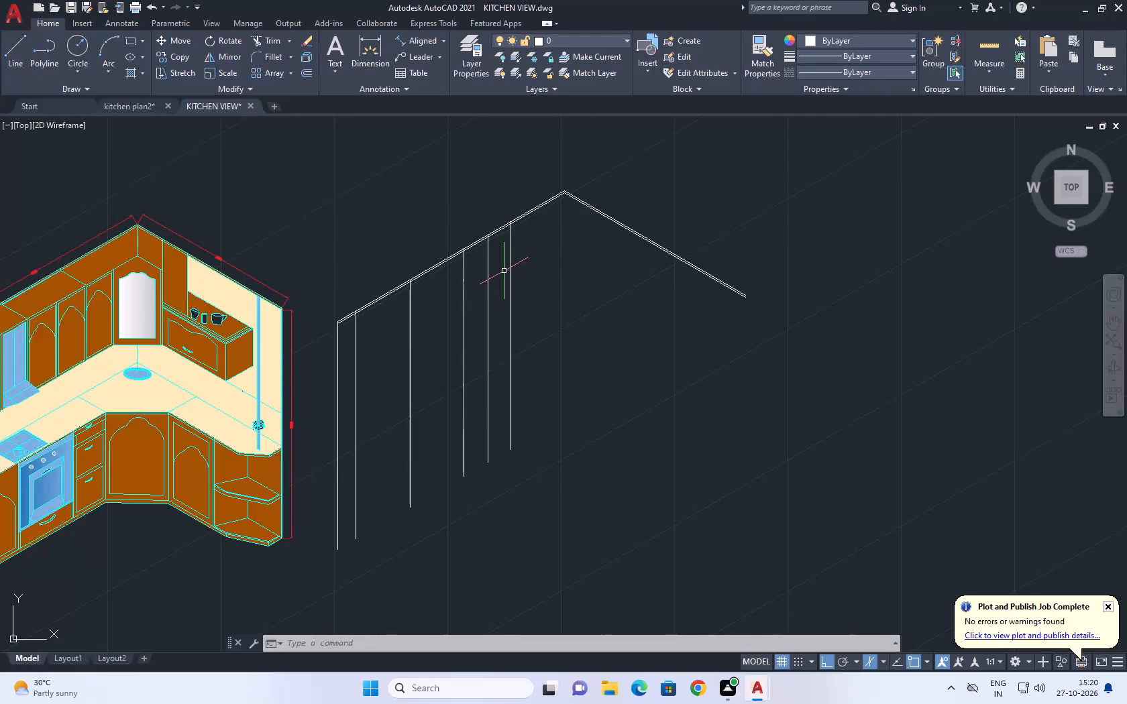
# Draw a vertical line straight down from the outline's upper peak corner, extending just below the neighbouring vertical line's lower end.
pyautogui.scroll(1, 504, 271)
pyautogui.moveTo(522, 256); pyautogui.dragTo(537, 266, button='middle')
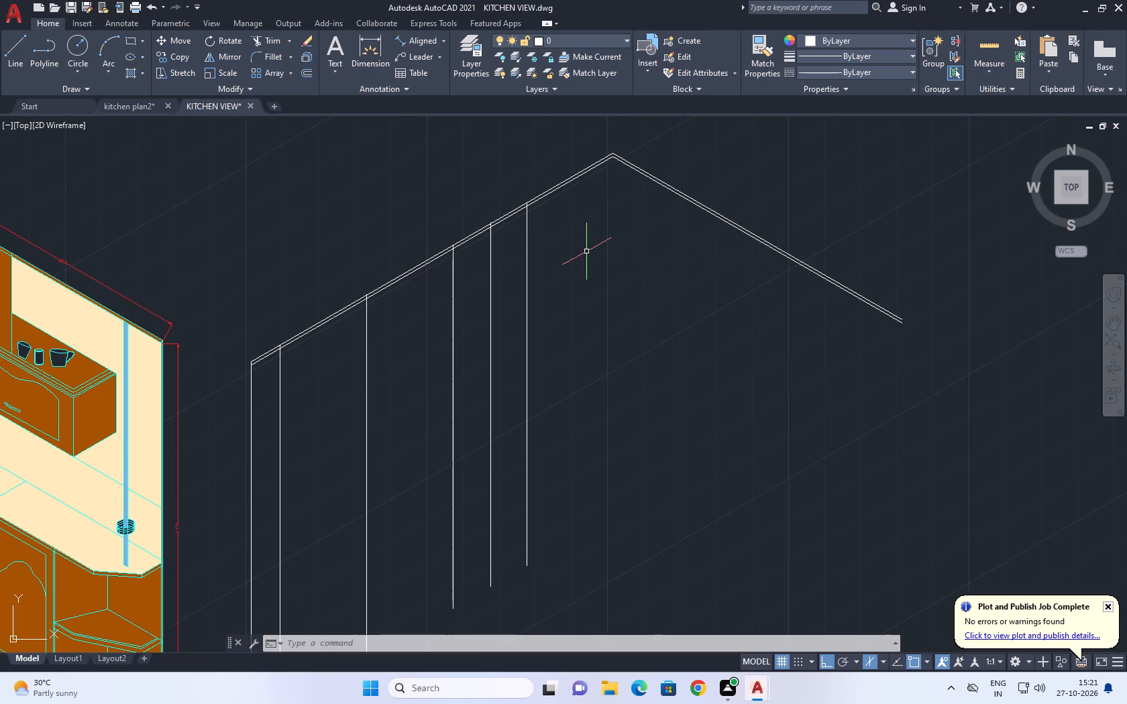
pyautogui.moveTo(667, 263); pyautogui.dragTo(588, 238, button='middle')
pyautogui.scroll(-1, 746, 228)
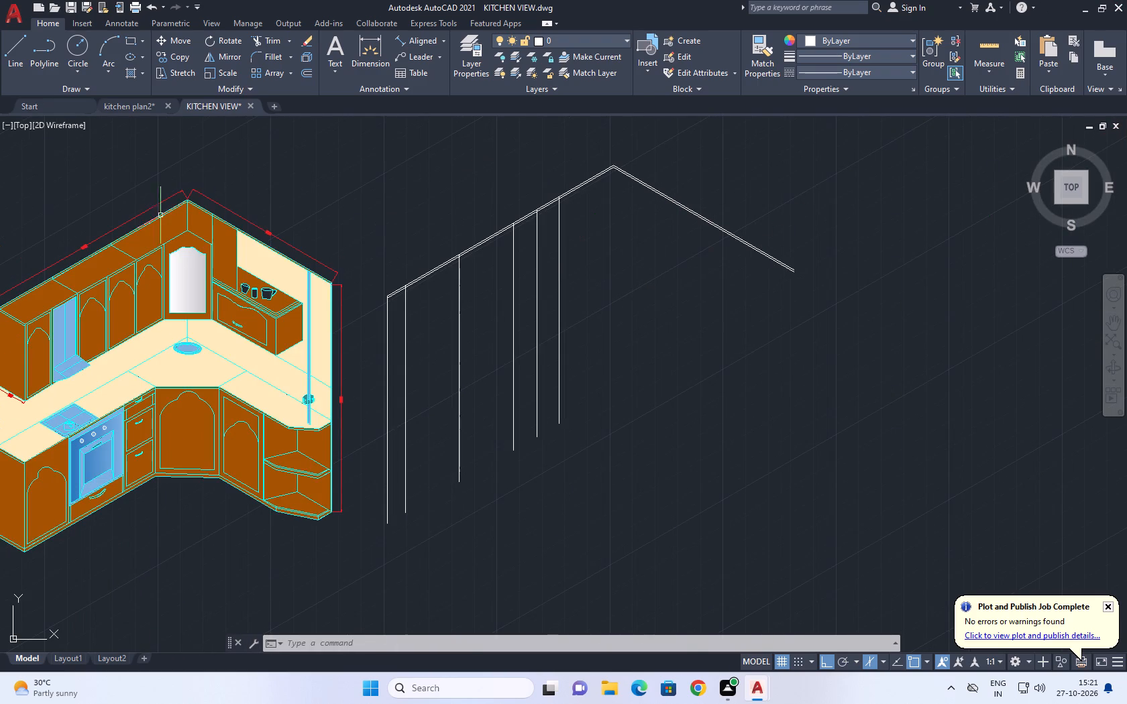
pyautogui.scroll(3, 547, 221)
pyautogui.moveTo(580, 237); pyautogui.dragTo(569, 276, button='middle')
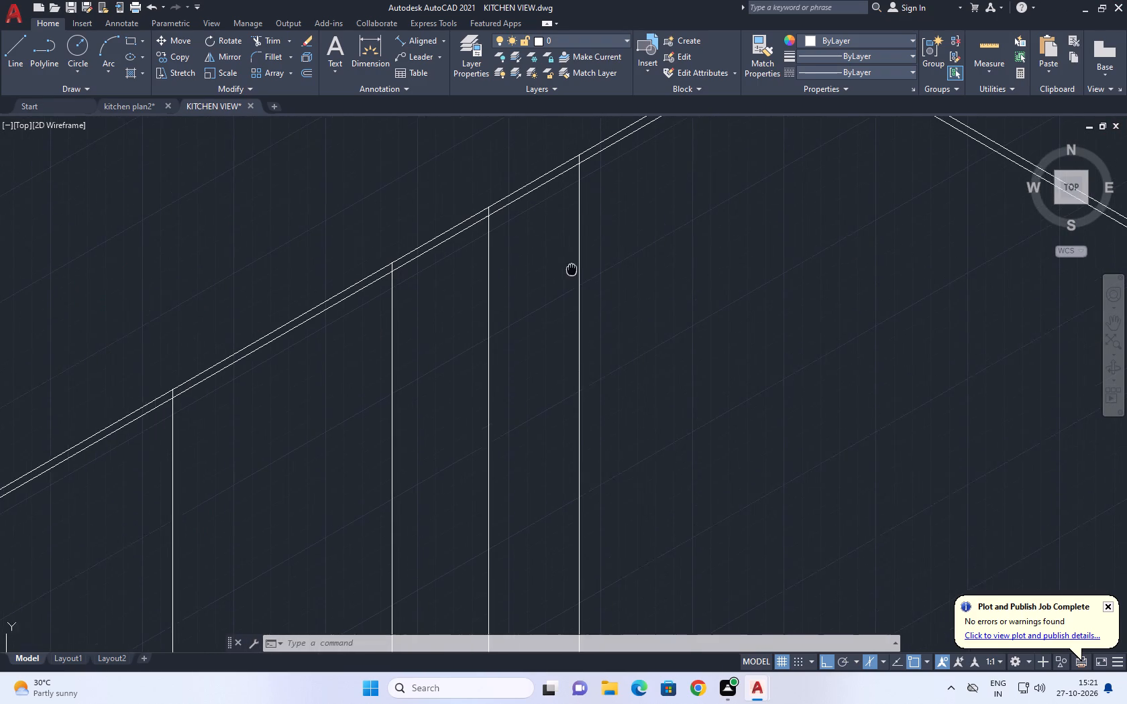
pyautogui.moveTo(569, 276); pyautogui.dragTo(568, 278, button='middle')
pyautogui.moveTo(588, 265); pyautogui.dragTo(268, 406, button='middle')
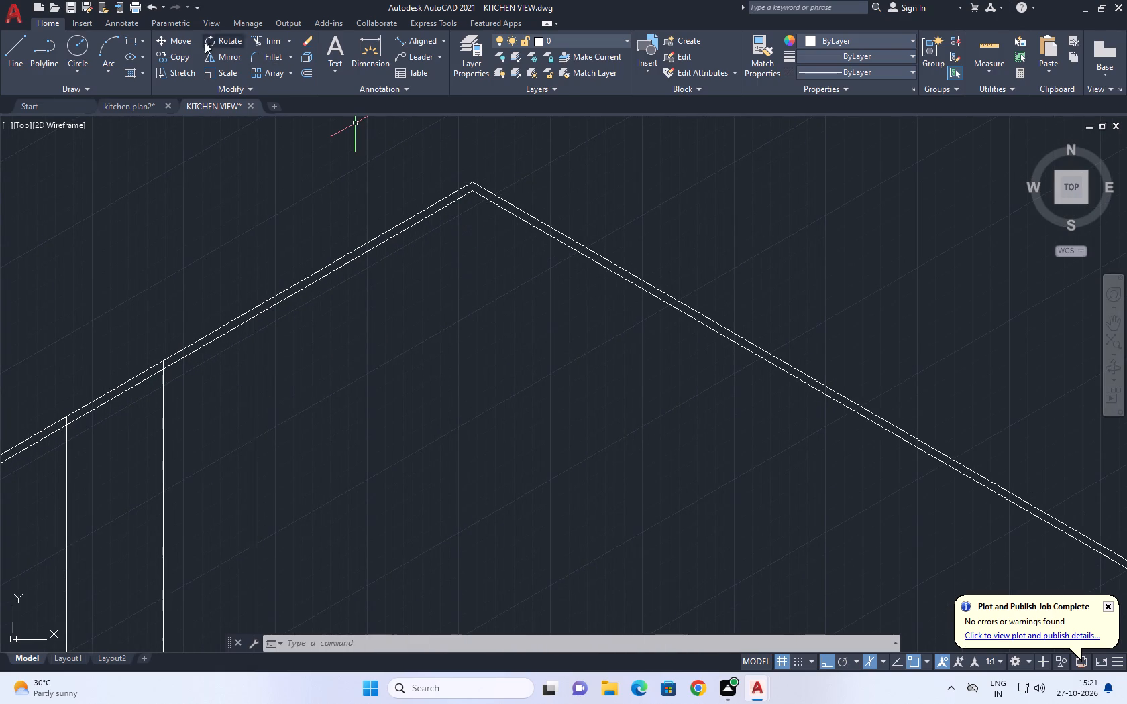
pyautogui.click(7, 43)
pyautogui.scroll(2, 446, 190)
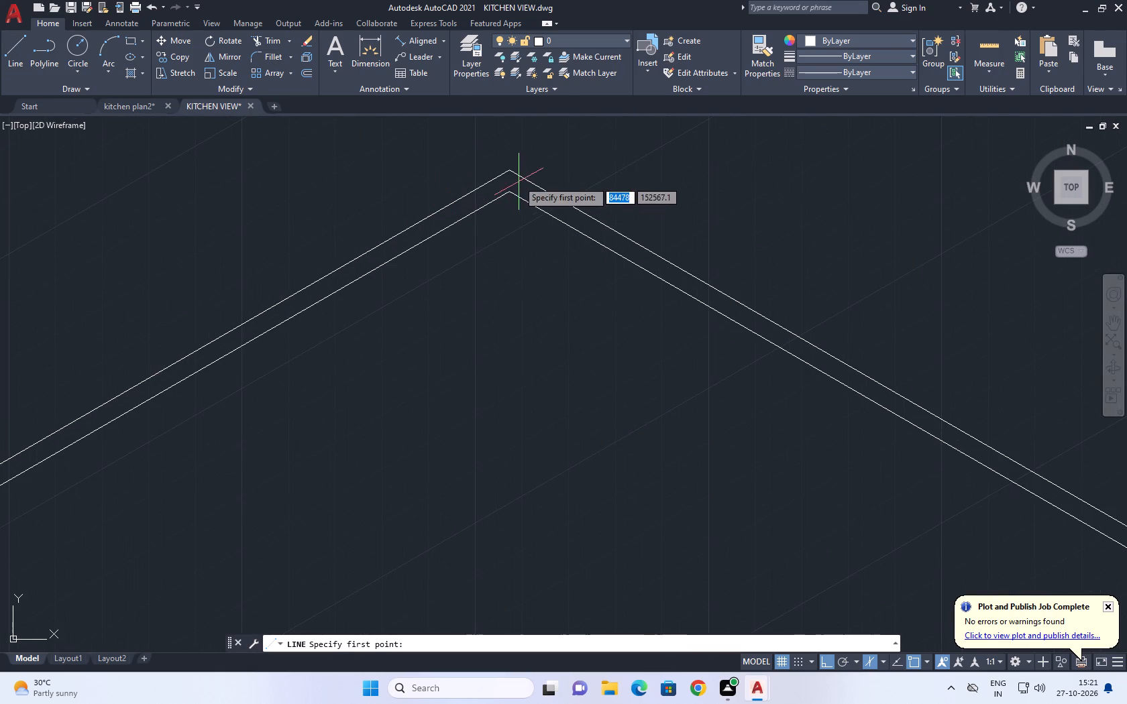
pyautogui.click(510, 166)
pyautogui.scroll(-4, 492, 367)
pyautogui.moveTo(468, 483); pyautogui.dragTo(498, 331, button='middle')
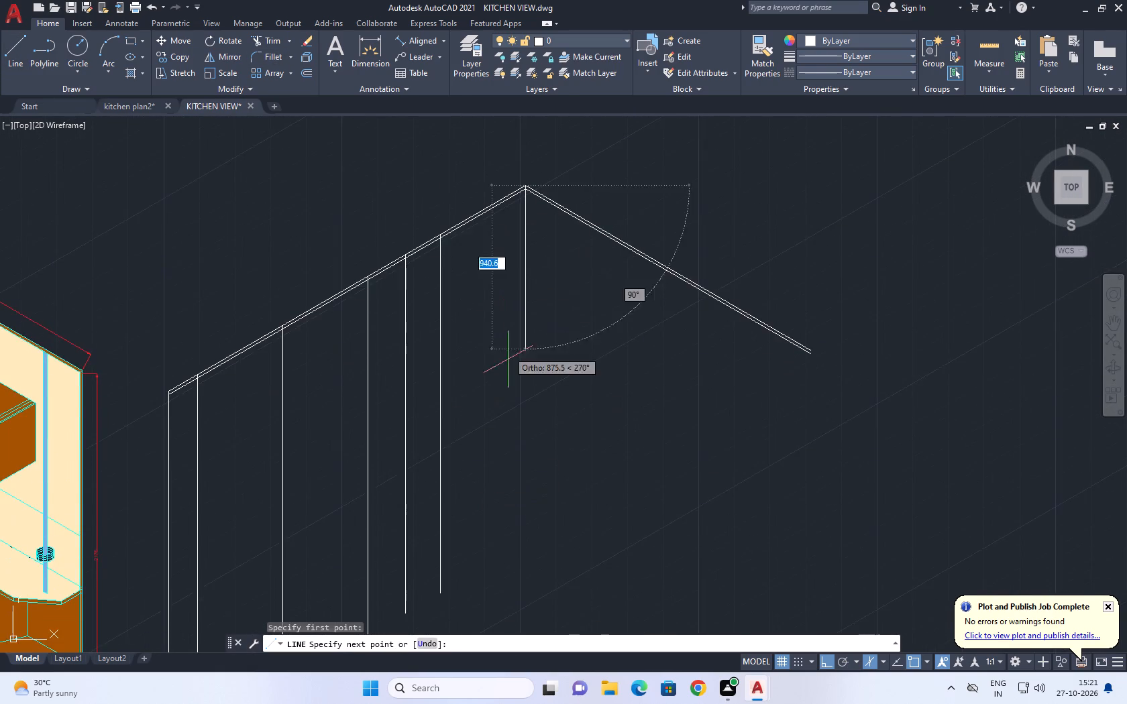
pyautogui.scroll(-1, 509, 390)
pyautogui.moveTo(501, 464); pyautogui.dragTo(516, 347, button='middle')
pyautogui.click(517, 429)
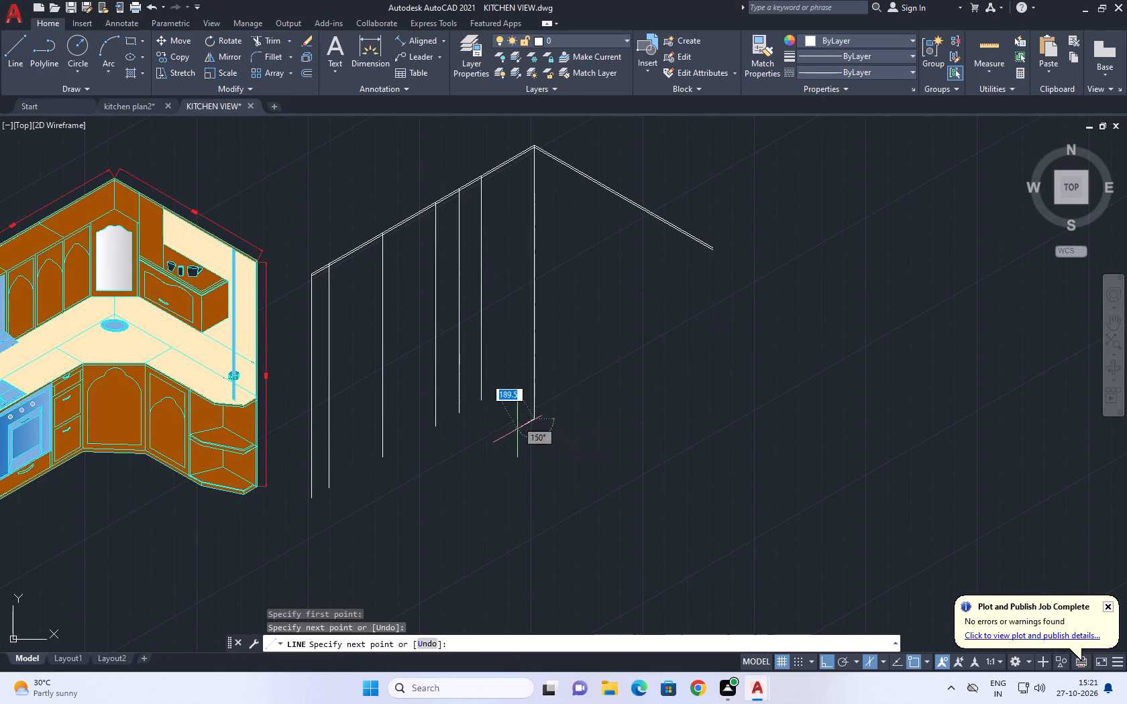
pyautogui.rightClick(619, 365)
pyautogui.click(674, 391)
# Copy the peak's vertical line a short distance straight down along itself, and switch to the left isoplane.
pyautogui.moveTo(518, 270); pyautogui.dragTo(467, 380, button='middle')
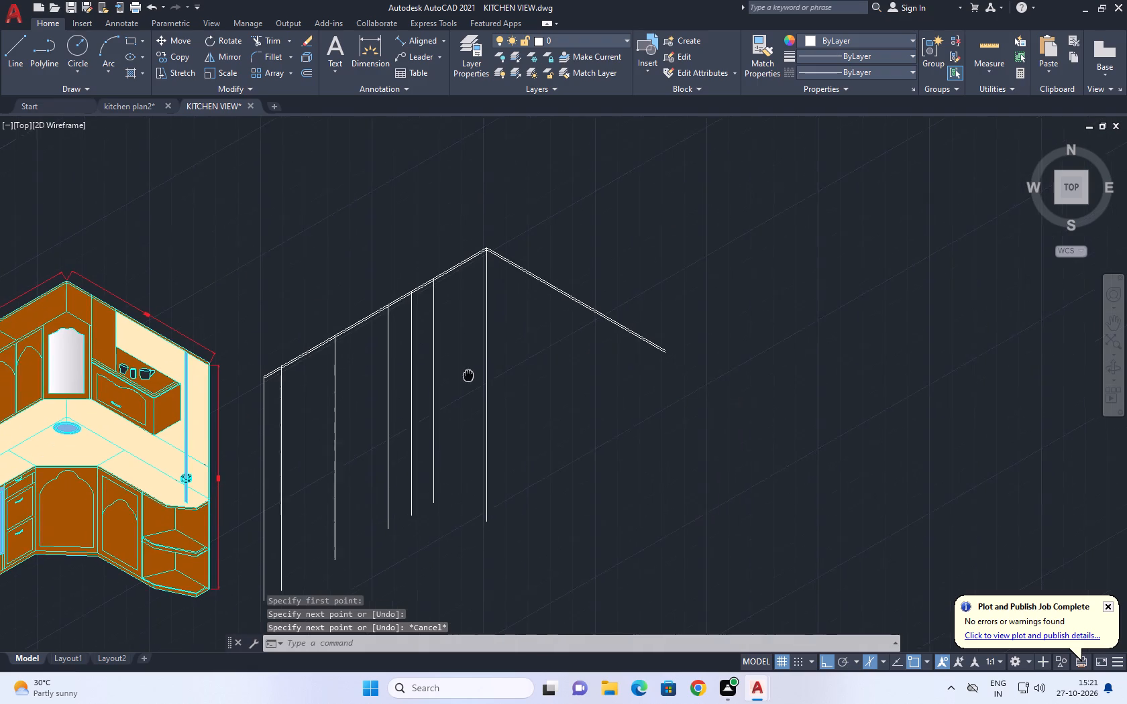
pyautogui.moveTo(467, 380); pyautogui.dragTo(464, 398, button='middle')
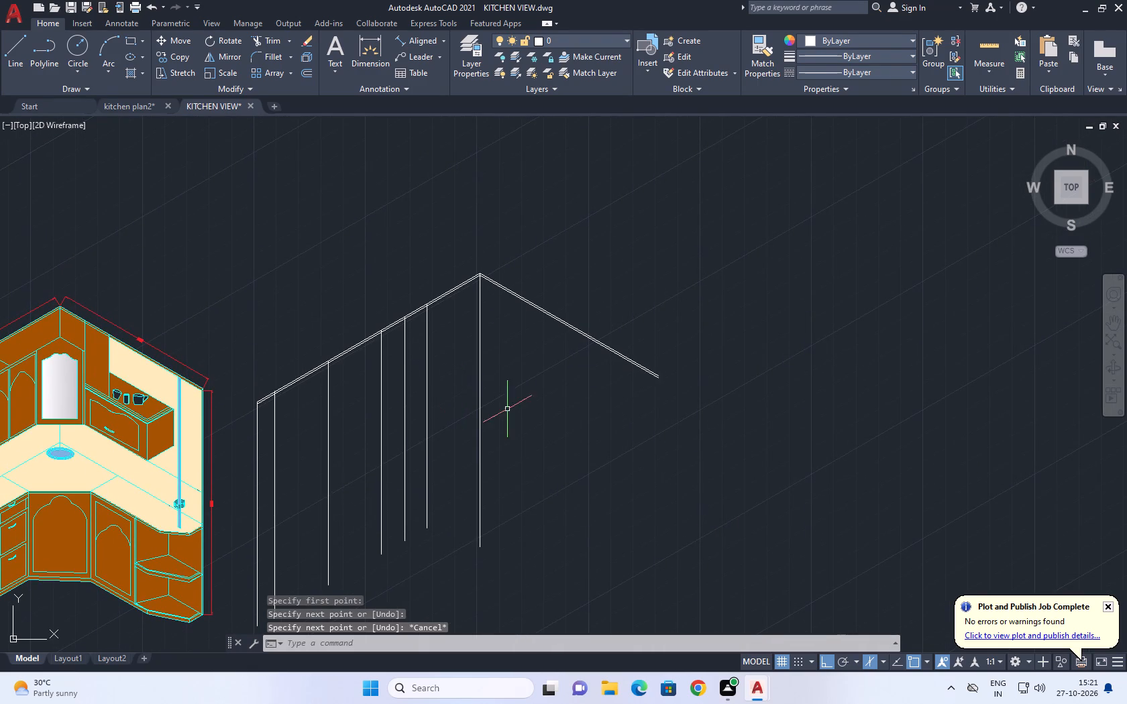
pyautogui.scroll(2, 475, 318)
pyautogui.click(503, 324)
pyautogui.click(468, 290)
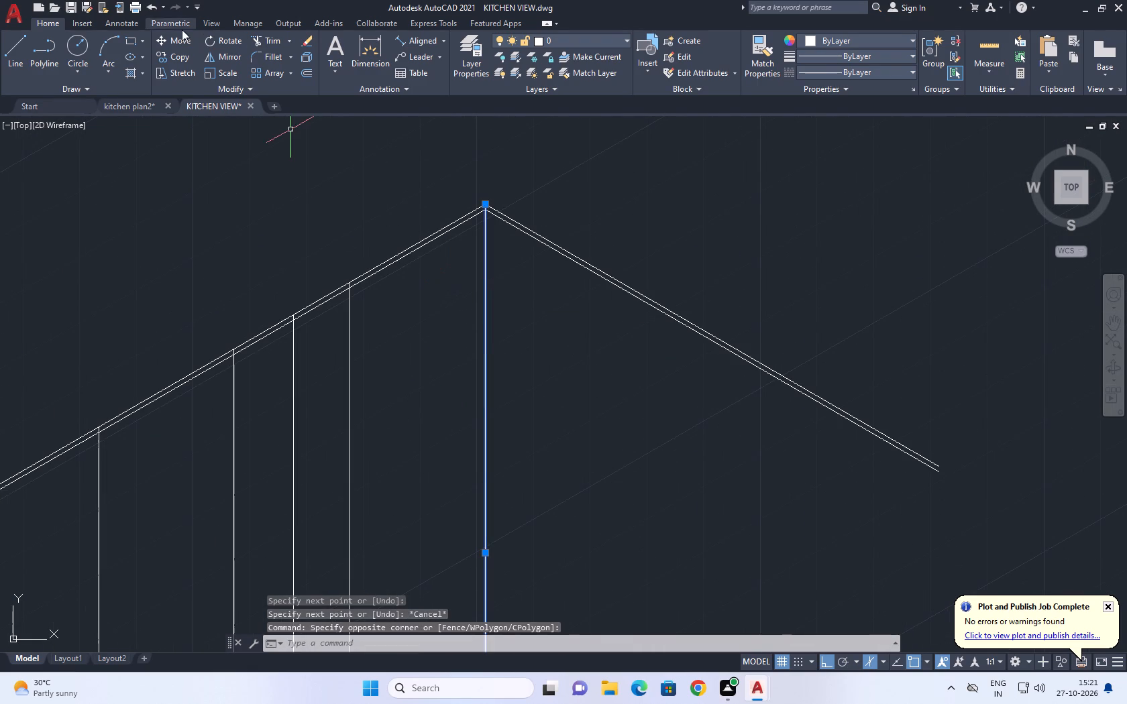
pyautogui.click(180, 52)
pyautogui.click(480, 263)
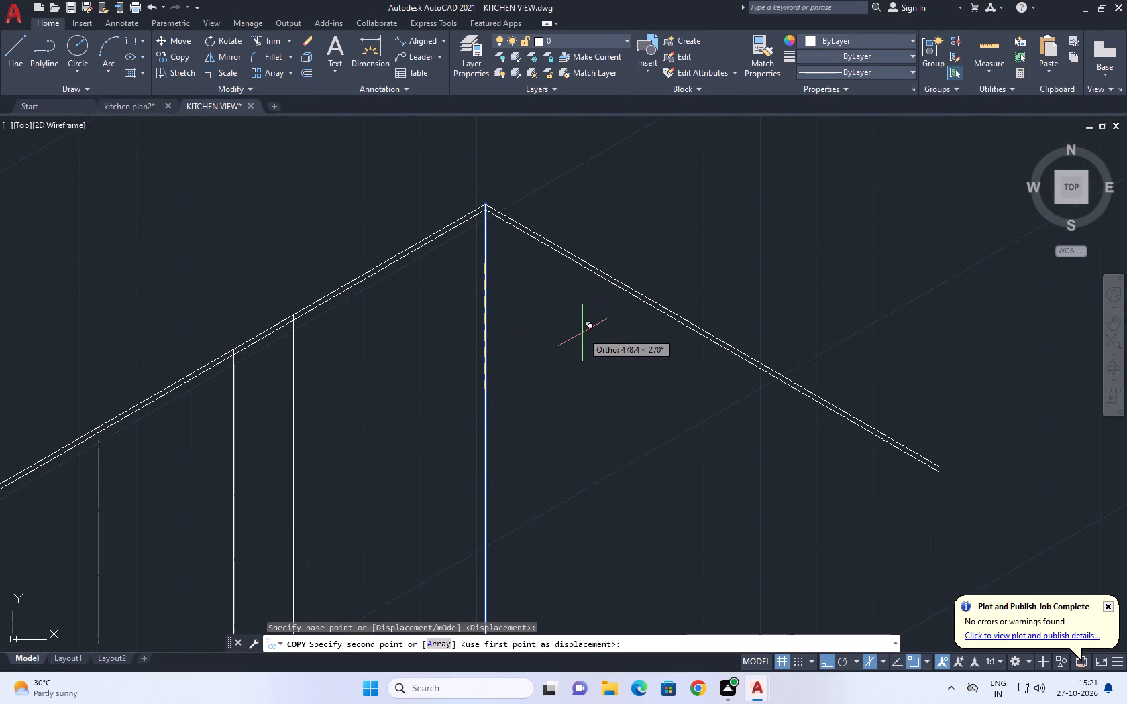
pyautogui.click(480, 296)
pyautogui.scroll(-2, 663, 273)
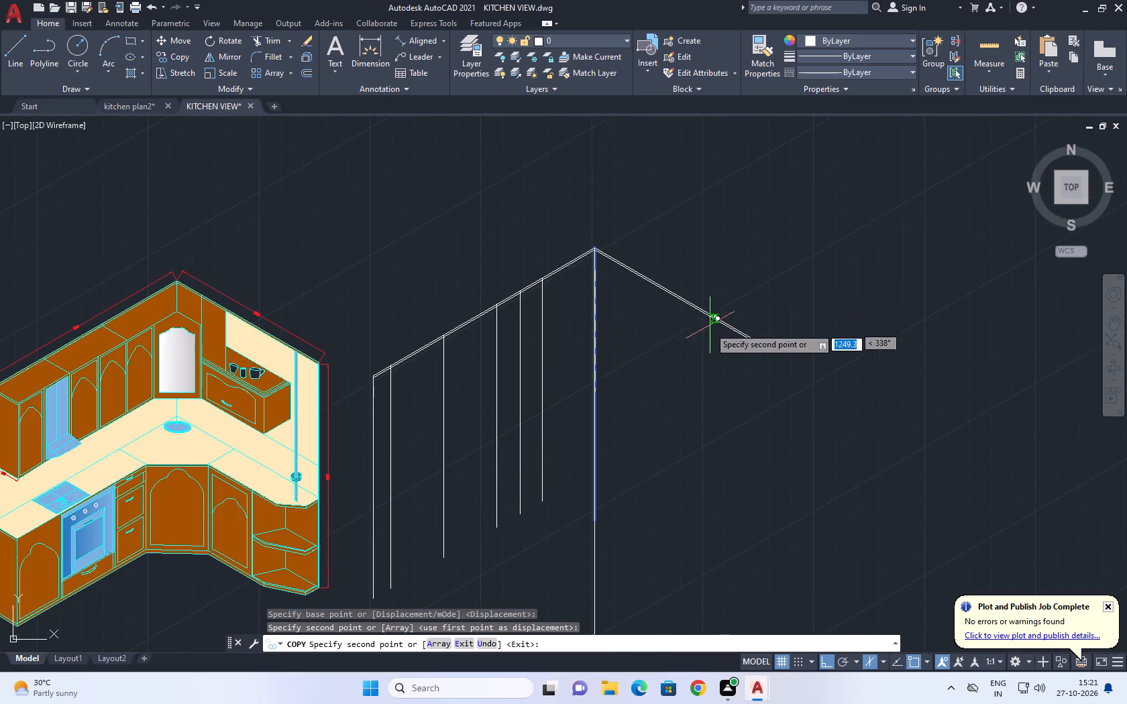
pyautogui.press('F5')
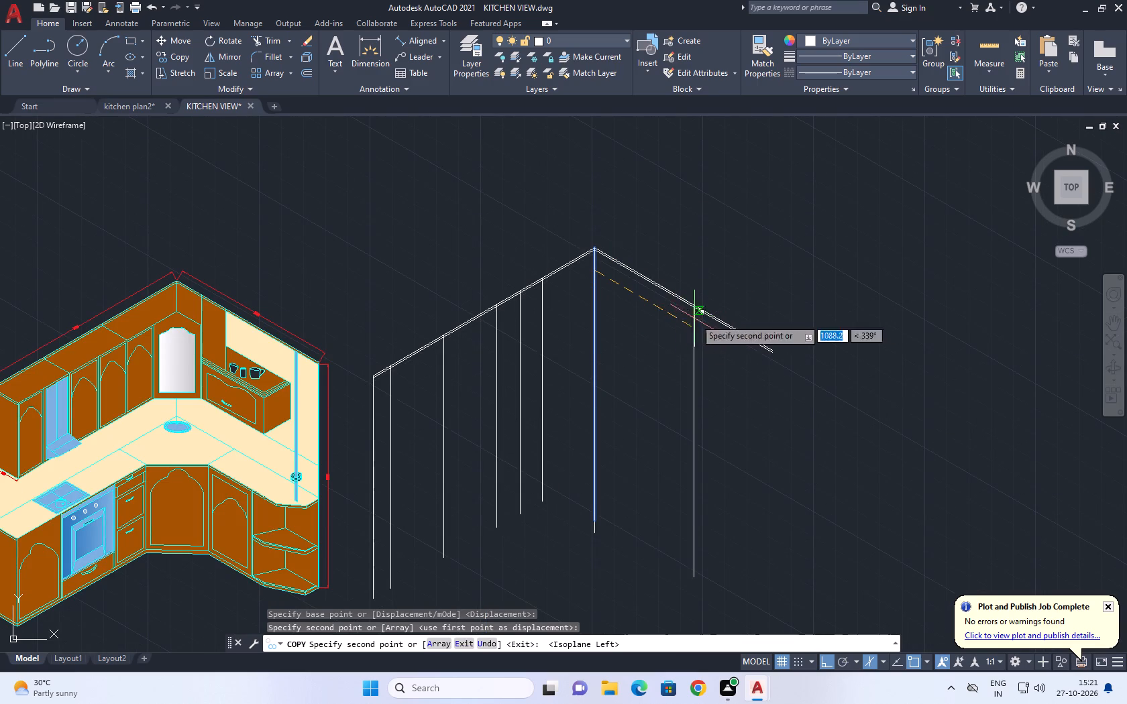
pyautogui.press('Escape')
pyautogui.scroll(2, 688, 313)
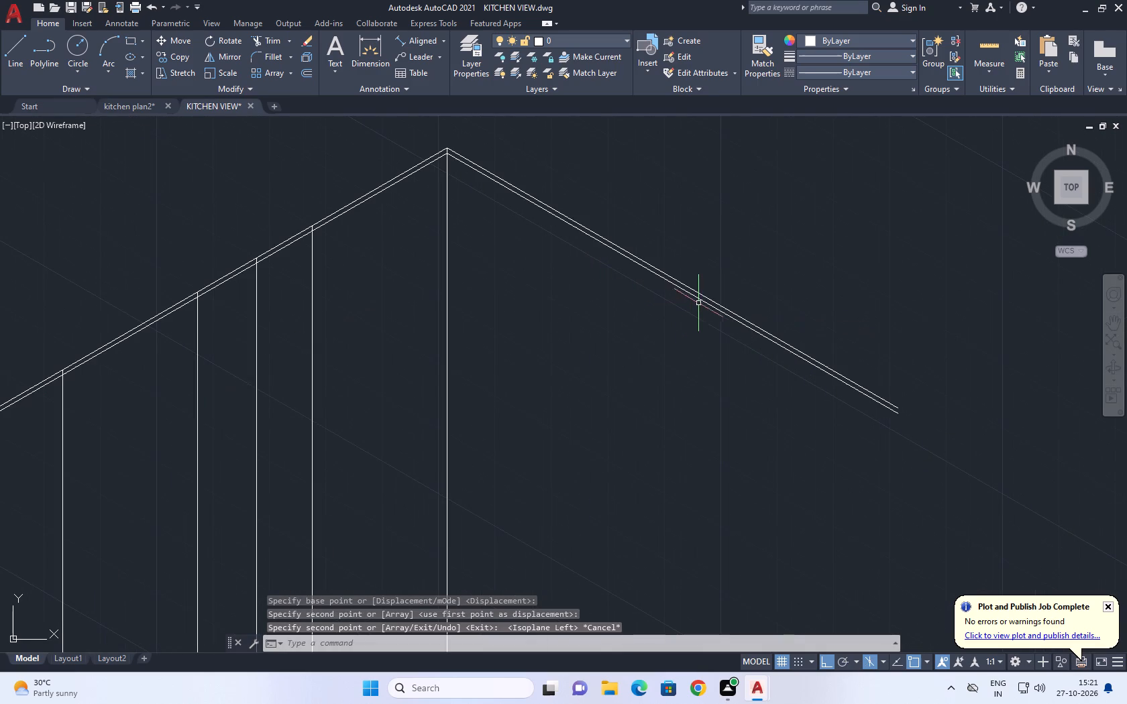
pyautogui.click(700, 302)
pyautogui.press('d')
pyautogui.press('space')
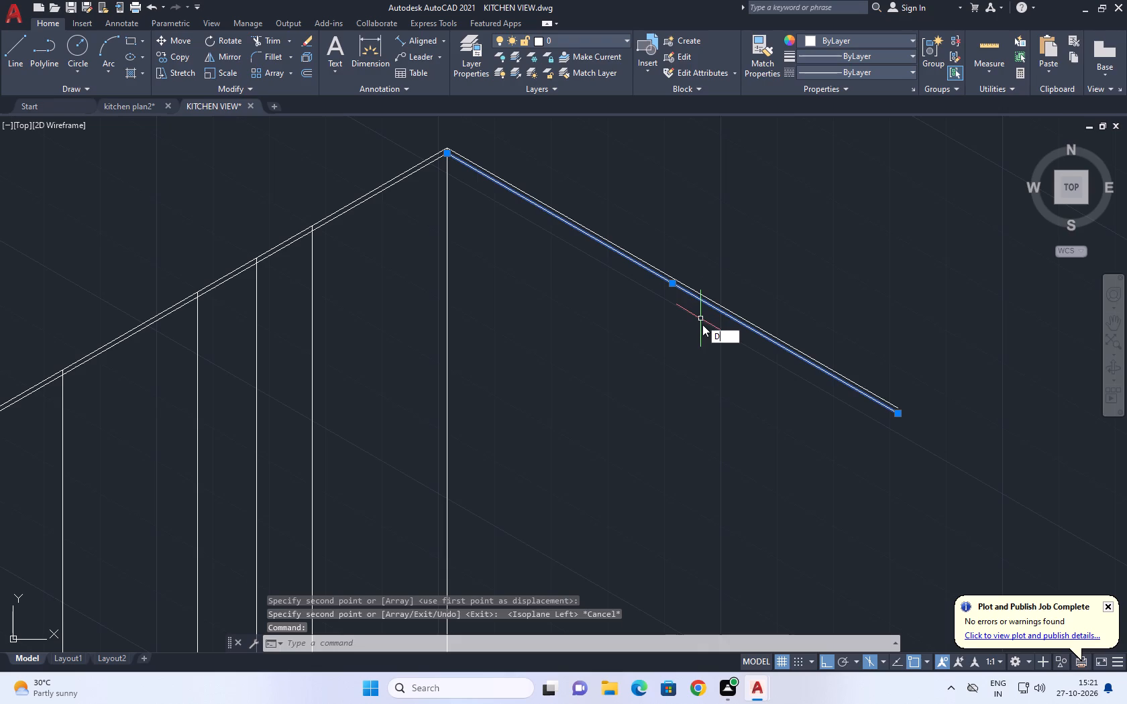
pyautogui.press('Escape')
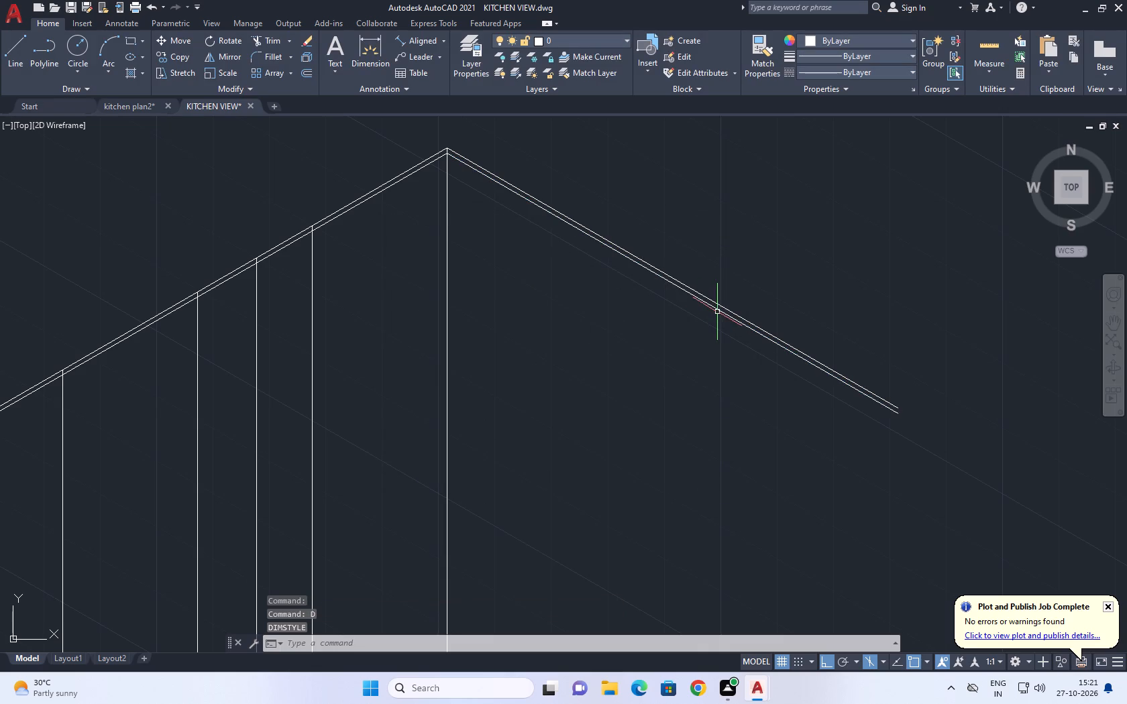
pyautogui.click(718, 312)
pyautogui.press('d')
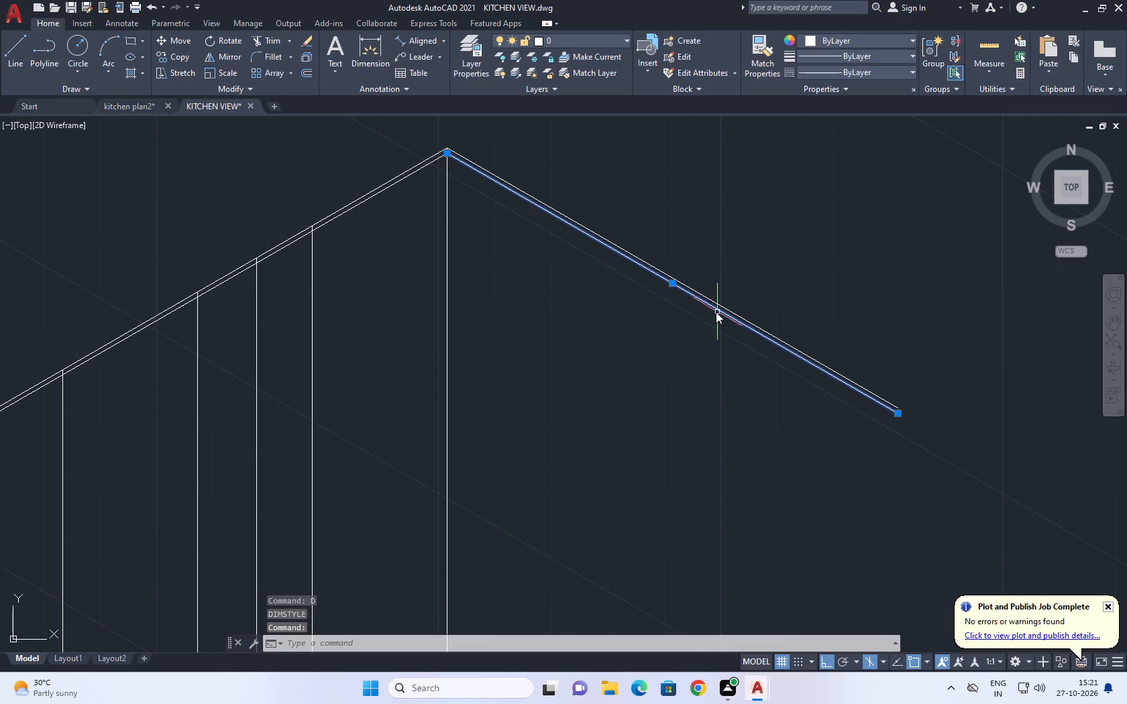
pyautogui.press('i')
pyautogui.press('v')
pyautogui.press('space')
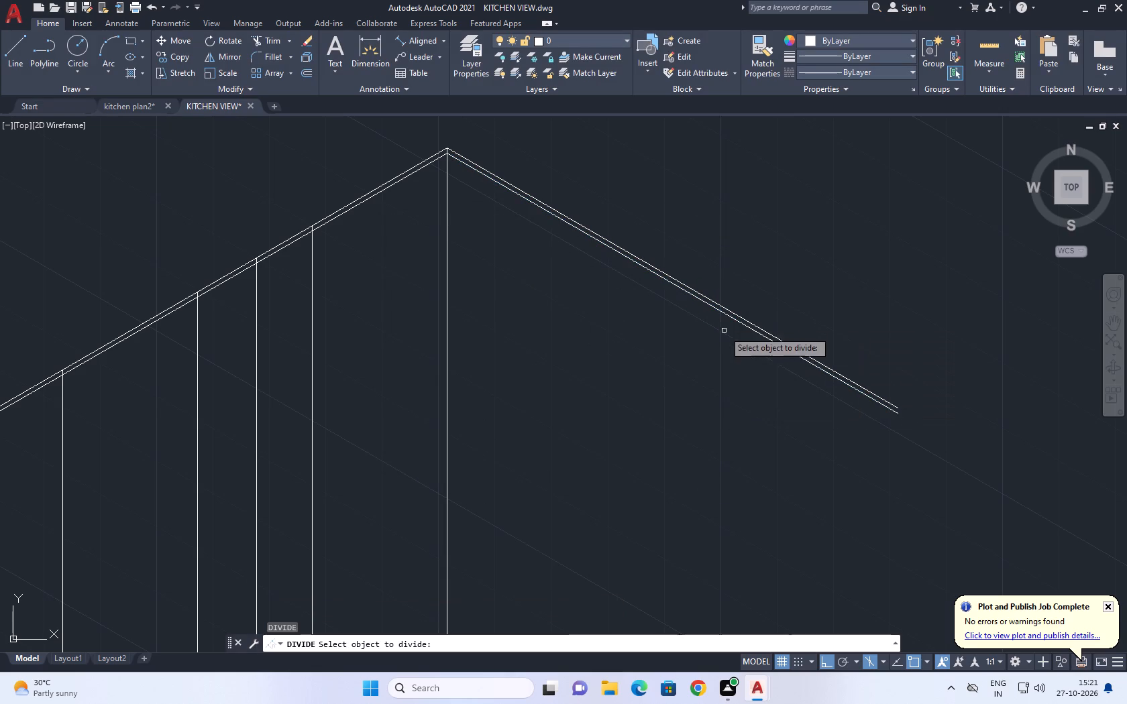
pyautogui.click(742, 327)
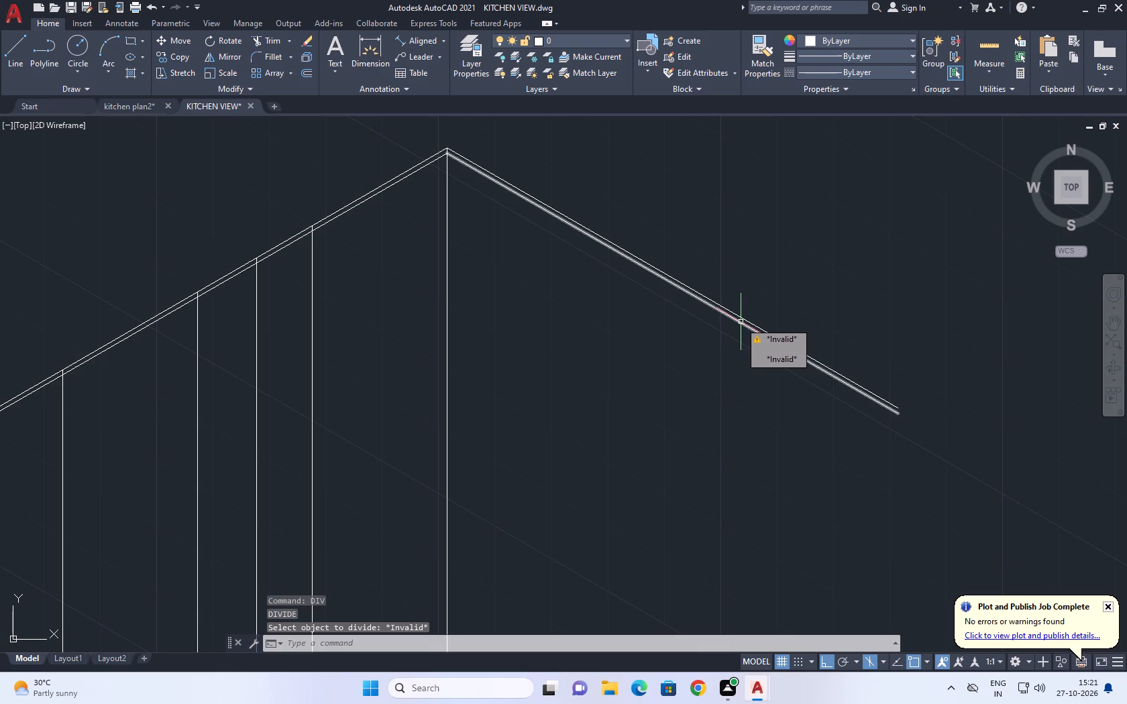
# Divide the lower of the two parallel edges sloping down to the east from the peak into 3 segments.
pyautogui.click(739, 322)
pyautogui.press('d')
pyautogui.press('i')
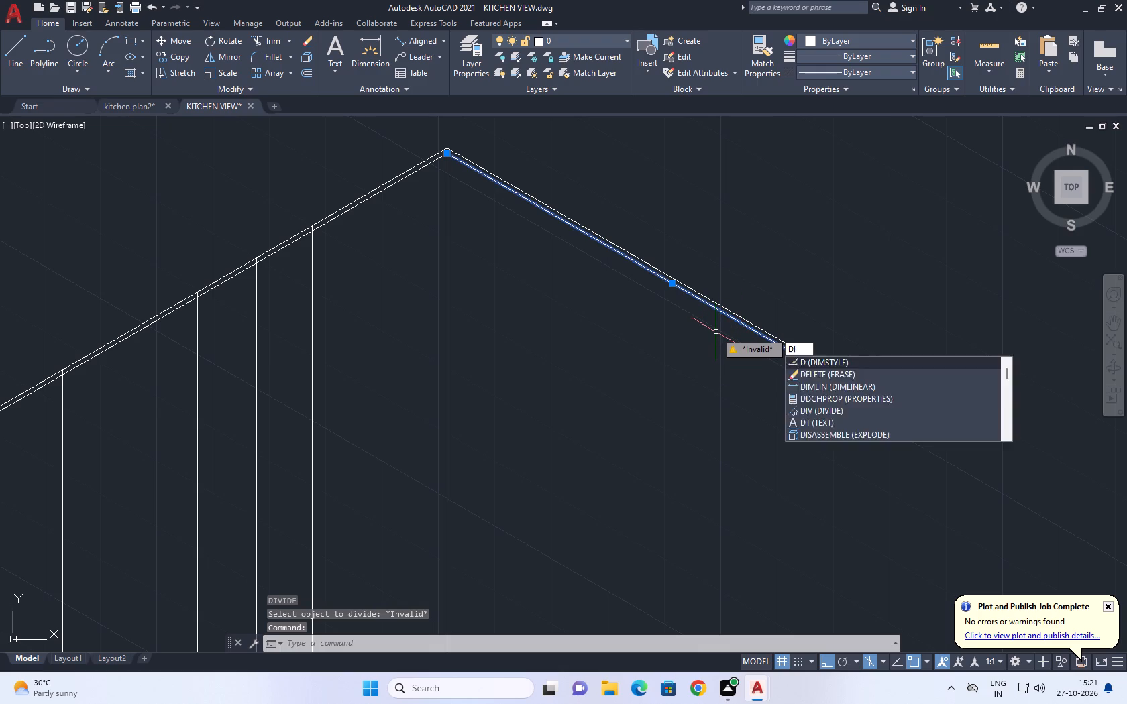
pyautogui.press('v')
pyautogui.press('space')
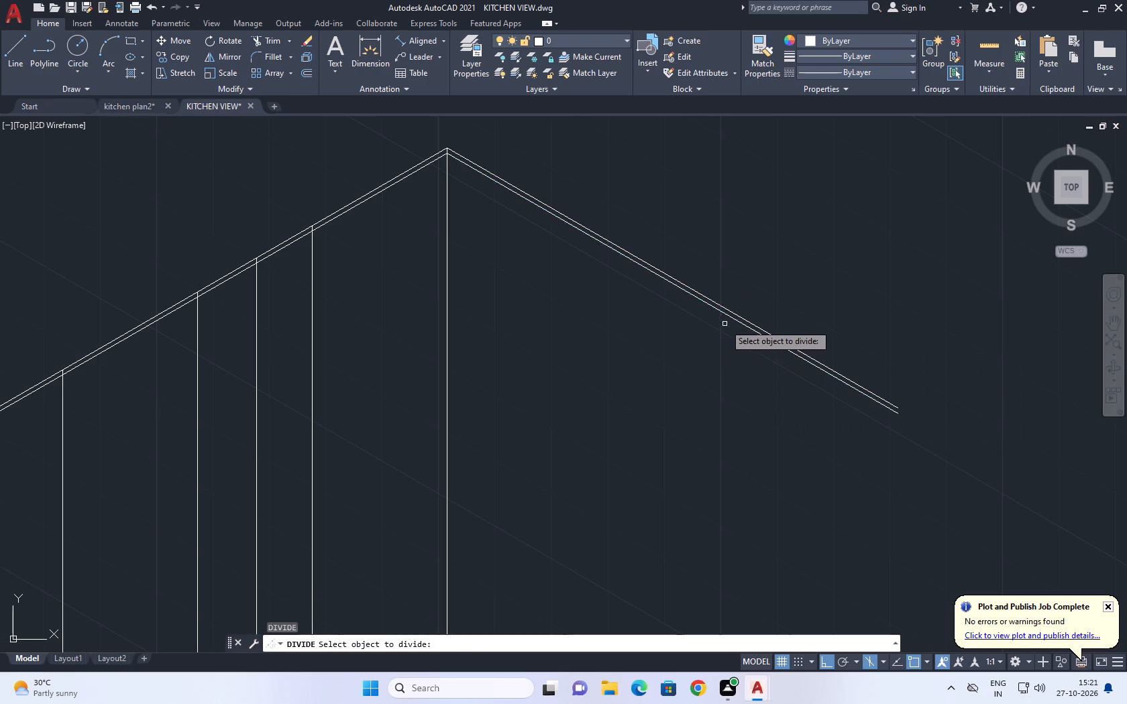
pyautogui.click(733, 319)
pyautogui.press('3')
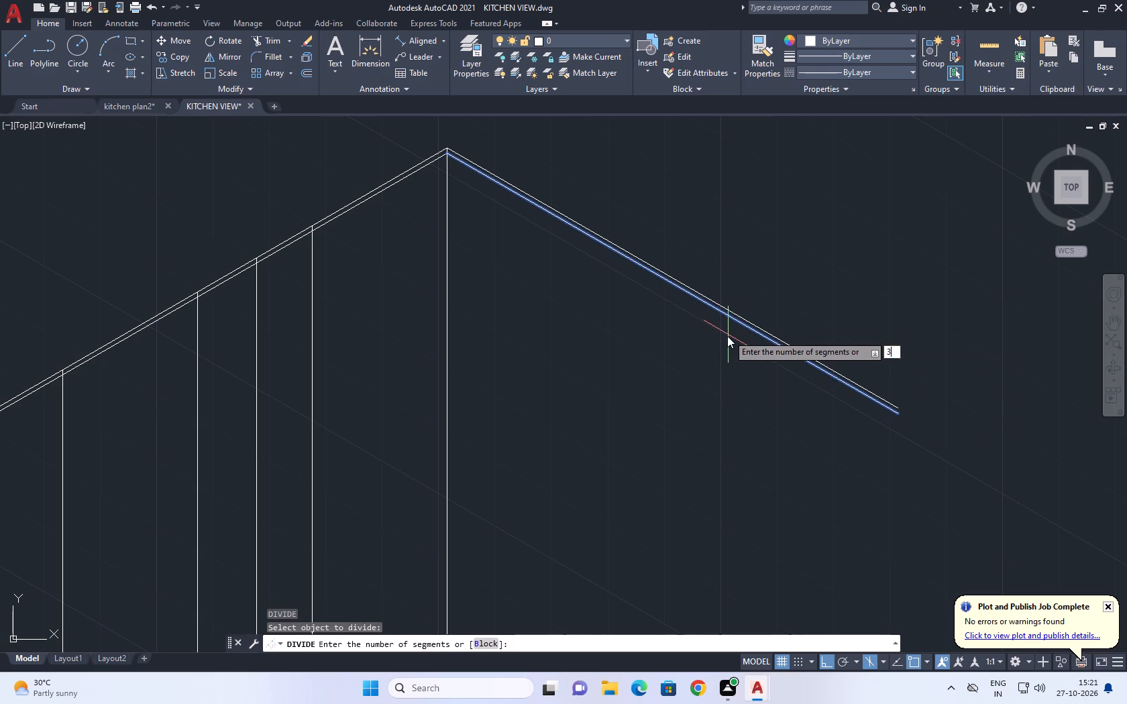
pyautogui.press('space')
# Draw a vertical line straight down from each of the two division points on the lower east-sloping edge.
pyautogui.write('L')
pyautogui.press('space')
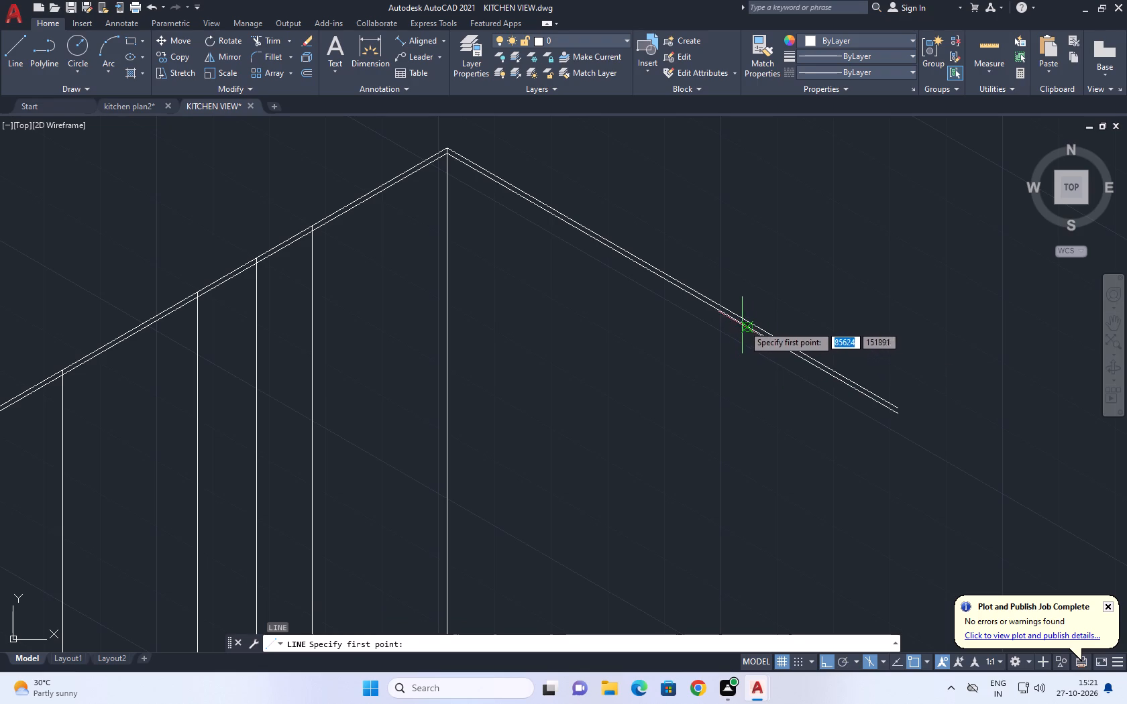
pyautogui.click(747, 327)
pyautogui.moveTo(659, 490); pyautogui.dragTo(669, 355, button='middle')
pyautogui.click(706, 454)
pyautogui.press('space')
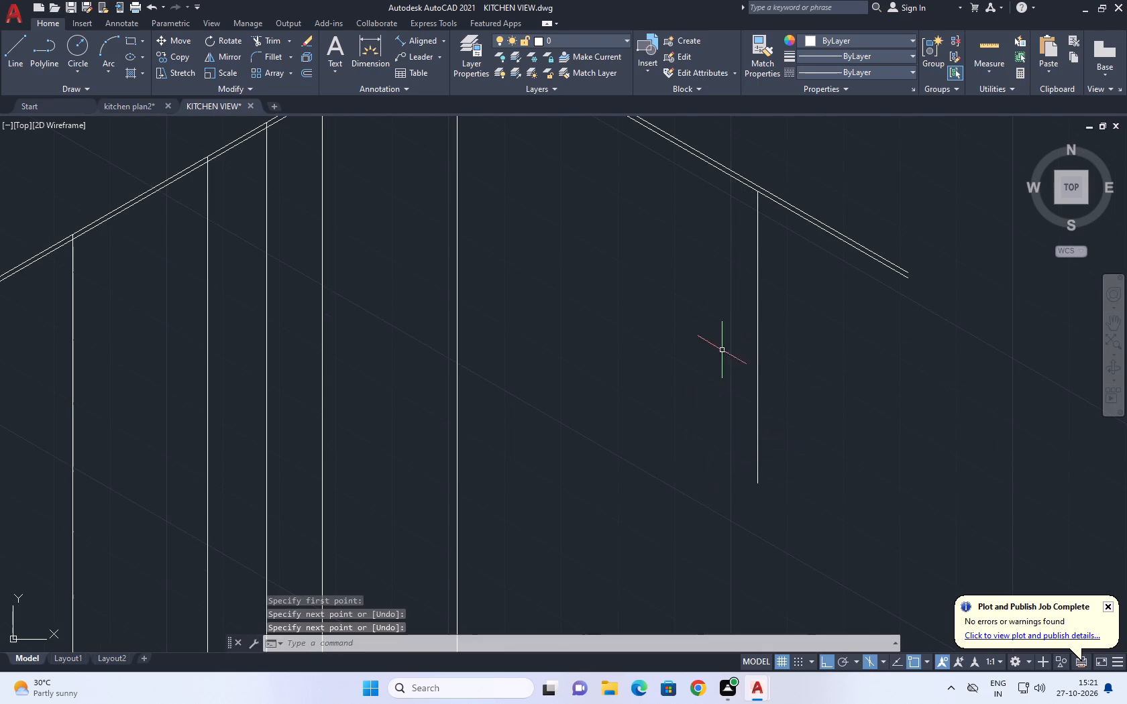
pyautogui.moveTo(694, 338); pyautogui.dragTo(695, 400, button='middle')
pyautogui.press('space')
pyautogui.moveTo(612, 217); pyautogui.dragTo(661, 299, button='middle')
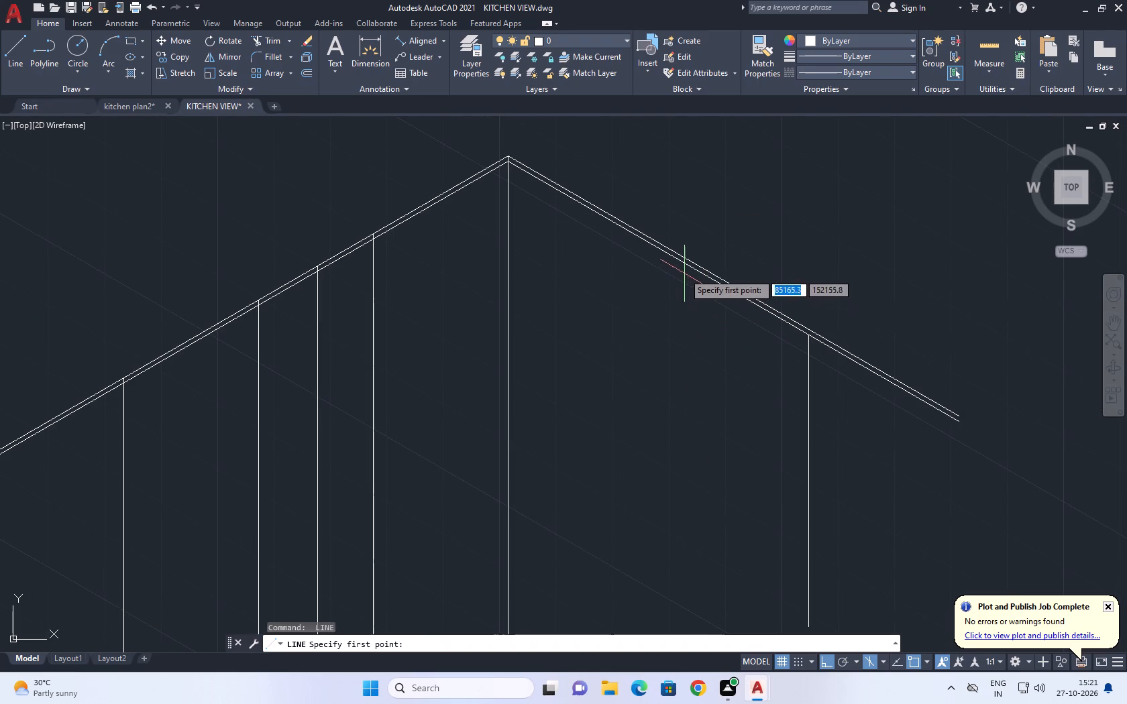
pyautogui.click(659, 248)
pyautogui.scroll(-3, 659, 267)
pyautogui.click(655, 377)
pyautogui.press('space')
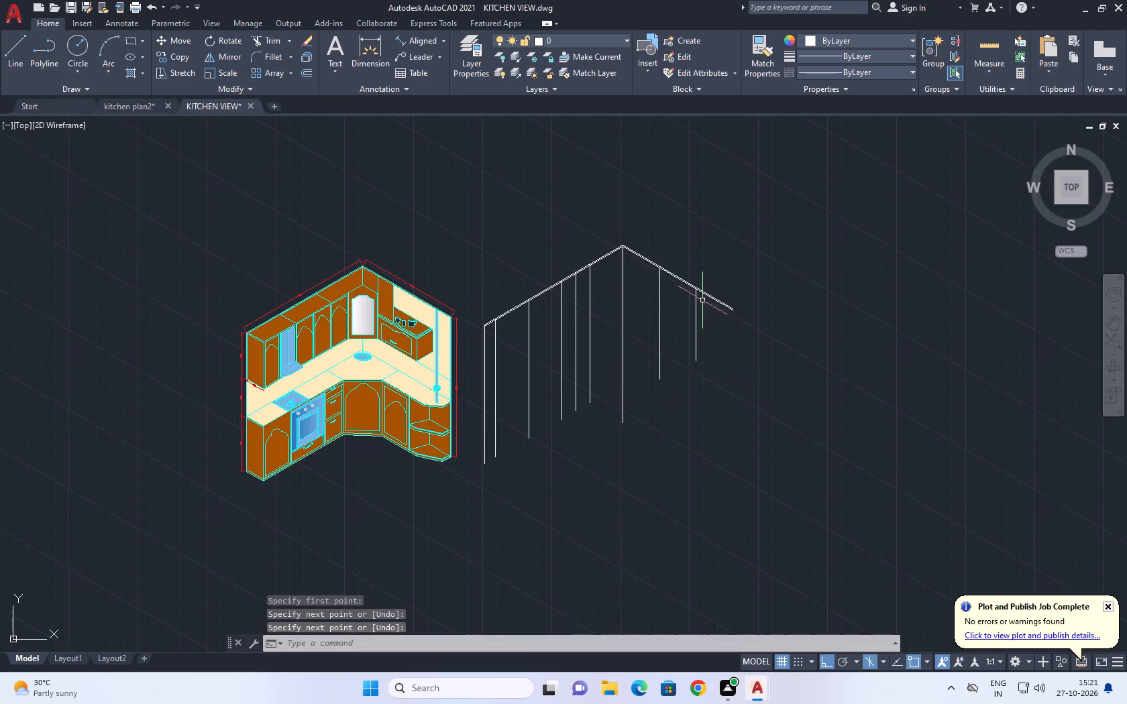
# Copy the lower east-sloping edge 720 straight down in the left isoplane and deselect it.
pyautogui.scroll(4, 707, 297)
pyautogui.click(708, 298)
pyautogui.moveTo(692, 322); pyautogui.dragTo(700, 376, button='middle')
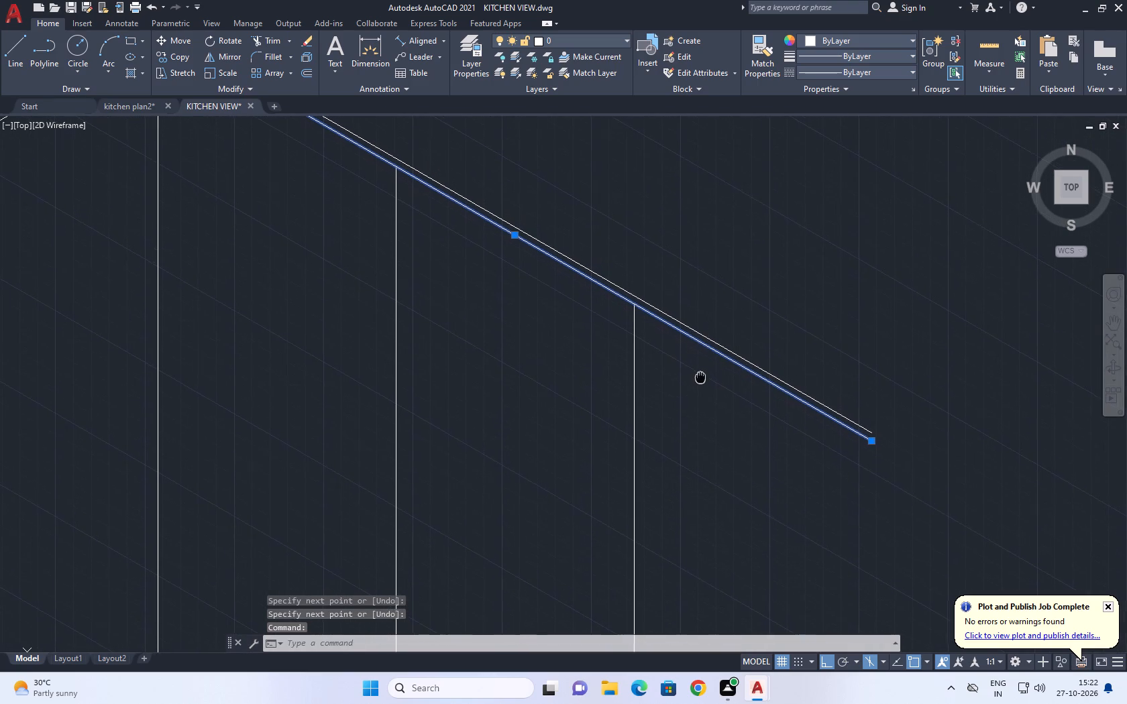
pyautogui.moveTo(700, 376); pyautogui.dragTo(702, 377, button='middle')
pyautogui.middleClick(702, 377)
pyautogui.scroll(-3, 525, 424)
pyautogui.moveTo(268, 504); pyautogui.dragTo(326, 467, button='middle')
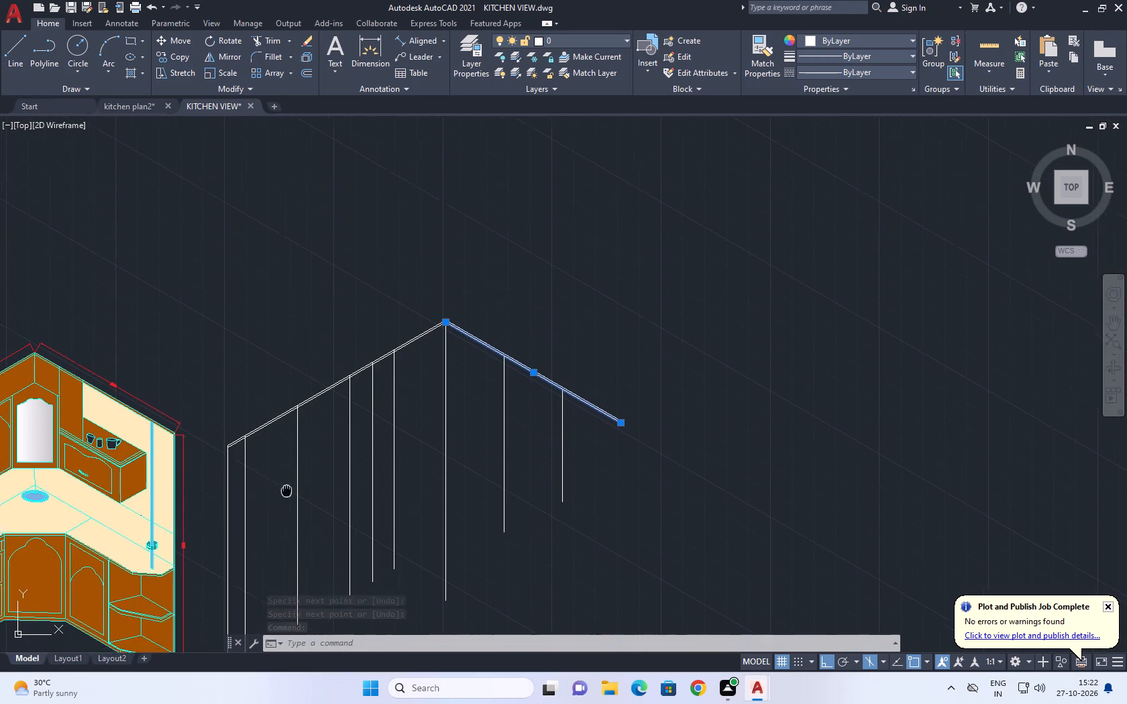
pyautogui.moveTo(326, 467); pyautogui.dragTo(453, 347, button='middle')
pyautogui.press('c')
pyautogui.write('O')
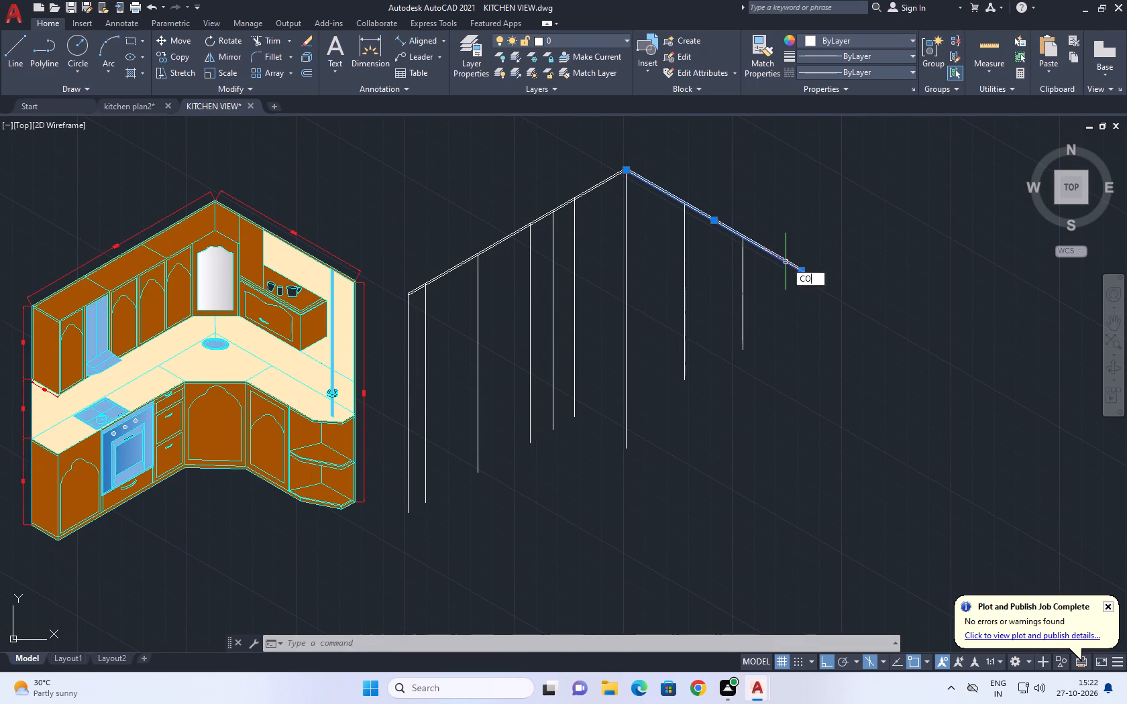
pyautogui.press('space')
pyautogui.click(792, 268)
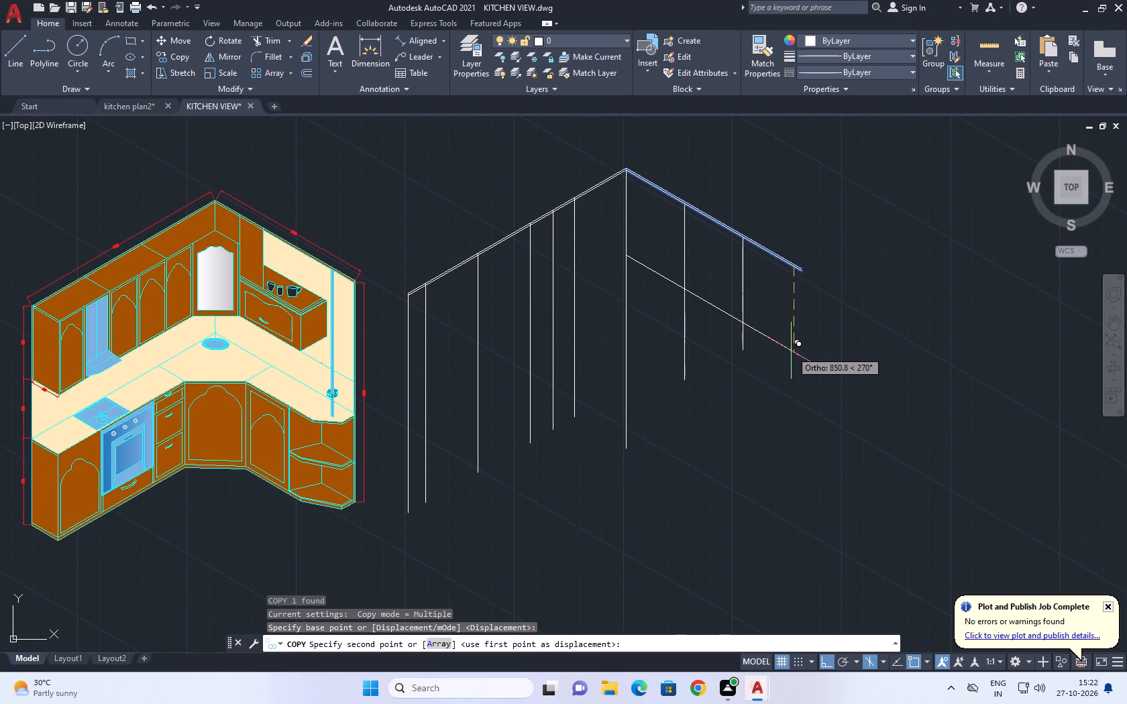
pyautogui.write('720')
pyautogui.press('Return')
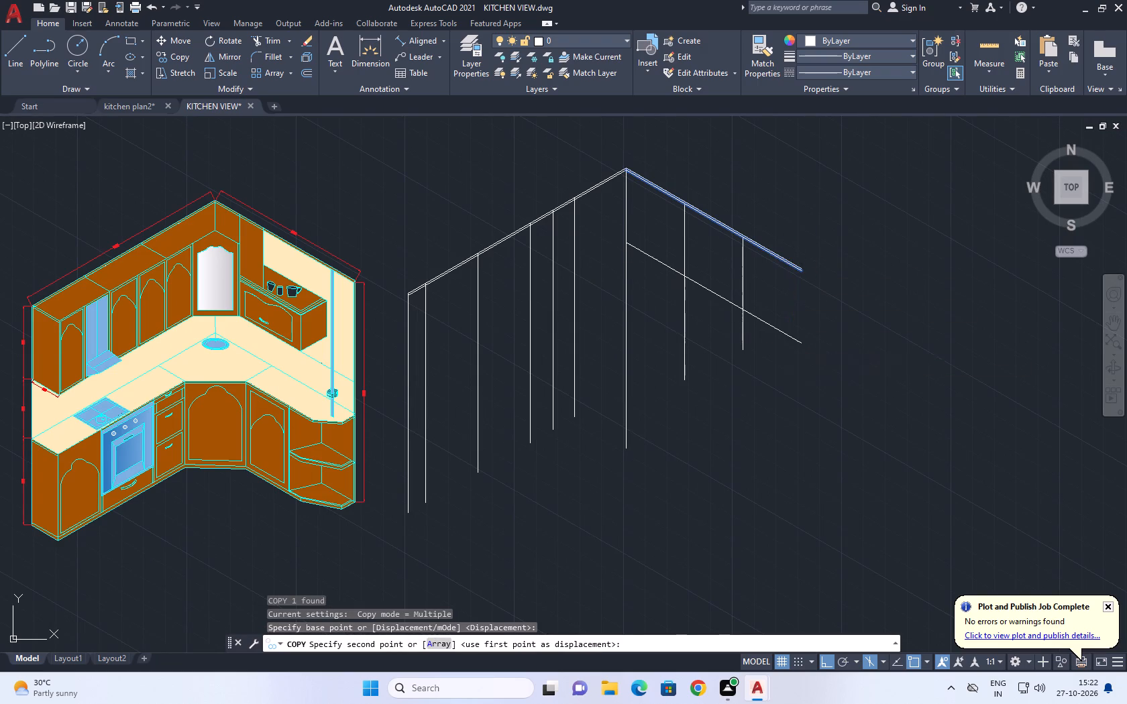
pyautogui.press('Escape')
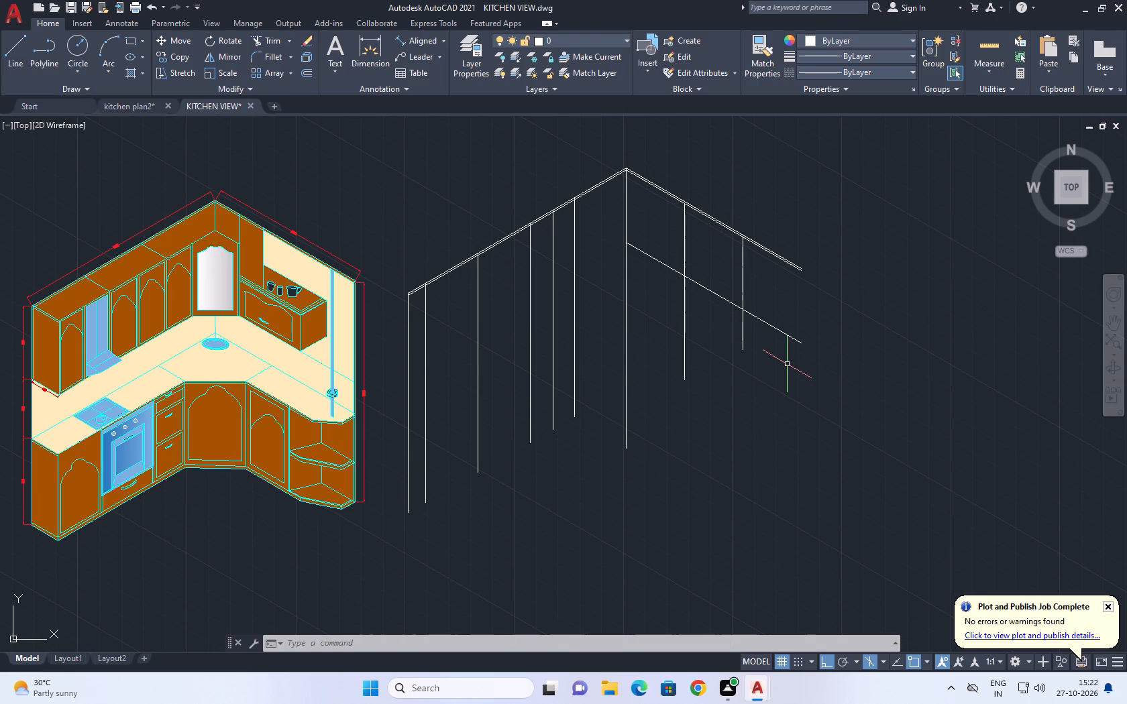
pyautogui.press('Escape')
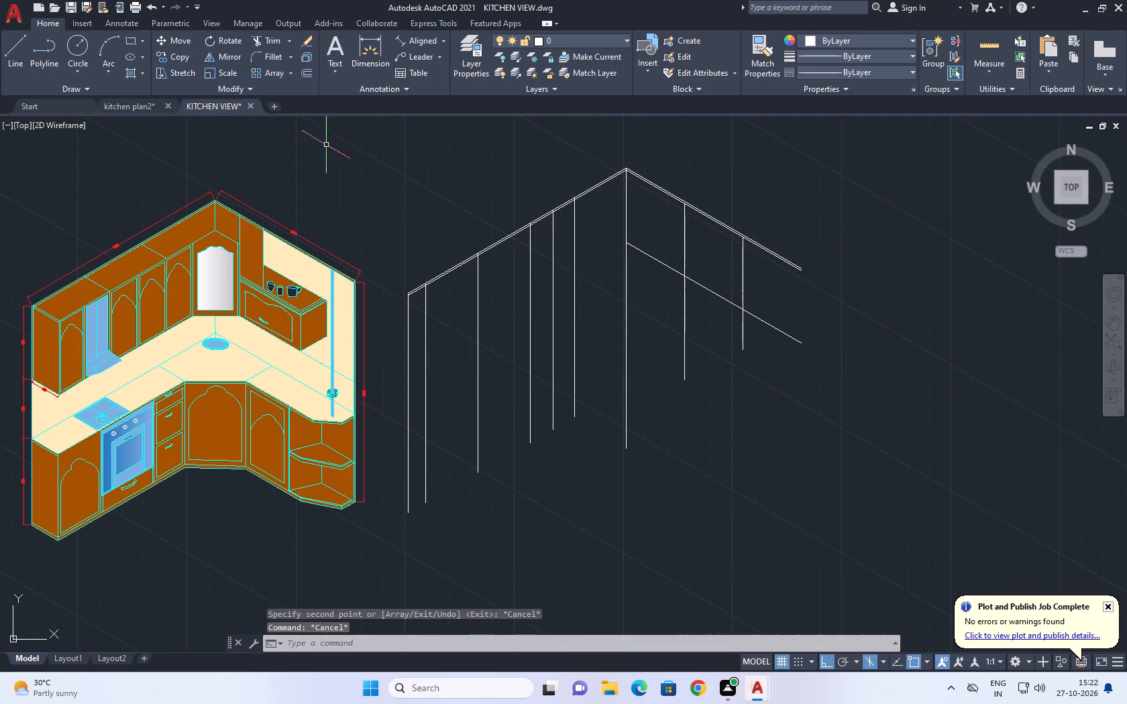
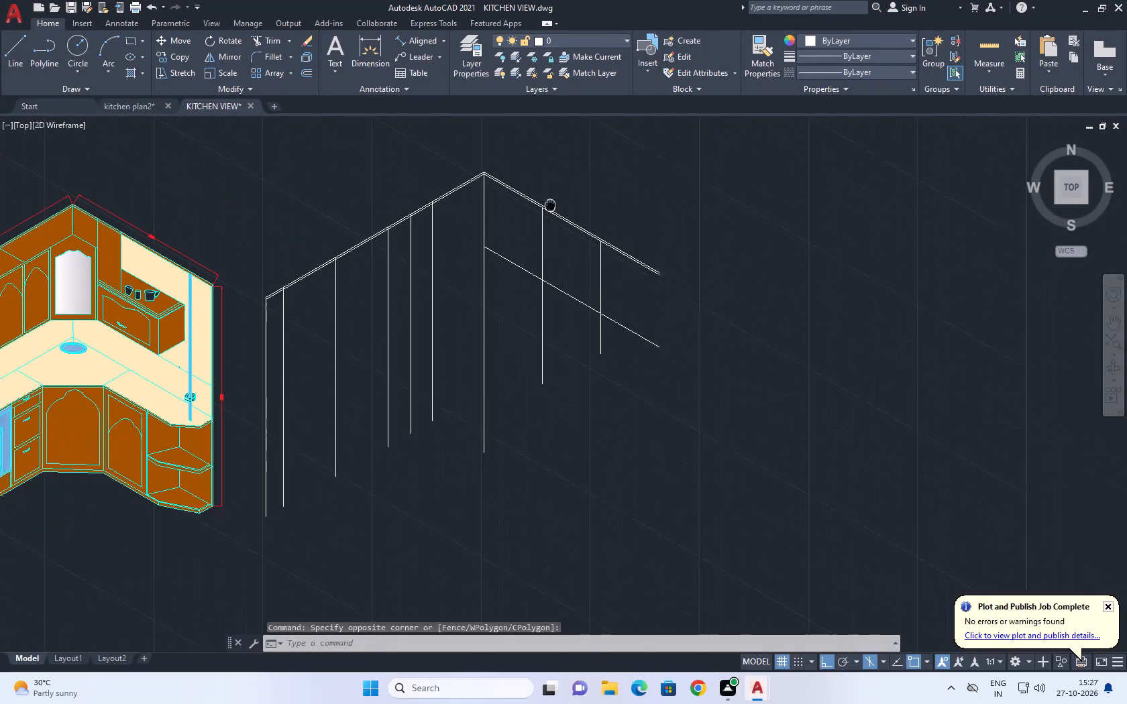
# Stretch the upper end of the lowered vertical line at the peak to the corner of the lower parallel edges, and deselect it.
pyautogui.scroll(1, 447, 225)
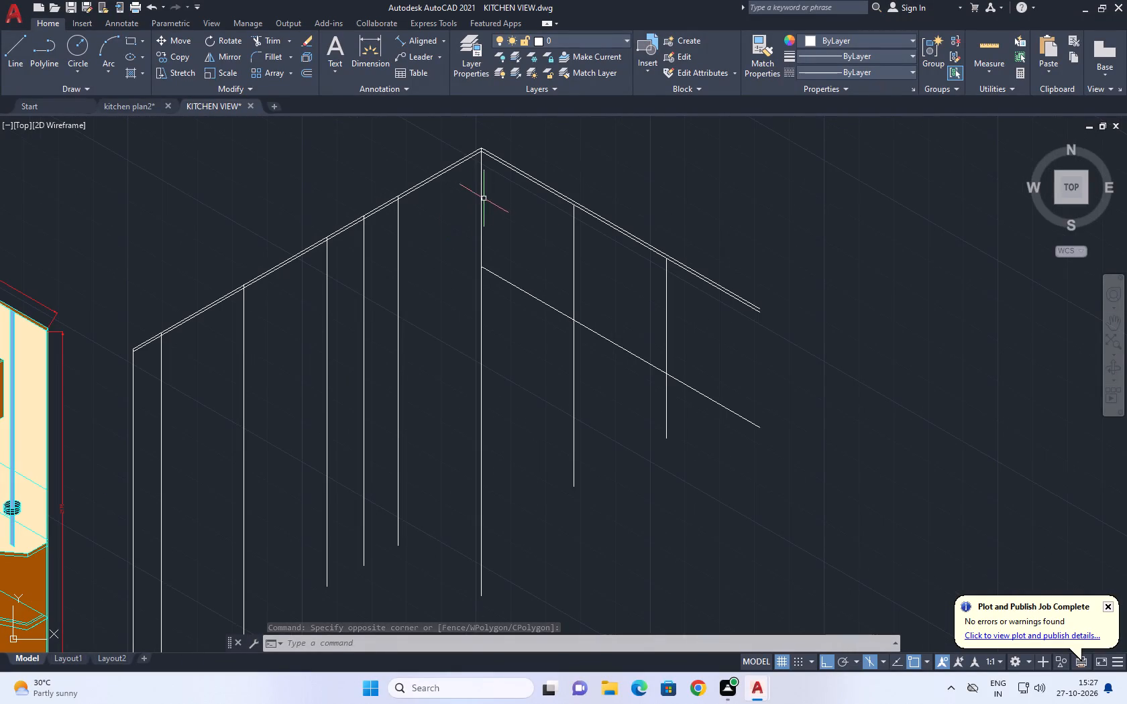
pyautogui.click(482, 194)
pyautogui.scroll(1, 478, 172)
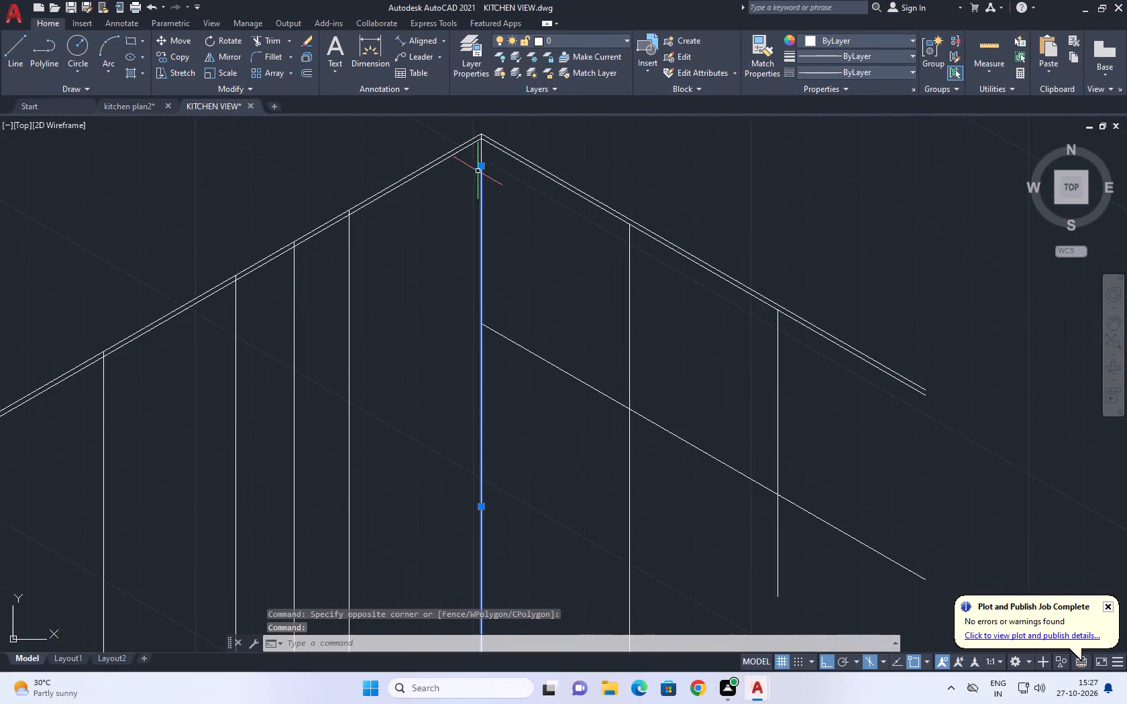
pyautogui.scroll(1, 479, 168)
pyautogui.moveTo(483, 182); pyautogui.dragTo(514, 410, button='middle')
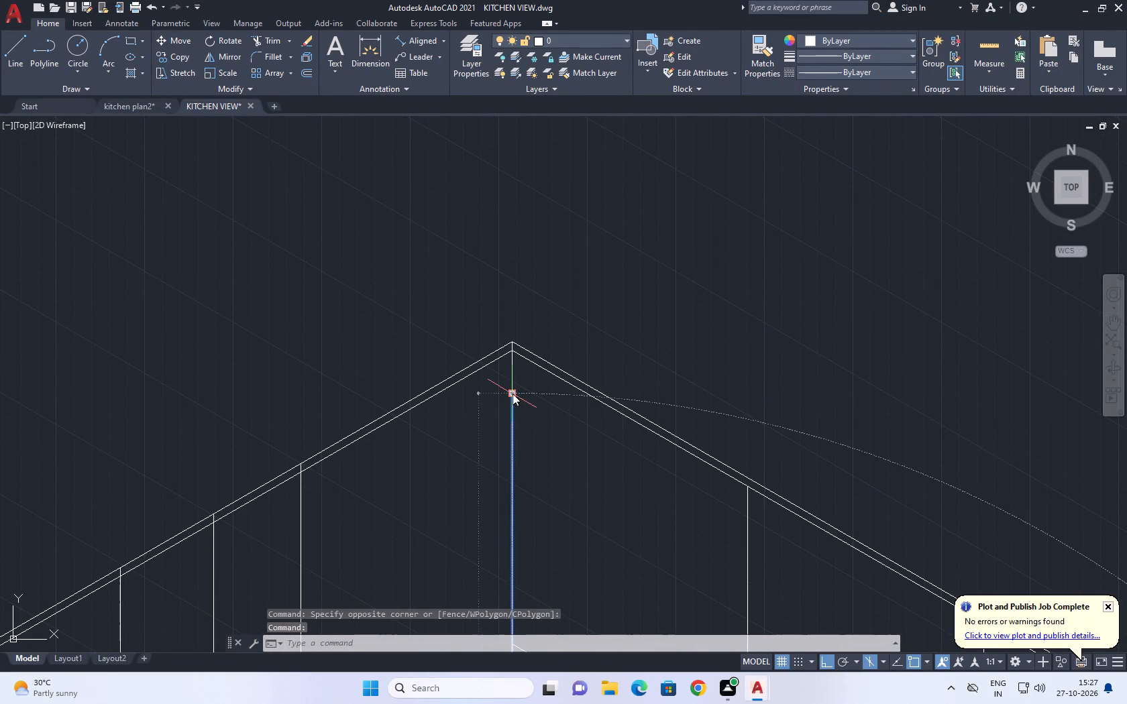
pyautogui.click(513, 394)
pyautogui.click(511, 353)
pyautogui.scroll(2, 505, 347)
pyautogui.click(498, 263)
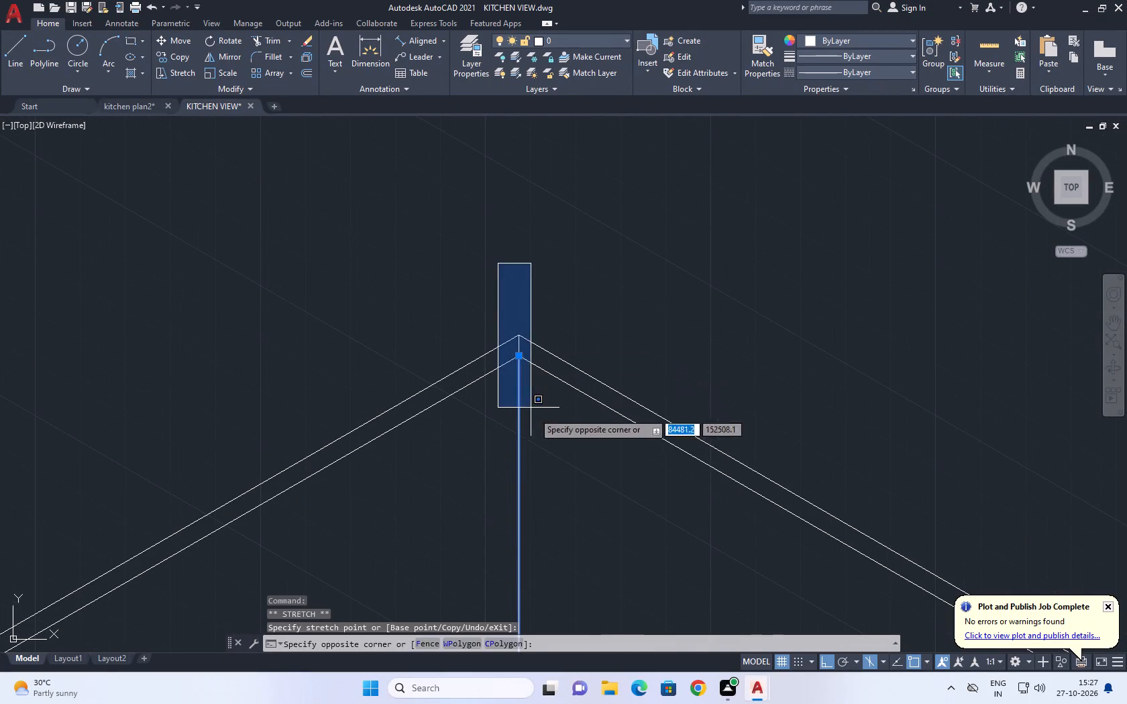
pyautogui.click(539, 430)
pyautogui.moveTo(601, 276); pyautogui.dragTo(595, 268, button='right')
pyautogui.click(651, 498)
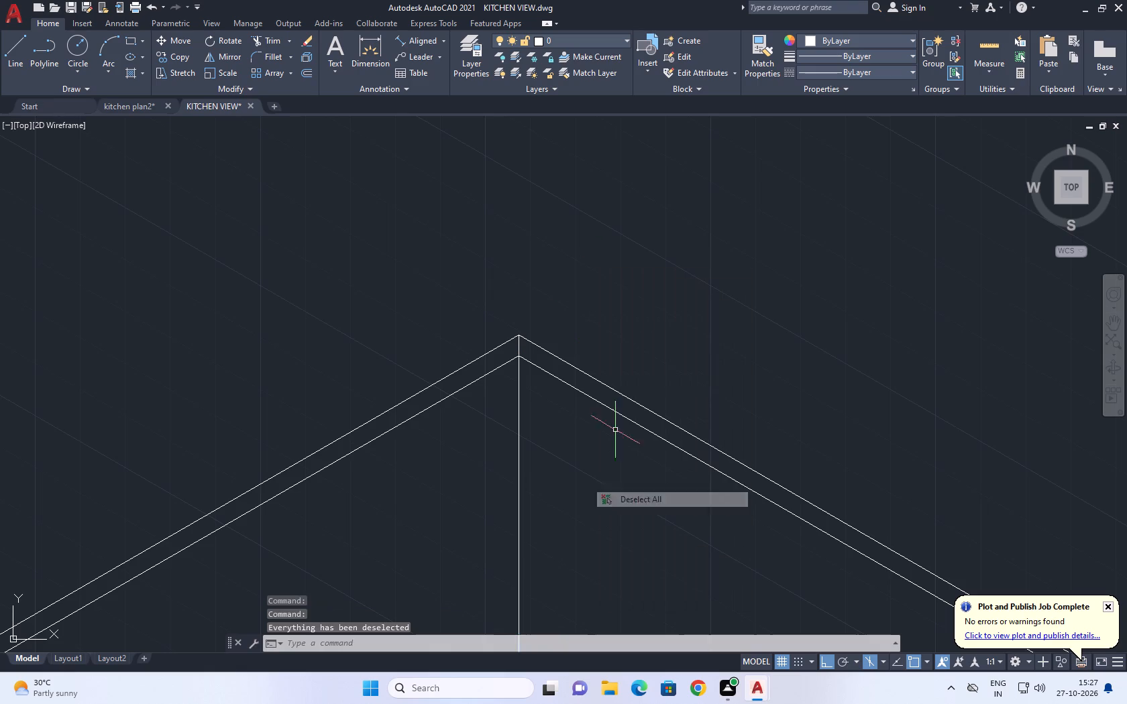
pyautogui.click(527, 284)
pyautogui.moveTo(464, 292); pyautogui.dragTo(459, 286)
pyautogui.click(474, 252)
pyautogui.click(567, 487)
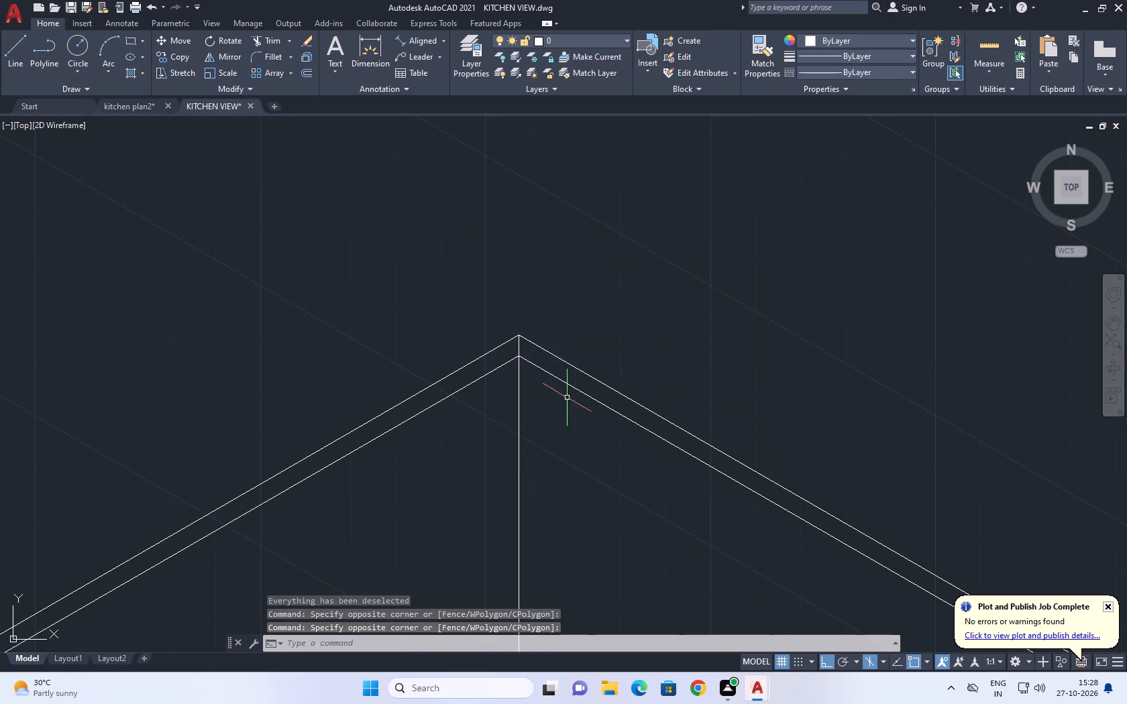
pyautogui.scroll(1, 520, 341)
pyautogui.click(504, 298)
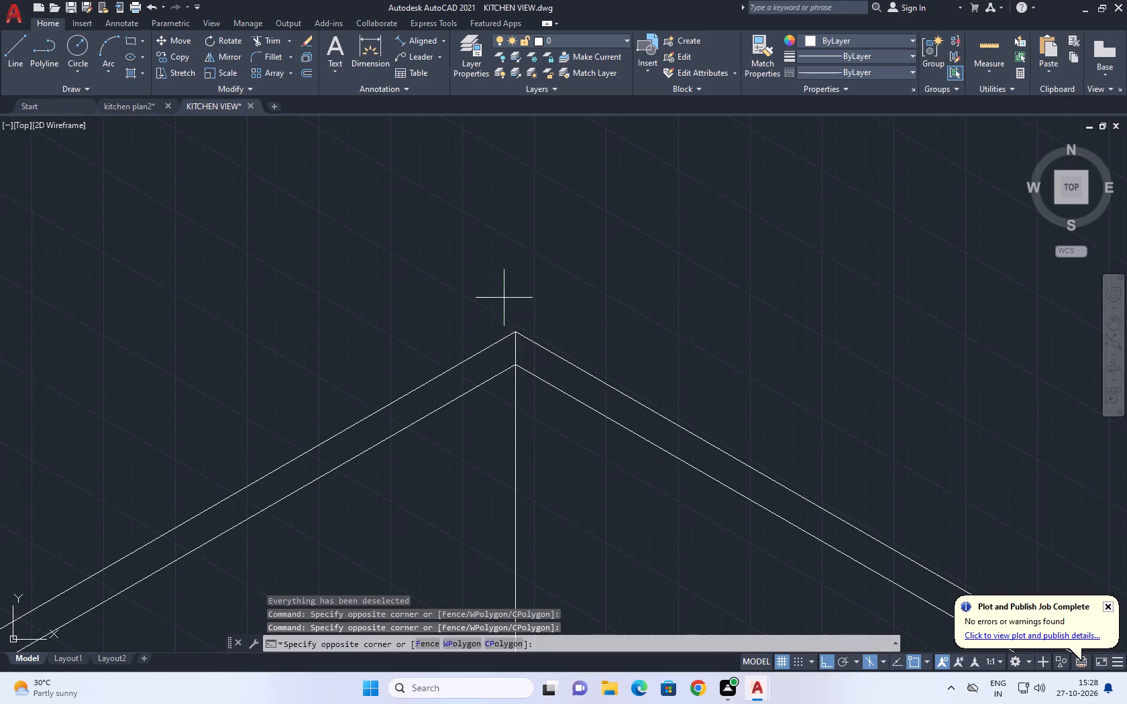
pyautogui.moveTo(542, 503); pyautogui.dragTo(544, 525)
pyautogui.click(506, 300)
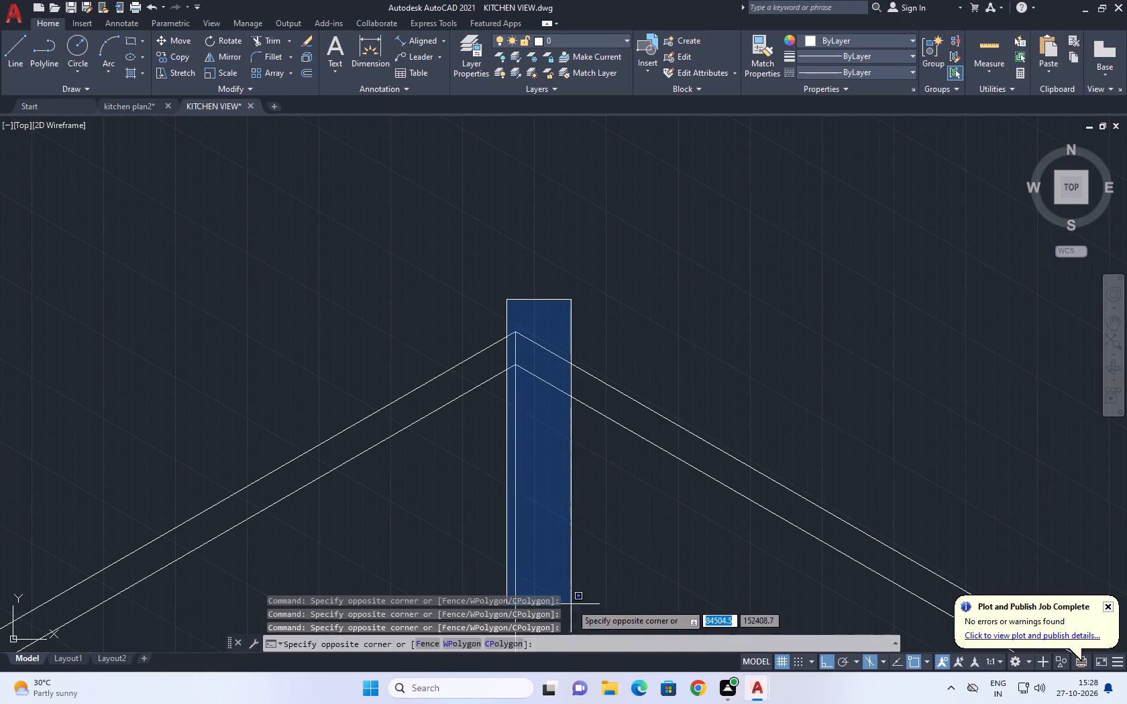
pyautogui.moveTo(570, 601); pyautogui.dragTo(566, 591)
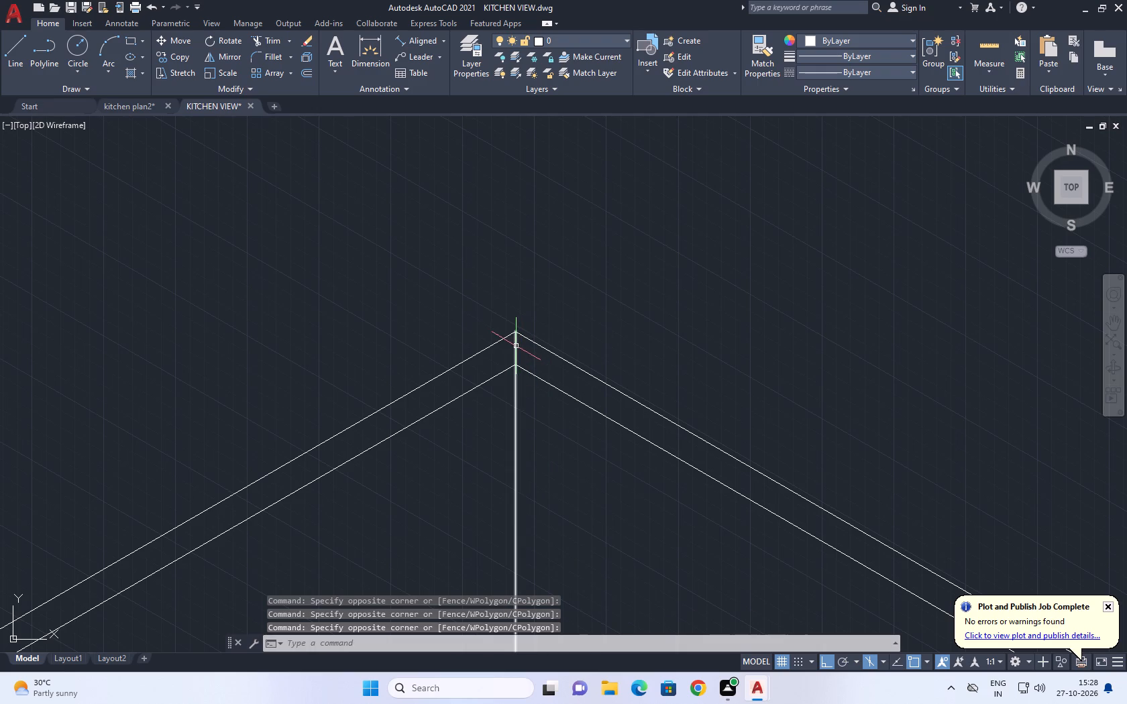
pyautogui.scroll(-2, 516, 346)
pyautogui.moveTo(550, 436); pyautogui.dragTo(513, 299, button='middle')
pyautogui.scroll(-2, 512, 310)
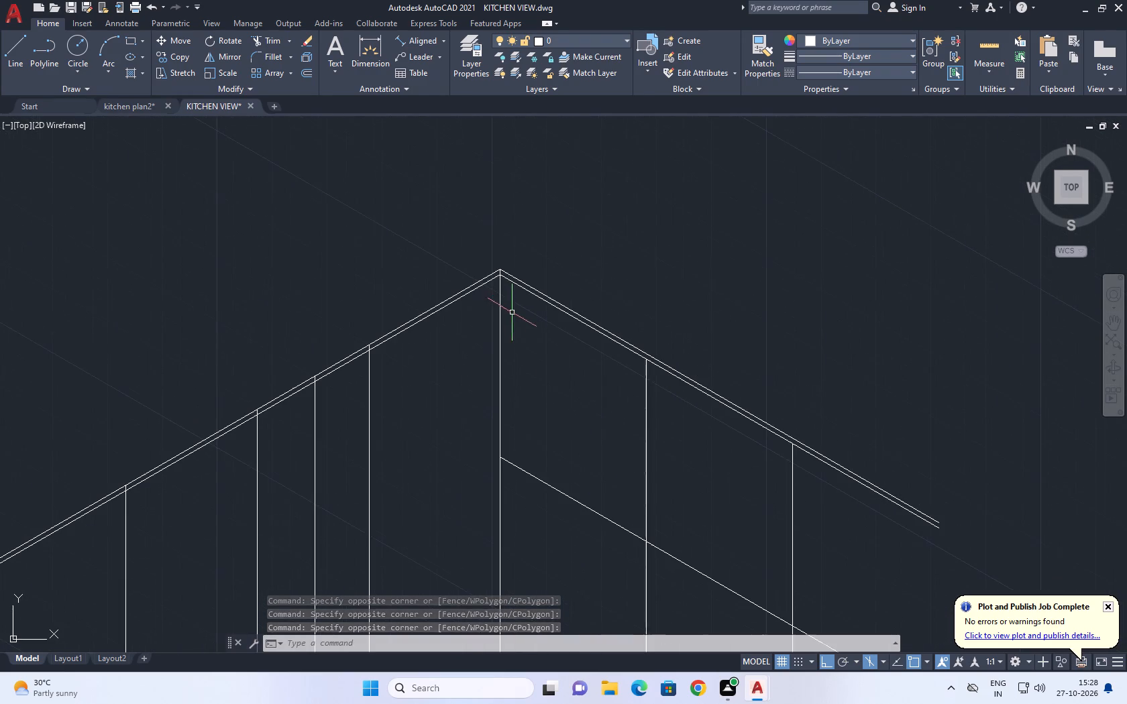
# Select both overlapping vertical lines at the peak and stretch the lower one's top end up to the apex of the upper edges.
pyautogui.click(506, 340)
pyautogui.click(486, 325)
pyautogui.moveTo(489, 367); pyautogui.dragTo(492, 418, button='middle')
pyautogui.scroll(-1, 497, 406)
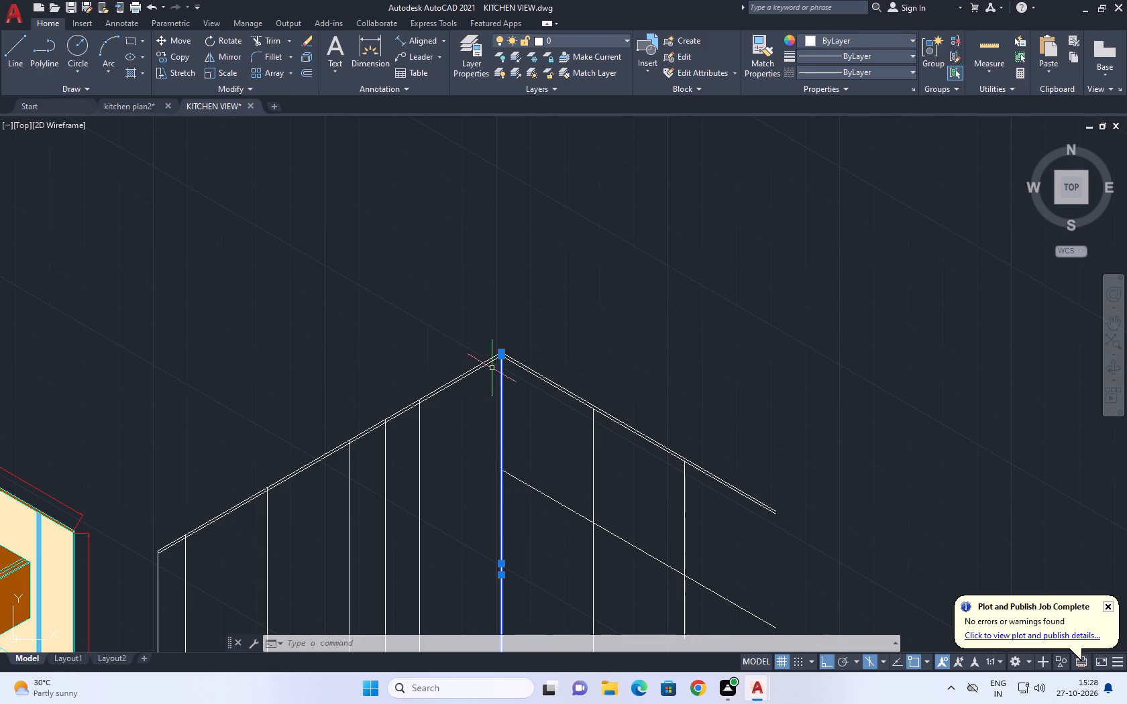
pyautogui.scroll(3, 499, 357)
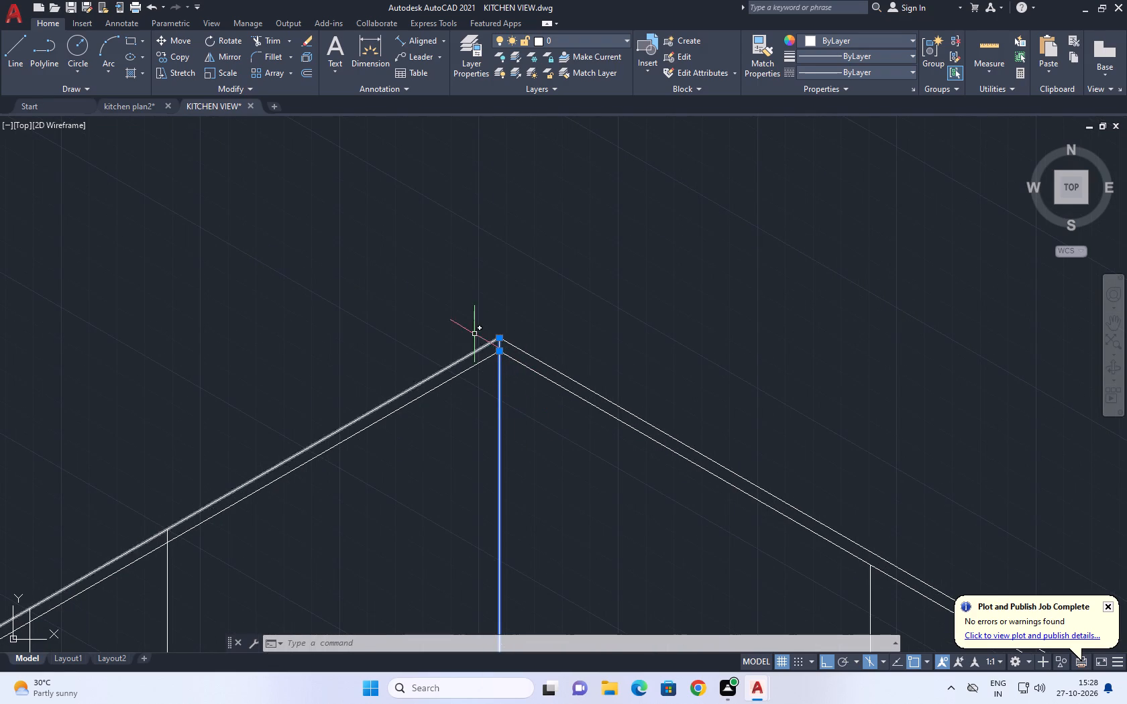
pyautogui.scroll(4, 493, 350)
pyautogui.click(512, 353)
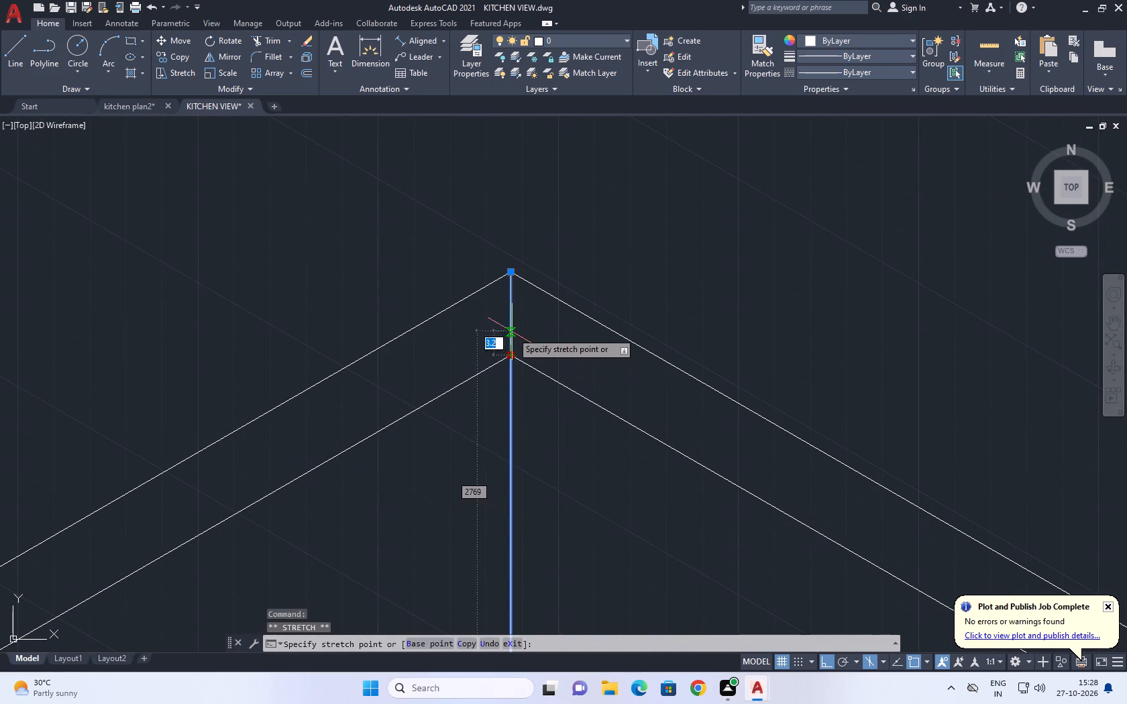
pyautogui.click(514, 268)
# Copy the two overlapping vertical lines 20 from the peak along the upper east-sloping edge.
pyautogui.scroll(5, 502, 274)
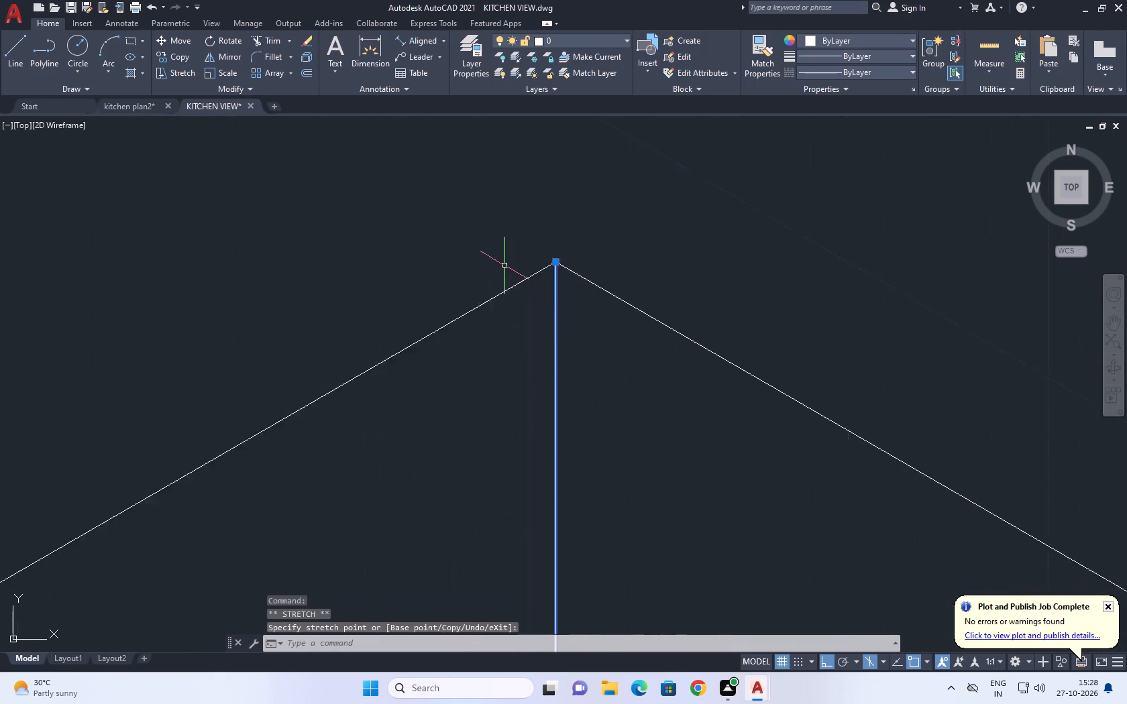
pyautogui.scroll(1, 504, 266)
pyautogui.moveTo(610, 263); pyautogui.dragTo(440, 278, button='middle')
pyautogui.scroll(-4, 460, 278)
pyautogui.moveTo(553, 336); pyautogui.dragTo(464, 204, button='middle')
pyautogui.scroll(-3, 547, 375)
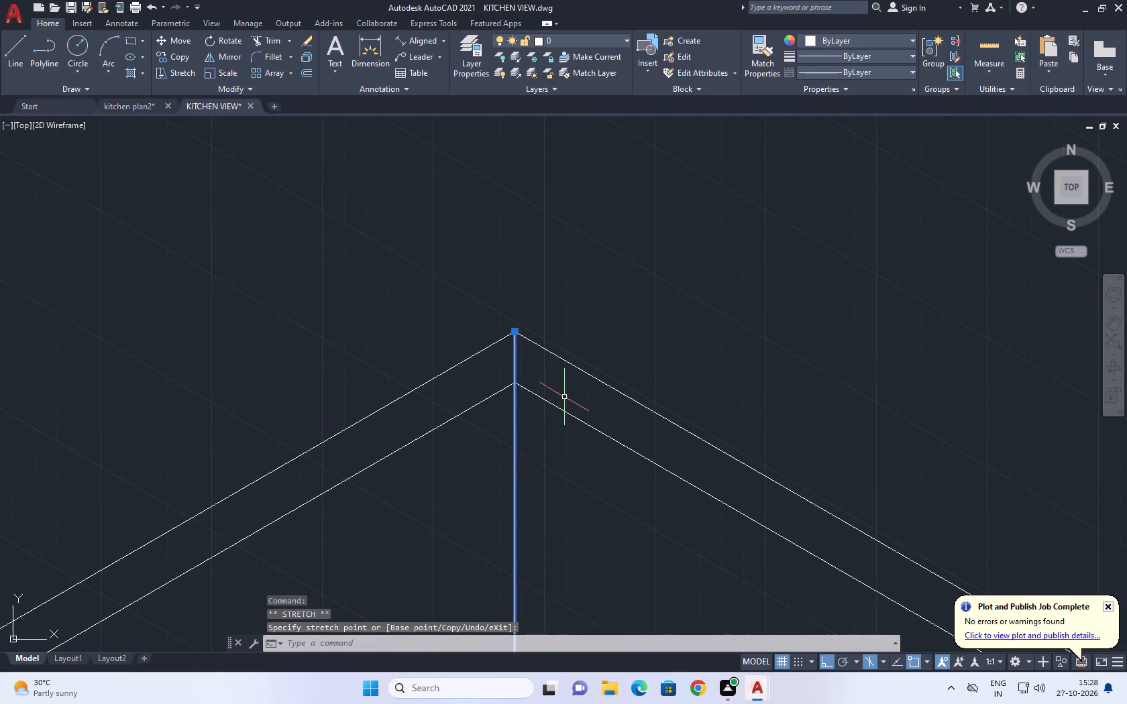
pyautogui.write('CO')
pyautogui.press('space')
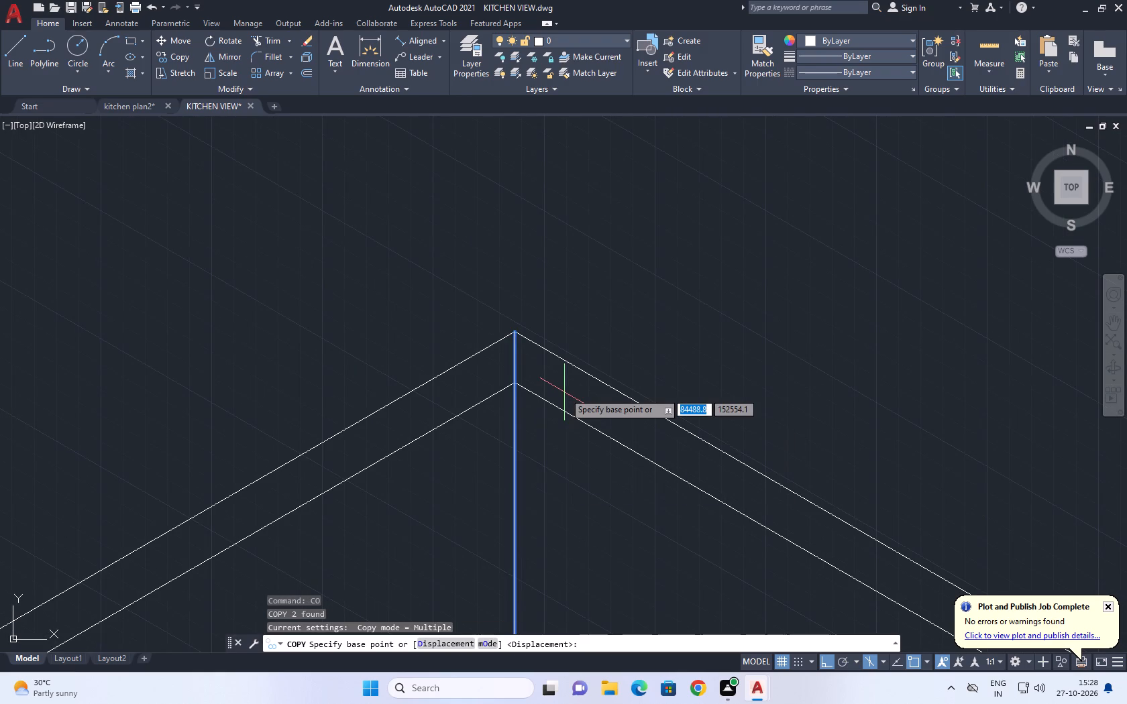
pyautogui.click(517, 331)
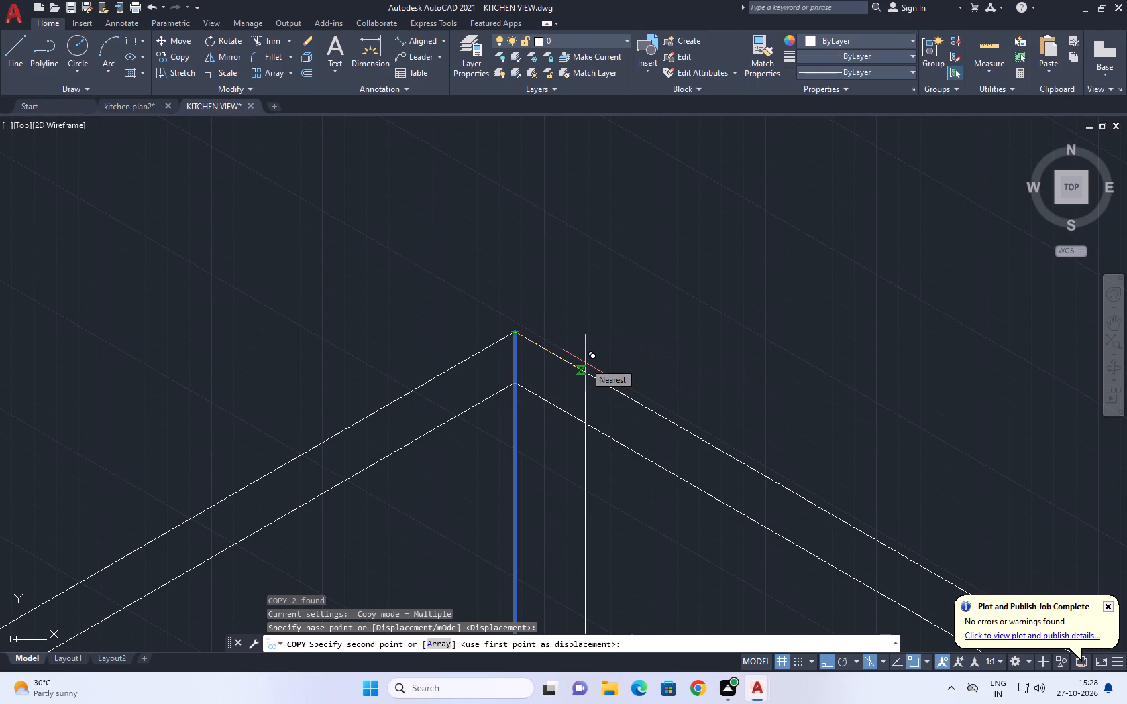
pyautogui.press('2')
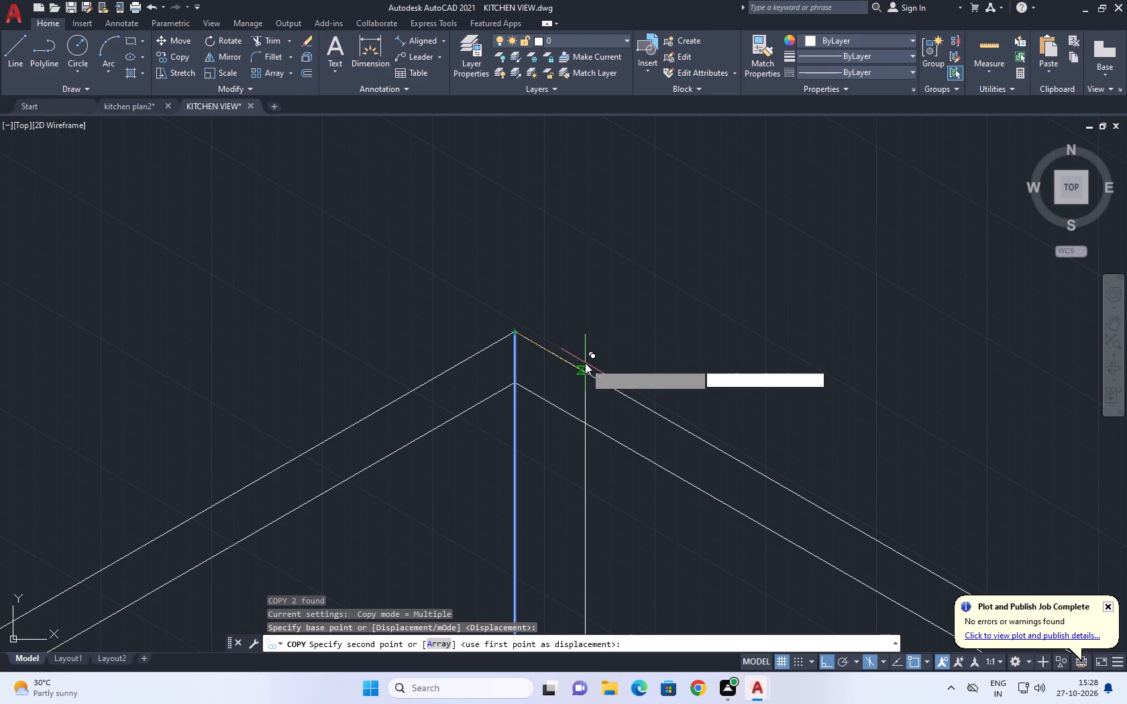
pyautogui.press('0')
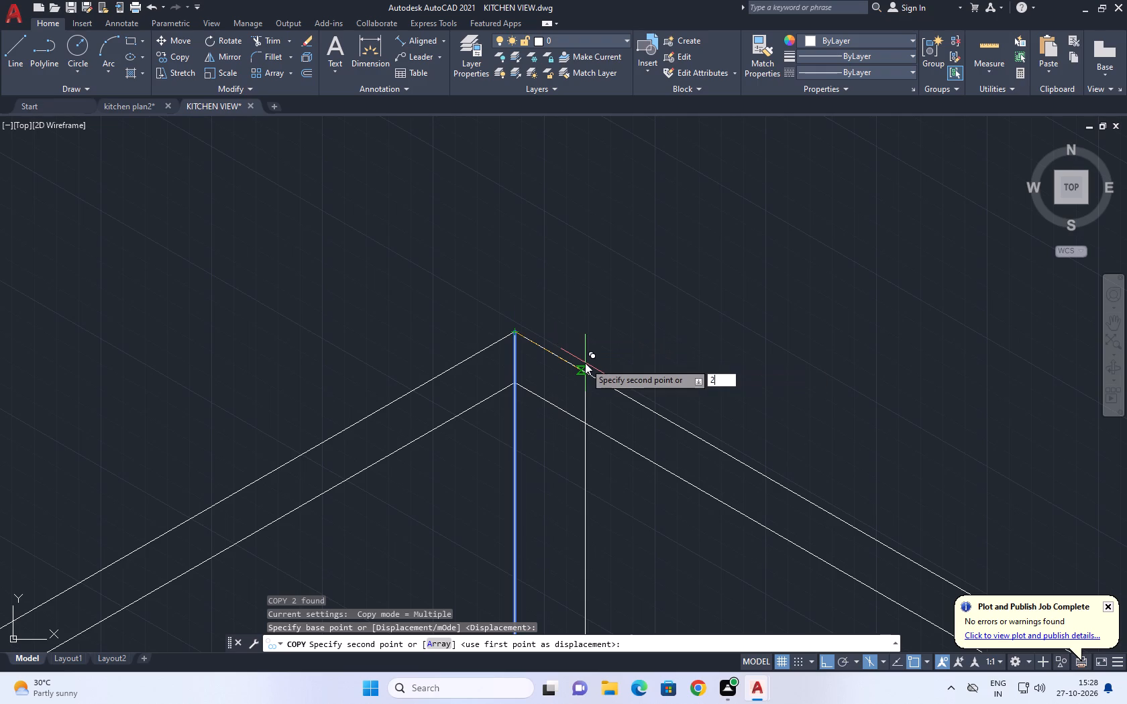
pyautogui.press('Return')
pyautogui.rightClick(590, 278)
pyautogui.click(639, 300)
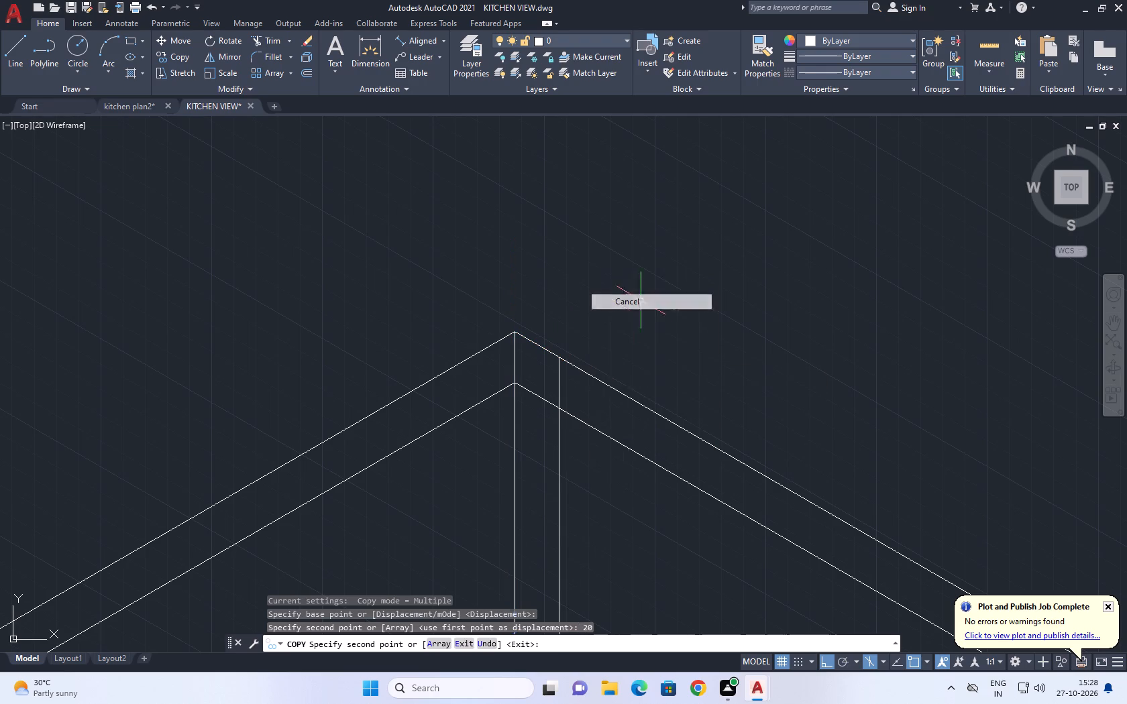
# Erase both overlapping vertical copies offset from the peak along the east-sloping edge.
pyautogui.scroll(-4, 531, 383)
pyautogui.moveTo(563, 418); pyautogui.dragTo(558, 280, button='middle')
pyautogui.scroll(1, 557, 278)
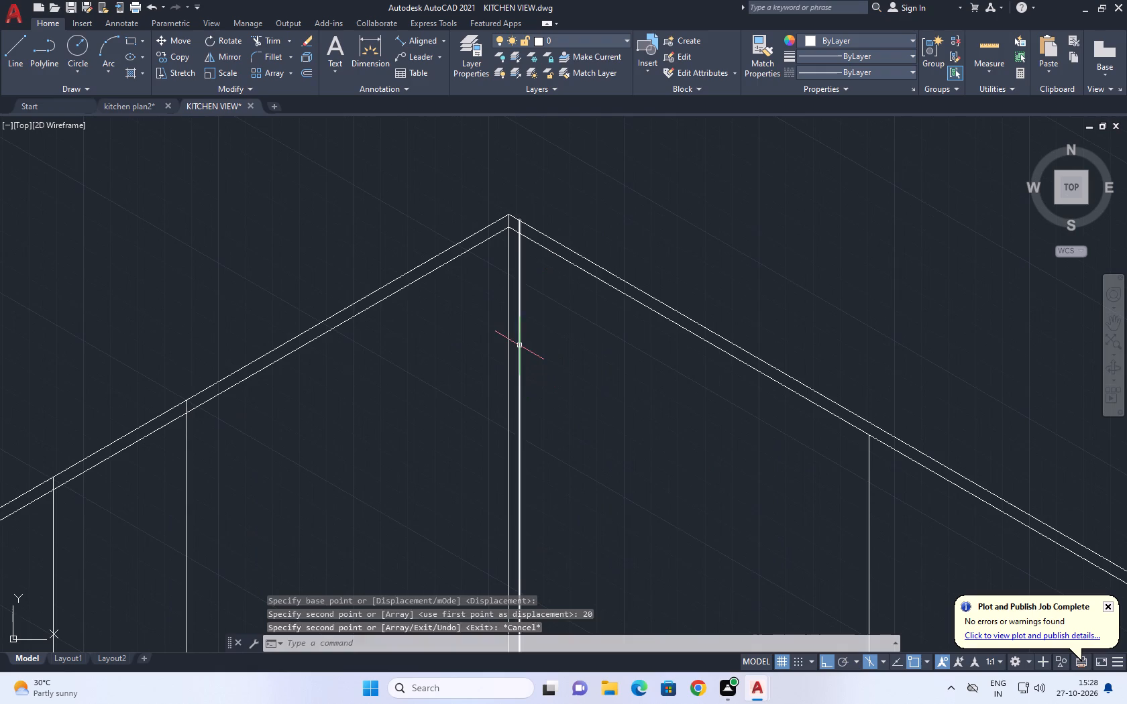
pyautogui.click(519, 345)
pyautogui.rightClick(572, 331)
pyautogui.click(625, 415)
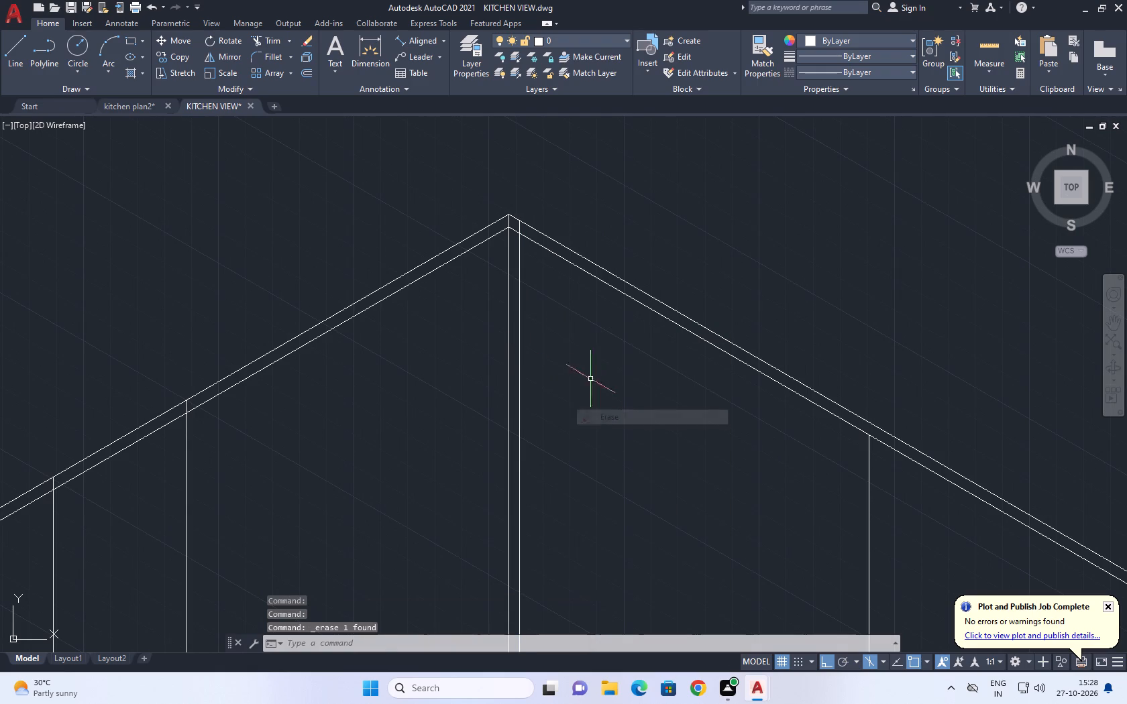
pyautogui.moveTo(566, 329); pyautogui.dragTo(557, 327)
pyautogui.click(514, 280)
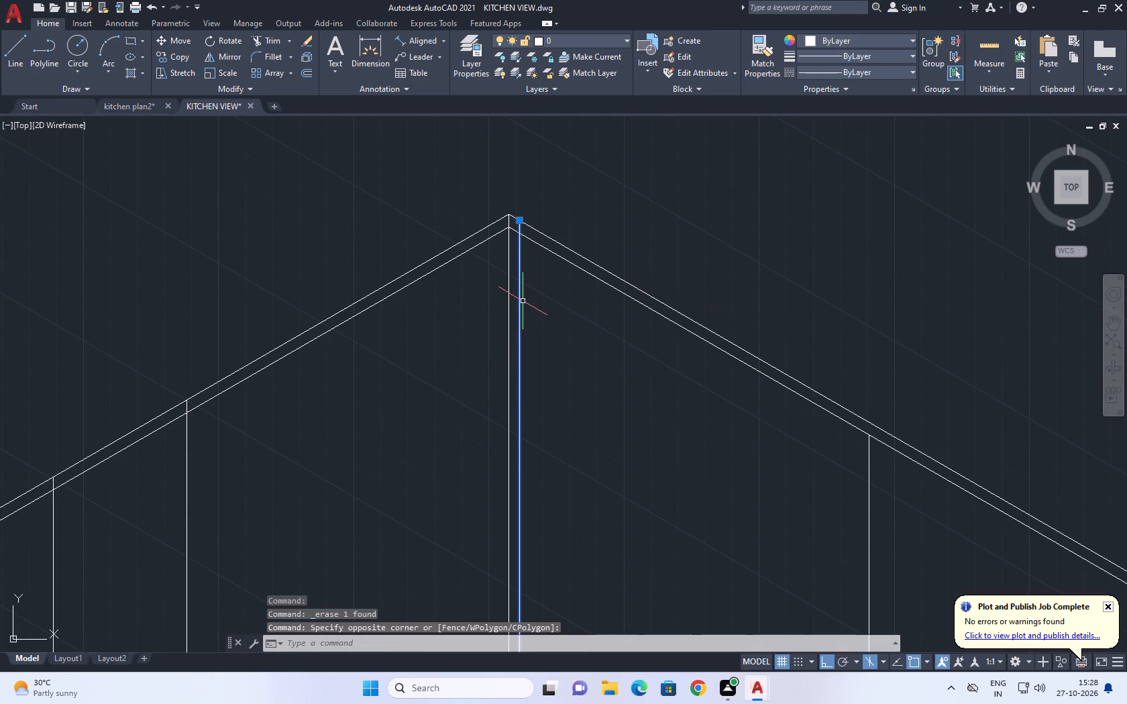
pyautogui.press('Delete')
# Copy the two overlapping vertical lines 2 from the peak along the upper east-sloping edge.
pyautogui.click(523, 301)
pyautogui.click(508, 321)
pyautogui.moveTo(511, 331); pyautogui.dragTo(425, 320, button='middle')
pyautogui.write('CO')
pyautogui.press('space')
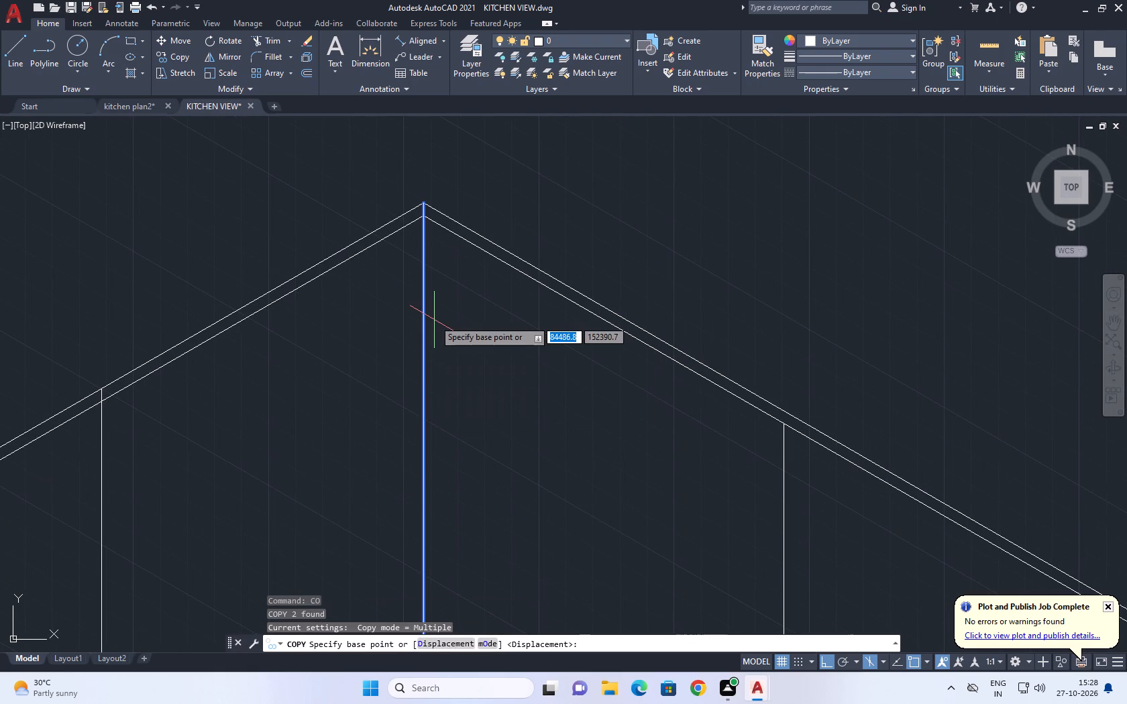
pyautogui.scroll(2, 431, 206)
pyautogui.click(409, 199)
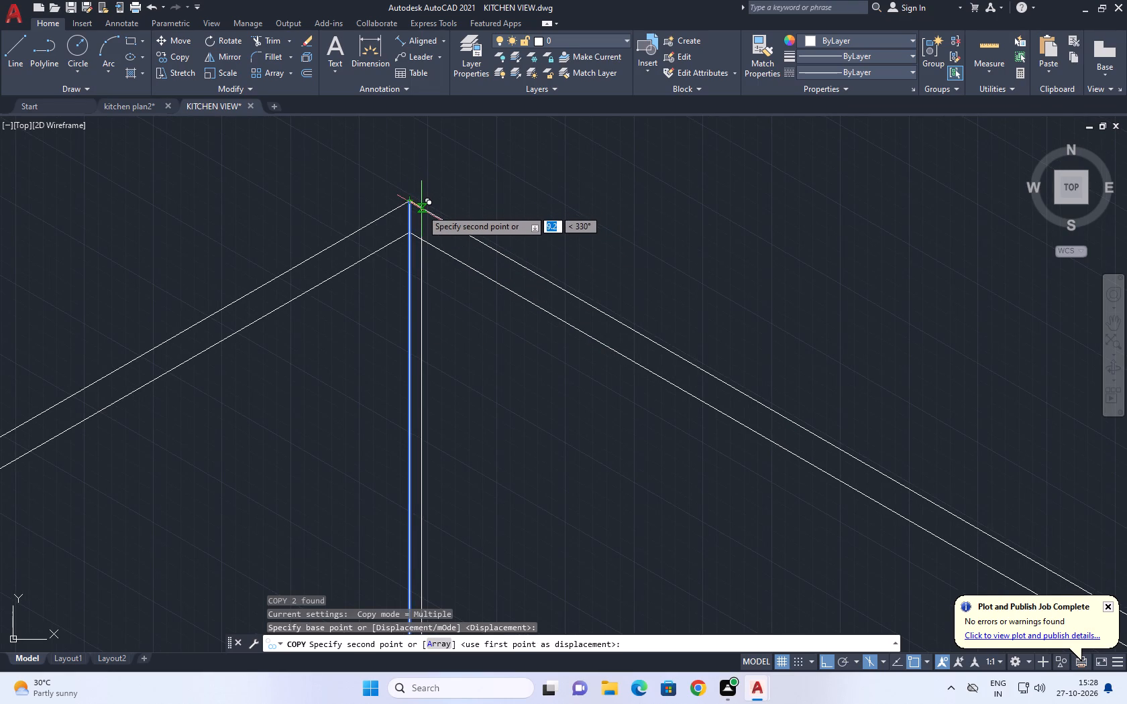
pyautogui.press('2')
pyautogui.press('Return')
pyautogui.moveTo(549, 210); pyautogui.dragTo(540, 207, button='right')
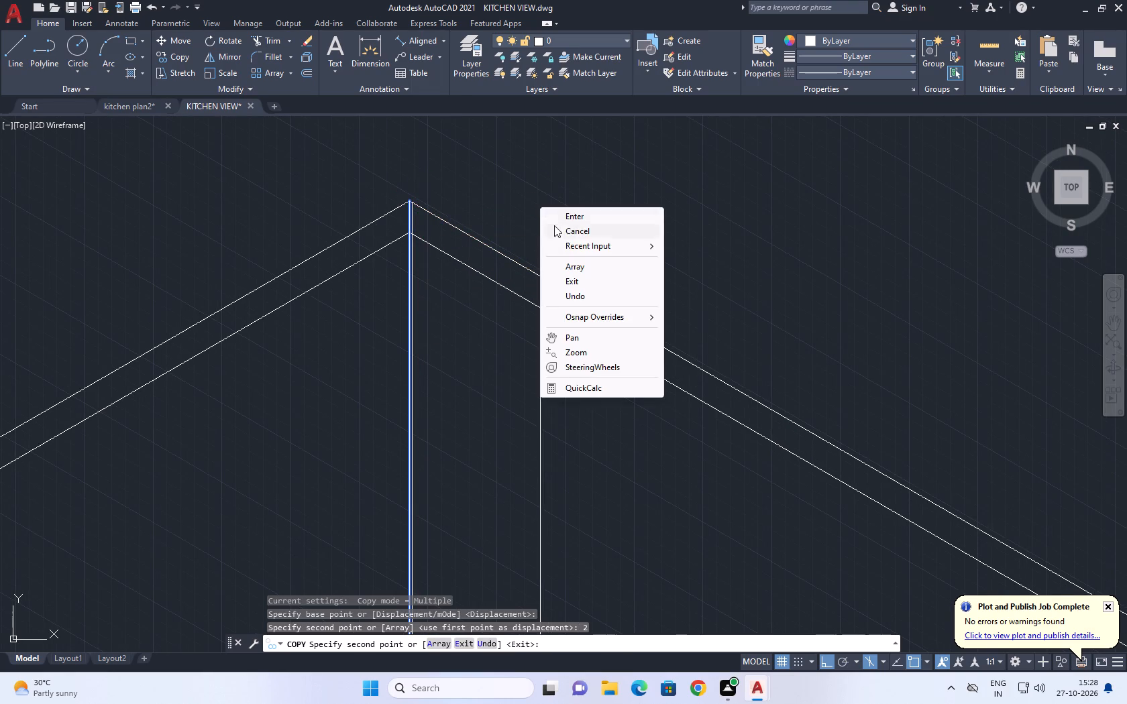
pyautogui.click(578, 229)
# Copy the peak's vertical line 2 along the upper west-sloping edge, using the top isoplane.
pyautogui.scroll(3, 411, 215)
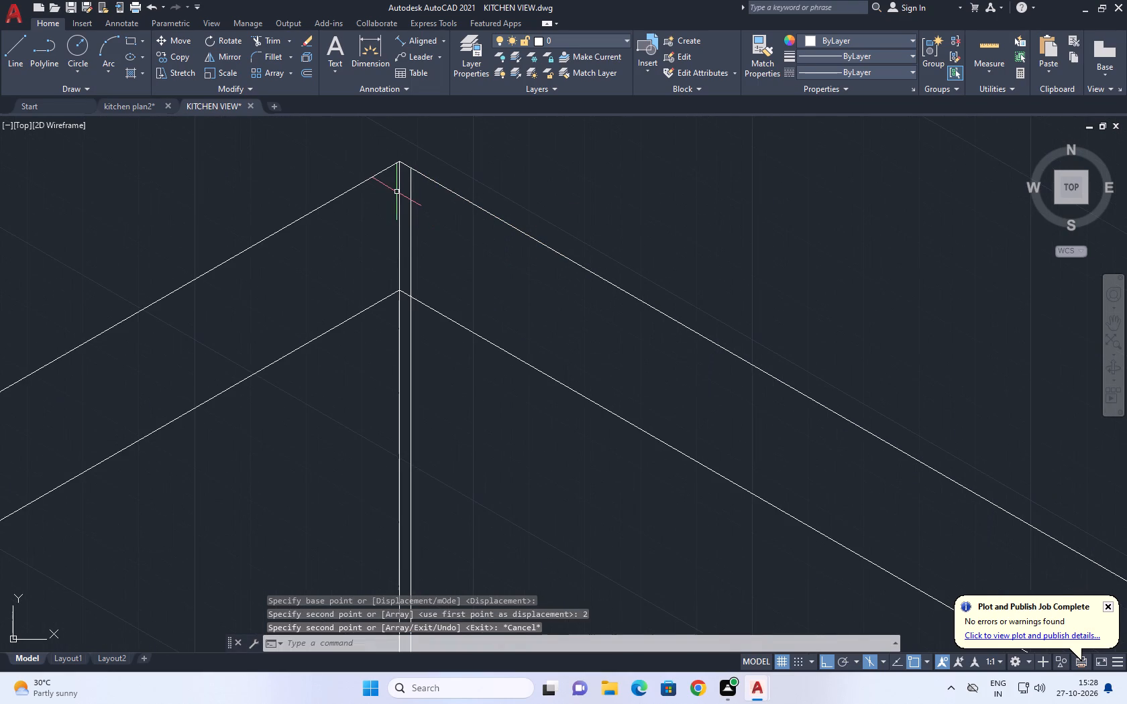
pyautogui.click(398, 190)
pyautogui.click(187, 57)
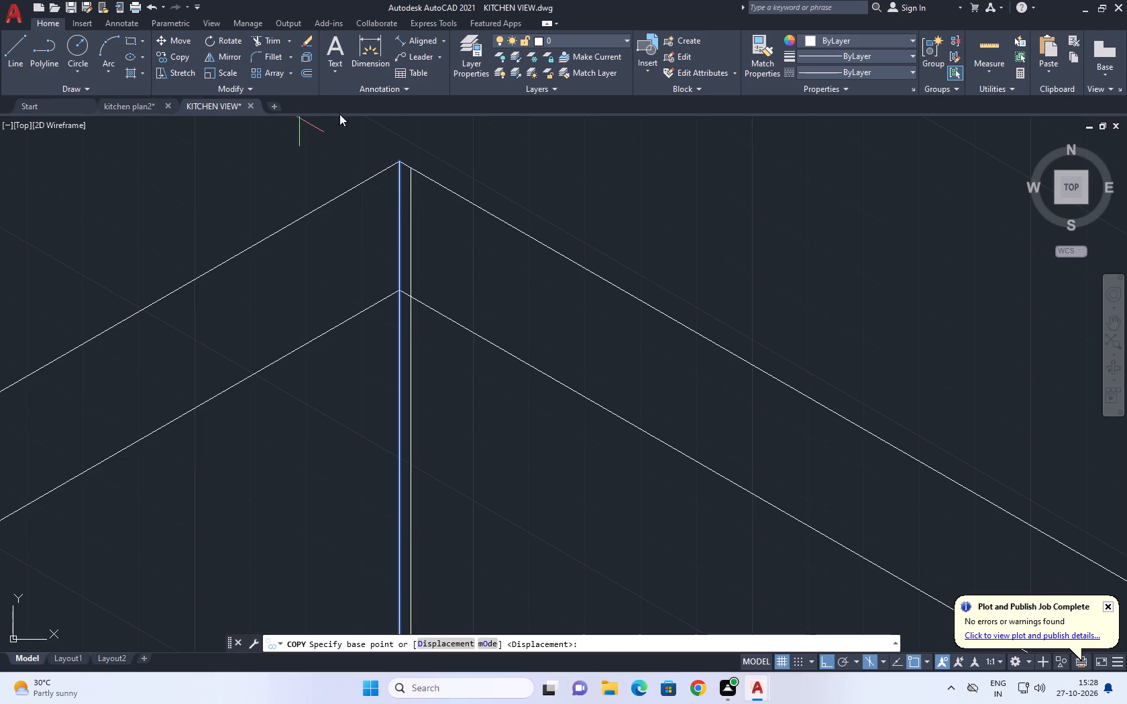
pyautogui.click(402, 162)
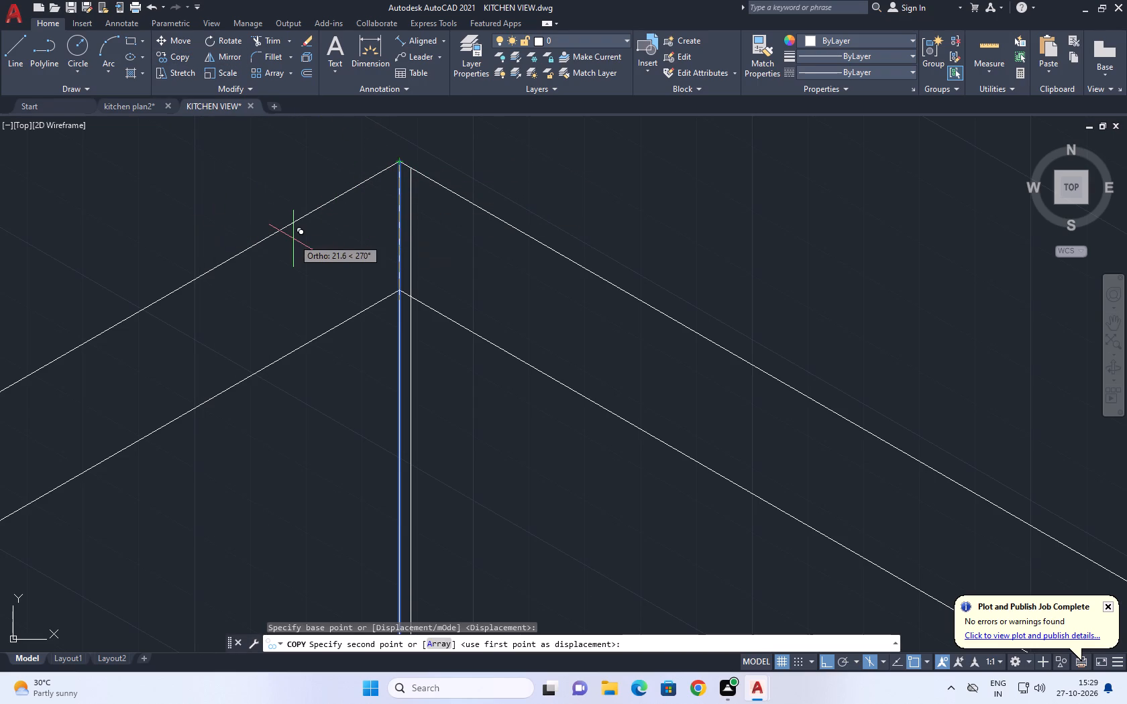
pyautogui.press('F5')
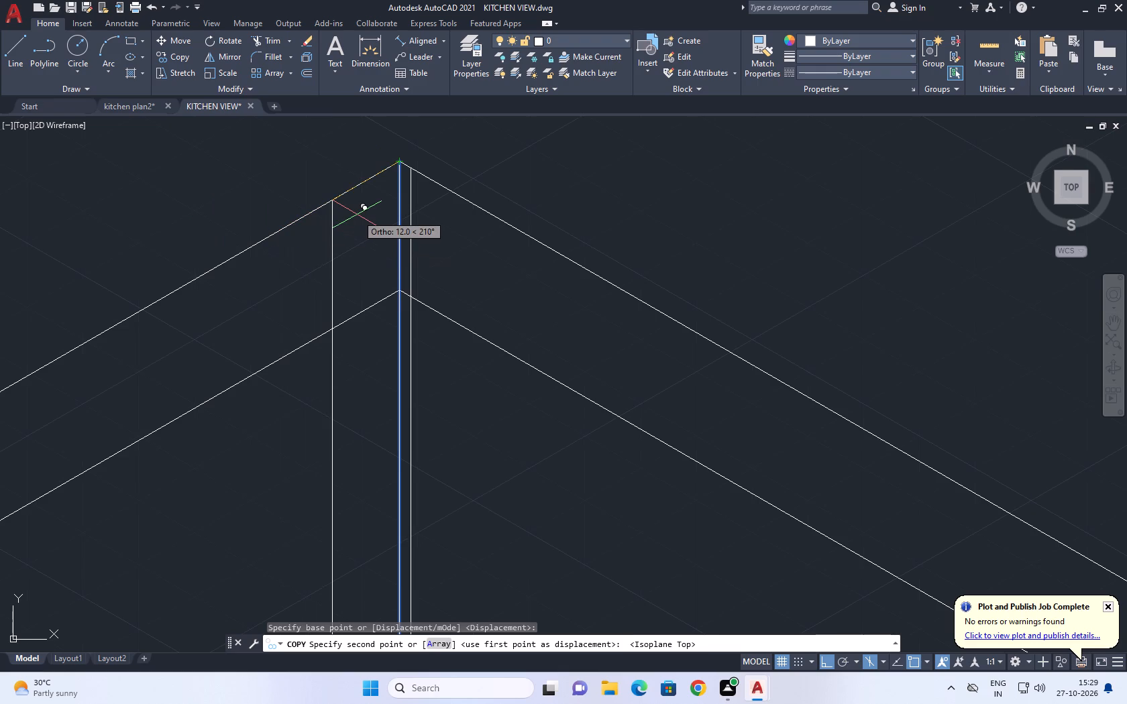
pyautogui.press('2')
pyautogui.press('Return')
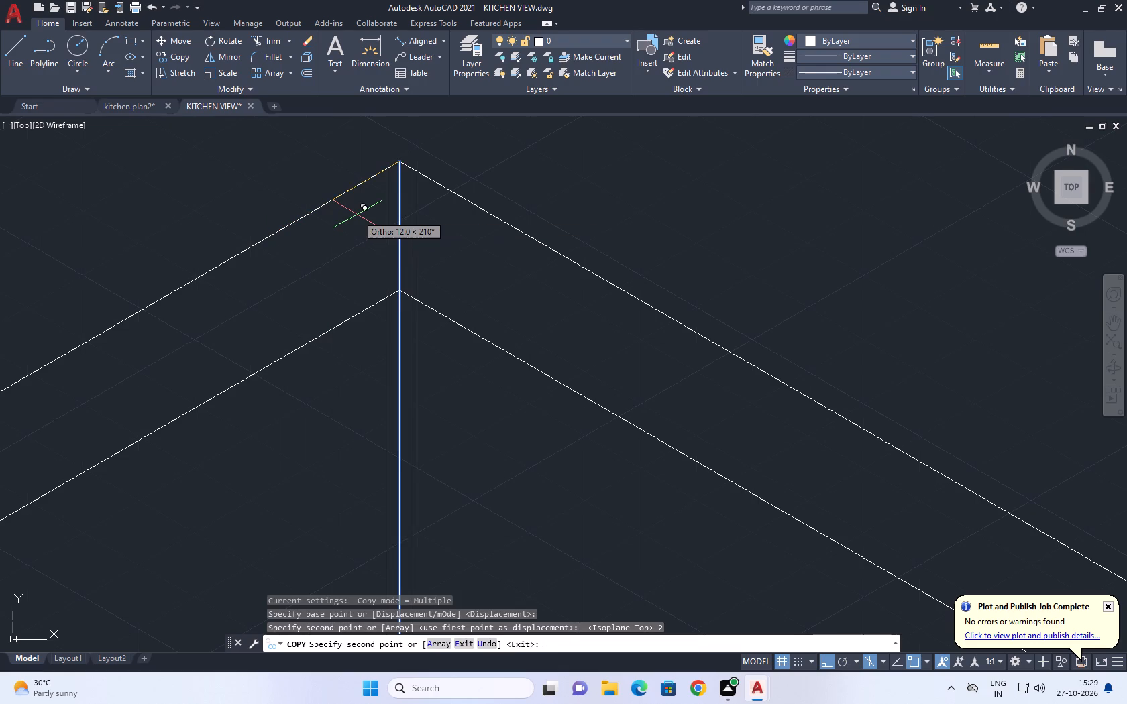
pyautogui.rightClick(449, 252)
pyautogui.click(496, 281)
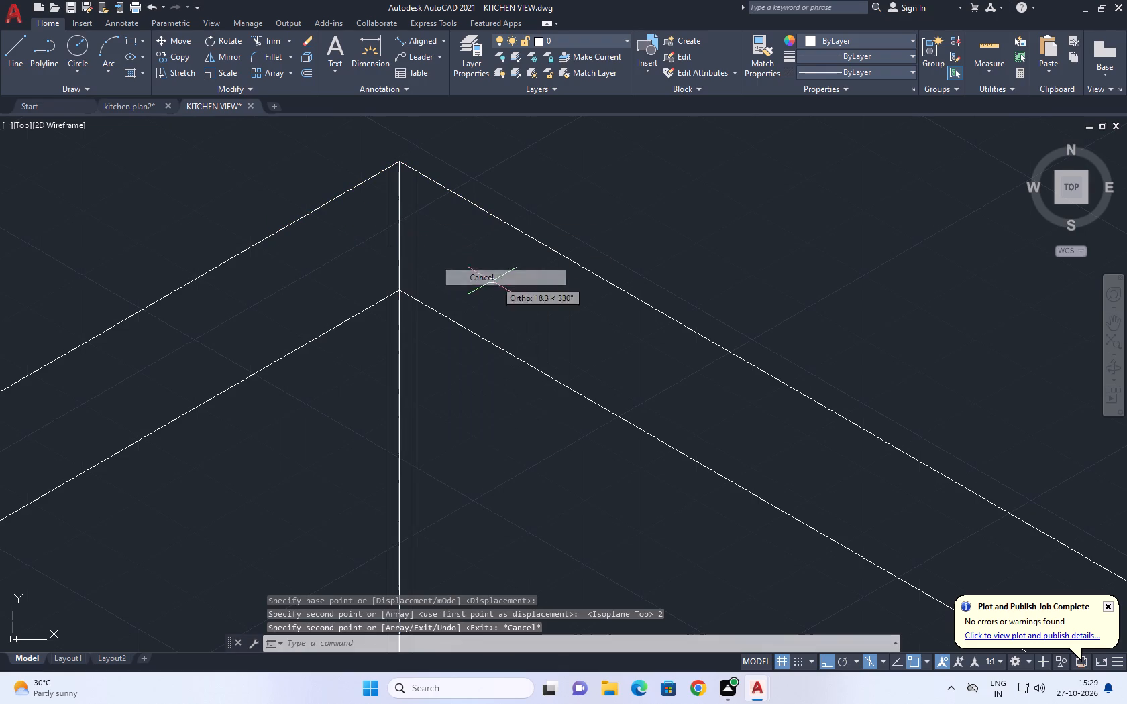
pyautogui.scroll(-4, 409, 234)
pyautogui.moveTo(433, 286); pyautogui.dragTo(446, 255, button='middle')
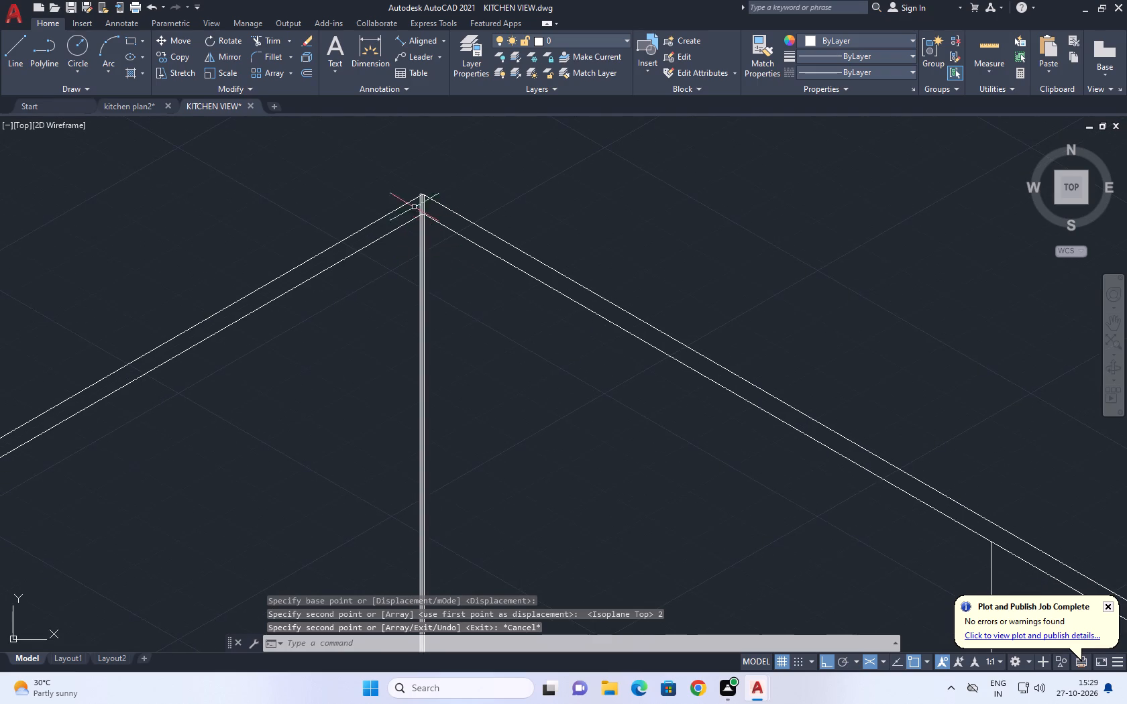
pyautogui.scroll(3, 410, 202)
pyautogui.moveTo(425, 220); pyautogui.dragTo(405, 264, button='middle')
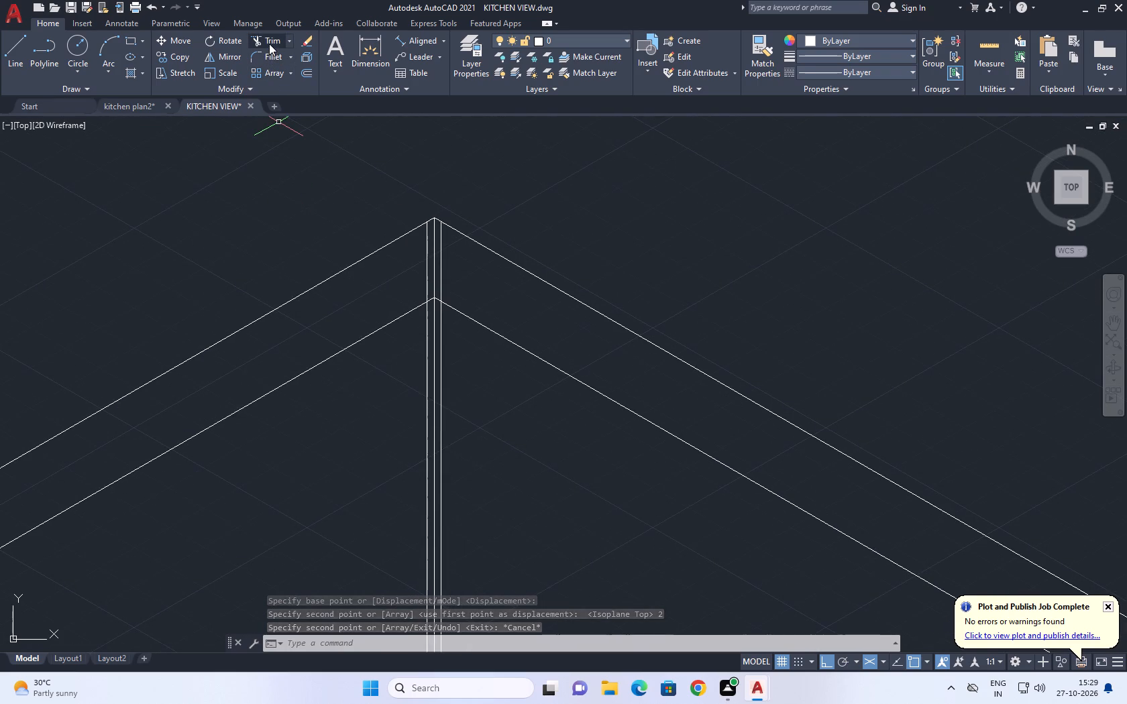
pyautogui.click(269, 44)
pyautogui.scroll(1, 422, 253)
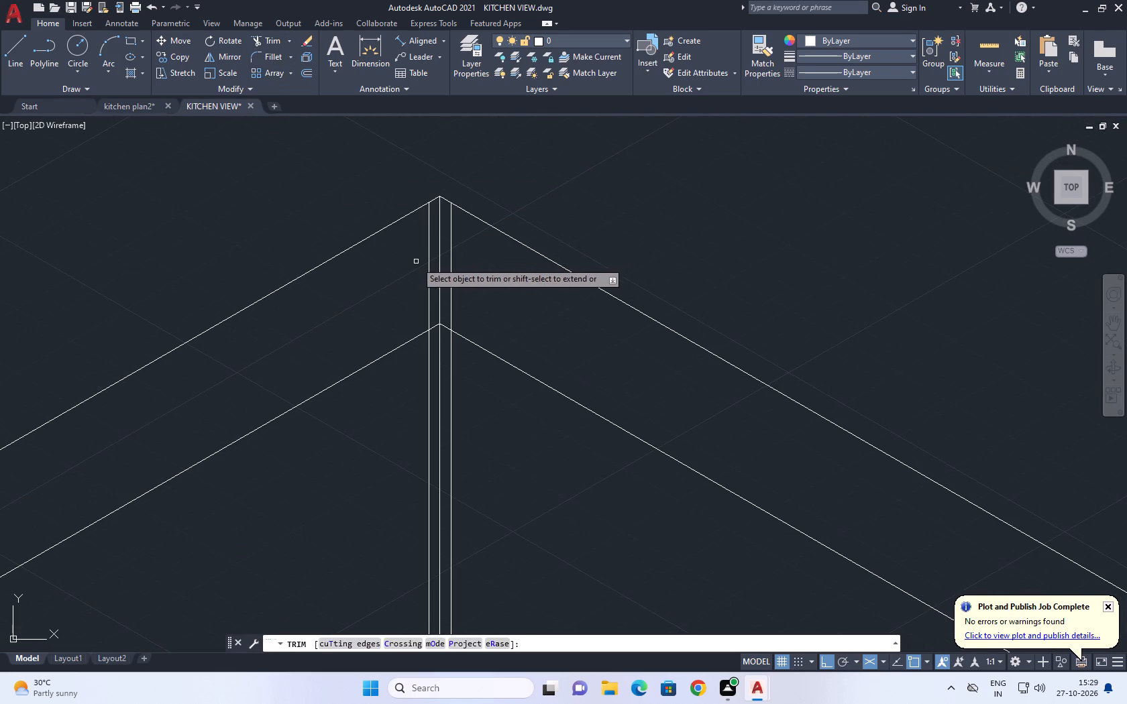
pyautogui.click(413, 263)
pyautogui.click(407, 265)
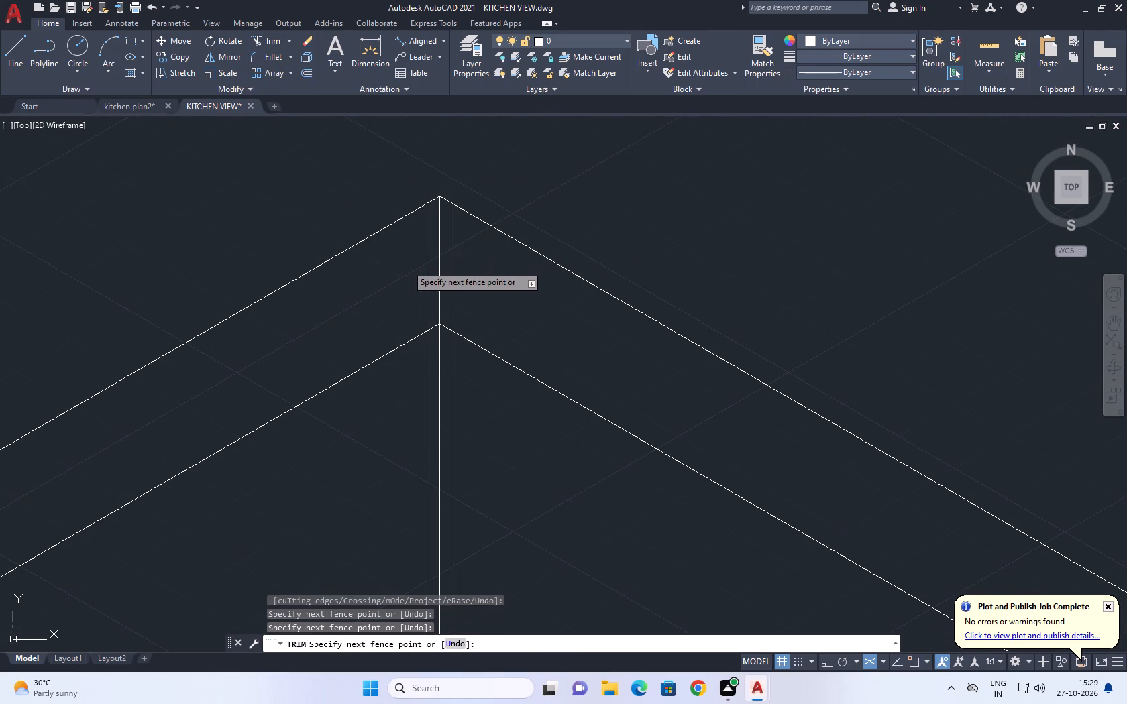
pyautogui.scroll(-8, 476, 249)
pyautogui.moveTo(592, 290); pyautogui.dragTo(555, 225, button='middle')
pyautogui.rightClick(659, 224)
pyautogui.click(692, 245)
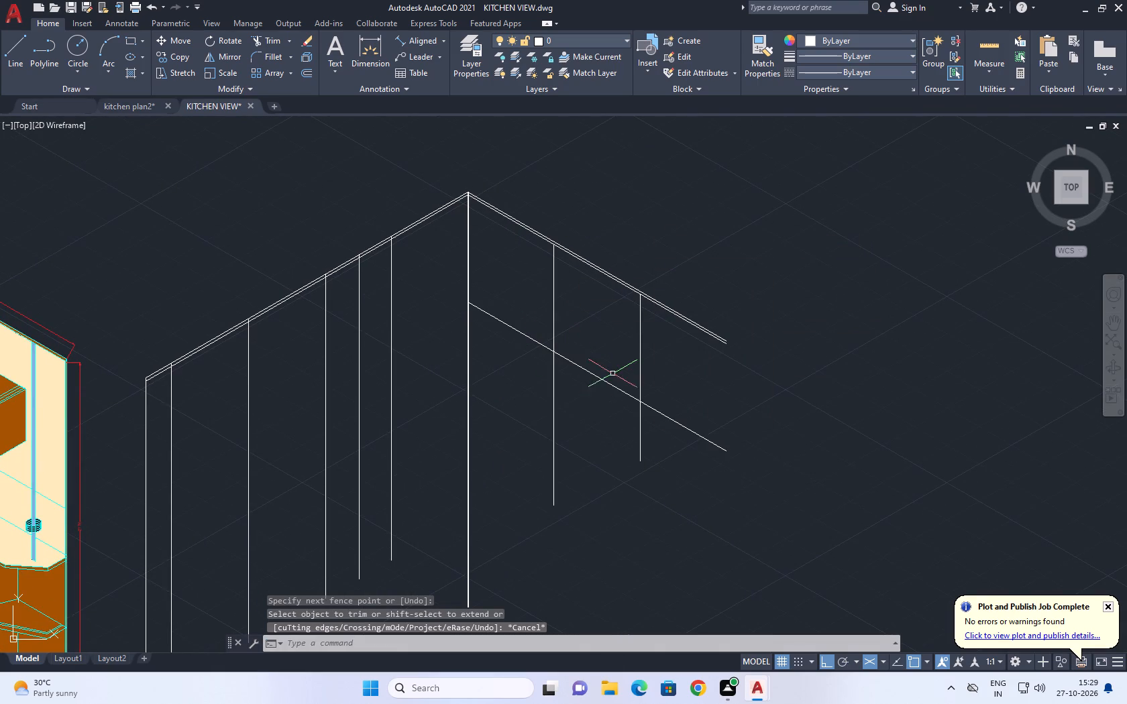
# Copy the single lower east-sloping line 20 straight down, using the right isoplane.
pyautogui.click(571, 362)
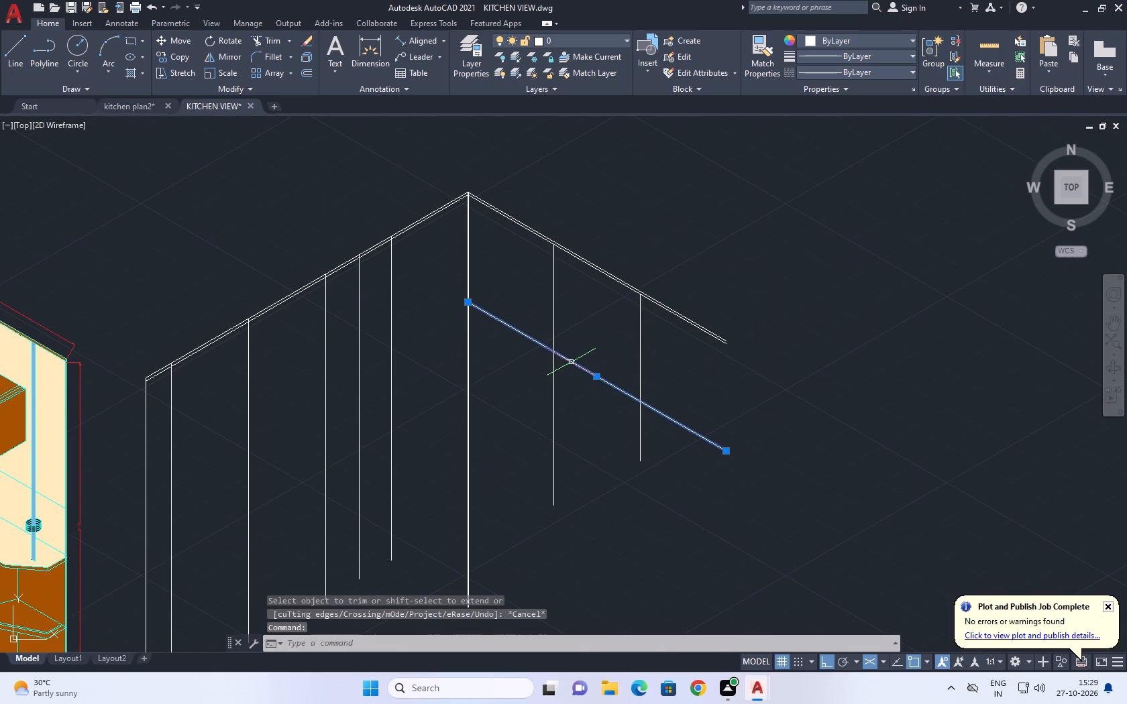
pyautogui.moveTo(553, 312); pyautogui.dragTo(549, 334, button='middle')
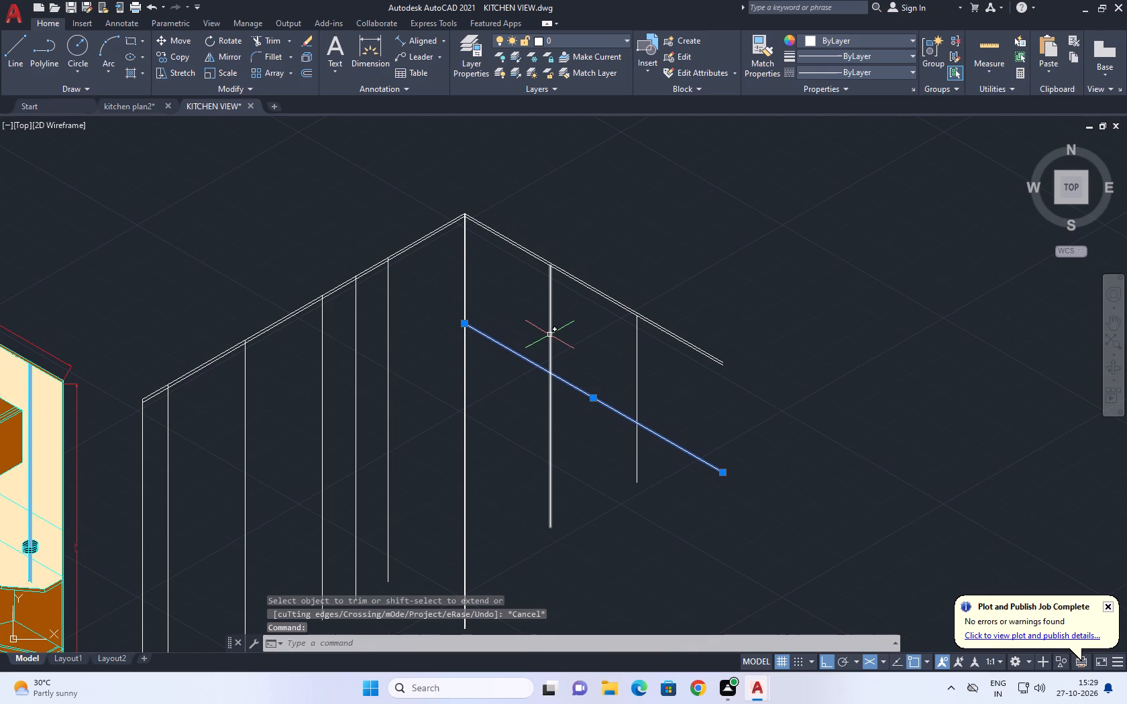
pyautogui.write('CO')
pyautogui.press('space')
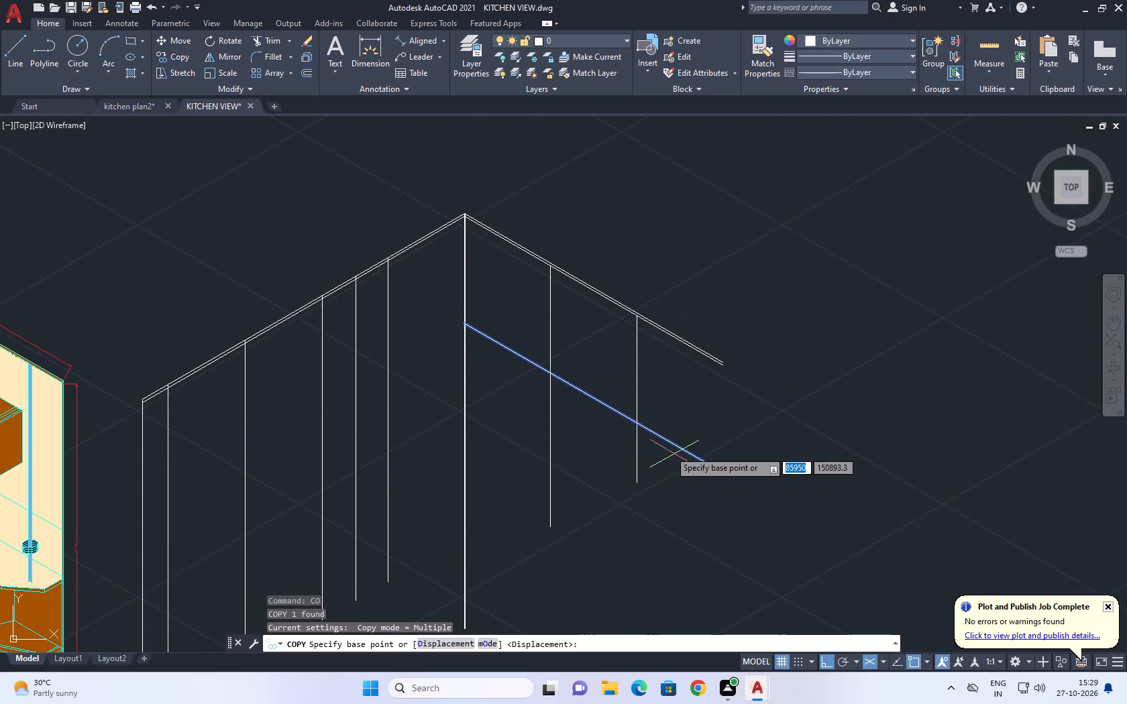
pyautogui.click(637, 423)
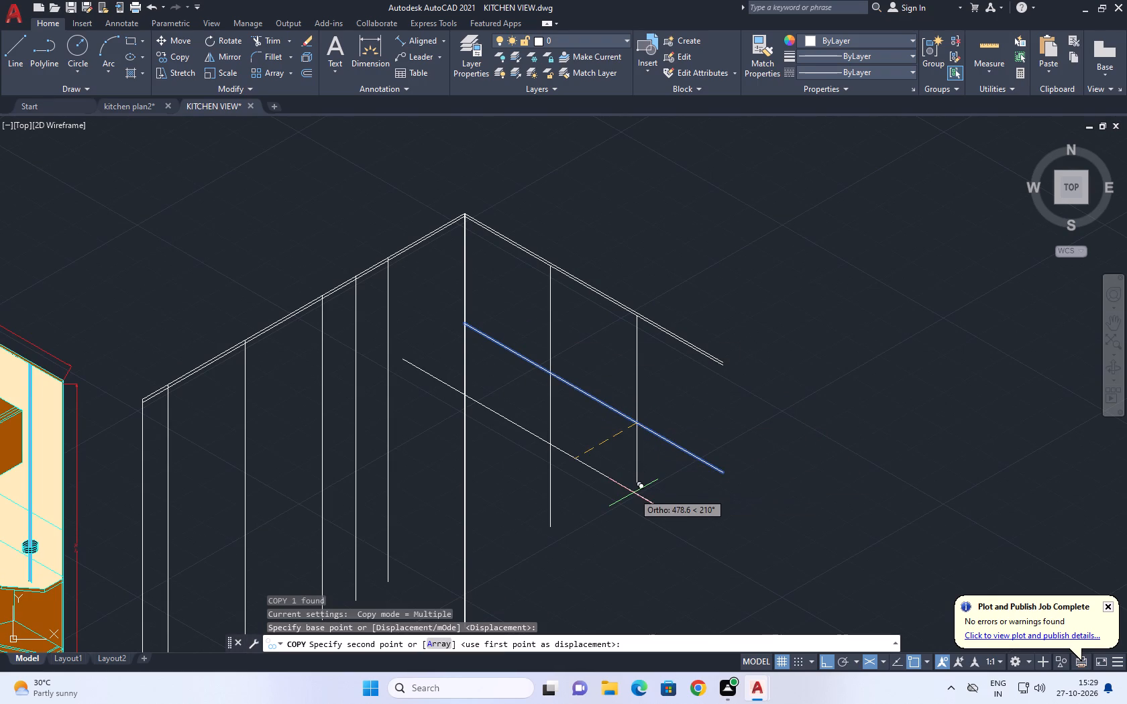
pyautogui.press('F5')
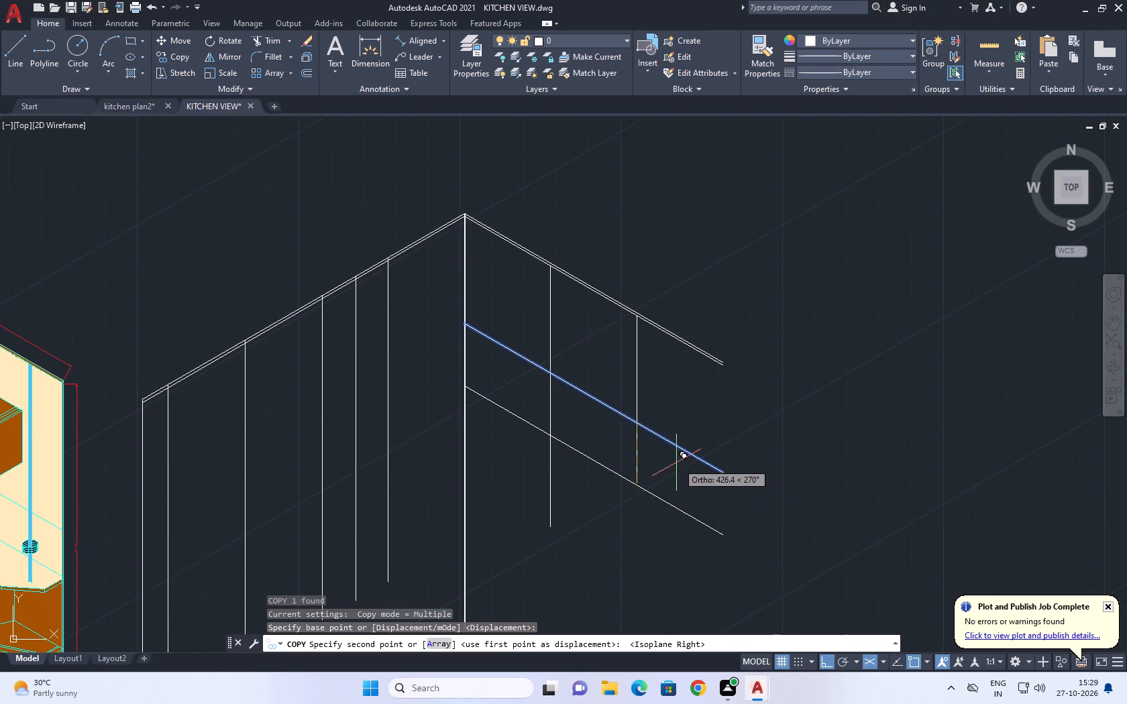
pyautogui.write('20')
pyautogui.press('Return')
pyautogui.rightClick(739, 393)
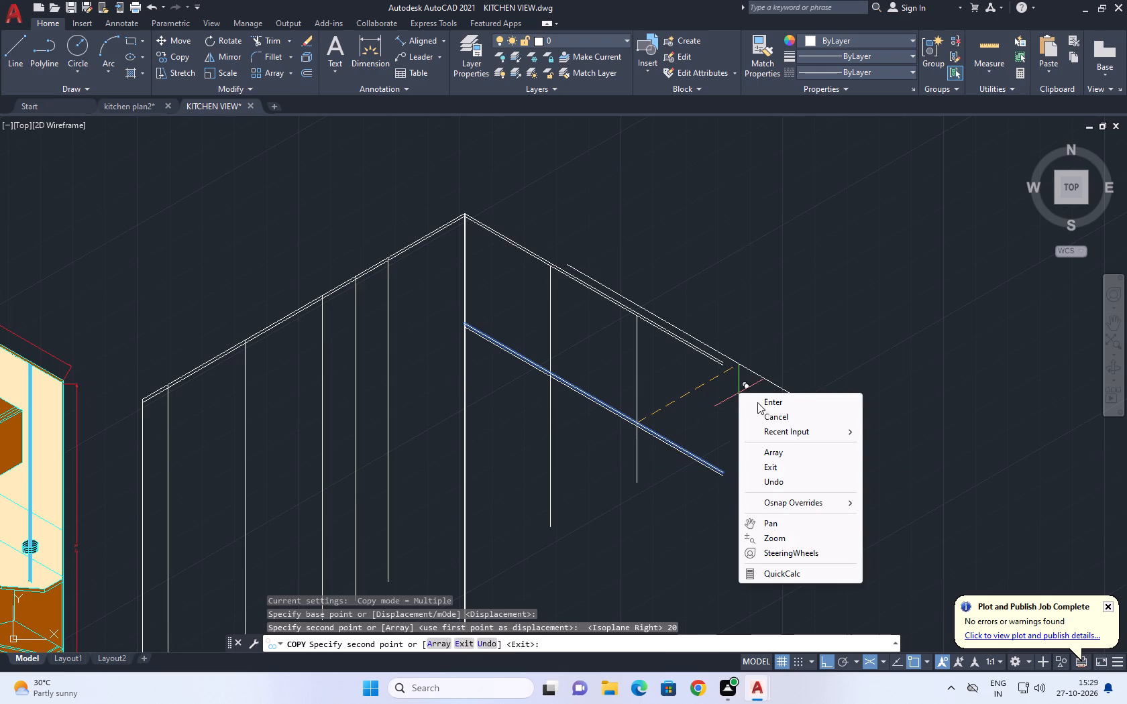
pyautogui.click(773, 423)
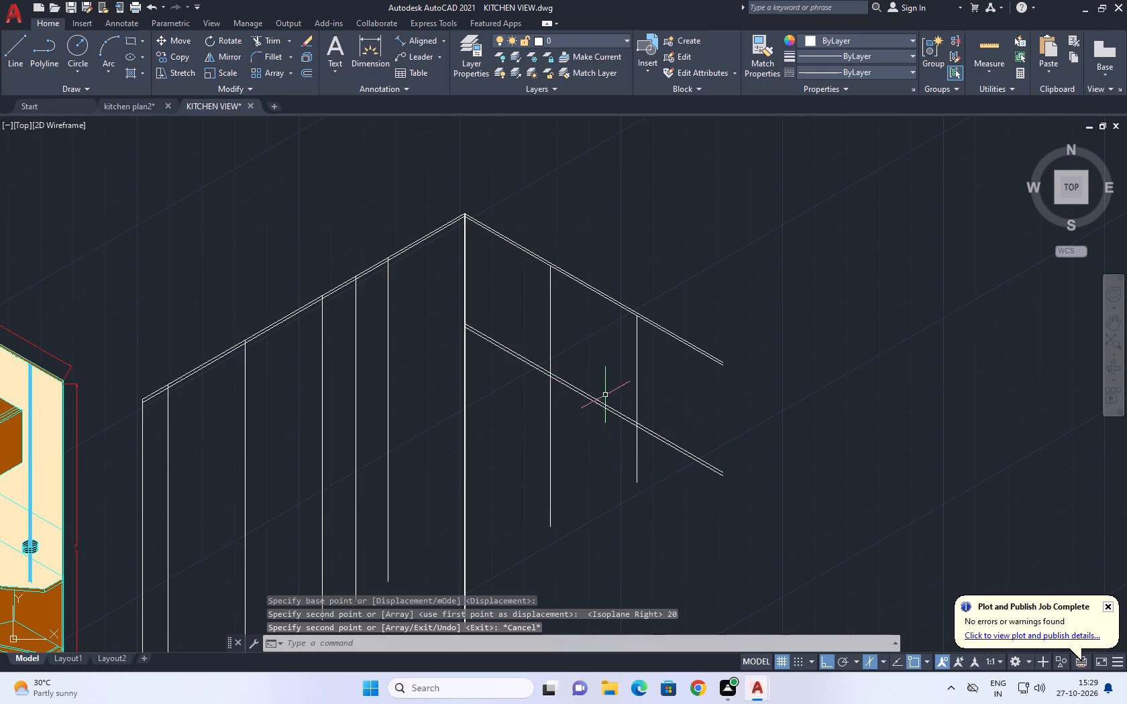
# Trim the two east-wall cabinet verticals where they extend below the lower pair of east-sloping edges.
pyautogui.click(268, 39)
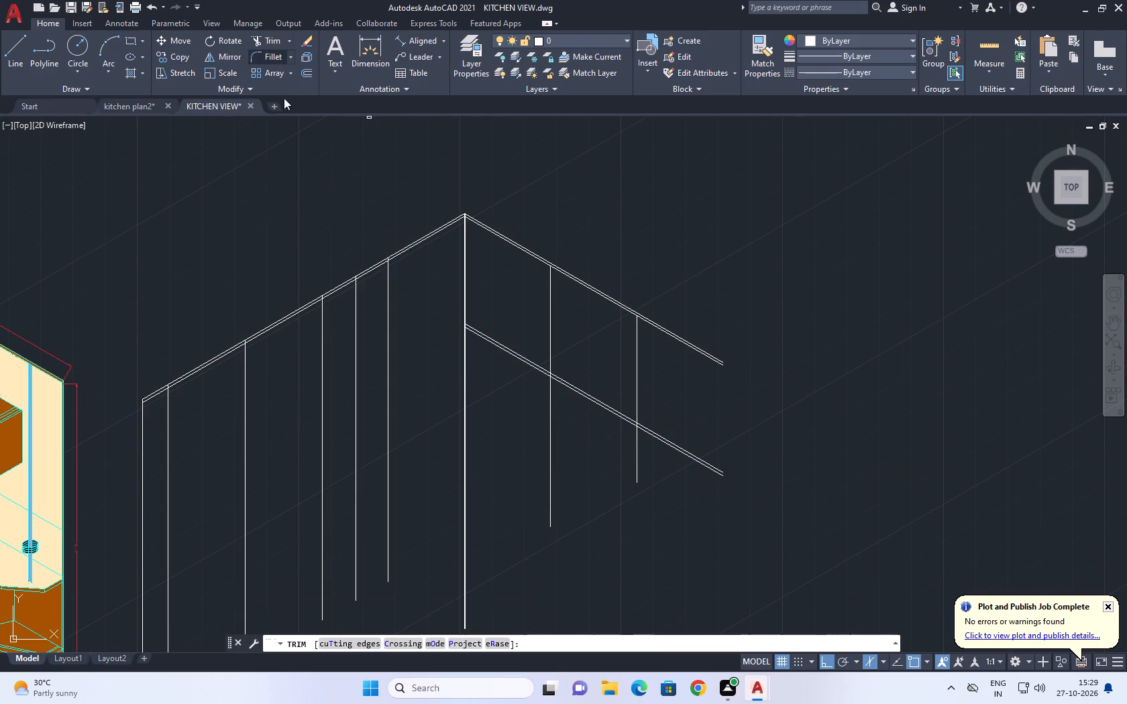
pyautogui.click(657, 459)
pyautogui.click(532, 396)
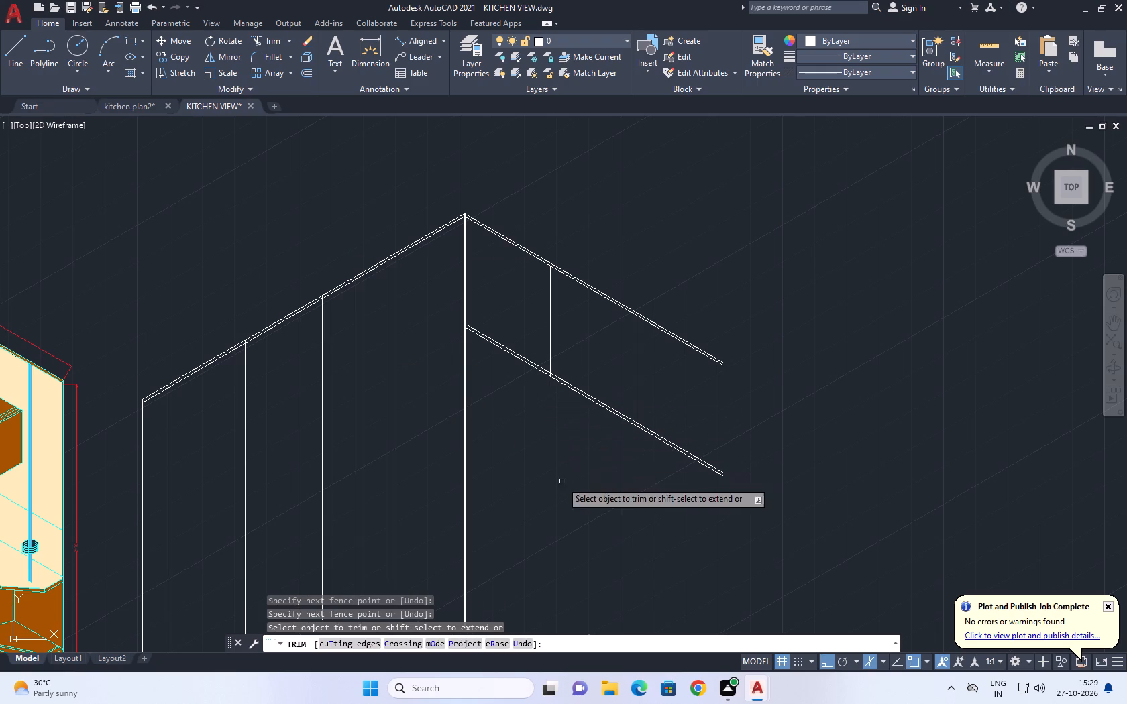
pyautogui.rightClick(598, 441)
pyautogui.click(639, 465)
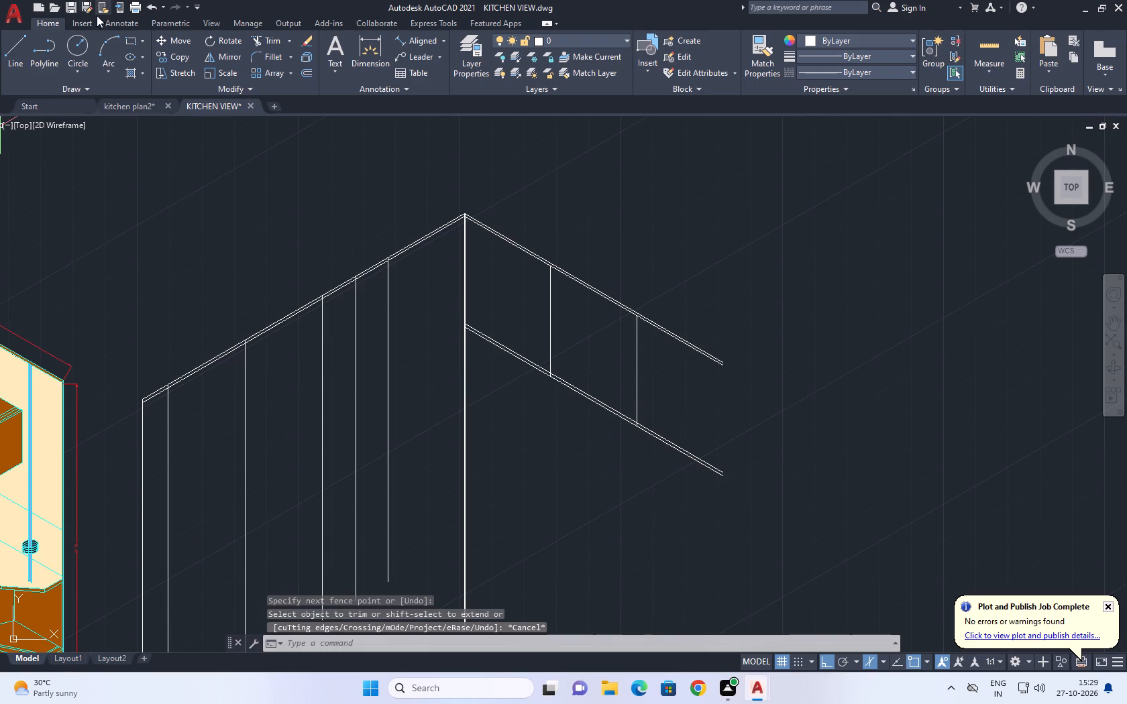
# Draw a vertical line about 2400 long downward from the east end of the upper east-sloping edge.
pyautogui.click(18, 40)
pyautogui.scroll(2, 727, 362)
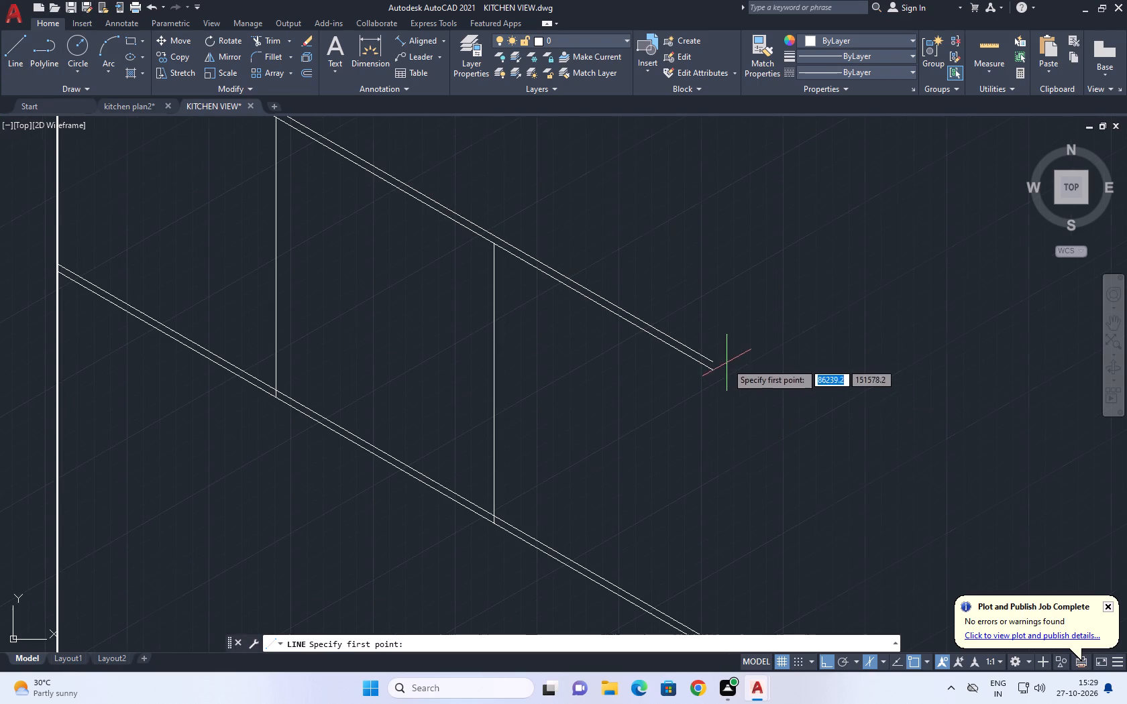
pyautogui.click(714, 359)
pyautogui.scroll(-4, 729, 314)
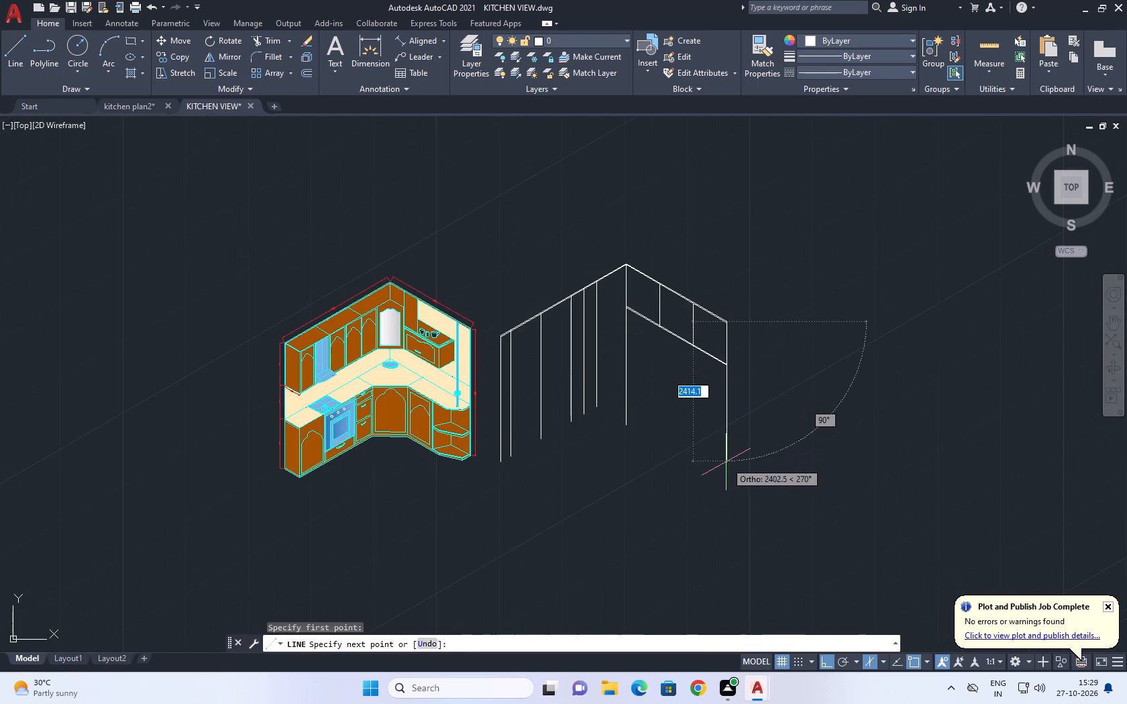
pyautogui.click(726, 462)
pyautogui.rightClick(790, 412)
pyautogui.click(841, 431)
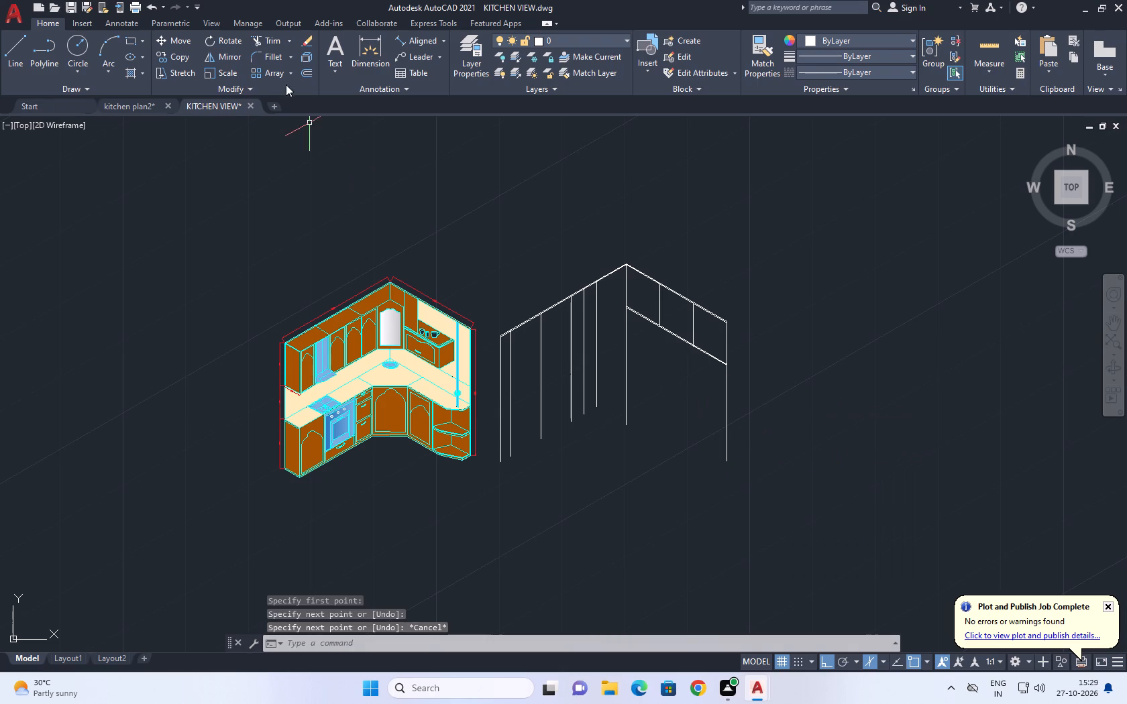
# Trim the new east-end vertical line below the lower east-sloping edge.
pyautogui.click(262, 38)
pyautogui.moveTo(754, 414); pyautogui.dragTo(747, 412)
pyautogui.click(680, 429)
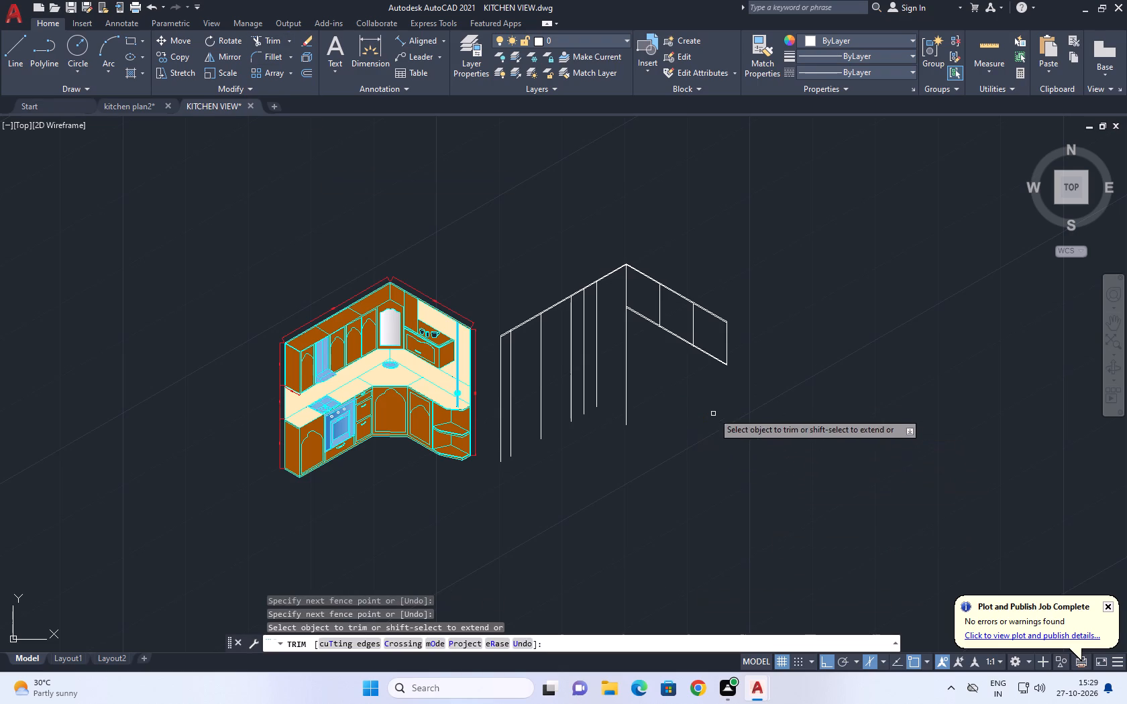
pyautogui.moveTo(635, 452); pyautogui.dragTo(625, 469, button='middle')
pyautogui.rightClick(666, 428)
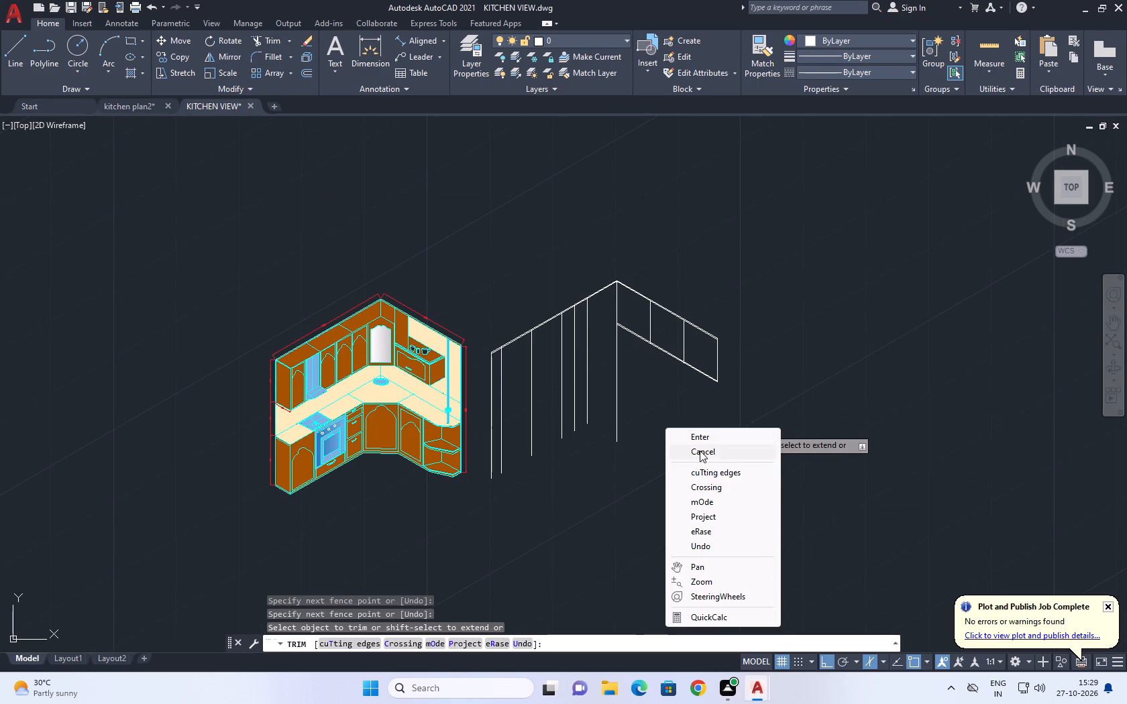
pyautogui.click(700, 451)
# Draw a line about 2670 long at 210° from the lower edge's corner point, running past the west wall's outermost vertical.
pyautogui.click(10, 44)
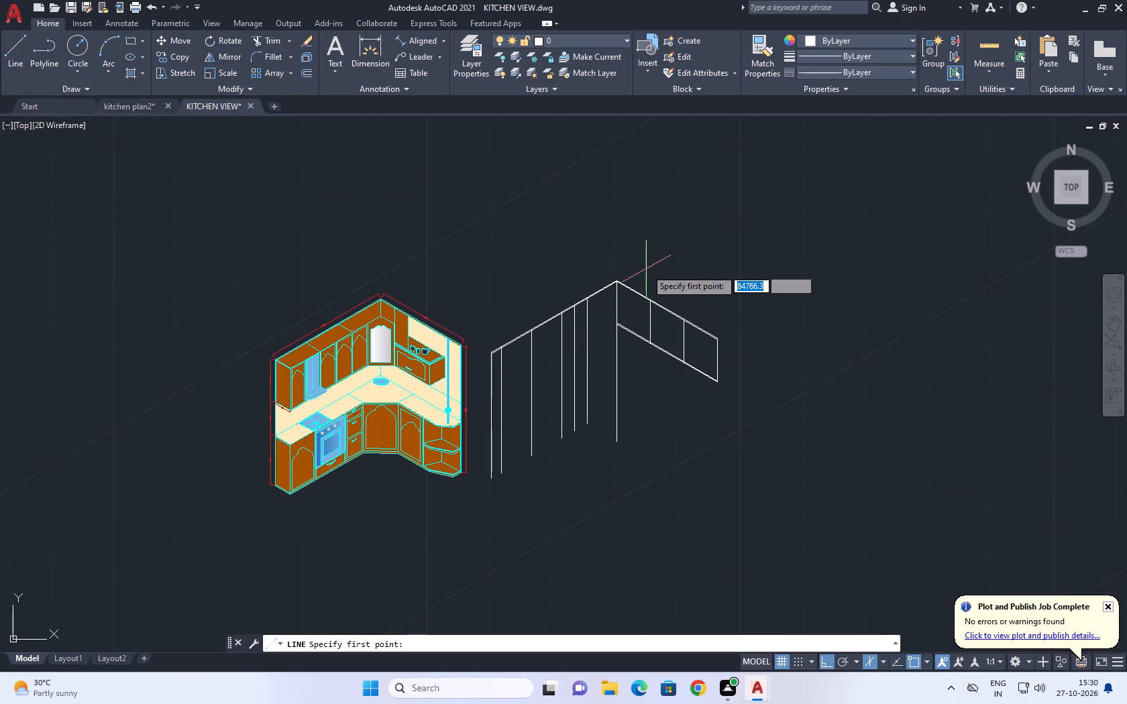
pyautogui.scroll(5, 612, 335)
pyautogui.scroll(5, 638, 284)
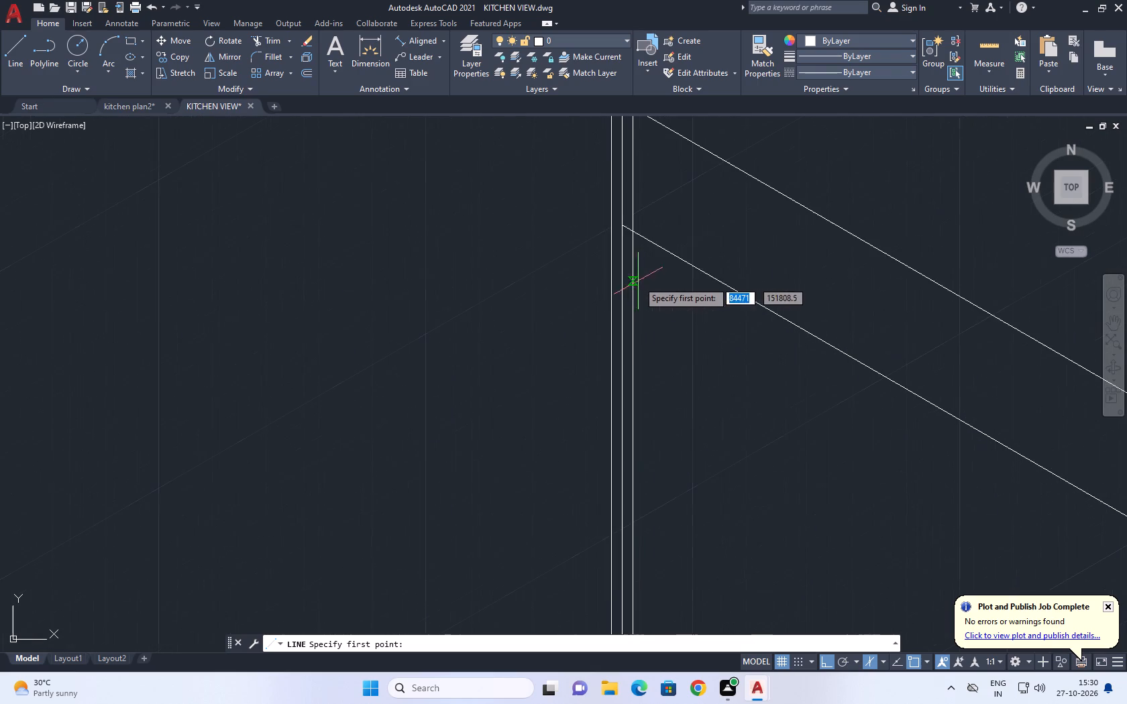
pyautogui.click(623, 222)
pyautogui.scroll(-5, 399, 352)
pyautogui.moveTo(338, 379); pyautogui.dragTo(651, 251, button='middle')
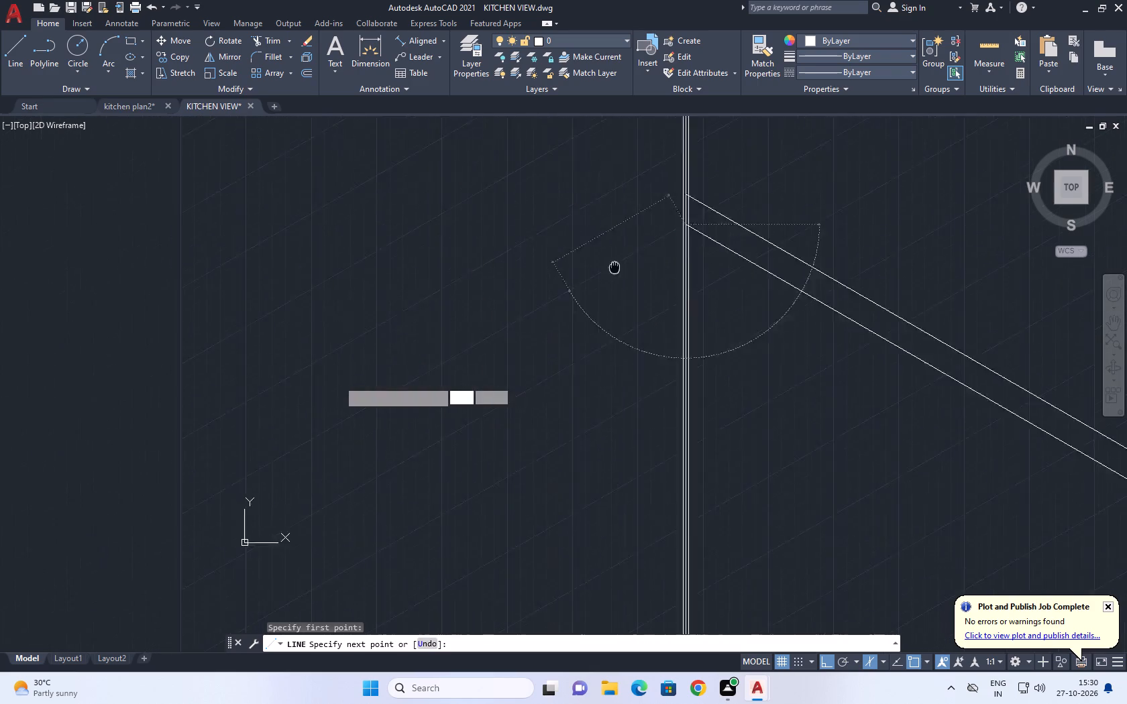
pyautogui.moveTo(651, 251); pyautogui.dragTo(696, 238, button='middle')
pyautogui.scroll(-6, 700, 237)
pyautogui.scroll(-5, 572, 306)
pyautogui.scroll(2, 455, 378)
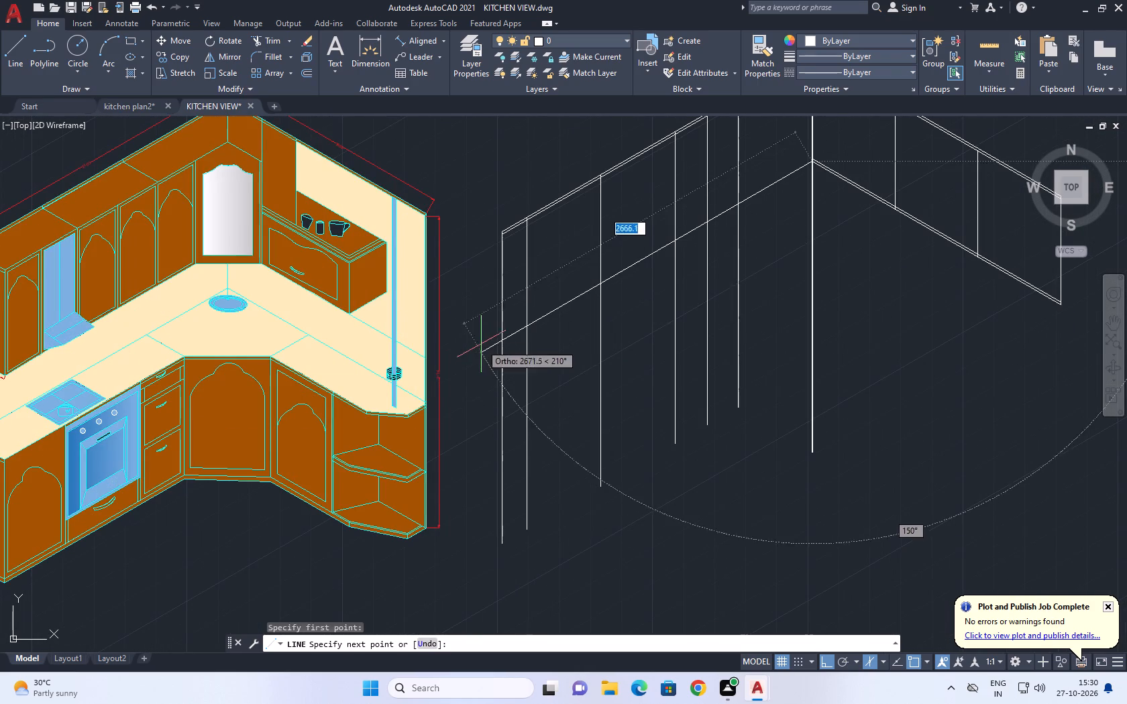
pyautogui.click(482, 346)
pyautogui.rightClick(482, 342)
pyautogui.click(505, 360)
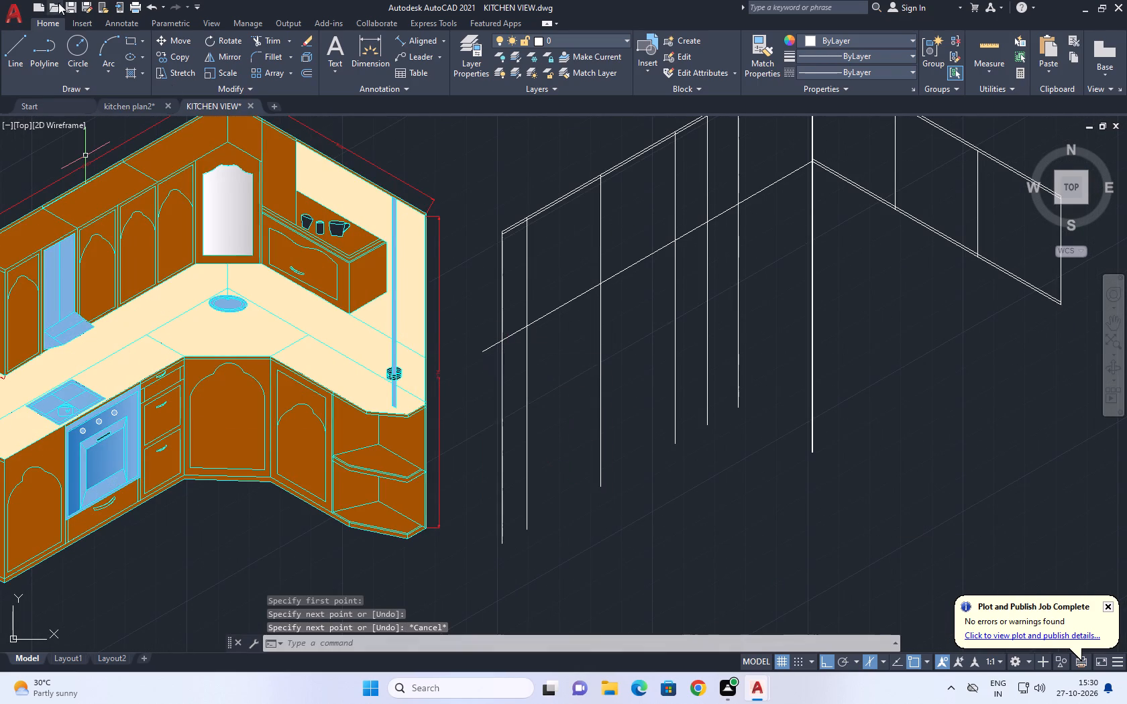
# Trim the overhang of the new west-sloping line beyond the outermost west vertical.
pyautogui.click(276, 38)
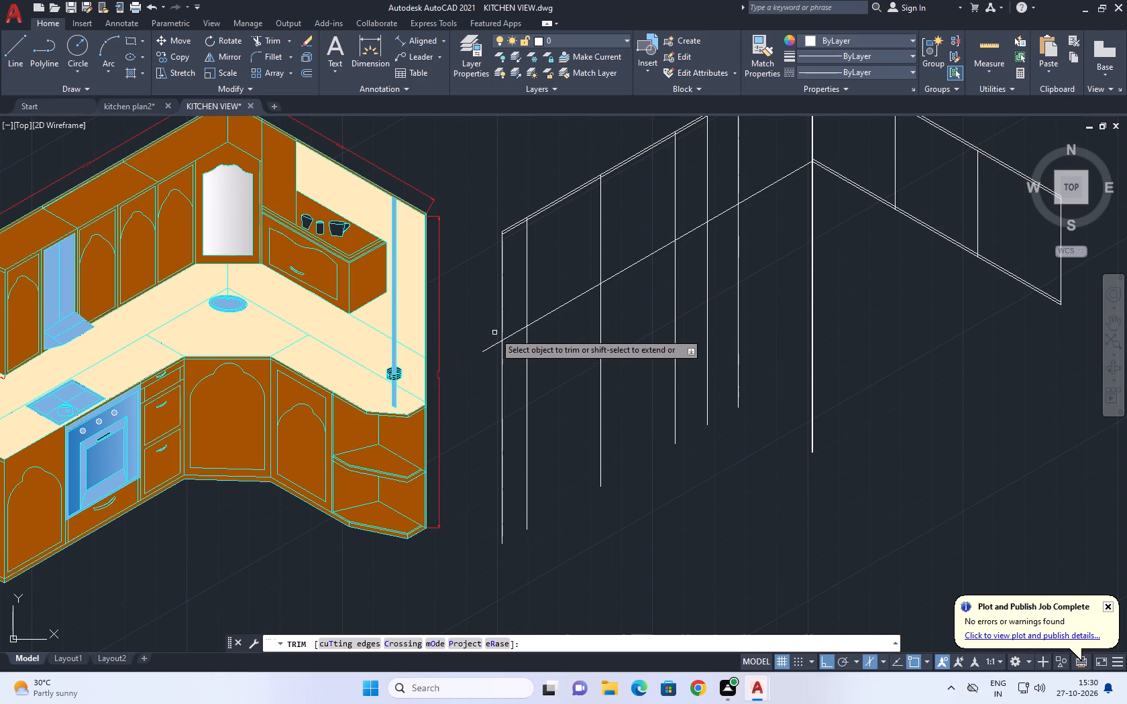
pyautogui.click(494, 320)
pyautogui.click(488, 351)
# Trim the five inner west-wall cabinet verticals below the new lower west-sloping line, keeping the outermost vertical.
pyautogui.scroll(1, 534, 364)
pyautogui.moveTo(484, 412); pyautogui.dragTo(366, 525, button='middle')
pyautogui.scroll(-2, 570, 508)
pyautogui.moveTo(666, 455); pyautogui.dragTo(651, 370, button='middle')
pyautogui.click(659, 353)
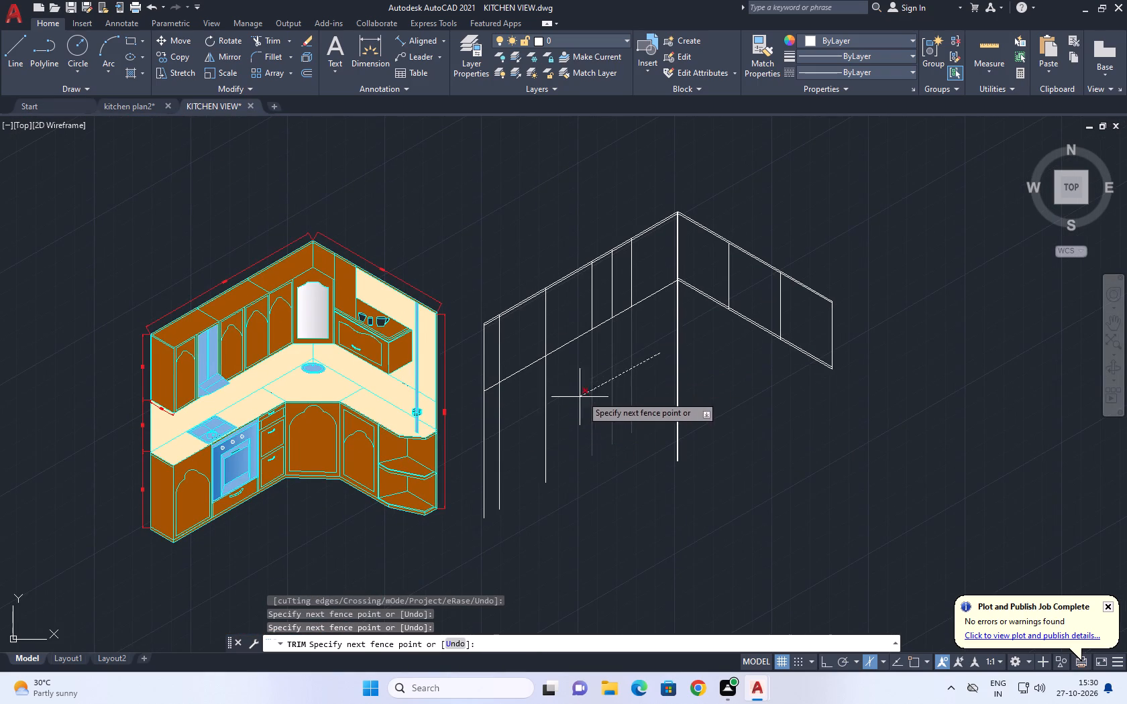
pyautogui.click(645, 341)
pyautogui.click(644, 341)
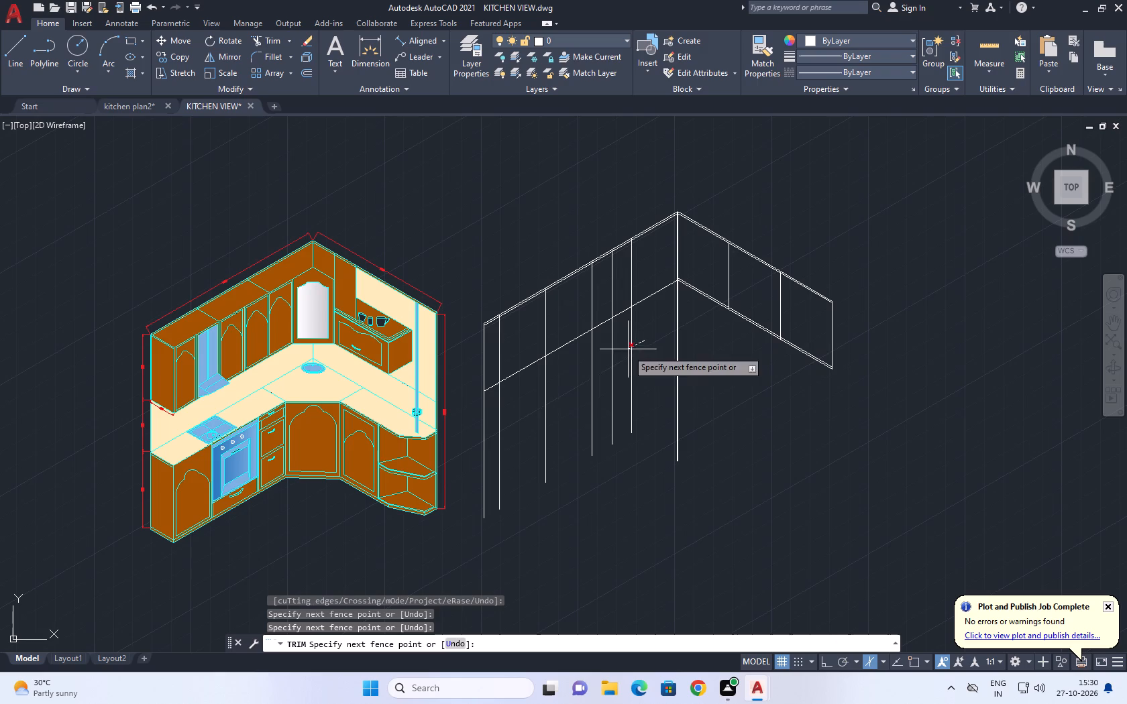
pyautogui.click(490, 426)
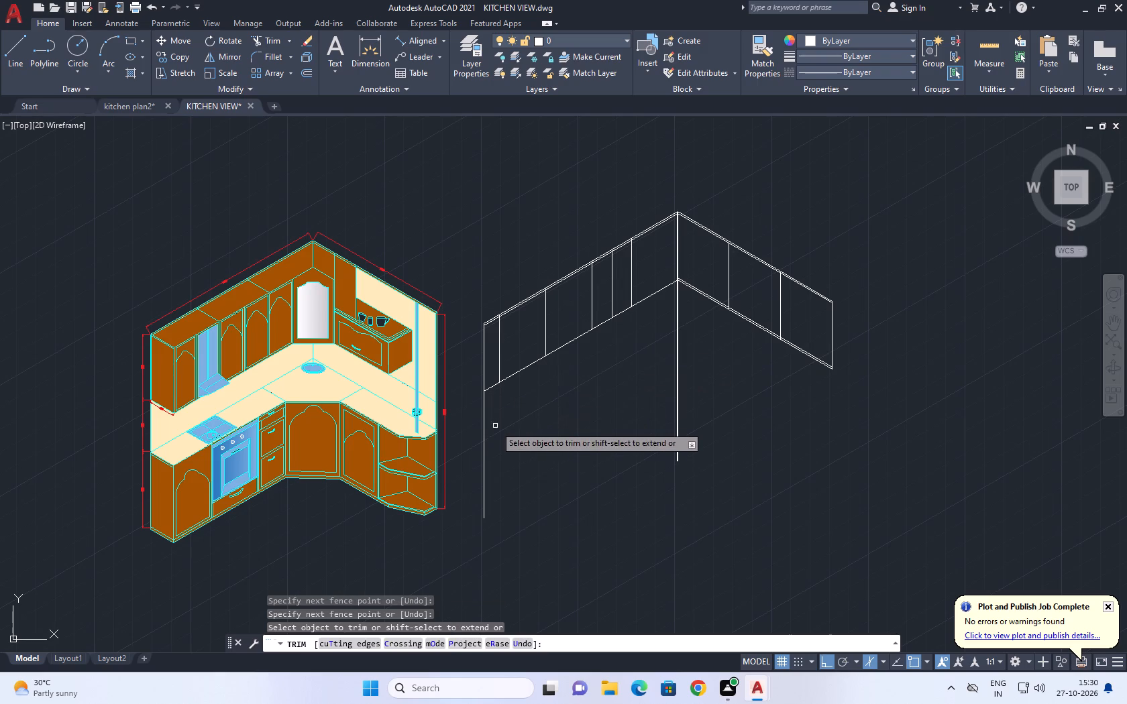
pyautogui.rightClick(509, 405)
pyautogui.click(547, 426)
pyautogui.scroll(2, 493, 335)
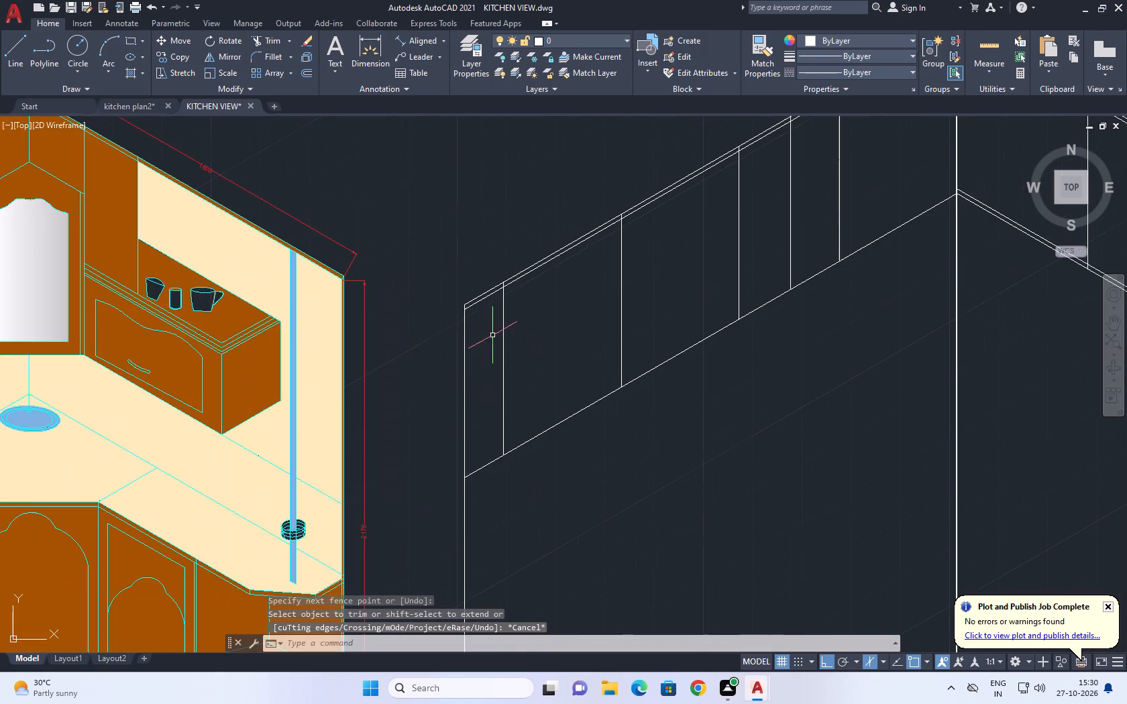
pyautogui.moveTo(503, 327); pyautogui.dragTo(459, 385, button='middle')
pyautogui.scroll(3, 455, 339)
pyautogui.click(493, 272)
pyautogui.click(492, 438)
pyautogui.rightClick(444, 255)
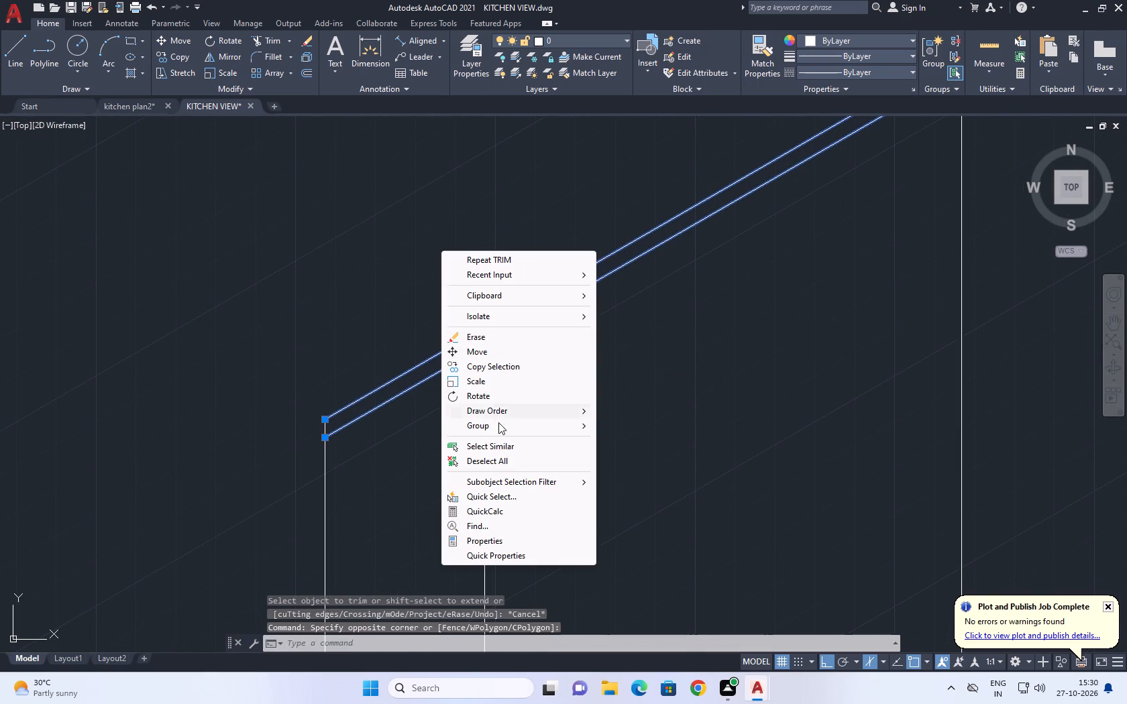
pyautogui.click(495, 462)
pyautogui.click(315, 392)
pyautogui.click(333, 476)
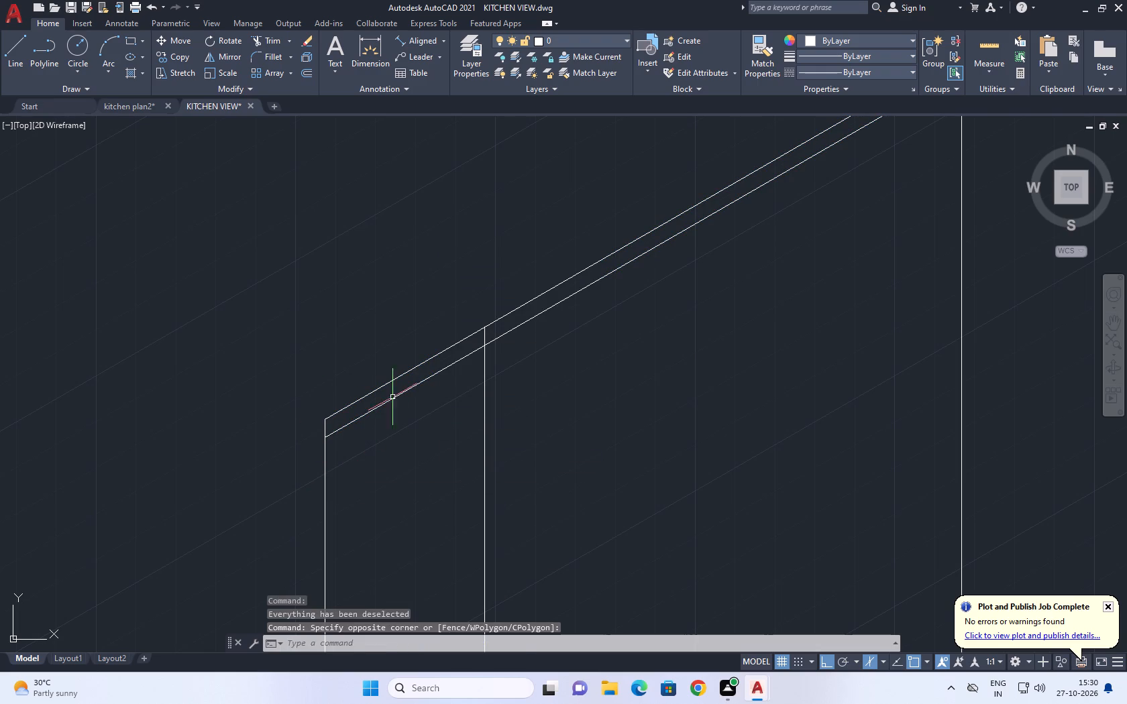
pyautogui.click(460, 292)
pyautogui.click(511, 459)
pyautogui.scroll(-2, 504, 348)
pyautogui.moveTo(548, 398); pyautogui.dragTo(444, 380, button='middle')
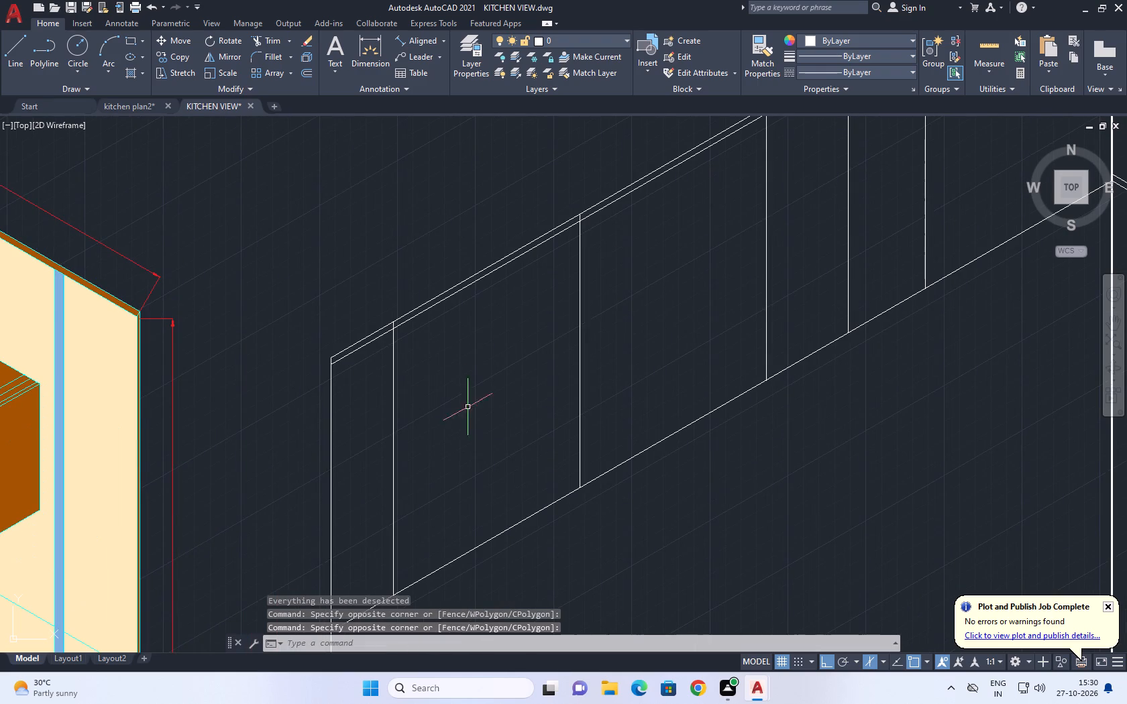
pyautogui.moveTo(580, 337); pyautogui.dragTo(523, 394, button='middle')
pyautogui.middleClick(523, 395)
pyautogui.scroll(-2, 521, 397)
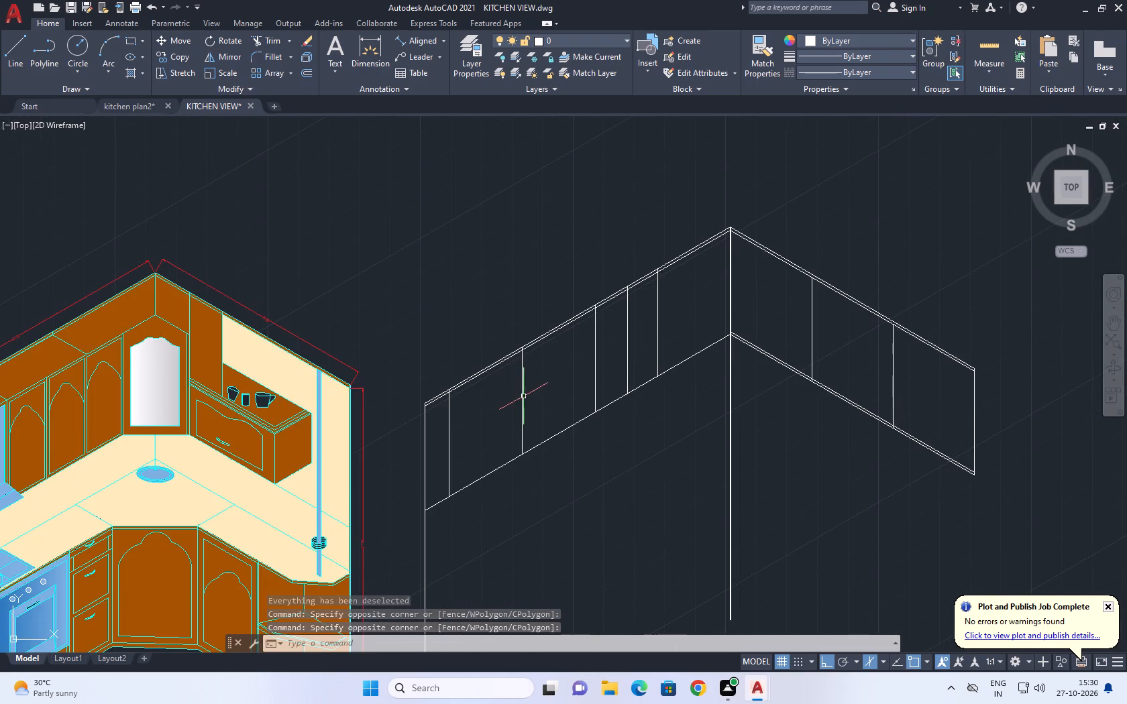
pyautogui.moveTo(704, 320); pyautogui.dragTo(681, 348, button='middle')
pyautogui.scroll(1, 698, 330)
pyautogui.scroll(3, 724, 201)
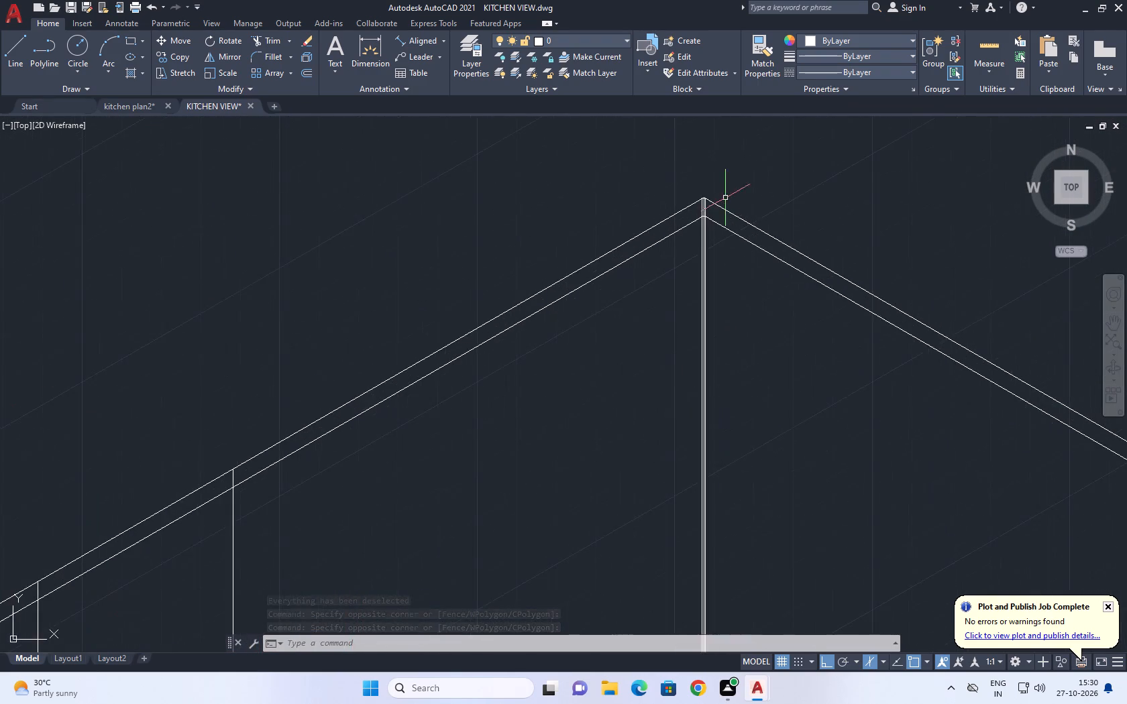
# Erase the closely spaced vertical lines on both sides of the central corner line, keeping the corner line itself.
pyautogui.scroll(2, 713, 178)
pyautogui.scroll(2, 673, 217)
pyautogui.moveTo(697, 320); pyautogui.dragTo(494, 204, button='middle')
pyautogui.scroll(1, 535, 231)
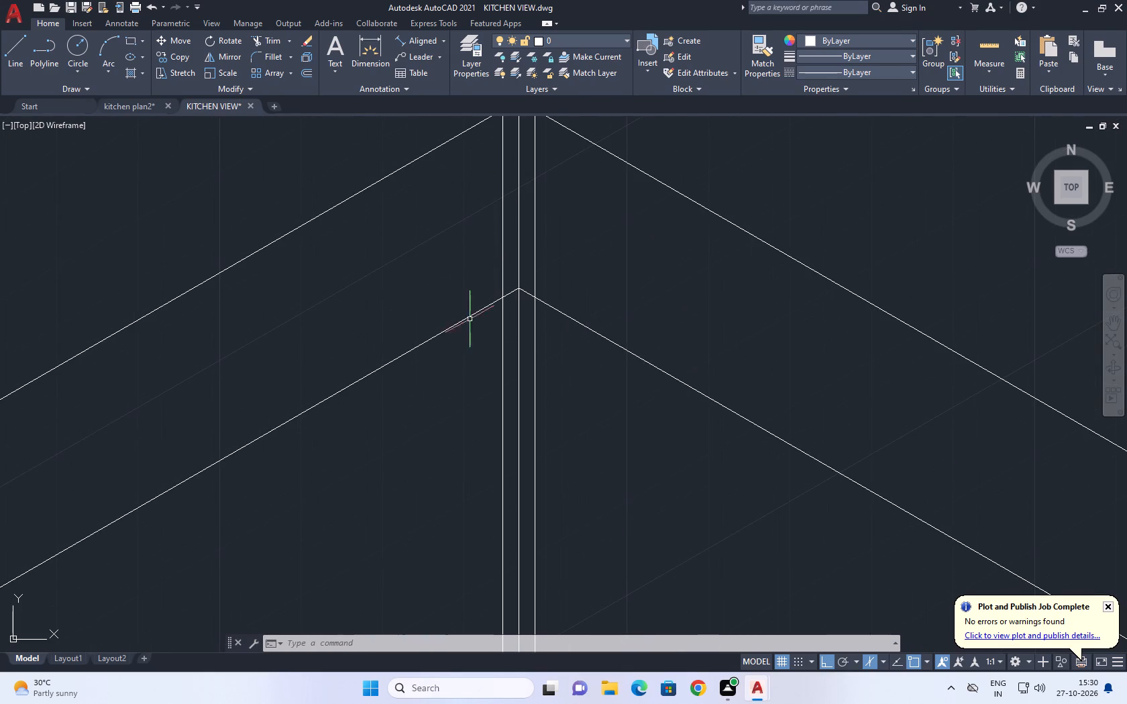
pyautogui.moveTo(492, 288); pyautogui.dragTo(497, 297, button='middle')
pyautogui.scroll(-5, 505, 312)
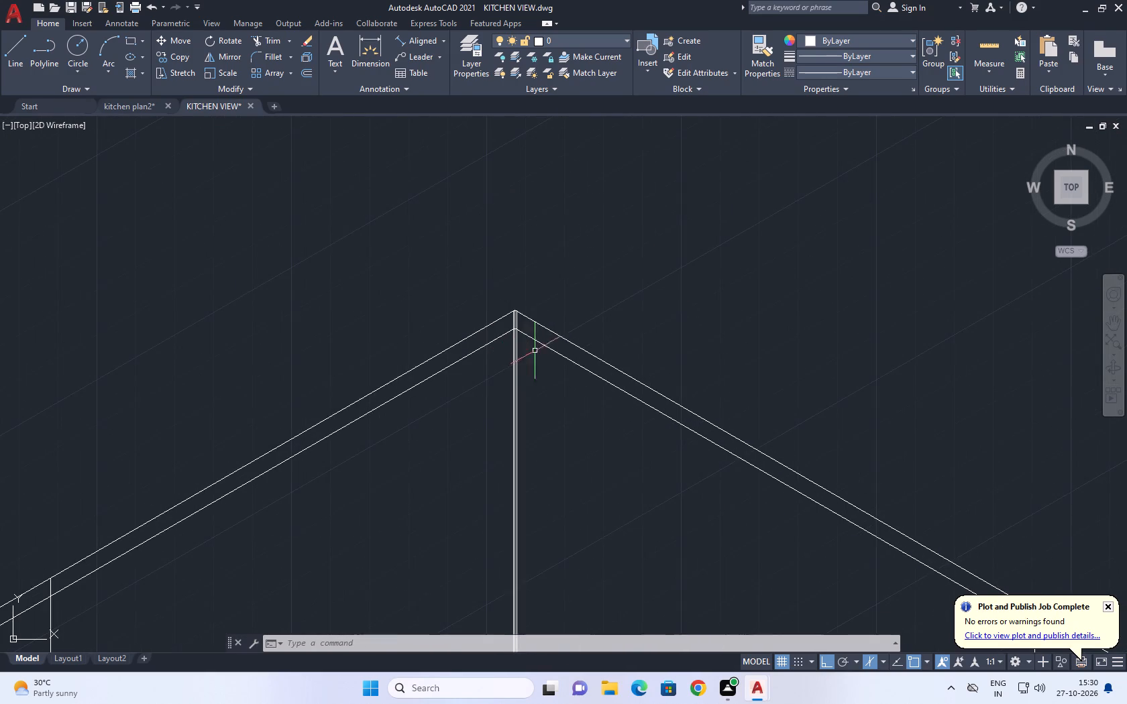
pyautogui.scroll(-2, 542, 349)
pyautogui.moveTo(589, 490); pyautogui.dragTo(574, 209, button='middle')
pyautogui.scroll(-1, 649, 433)
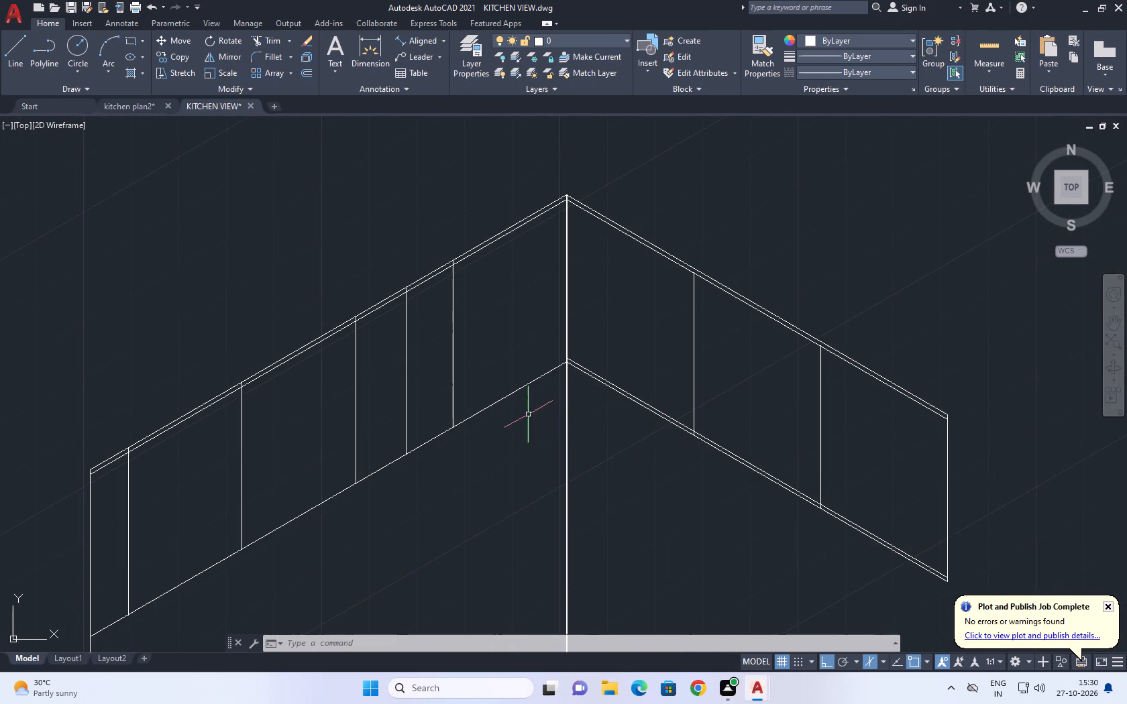
pyautogui.scroll(2, 549, 260)
pyautogui.scroll(1, 616, 367)
pyautogui.moveTo(566, 490); pyautogui.dragTo(605, 296, button='middle')
pyautogui.scroll(5, 614, 394)
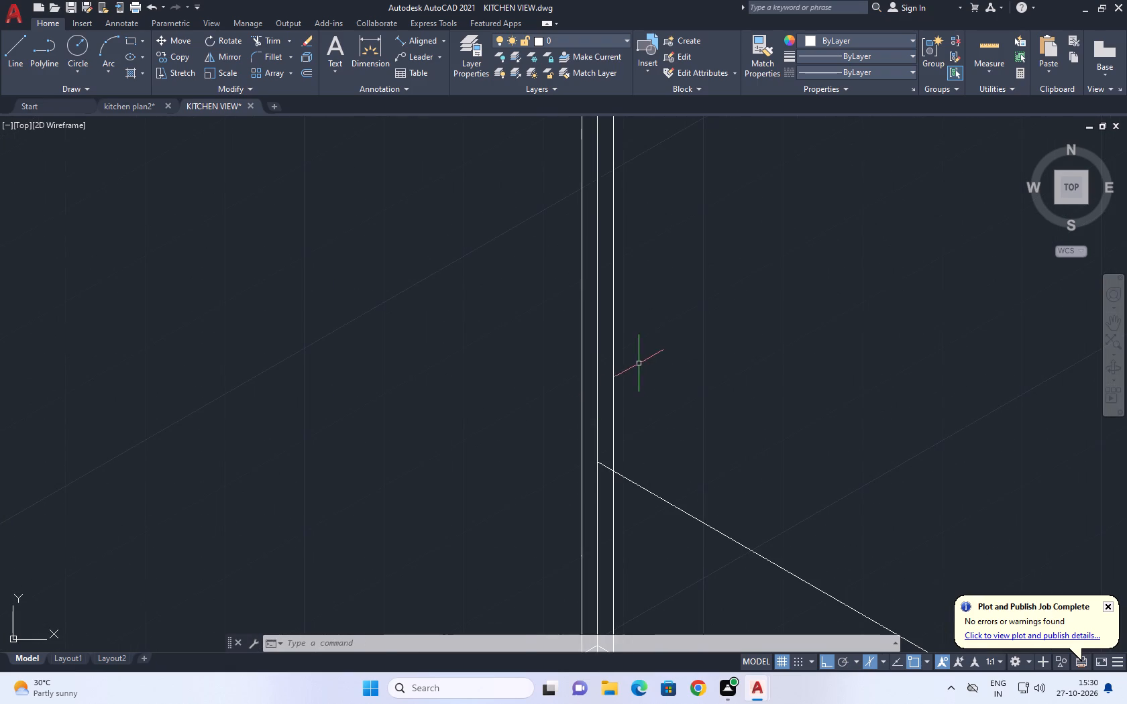
pyautogui.click(642, 363)
pyautogui.click(608, 333)
pyautogui.click(584, 353)
pyautogui.moveTo(531, 328); pyautogui.dragTo(535, 335)
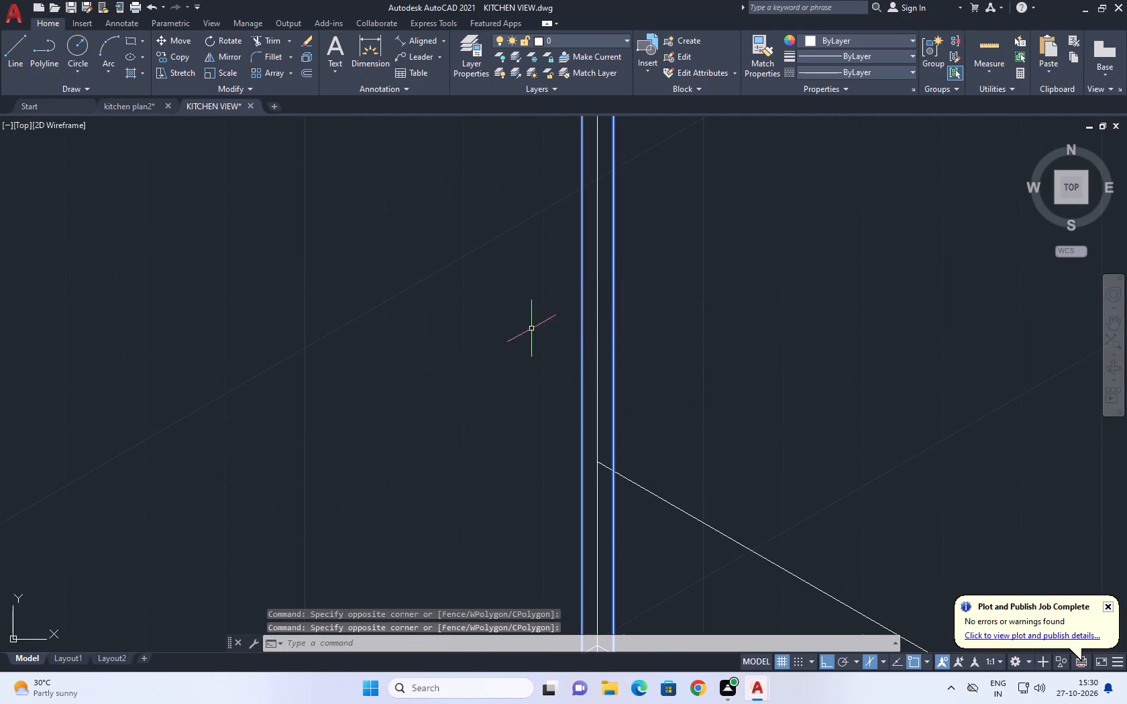
pyautogui.moveTo(535, 335); pyautogui.dragTo(536, 336)
pyautogui.press('Delete')
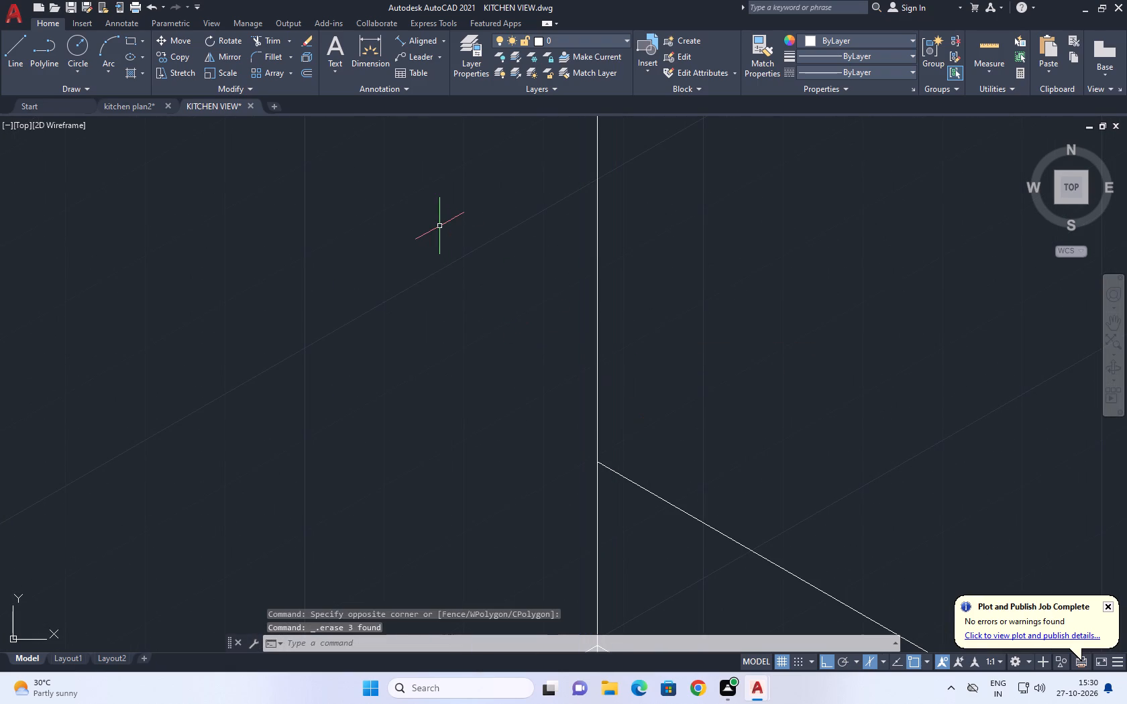
# Copy the central corner vertical along the west wall direction at 210°, placing copies at 5 and 20.
pyautogui.scroll(-7, 523, 318)
pyautogui.moveTo(582, 270); pyautogui.dragTo(609, 322, button='middle')
pyautogui.moveTo(667, 265); pyautogui.dragTo(651, 261)
pyautogui.click(605, 248)
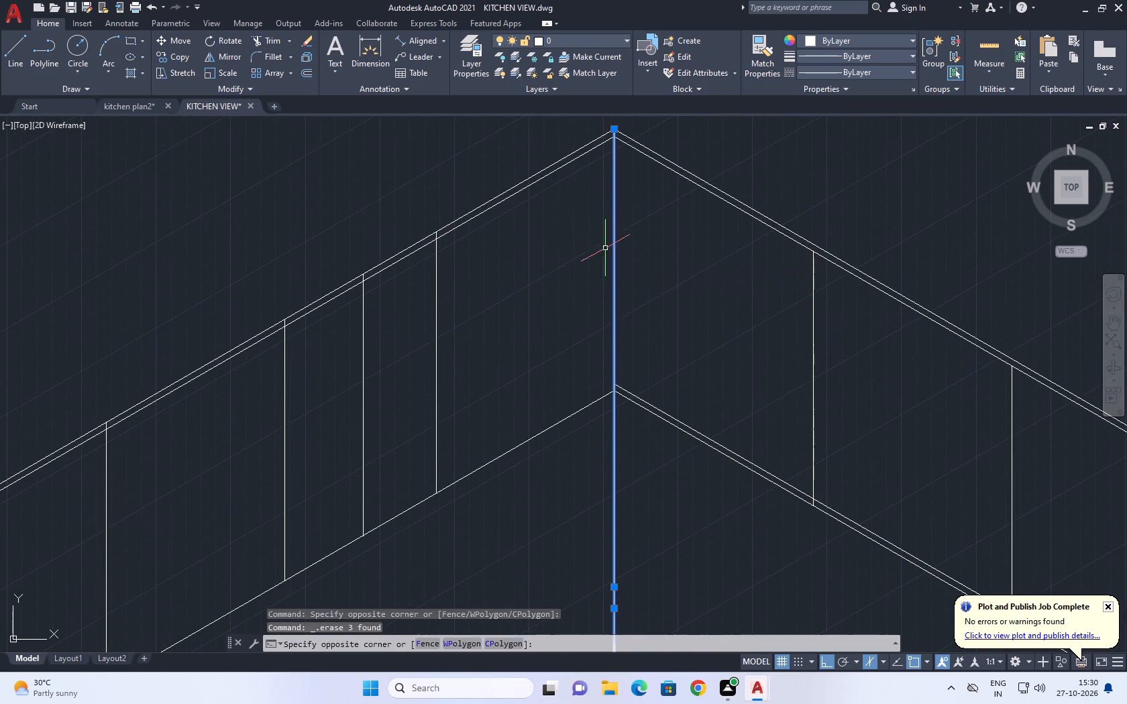
pyautogui.moveTo(631, 328); pyautogui.dragTo(648, 347, button='middle')
pyautogui.write('CO')
pyautogui.press('space')
pyautogui.click(658, 288)
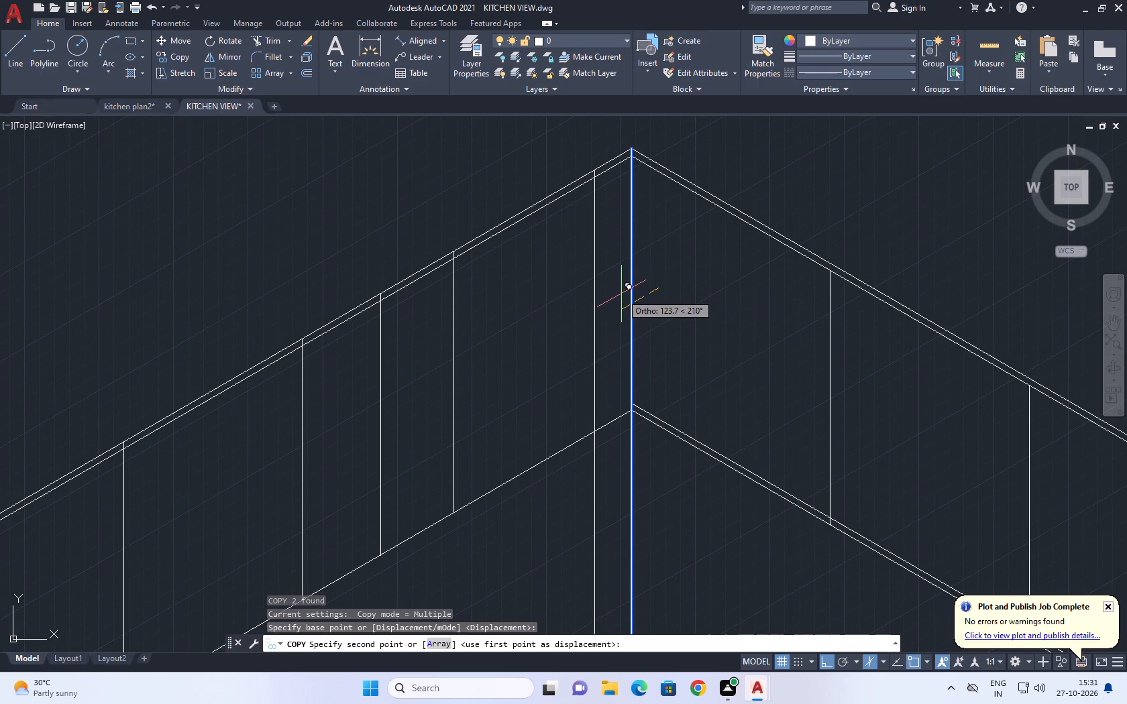
pyautogui.press('5')
pyautogui.press('Return')
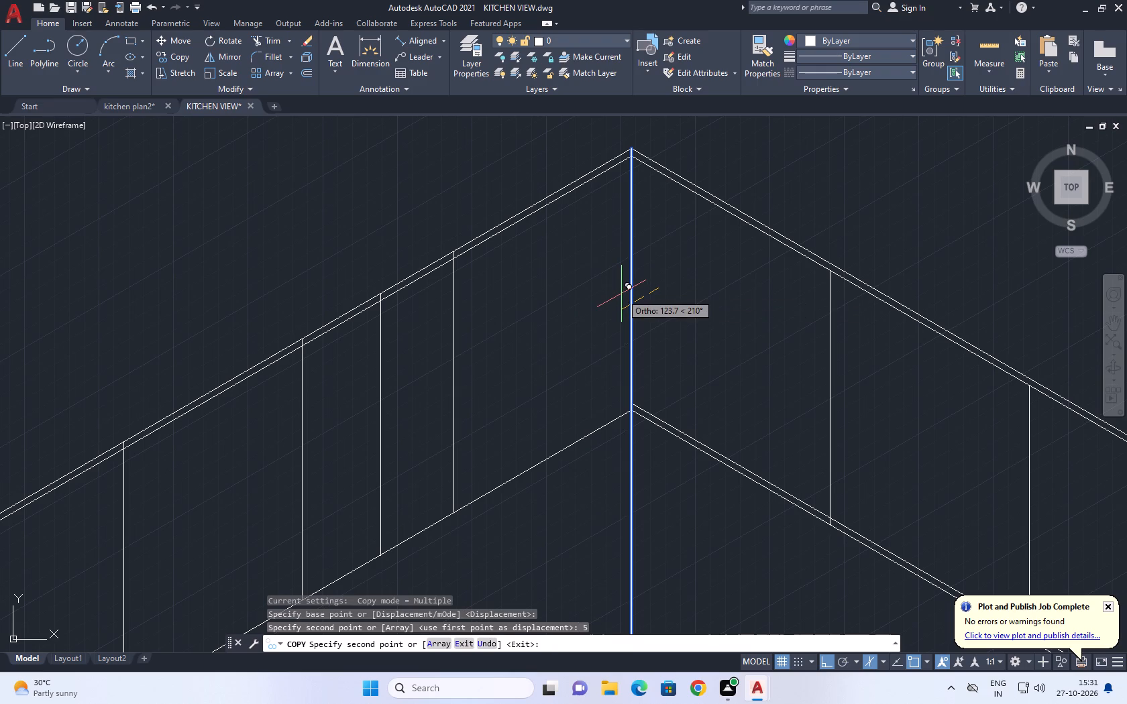
pyautogui.write('20')
pyautogui.press('Return')
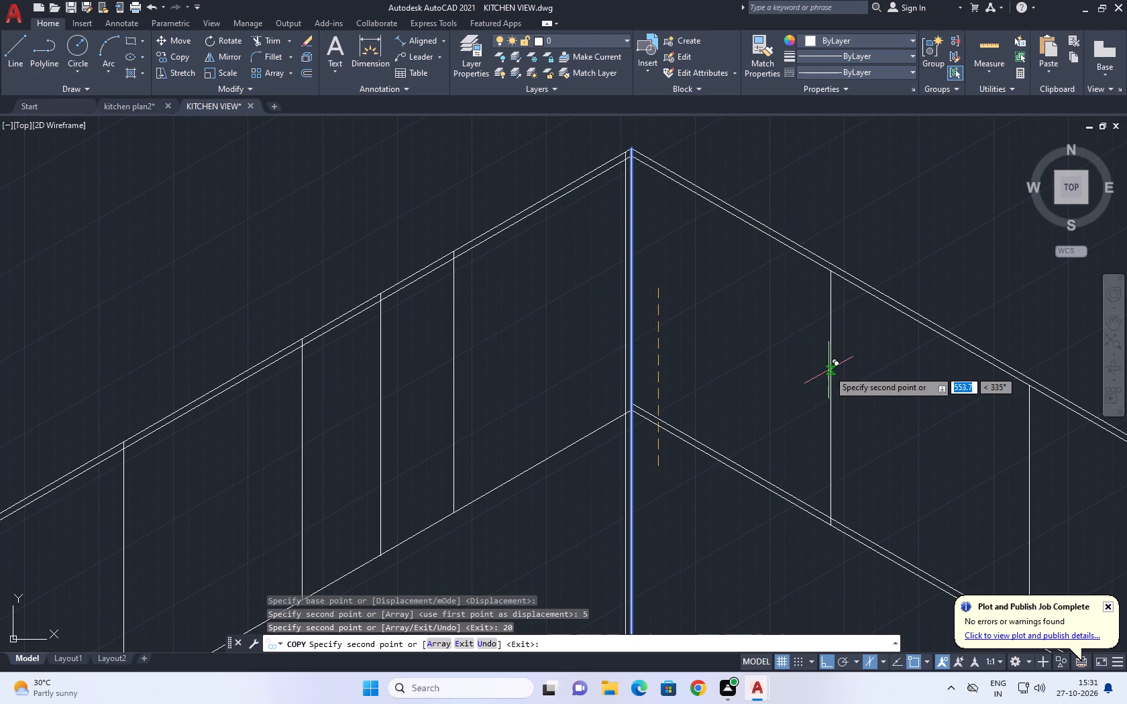
pyautogui.press('Escape')
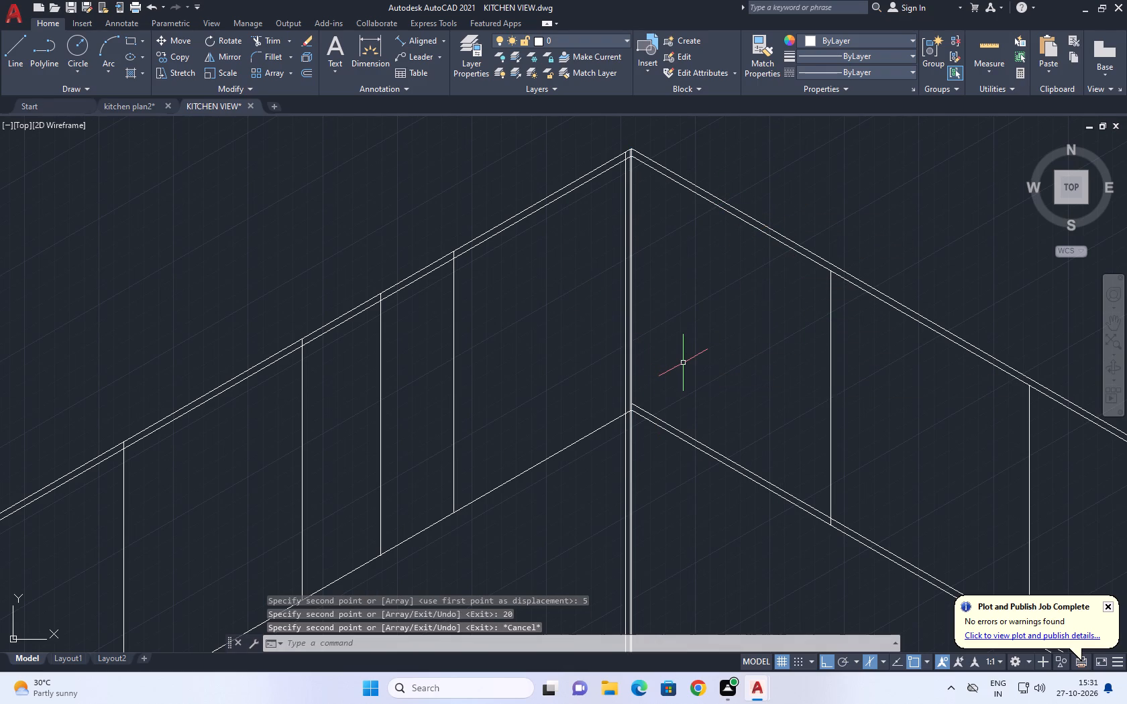
# Erase the copied vertical line lying closest to the central corner line on its west side.
pyautogui.scroll(3, 608, 416)
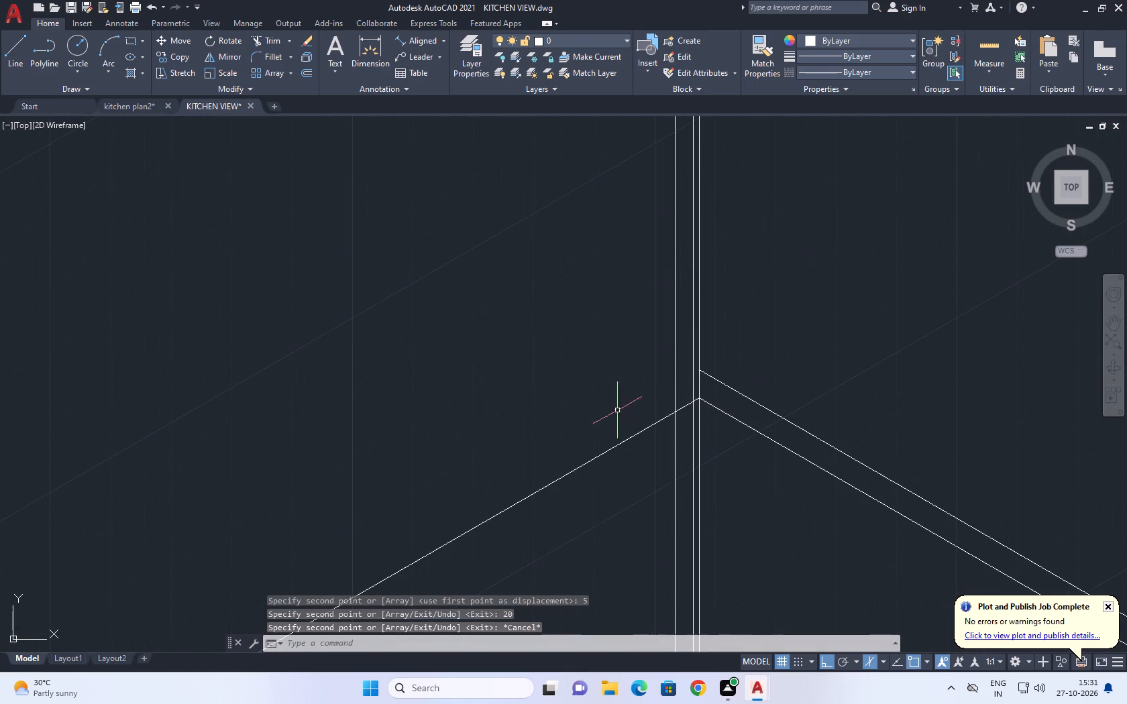
pyautogui.scroll(2, 692, 368)
pyautogui.click(691, 367)
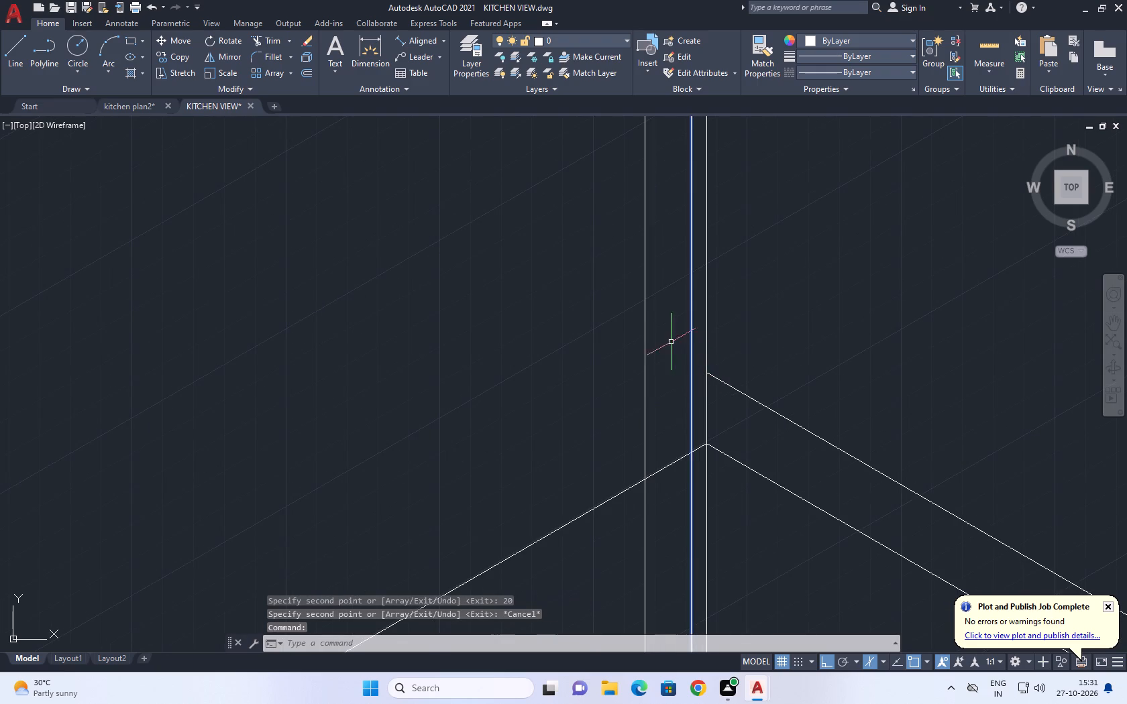
pyautogui.rightClick(657, 320)
pyautogui.click(693, 406)
# Copy the lower west-sloping edge up from its corner endpoint to the corner point of the upper line of the east wall's lower pair.
pyautogui.scroll(-6, 739, 345)
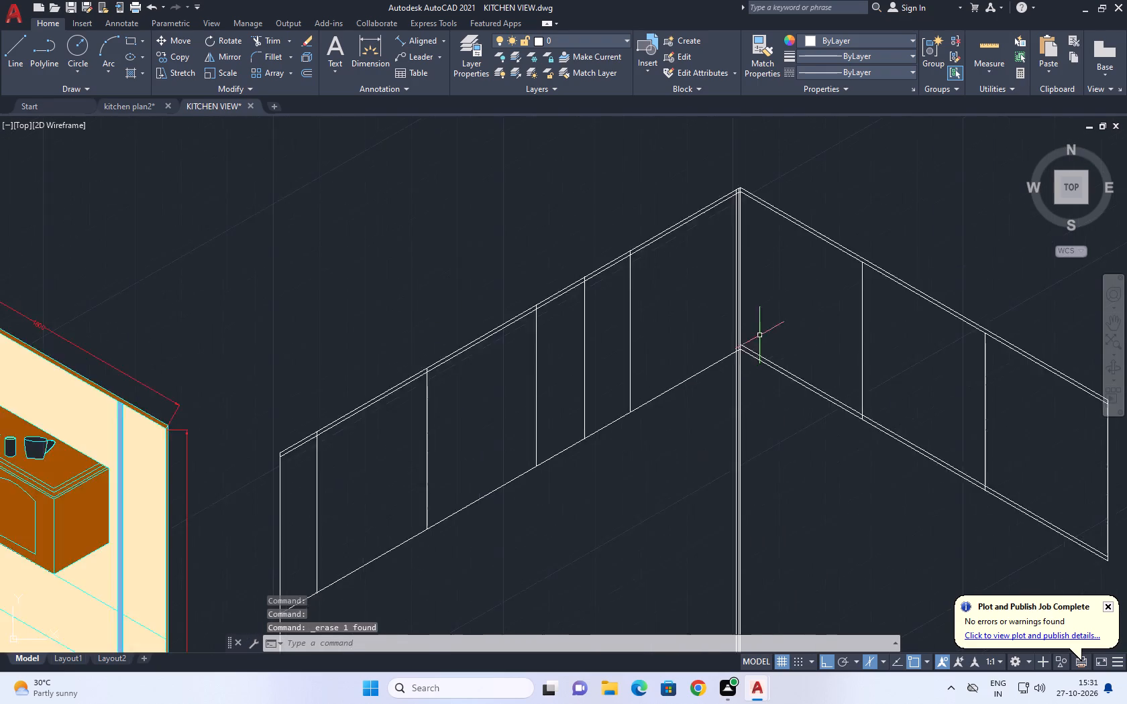
pyautogui.scroll(-4, 759, 335)
pyautogui.scroll(4, 733, 344)
pyautogui.click(802, 332)
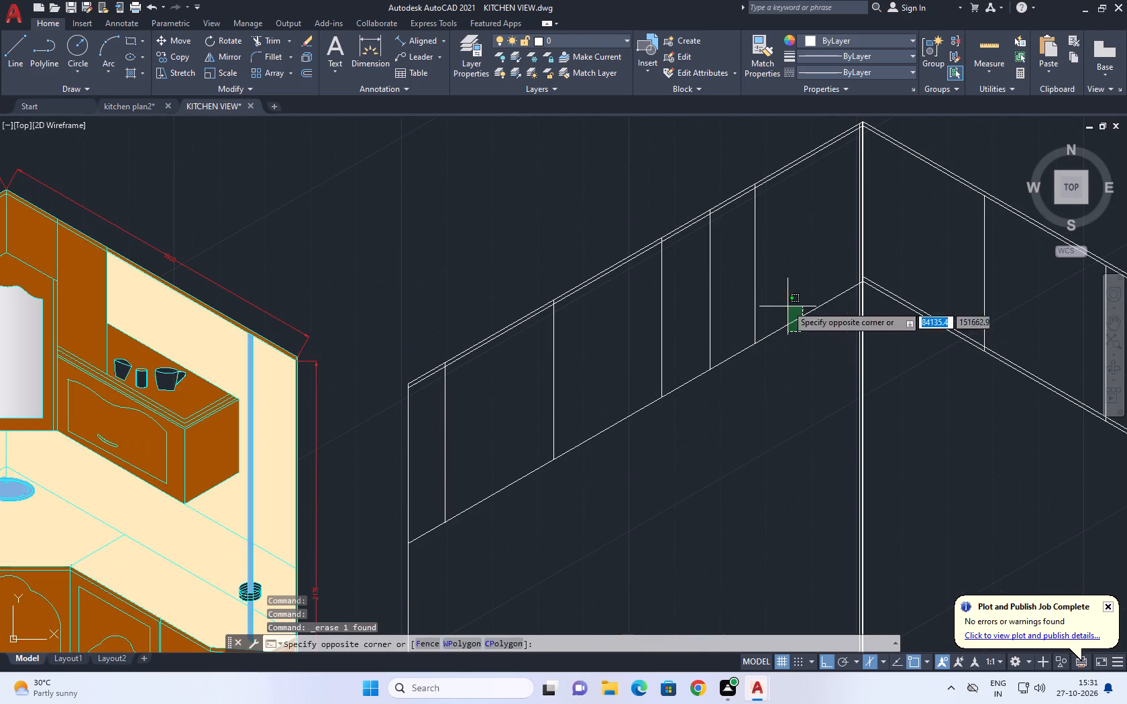
pyautogui.click(784, 301)
pyautogui.click(179, 58)
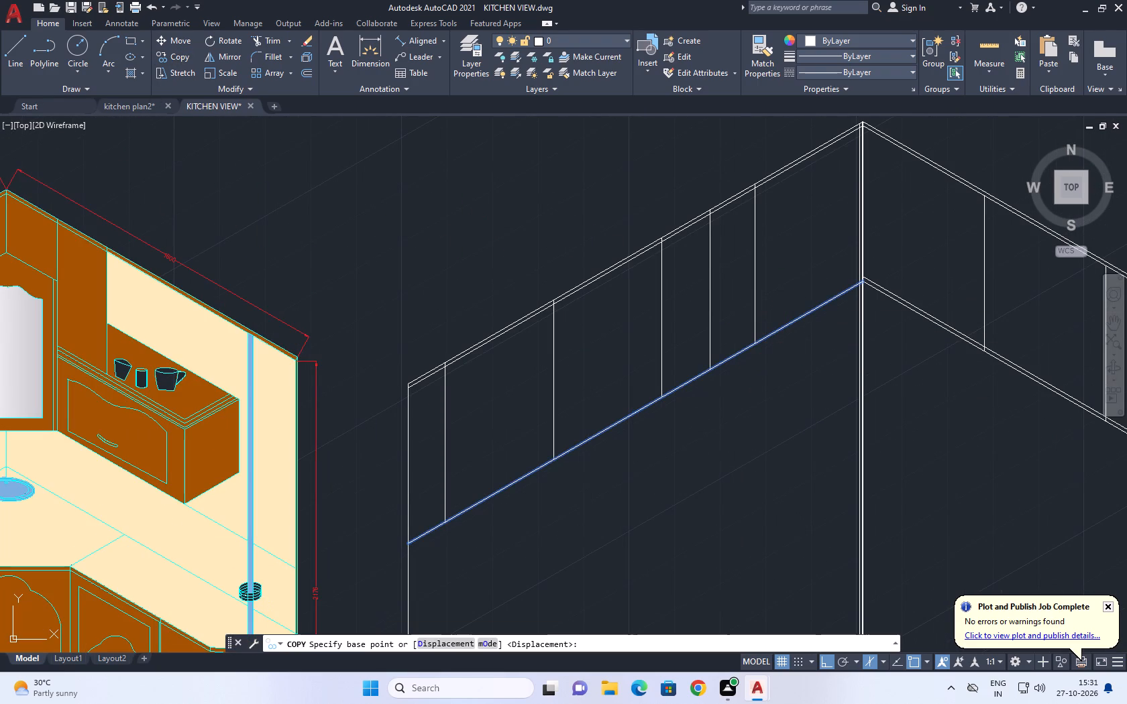
pyautogui.scroll(3, 883, 278)
pyautogui.scroll(3, 805, 286)
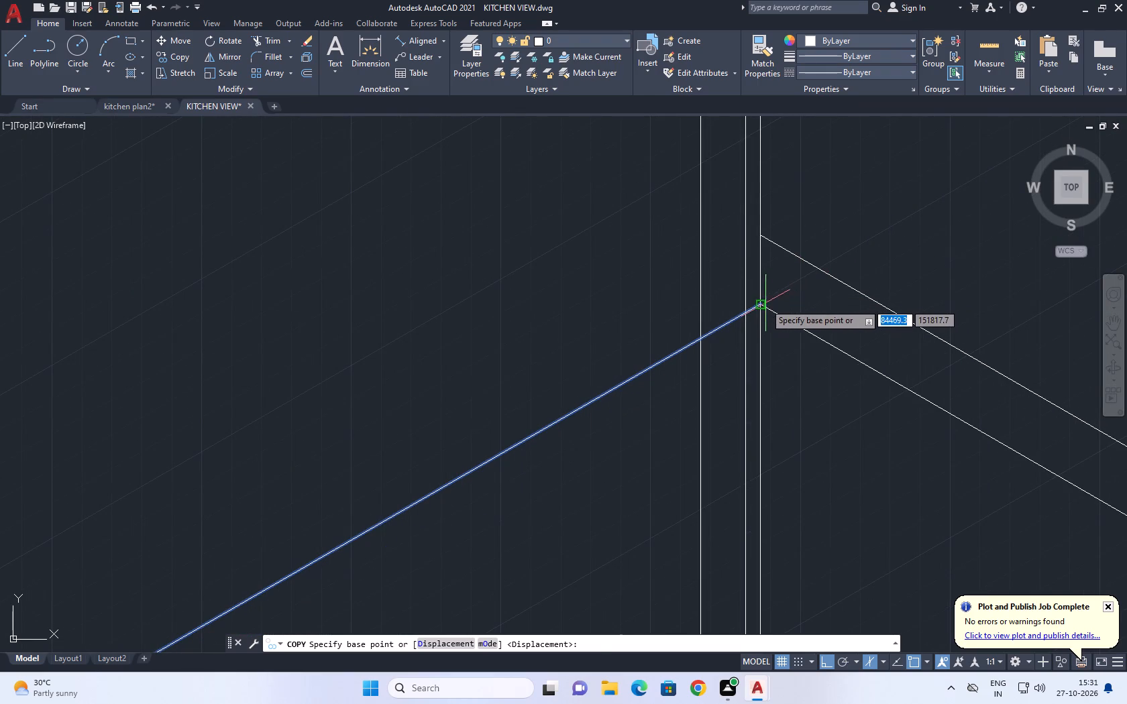
pyautogui.click(763, 303)
pyautogui.click(759, 233)
pyautogui.rightClick(521, 223)
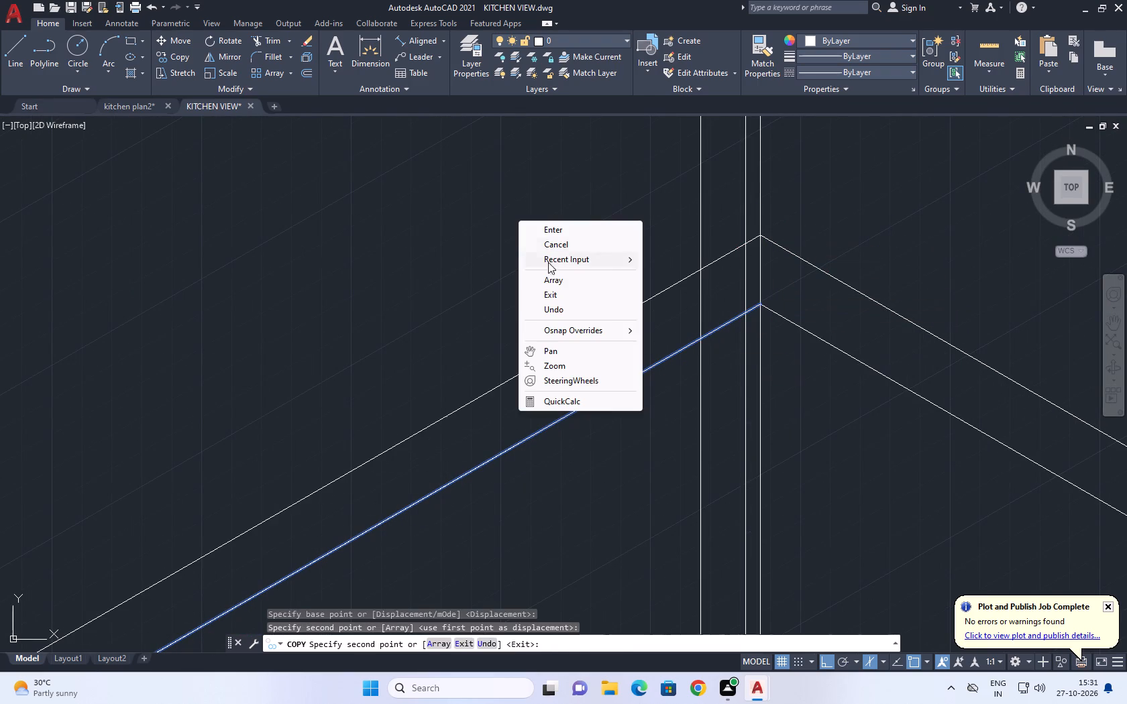
pyautogui.moveTo(583, 245); pyautogui.dragTo(584, 253)
pyautogui.click(572, 243)
# Copy the outermost west-wall vertical 10 inward along the 30° direction to form a thin edge.
pyautogui.scroll(-5, 697, 296)
pyautogui.moveTo(835, 285); pyautogui.dragTo(797, 237, button='middle')
pyautogui.scroll(-2, 700, 354)
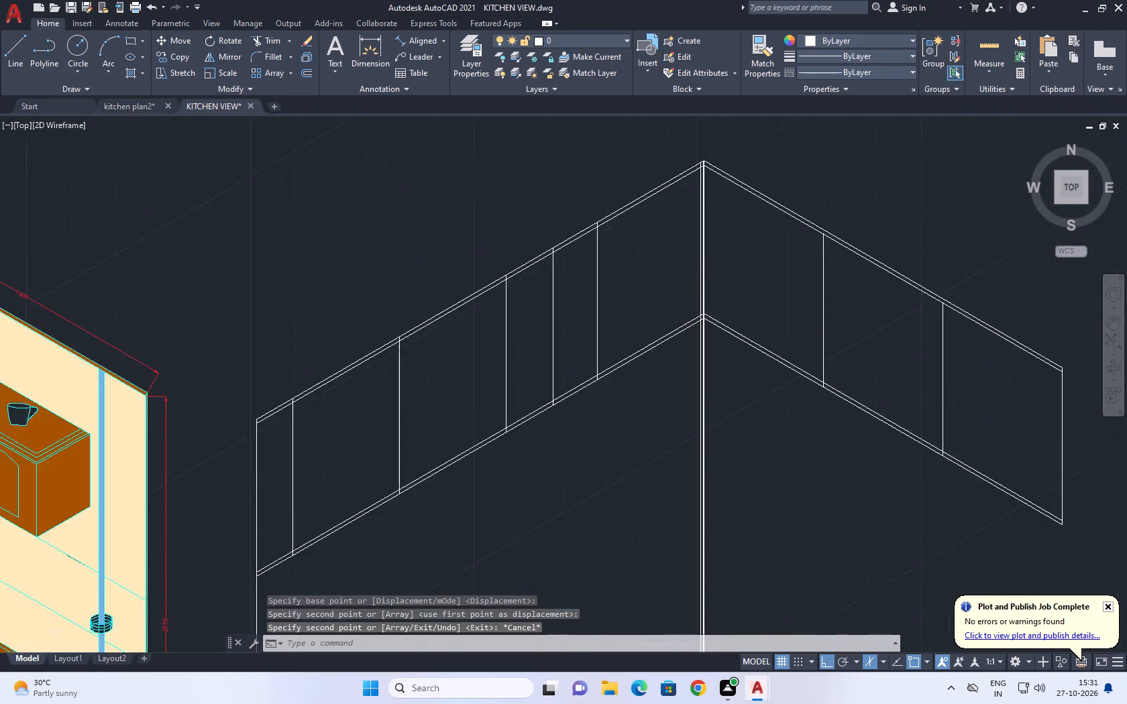
pyautogui.scroll(-1, 697, 355)
pyautogui.scroll(2, 537, 445)
pyautogui.scroll(2, 540, 381)
pyautogui.moveTo(615, 406); pyautogui.dragTo(576, 402, button='middle')
pyautogui.scroll(1, 574, 402)
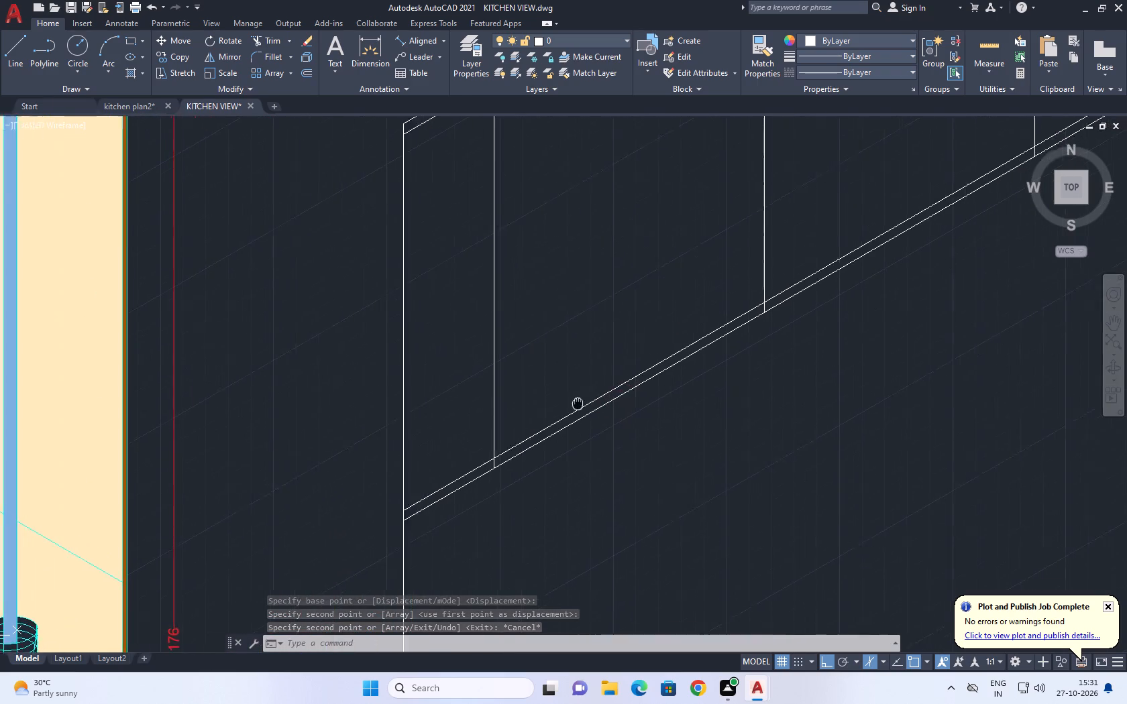
pyautogui.scroll(-2, 403, 292)
pyautogui.moveTo(397, 284); pyautogui.dragTo(502, 377, button='middle')
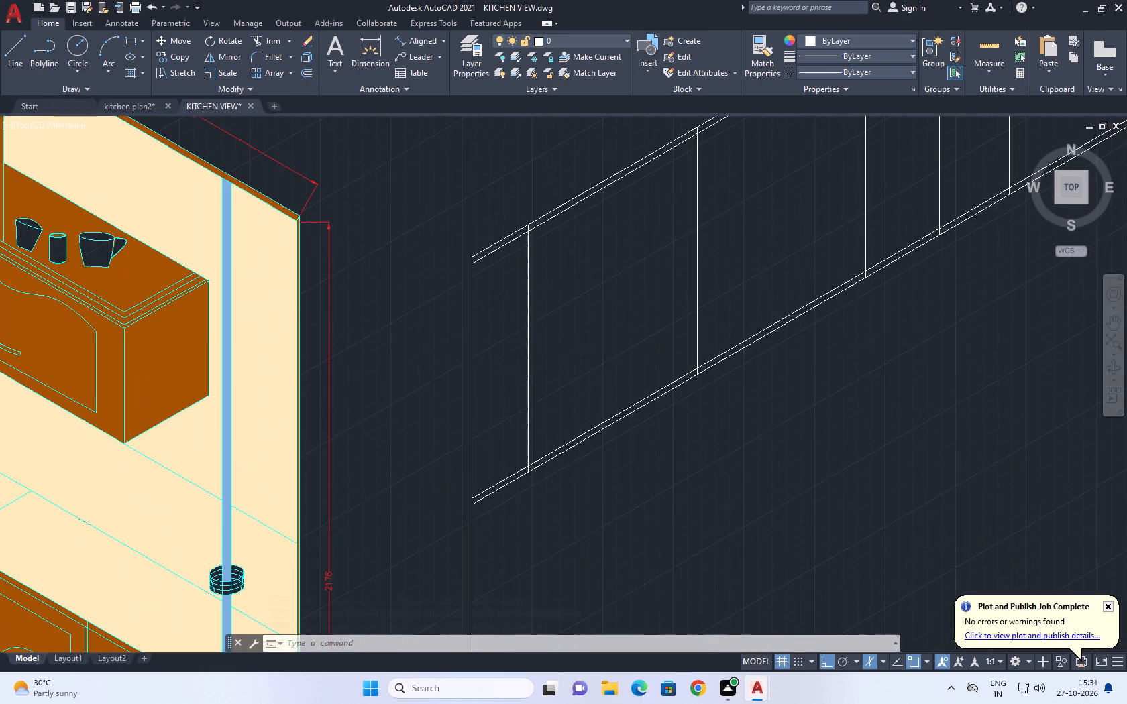
pyautogui.click(473, 325)
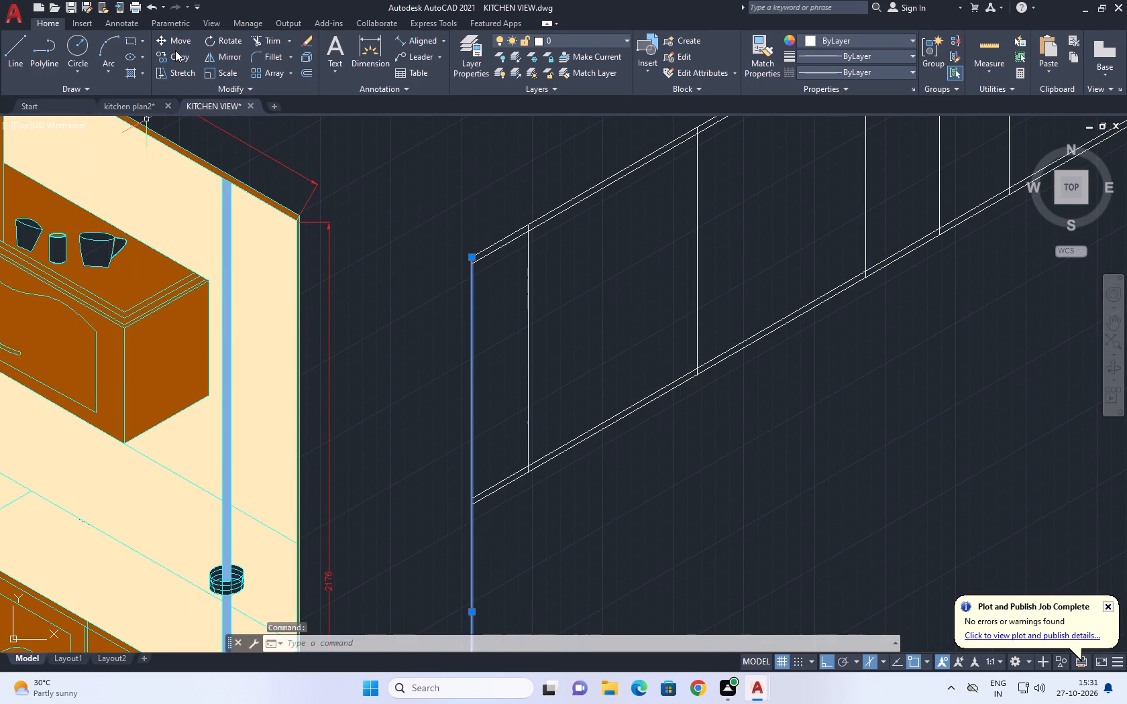
pyautogui.click(186, 58)
pyautogui.scroll(1, 450, 382)
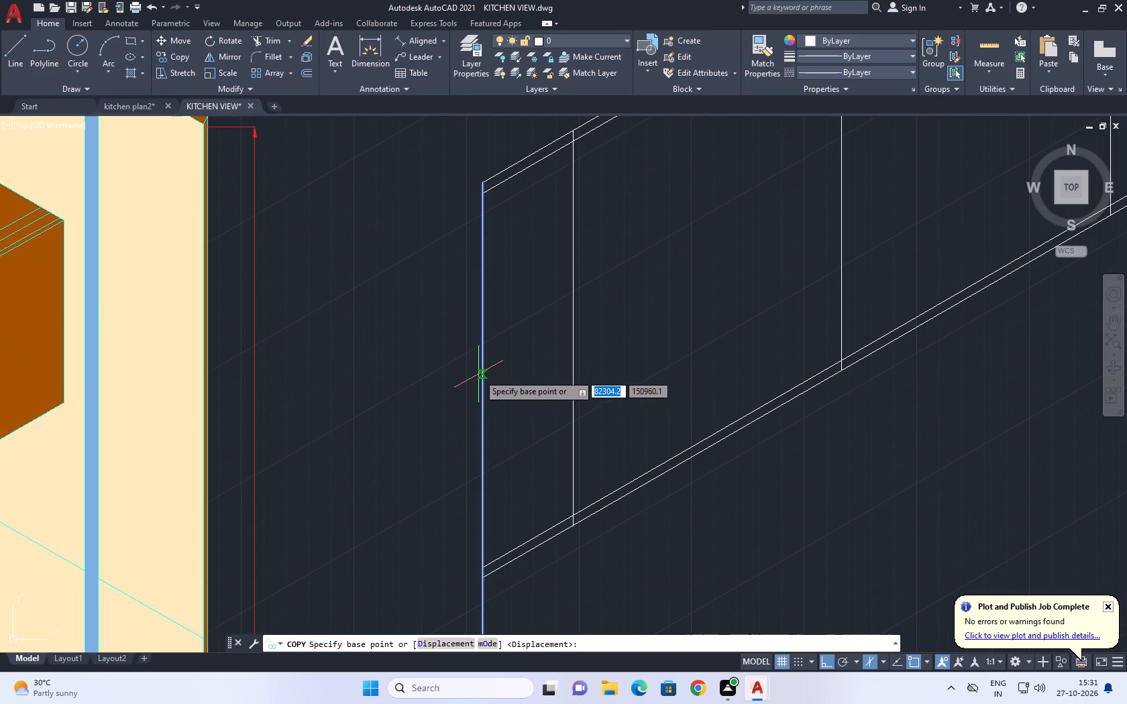
pyautogui.click(478, 374)
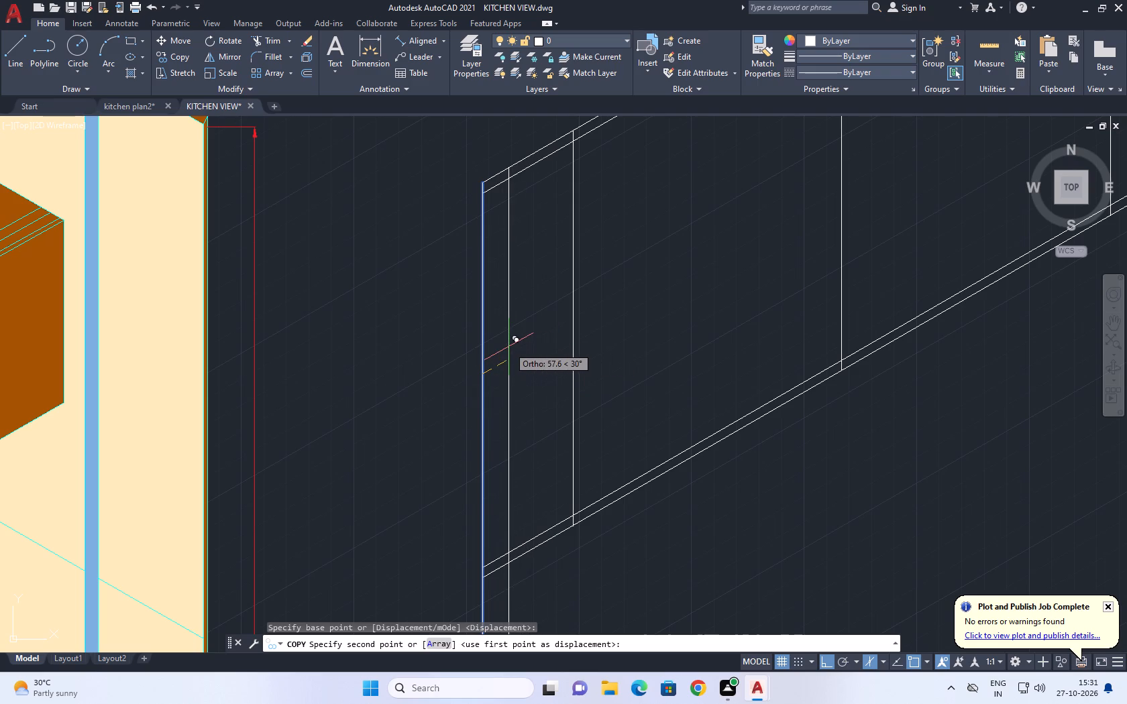
pyautogui.write('10')
pyautogui.press('Return')
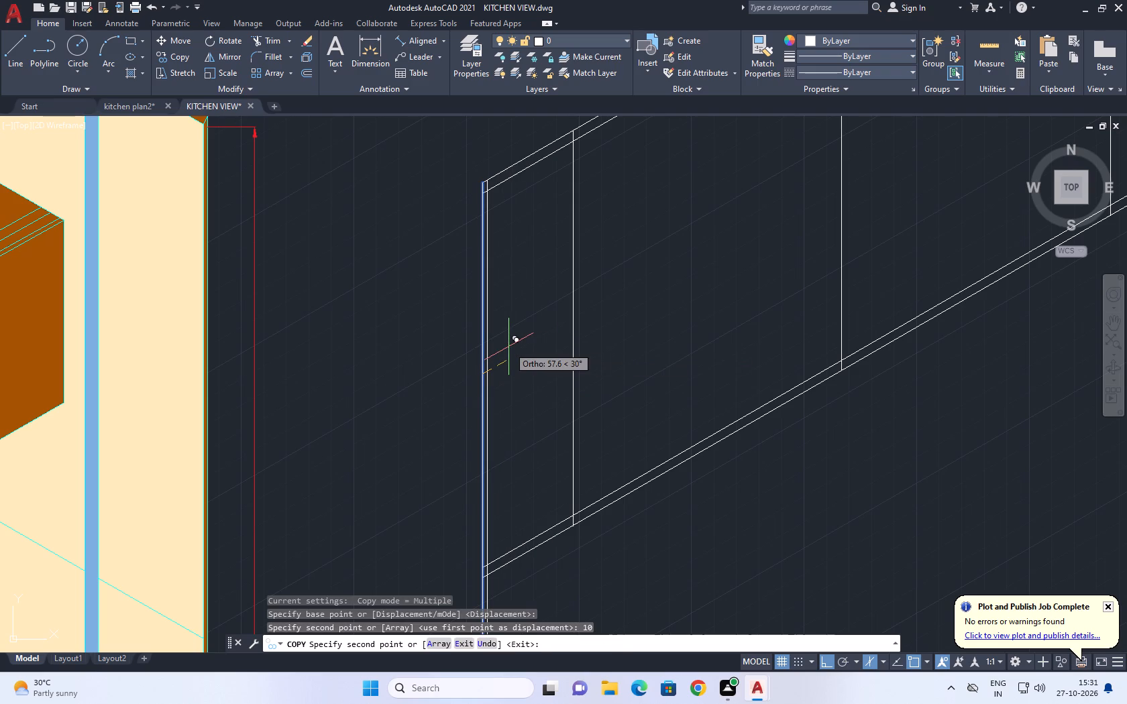
pyautogui.rightClick(574, 291)
pyautogui.click(617, 310)
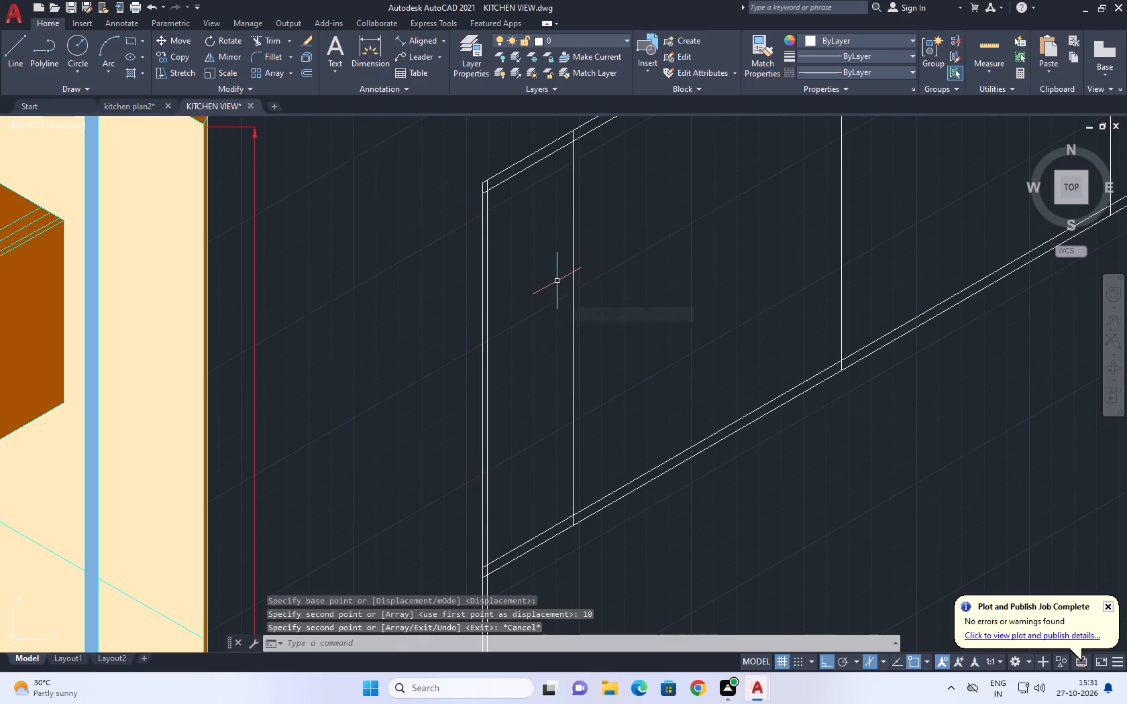
# Copy the second vertical from the west end 10 along the 30° direction.
pyautogui.moveTo(562, 269); pyautogui.dragTo(557, 367, button='middle')
pyautogui.click(572, 322)
pyautogui.click(556, 304)
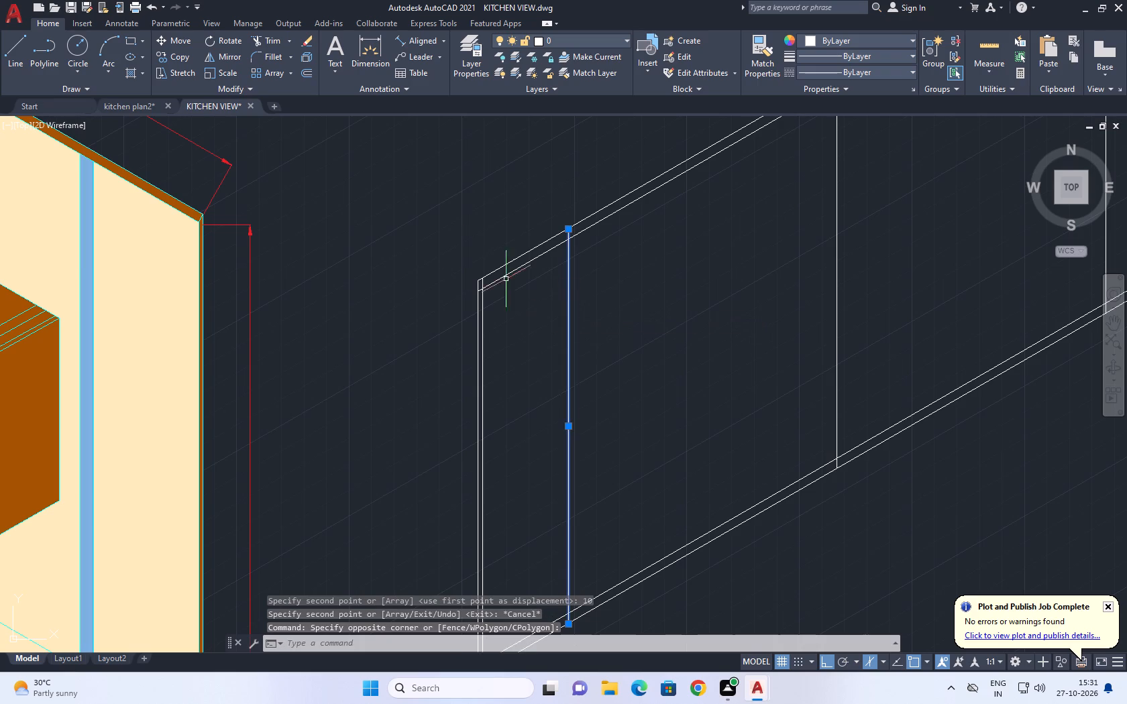
pyautogui.click(185, 60)
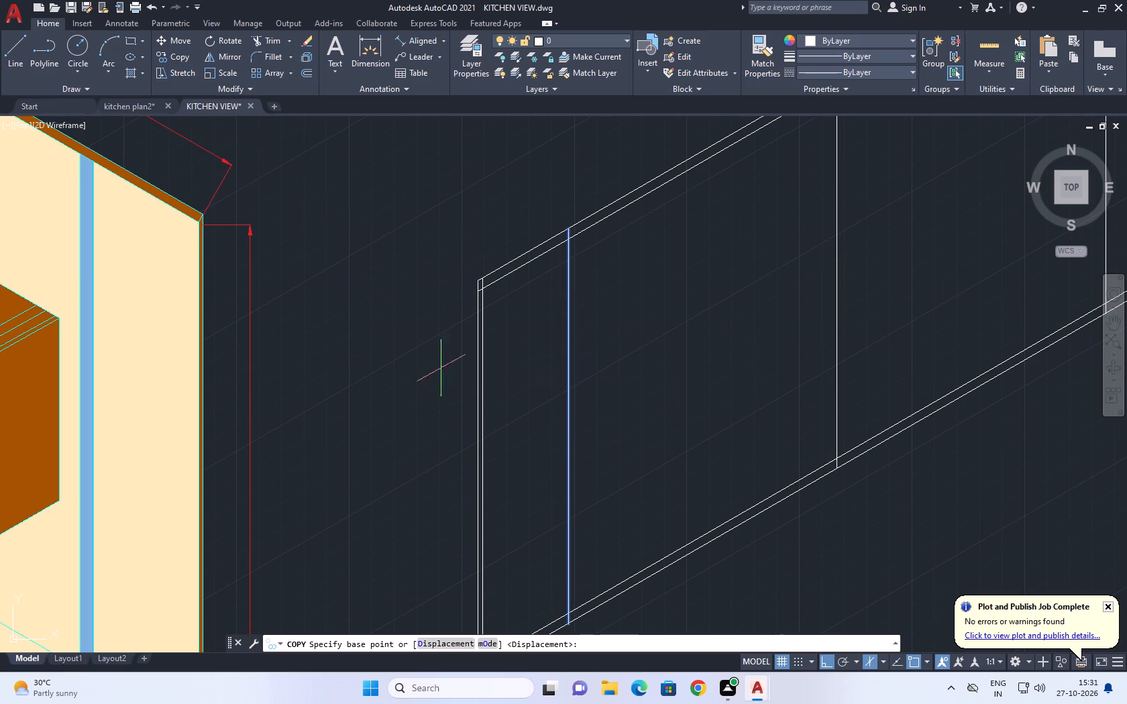
pyautogui.moveTo(602, 416); pyautogui.dragTo(553, 355, button='middle')
pyautogui.click(535, 383)
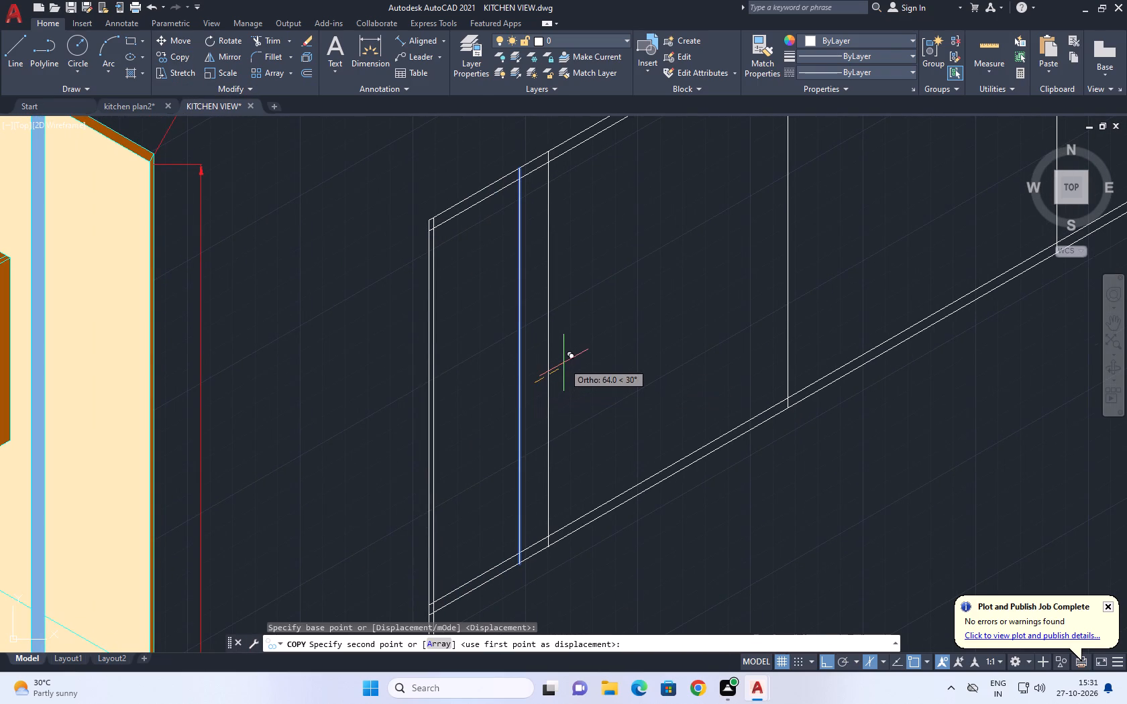
pyautogui.write('10')
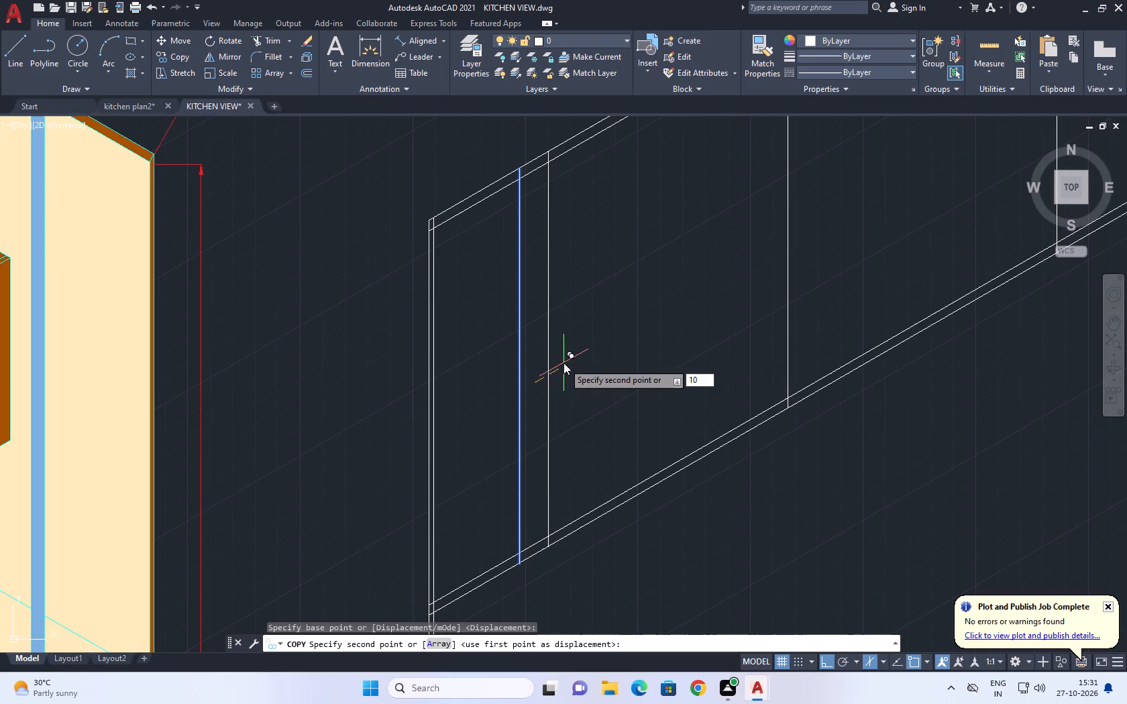
pyautogui.press('Return')
pyautogui.rightClick(627, 341)
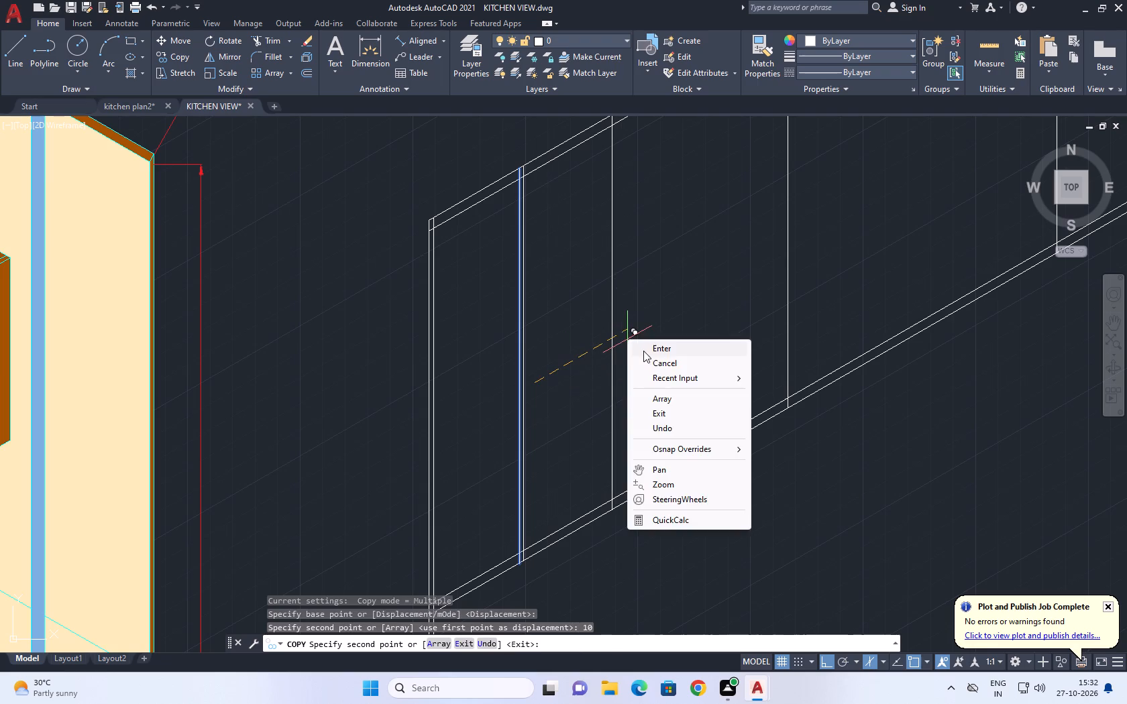
pyautogui.click(645, 354)
# Copy the third single vertical from the west end of the west wall 10 along the 30° direction.
pyautogui.scroll(-1, 560, 366)
pyautogui.moveTo(658, 320); pyautogui.dragTo(553, 376, button='middle')
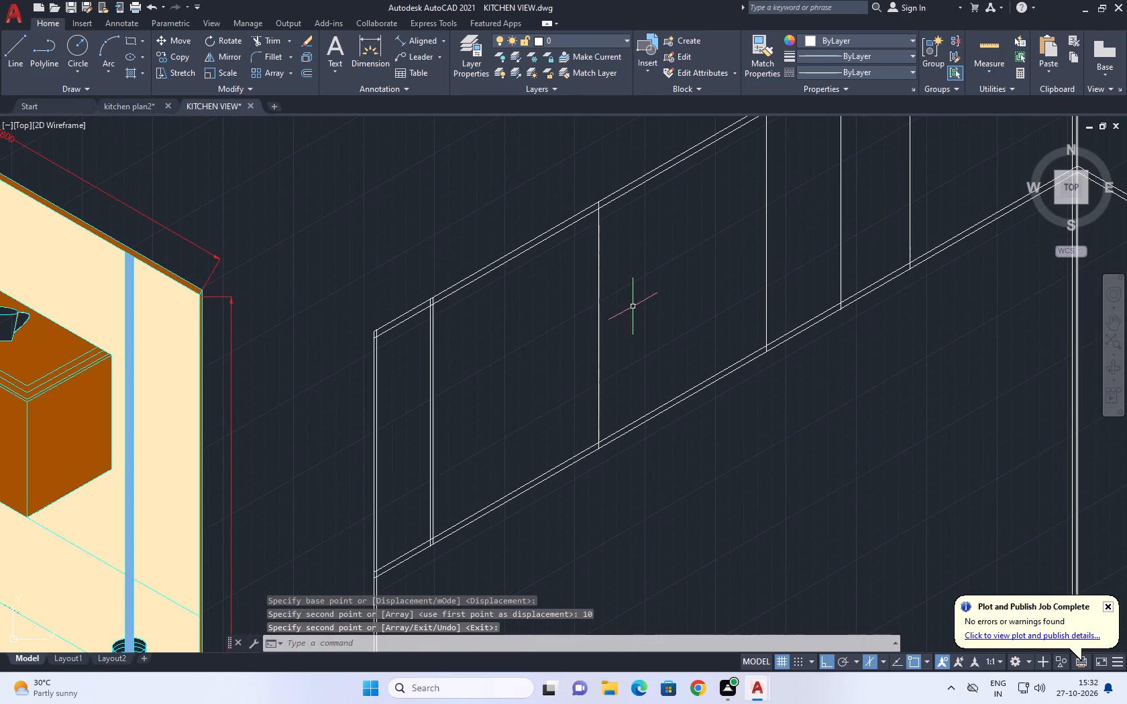
pyautogui.click(633, 304)
pyautogui.click(567, 315)
pyautogui.click(186, 51)
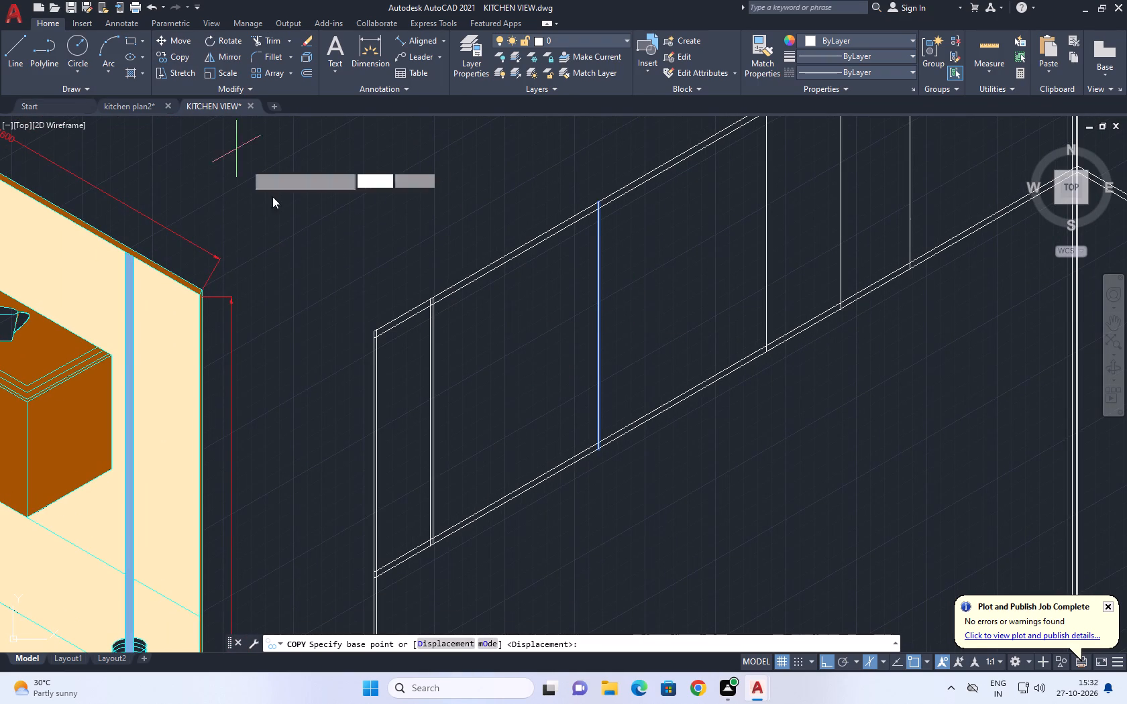
pyautogui.click(663, 363)
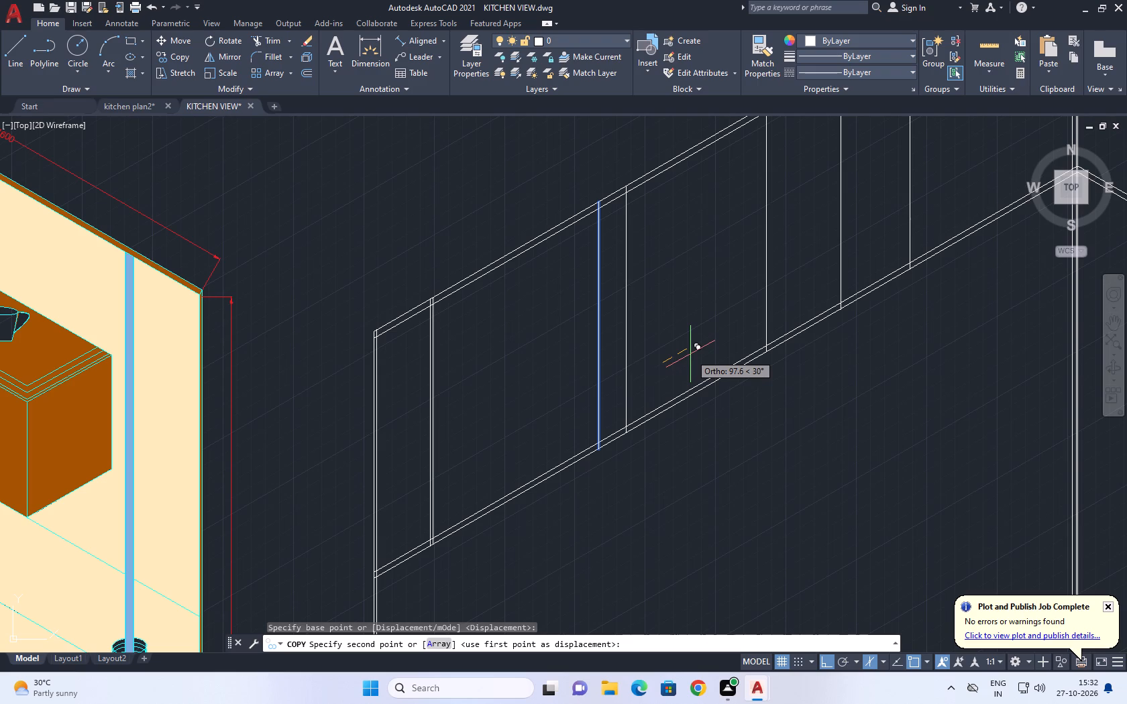
pyautogui.write('10')
pyautogui.press('Return')
pyautogui.rightClick(686, 343)
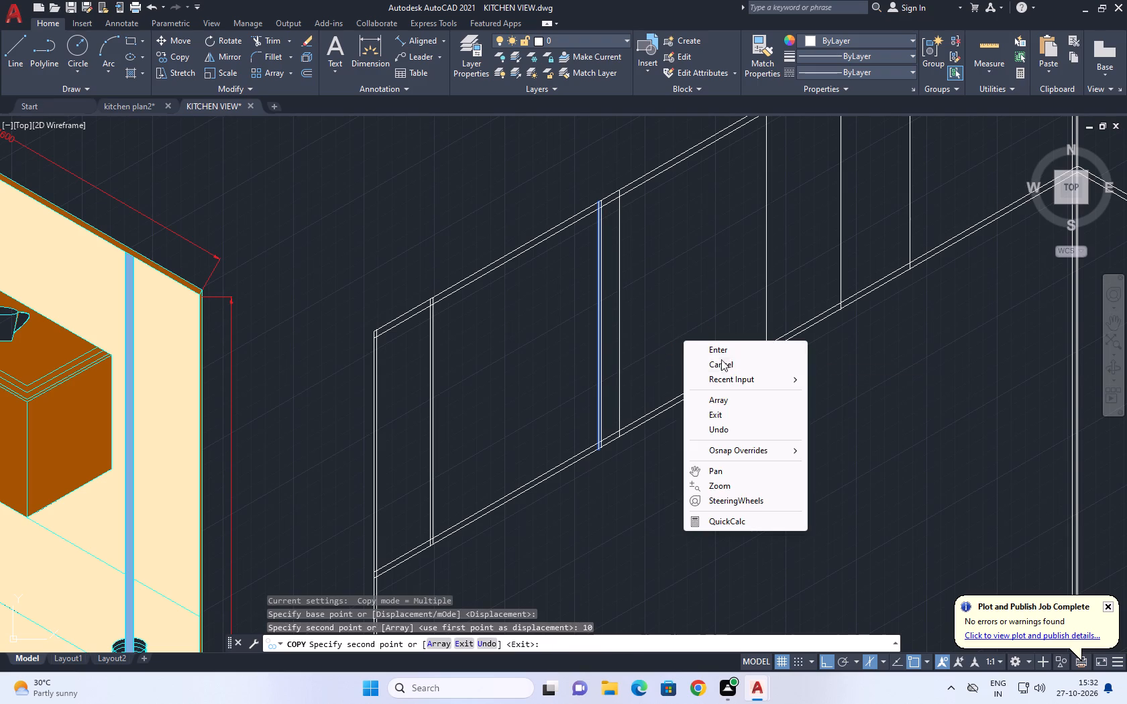
pyautogui.click(747, 367)
# Copy the fourth vertical from the west end 10 along the 30° direction to form a thin panel edge.
pyautogui.moveTo(735, 221); pyautogui.dragTo(574, 363, button='middle')
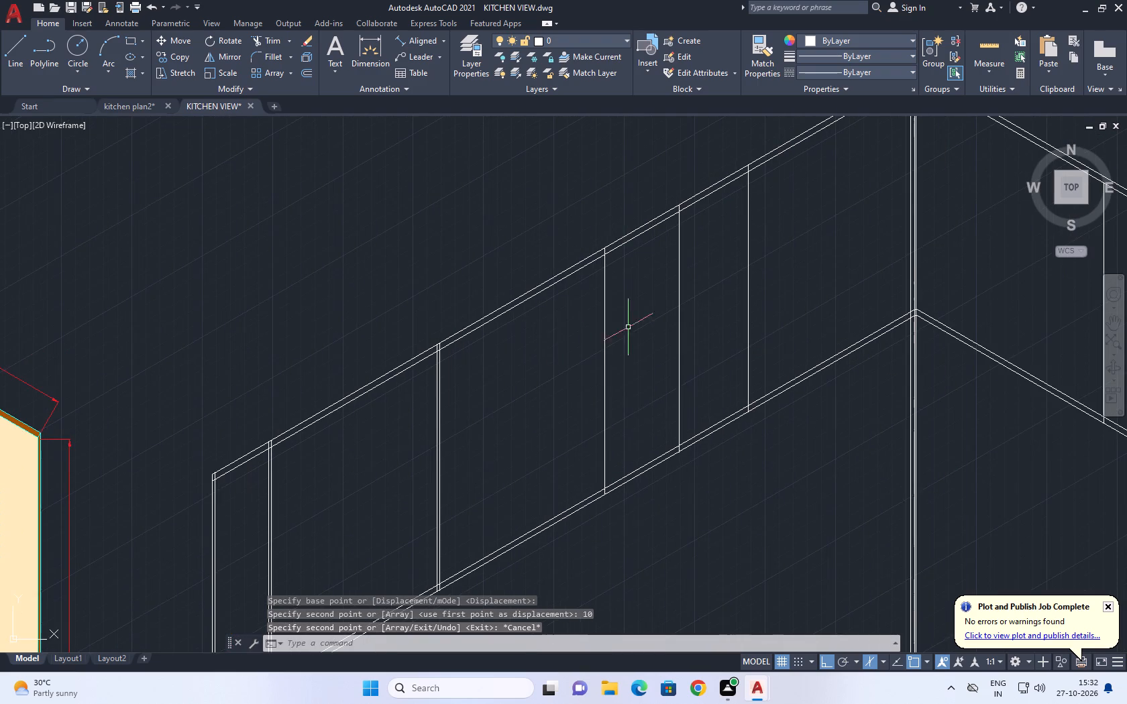
pyautogui.moveTo(631, 324); pyautogui.dragTo(615, 331)
pyautogui.click(568, 375)
pyautogui.click(183, 59)
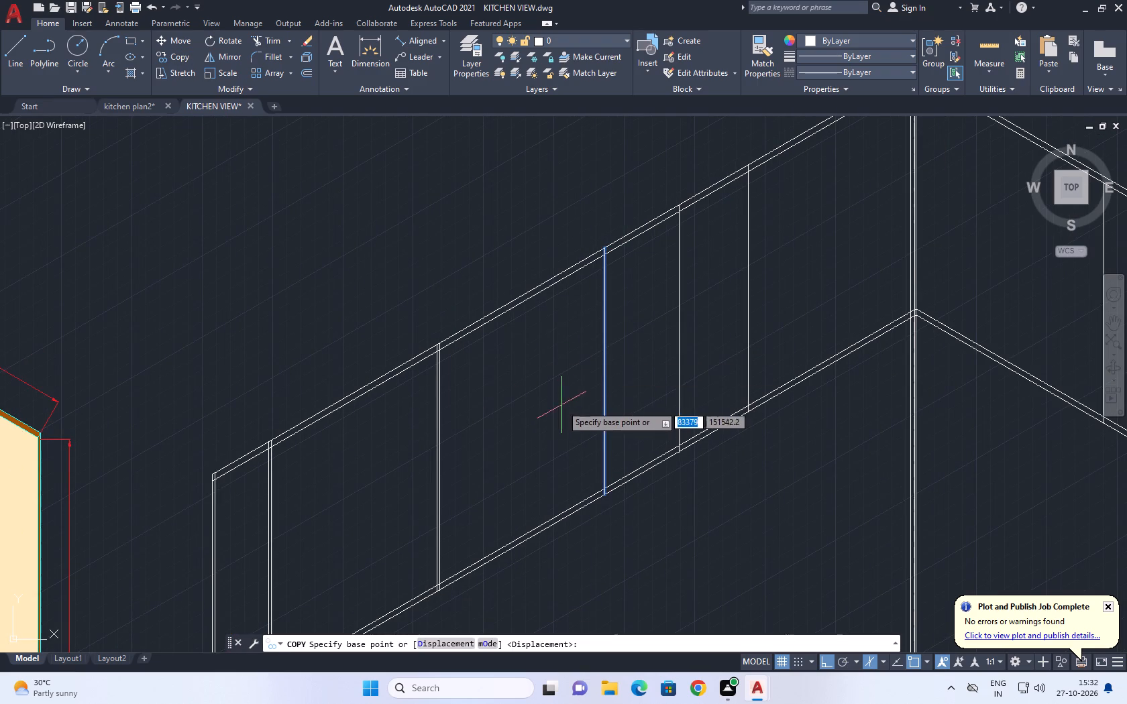
pyautogui.scroll(1, 594, 385)
pyautogui.click(606, 388)
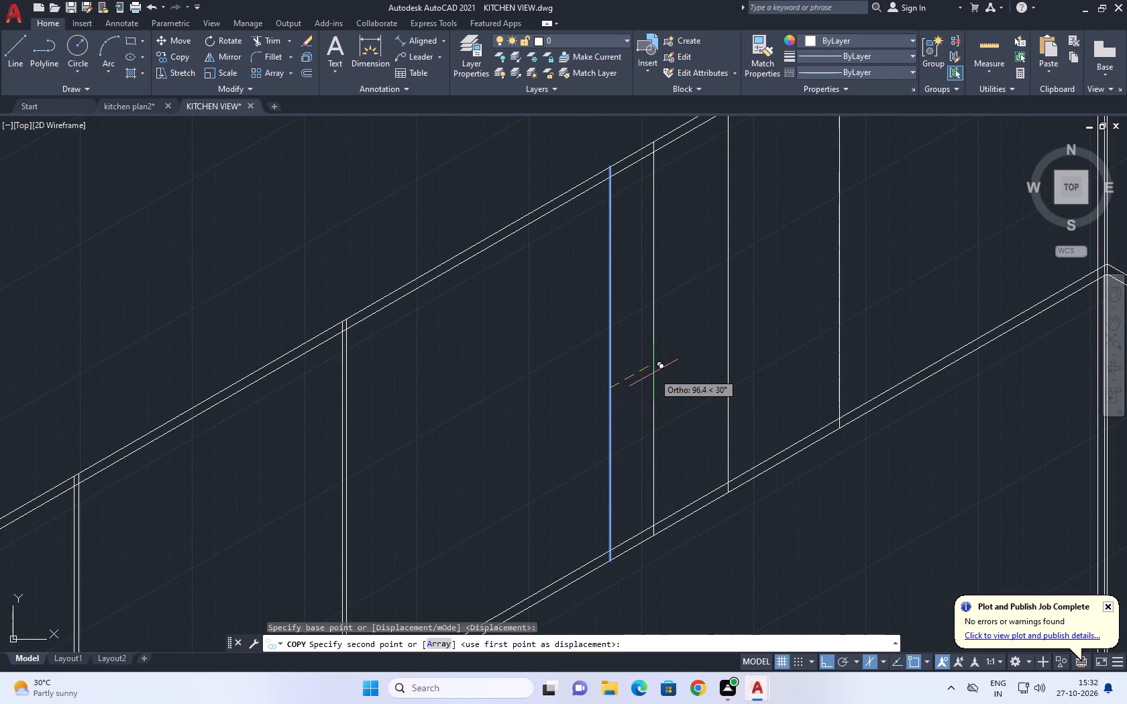
pyautogui.write('10')
pyautogui.press('Return')
pyautogui.moveTo(647, 363); pyautogui.dragTo(644, 355, button='right')
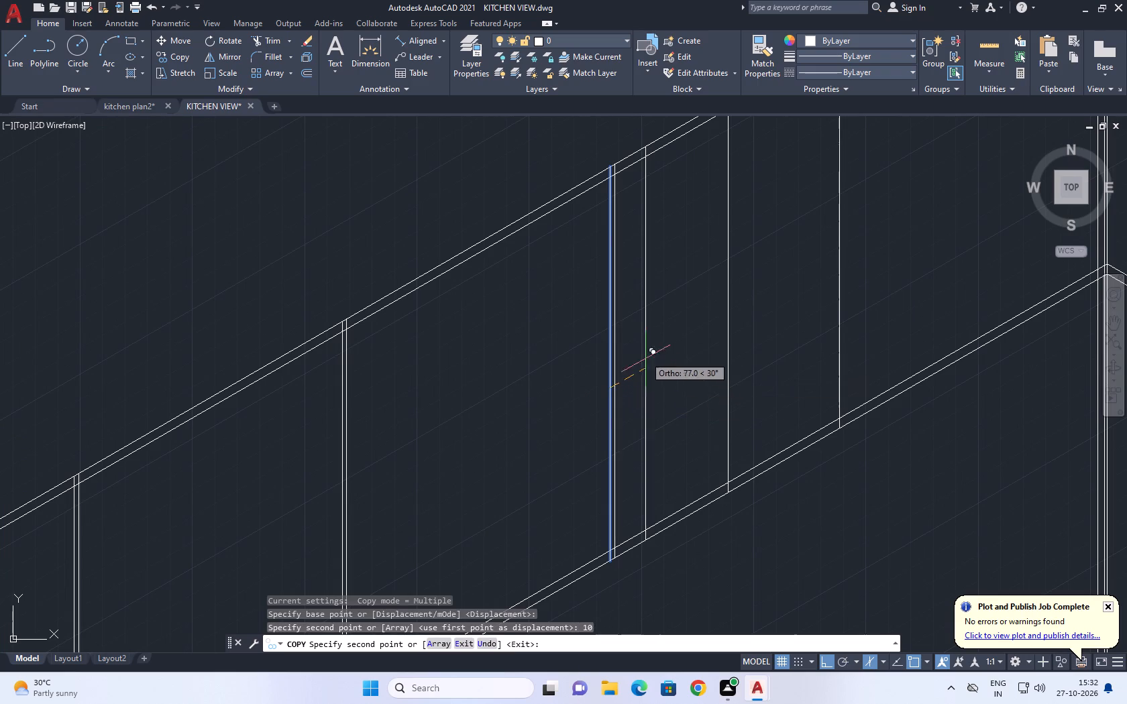
pyautogui.moveTo(644, 355); pyautogui.dragTo(643, 355, button='right')
pyautogui.click(674, 381)
# Copy the last west-wall vertical before the central corner 10 along the 30° direction.
pyautogui.scroll(-2, 708, 353)
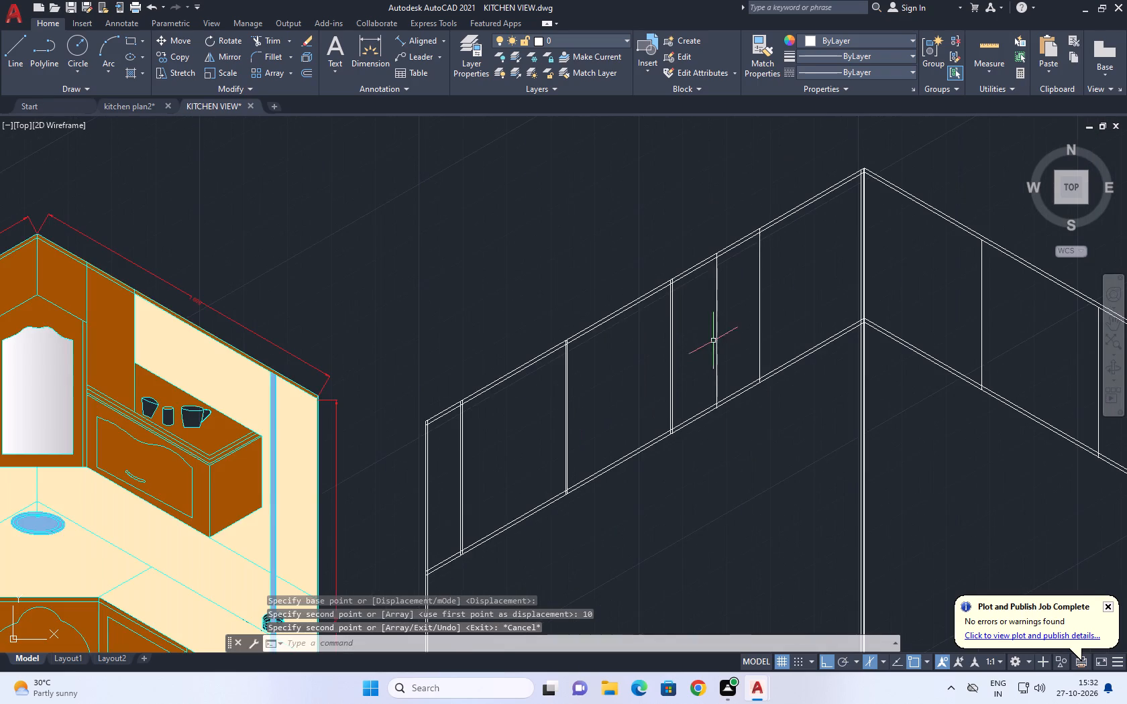
pyautogui.moveTo(707, 342); pyautogui.dragTo(635, 390, button='middle')
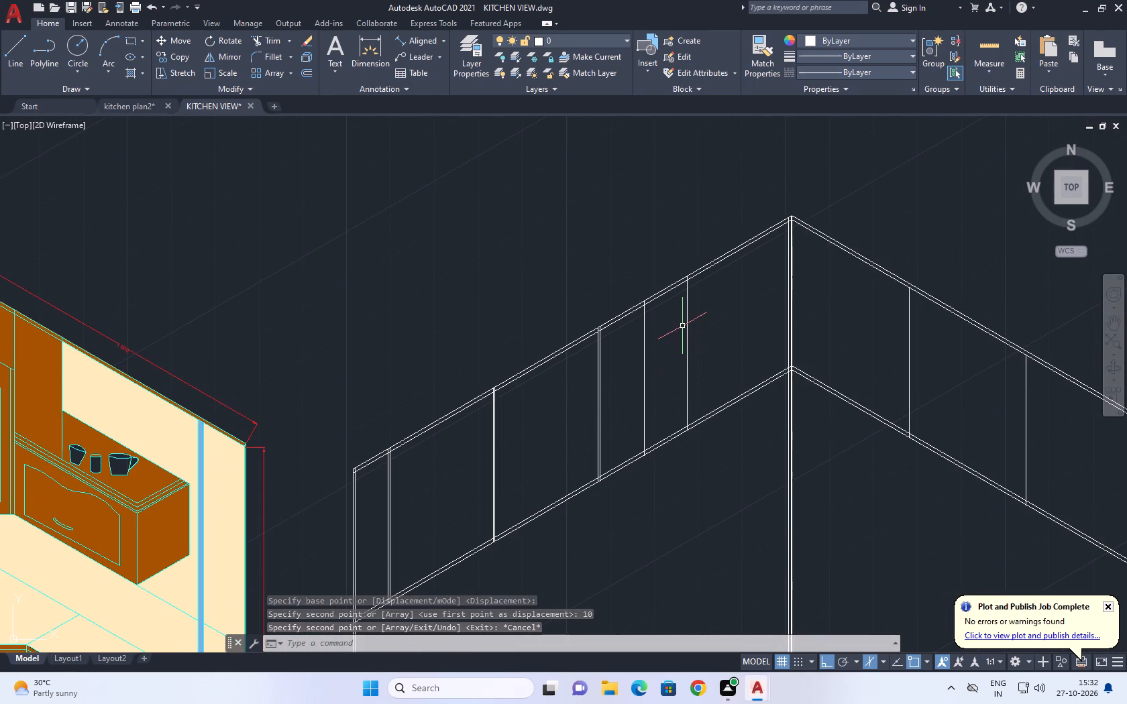
pyautogui.click(688, 324)
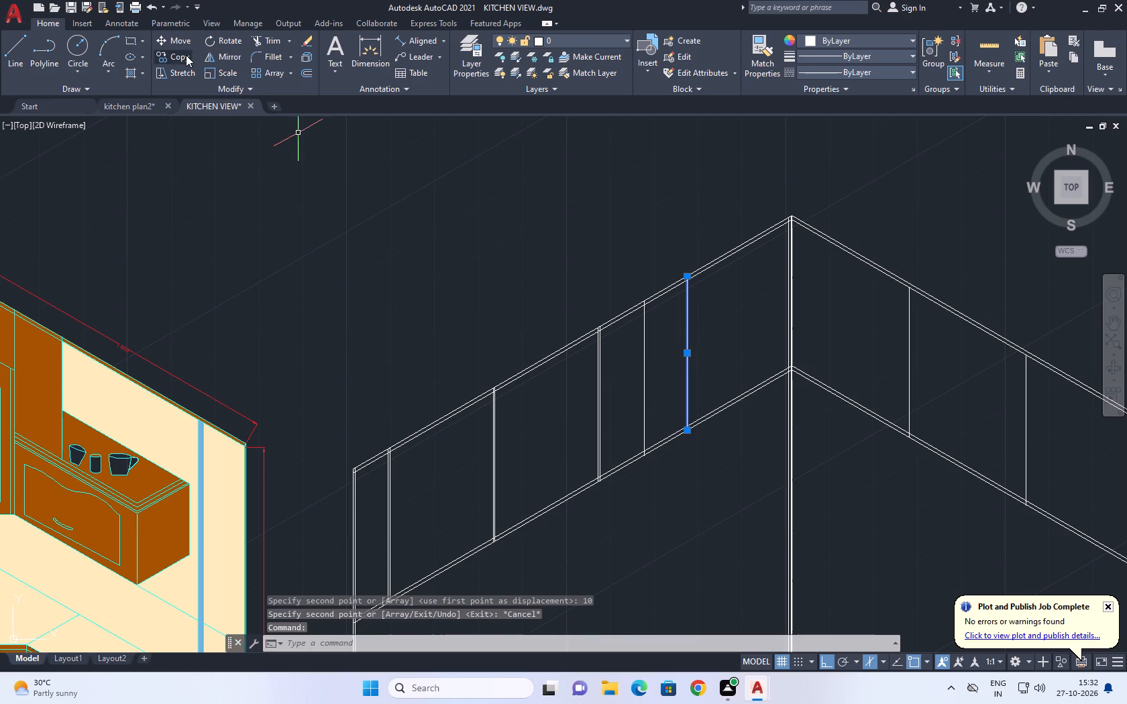
pyautogui.click(186, 55)
pyautogui.scroll(2, 694, 406)
pyautogui.click(697, 404)
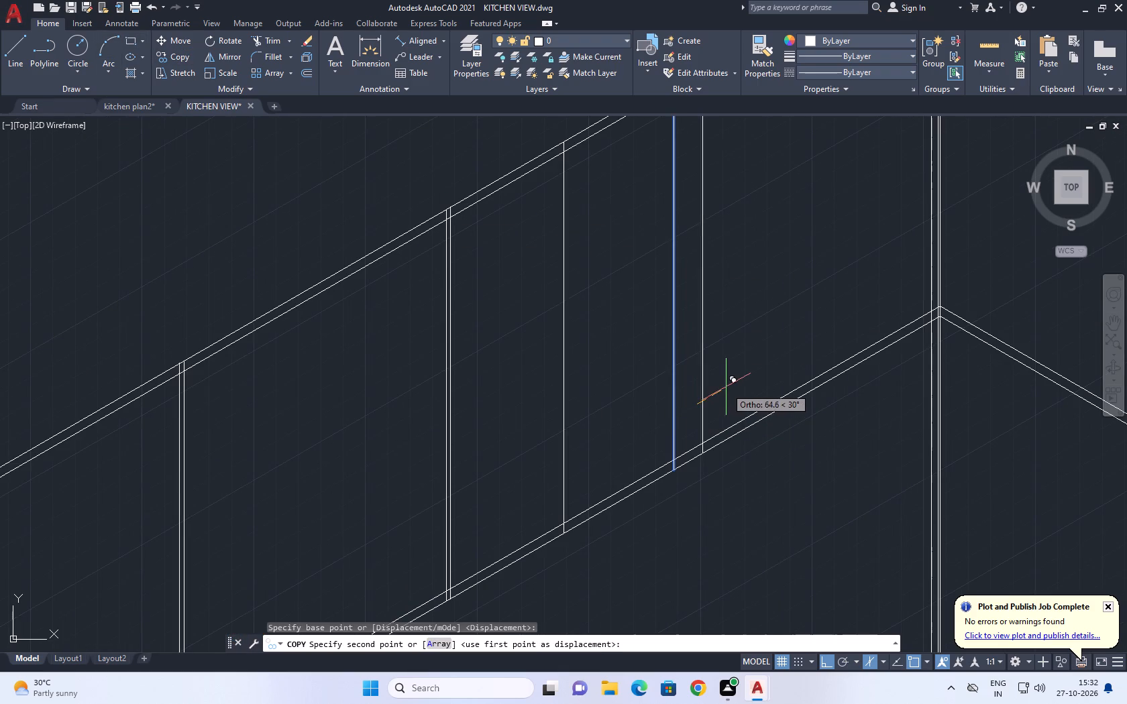
pyautogui.press('2')
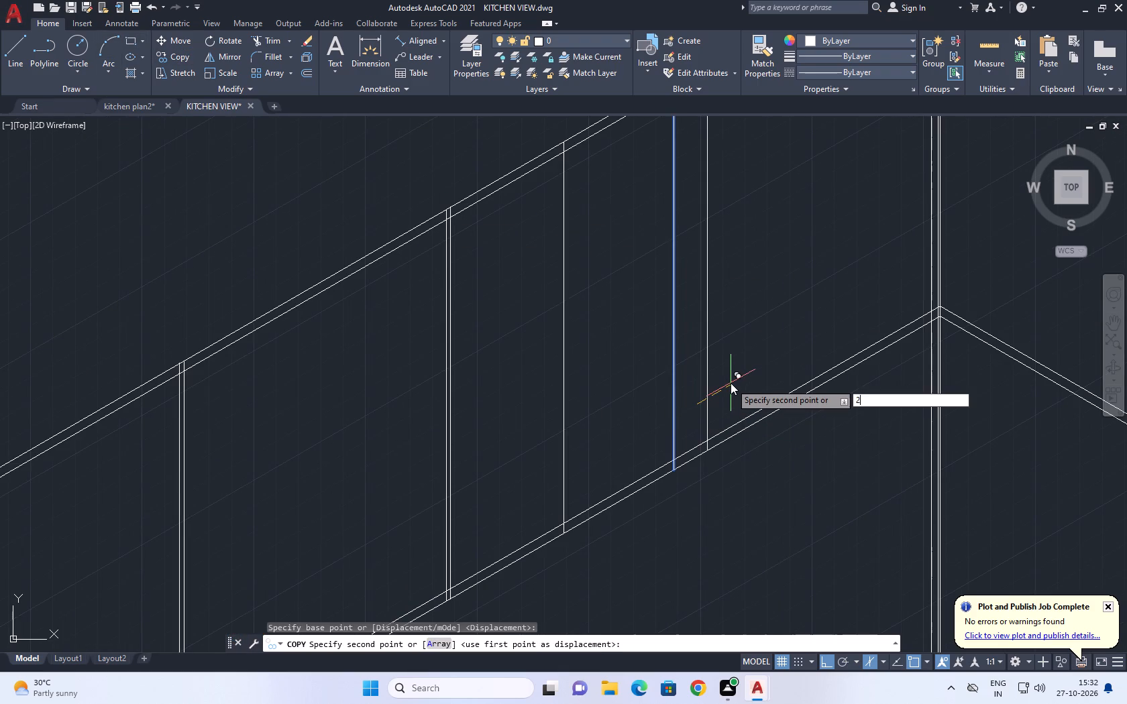
pyautogui.press('BackSpace')
pyautogui.write('10')
pyautogui.press('Return')
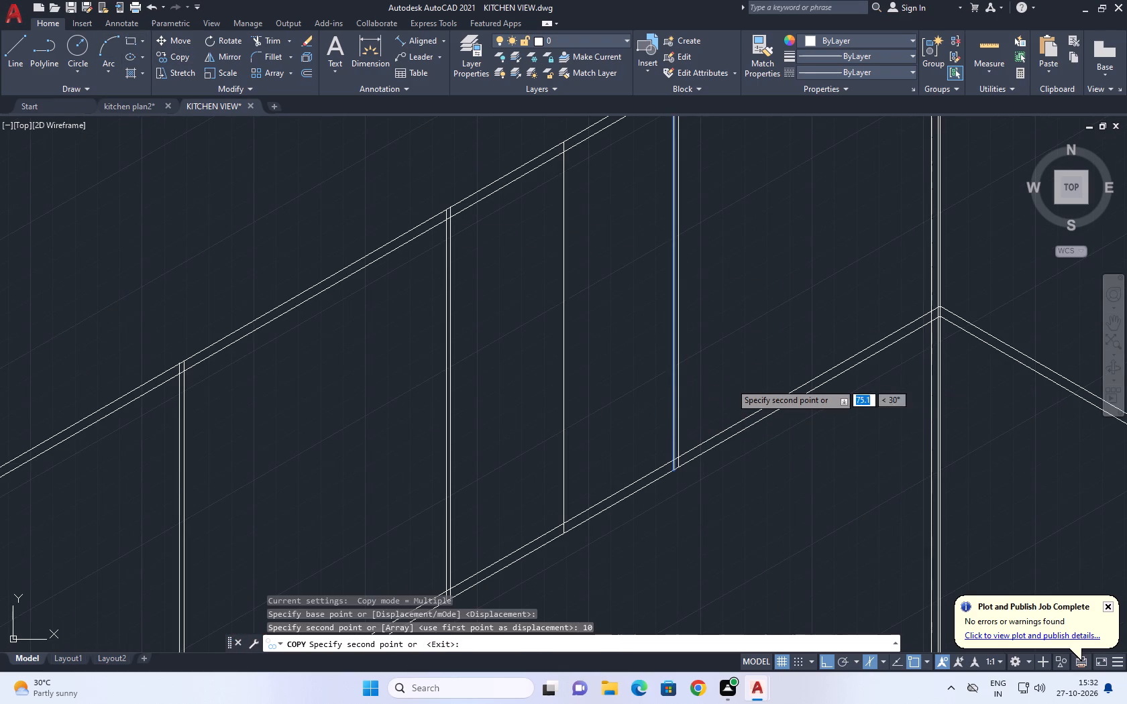
pyautogui.rightClick(718, 316)
pyautogui.click(749, 339)
# Trim the overlapping line ends at the upper west corner of the west-wall cabinets into a clean double-line corner.
pyautogui.scroll(-1, 651, 384)
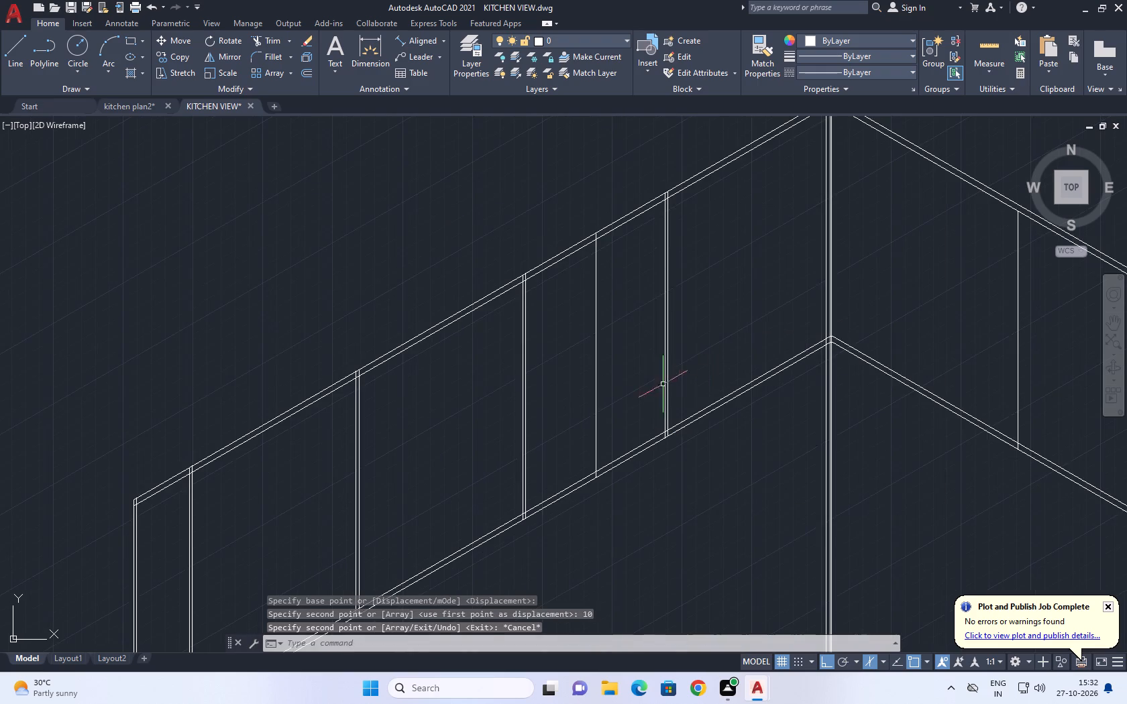
pyautogui.scroll(-1, 692, 343)
pyautogui.moveTo(711, 333); pyautogui.dragTo(601, 283, button='middle')
pyautogui.scroll(1, 208, 398)
pyautogui.moveTo(210, 398); pyautogui.dragTo(324, 368, button='middle')
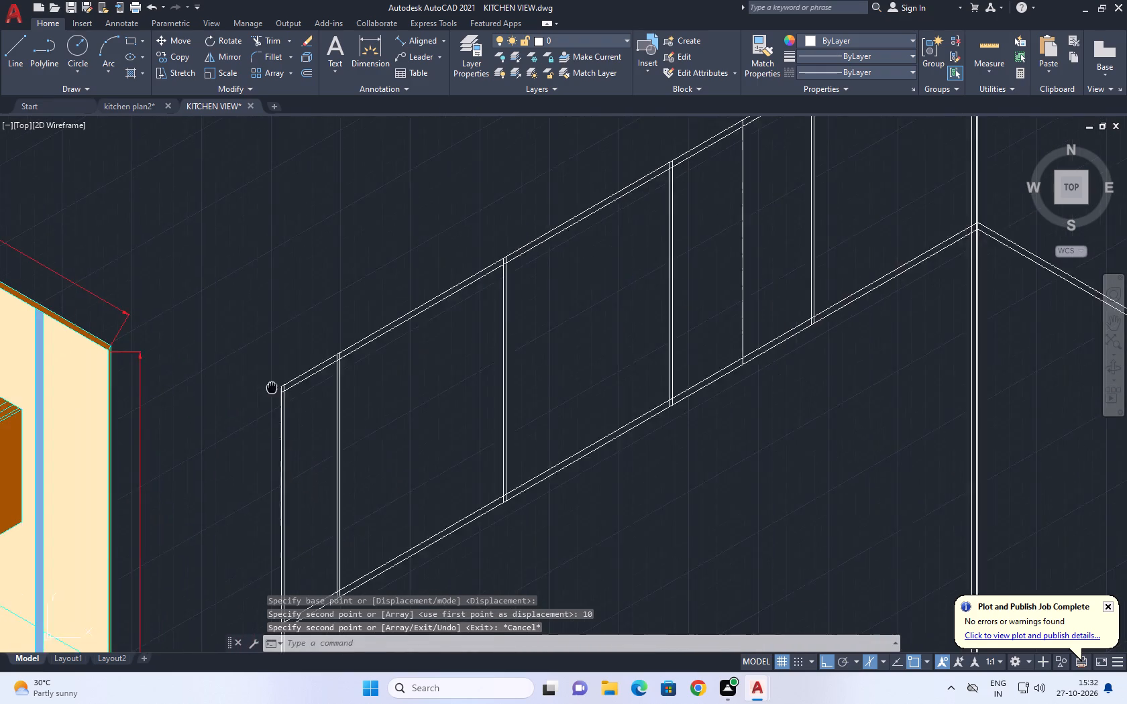
pyautogui.moveTo(324, 368); pyautogui.dragTo(338, 353, button='middle')
pyautogui.scroll(4, 382, 357)
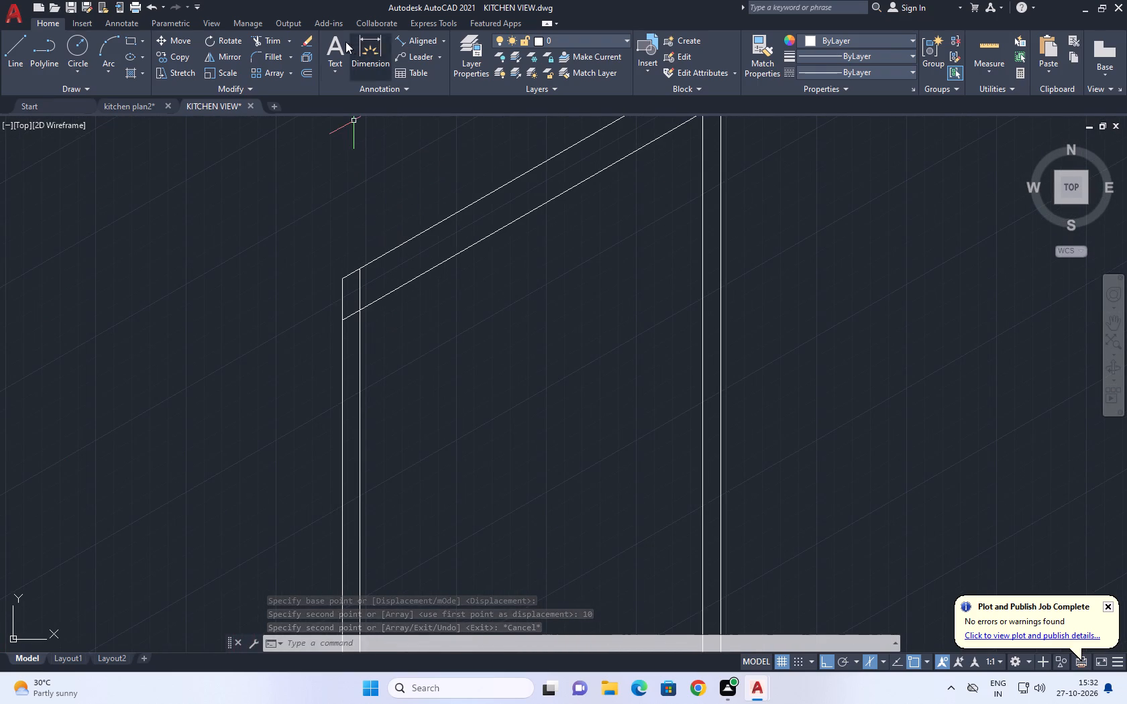
pyautogui.click(272, 40)
pyautogui.scroll(2, 322, 314)
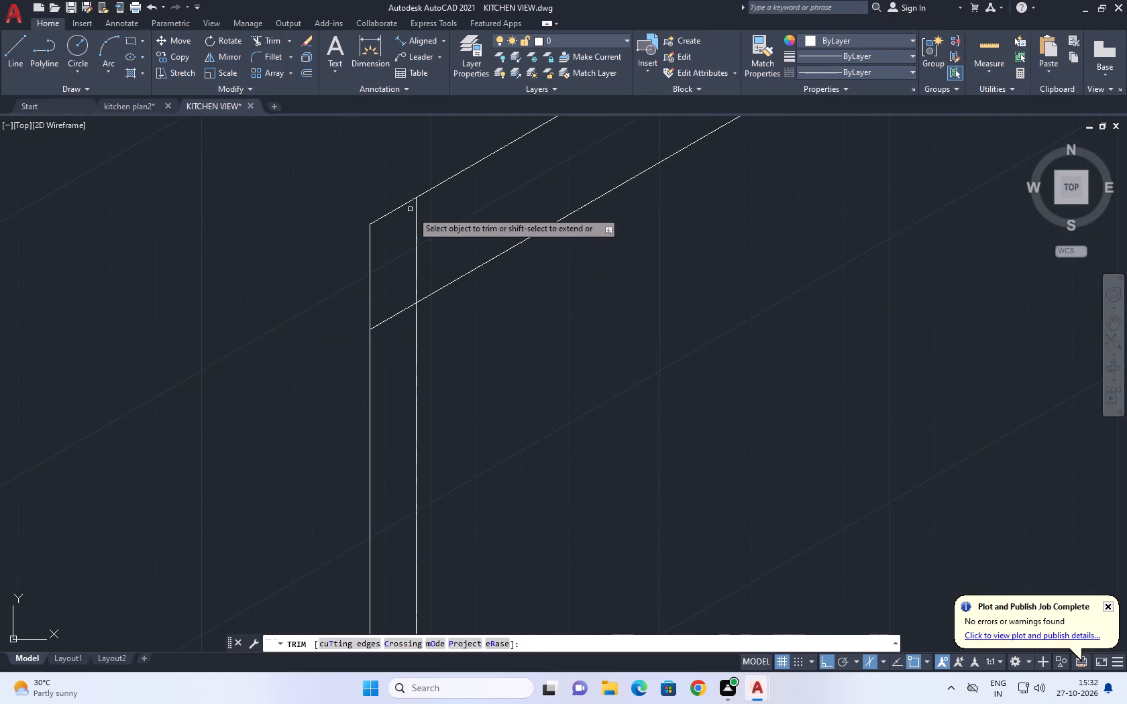
pyautogui.click(416, 217)
pyautogui.click(402, 307)
pyautogui.click(398, 323)
# Trim away the extra vertical line just west of the central corner line, above and below the inner top edge.
pyautogui.scroll(-5, 447, 347)
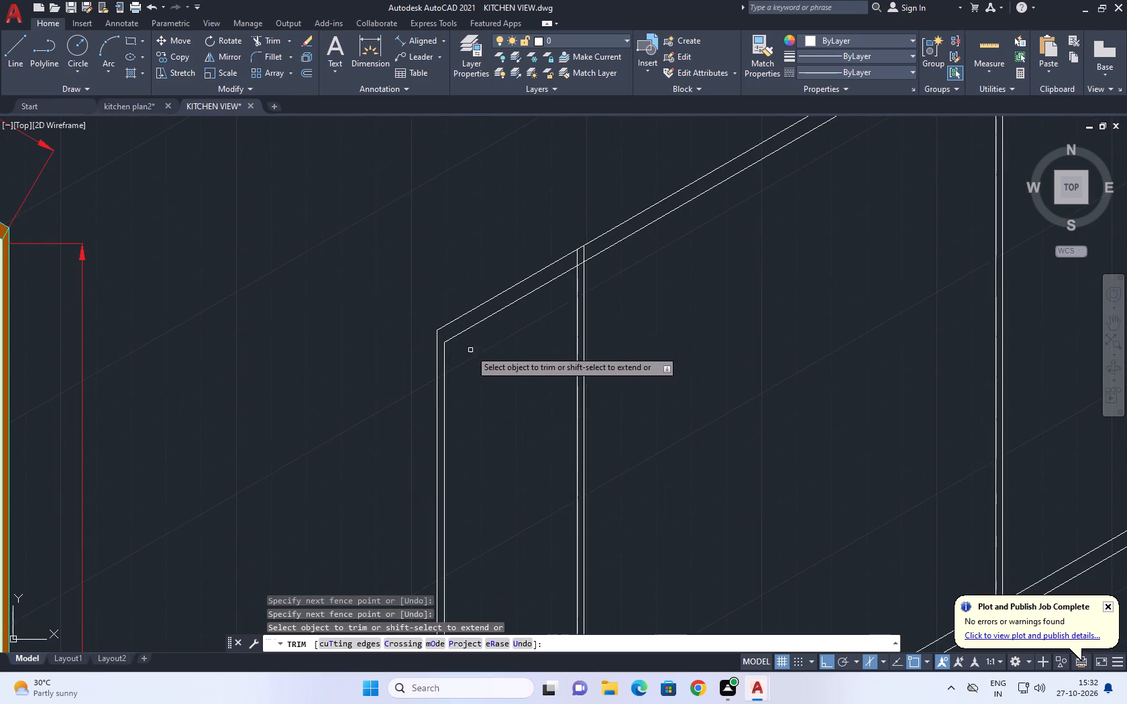
pyautogui.moveTo(642, 234); pyautogui.dragTo(594, 294, button='middle')
pyautogui.scroll(1, 544, 306)
pyautogui.moveTo(745, 205); pyautogui.dragTo(572, 331, button='middle')
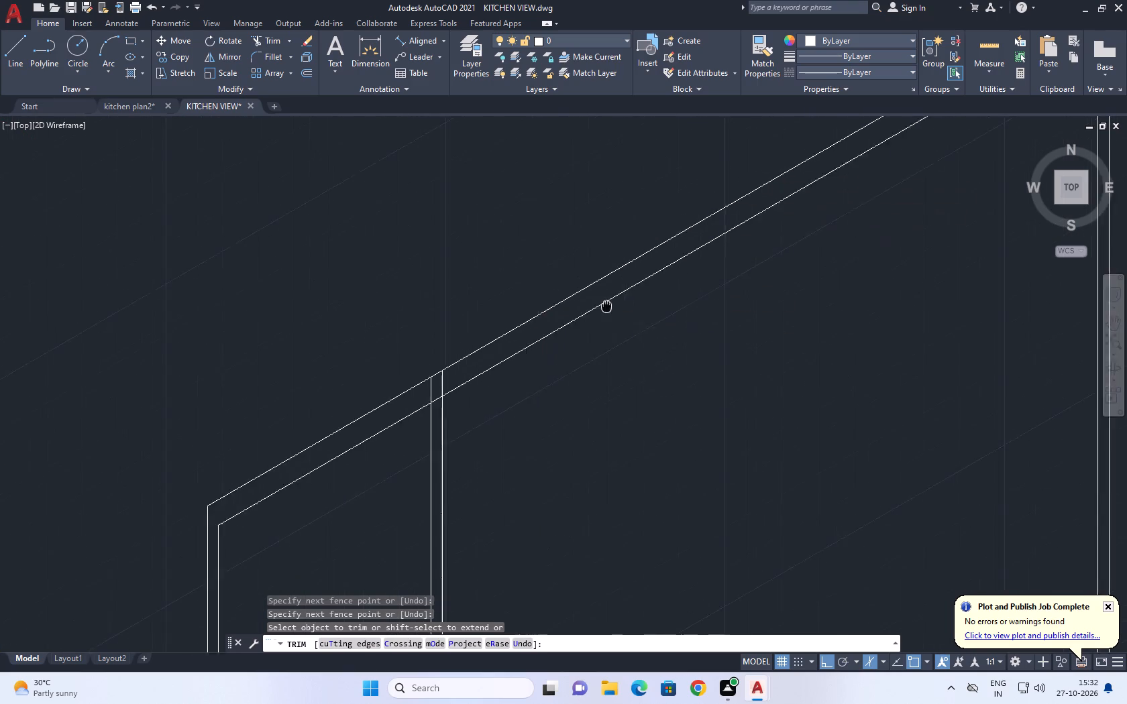
pyautogui.moveTo(572, 331); pyautogui.dragTo(384, 433, button='middle')
pyautogui.scroll(-3, 371, 437)
pyautogui.moveTo(782, 217); pyautogui.dragTo(649, 331, button='middle')
pyautogui.scroll(1, 833, 216)
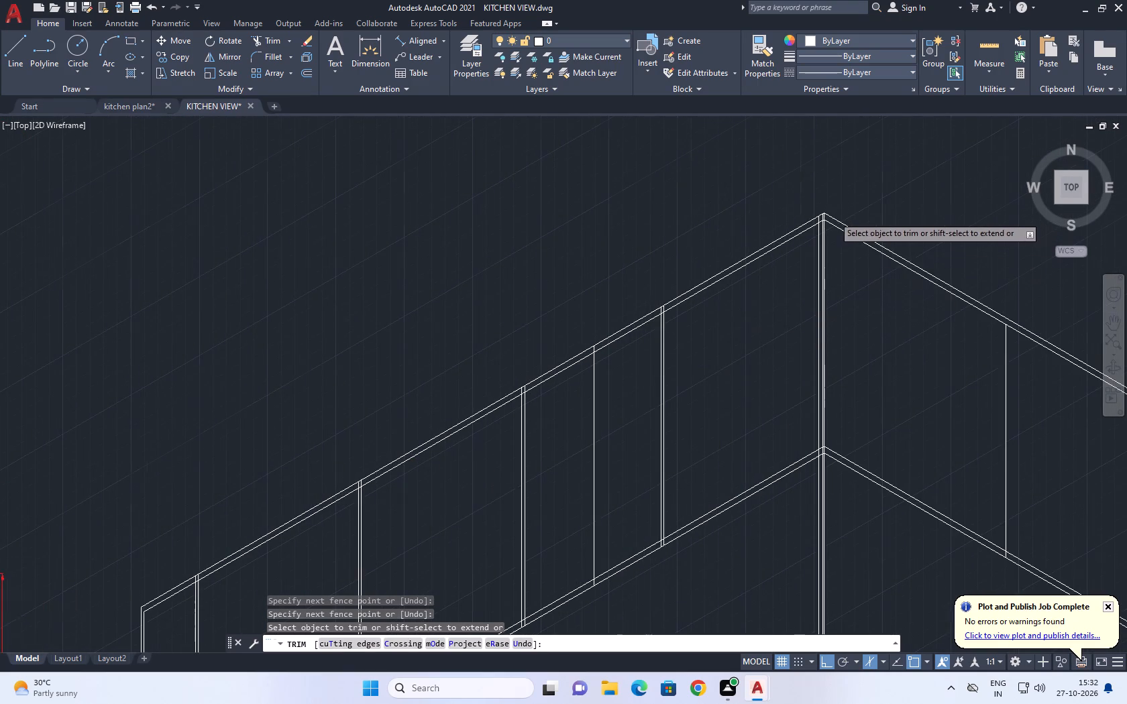
pyautogui.scroll(2, 833, 217)
pyautogui.scroll(3, 780, 224)
pyautogui.scroll(-2, 796, 221)
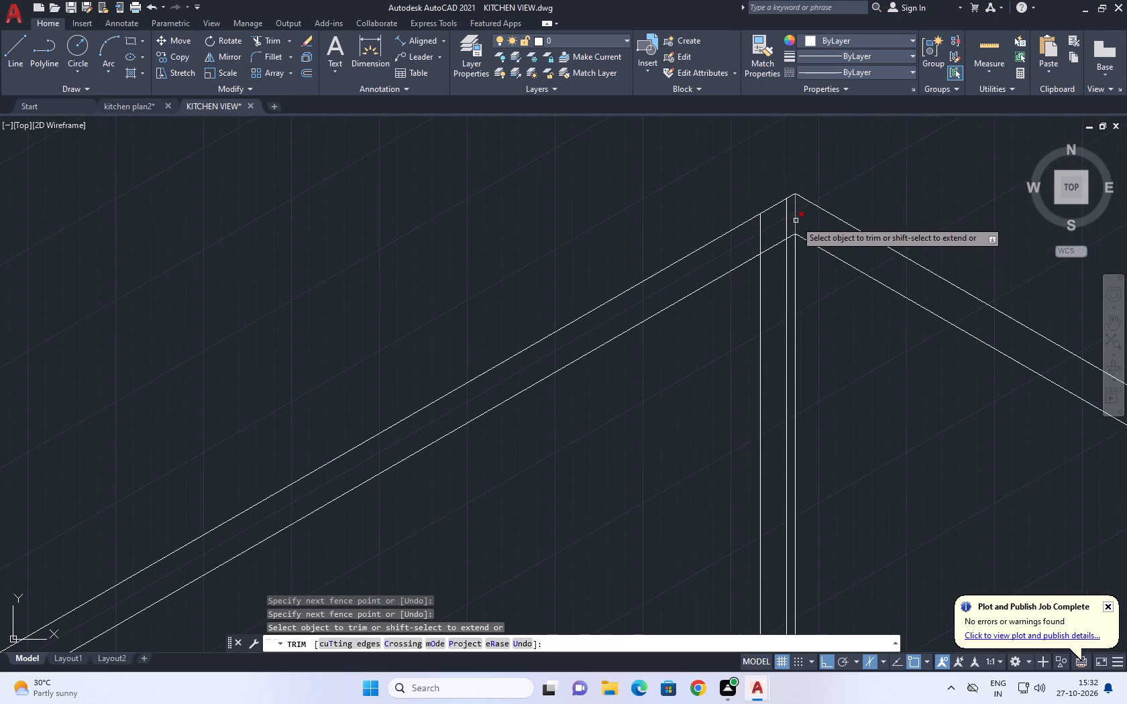
pyautogui.click(788, 219)
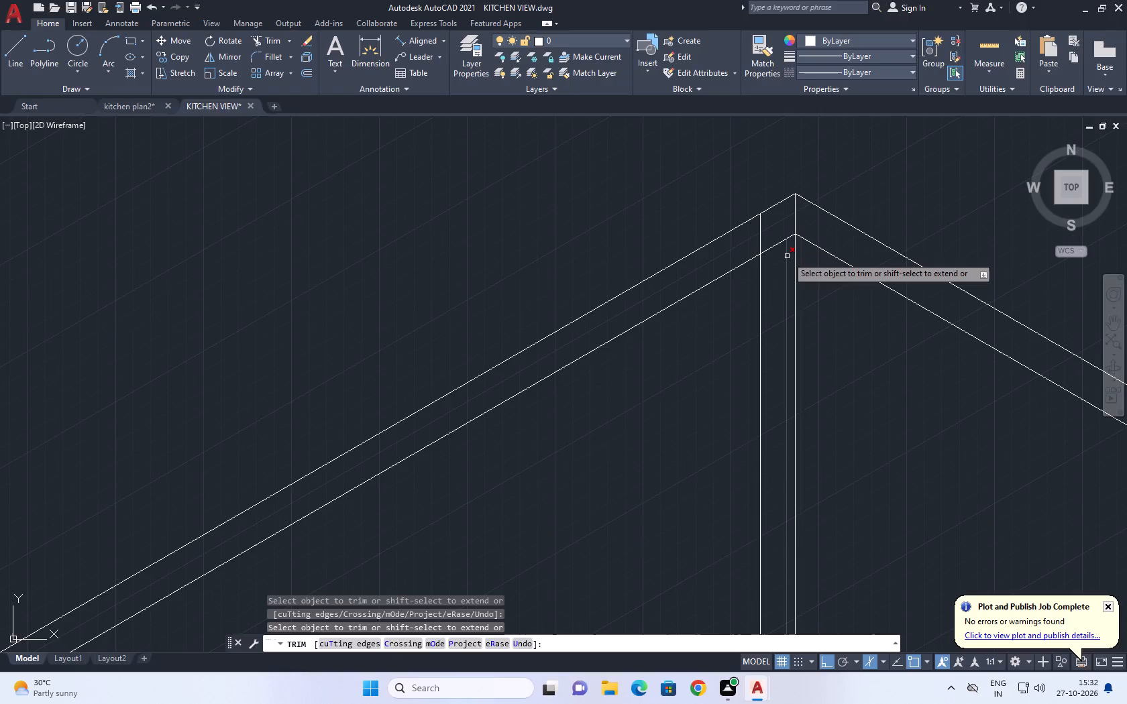
pyautogui.click(786, 256)
pyautogui.scroll(-4, 781, 235)
pyautogui.moveTo(814, 365); pyautogui.dragTo(735, 352, button='middle')
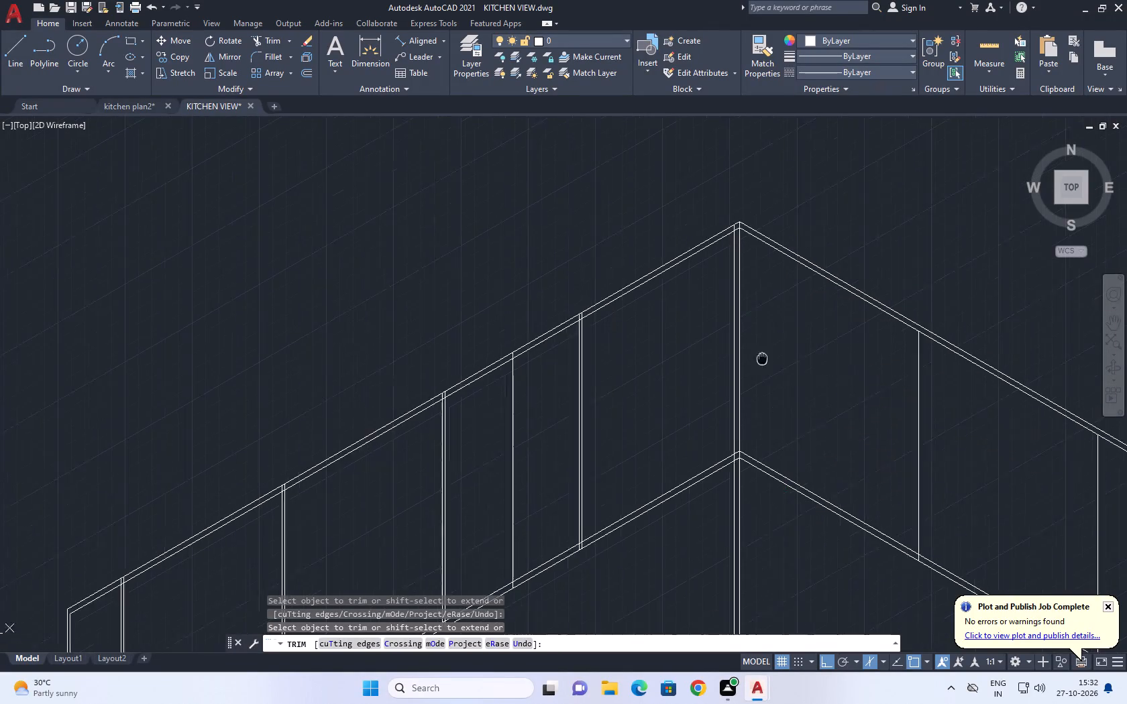
pyautogui.moveTo(735, 352); pyautogui.dragTo(635, 301, button='middle')
pyautogui.rightClick(712, 325)
pyautogui.click(771, 352)
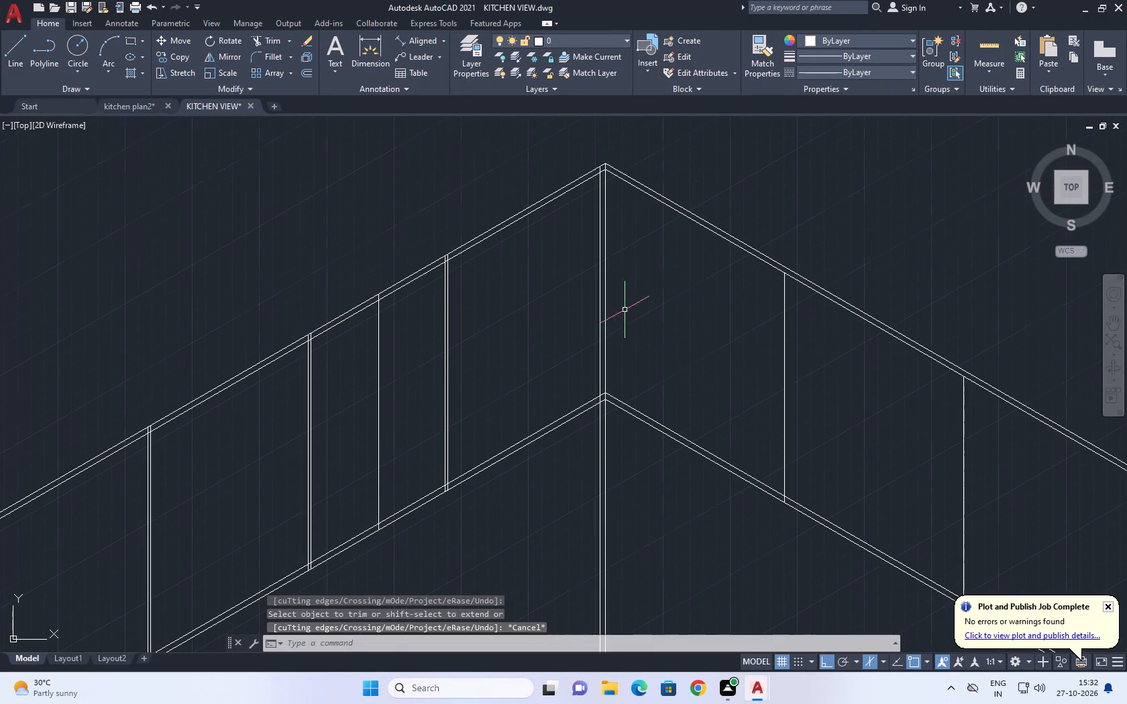
# Erase the remaining single vertical between the two double-line panels nearest the central corner on the west wall.
pyautogui.scroll(-2, 623, 310)
pyautogui.moveTo(492, 424); pyautogui.dragTo(569, 422, button='middle')
pyautogui.scroll(2, 594, 369)
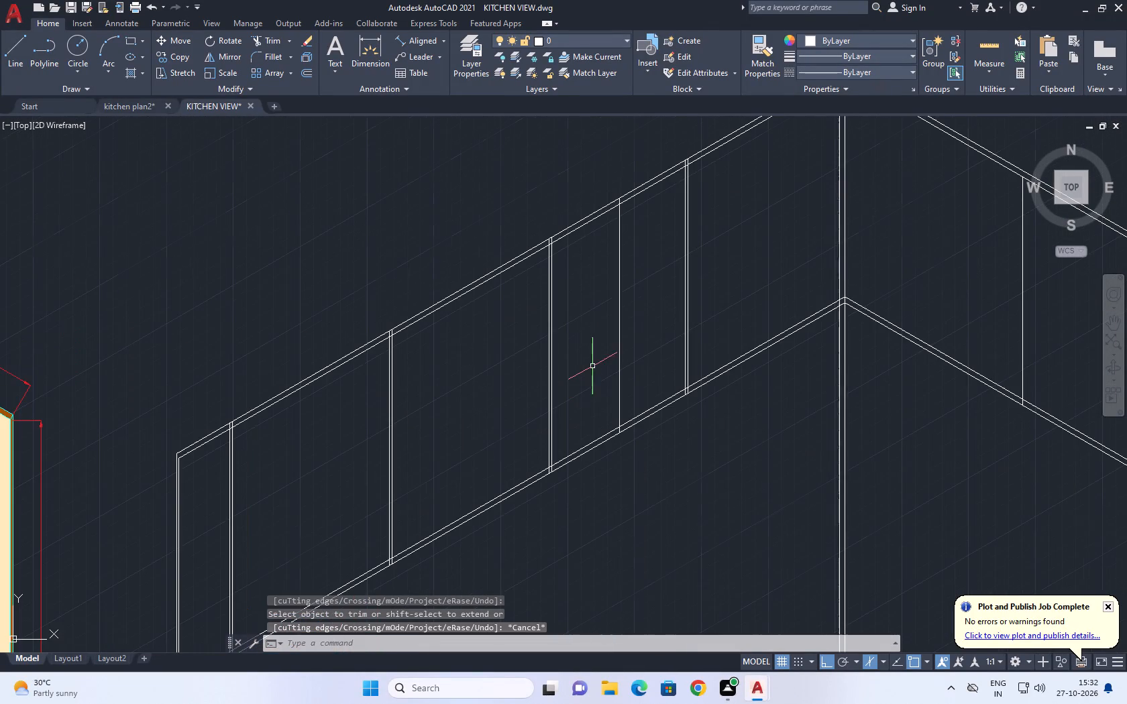
pyautogui.click(625, 308)
pyautogui.click(606, 284)
pyautogui.rightClick(616, 300)
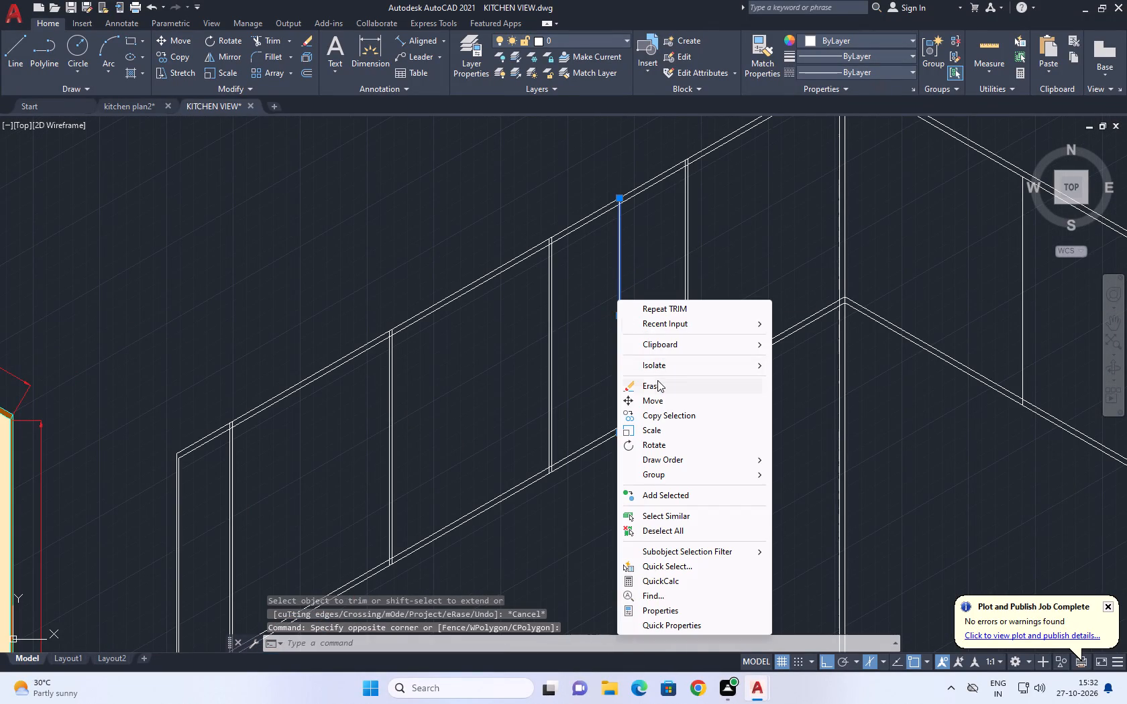
pyautogui.click(657, 380)
# Measure the spacing and edge lengths around the narrow west-end cabinet bay with Quick measure.
pyautogui.scroll(-2, 633, 310)
pyautogui.middleClick(668, 355)
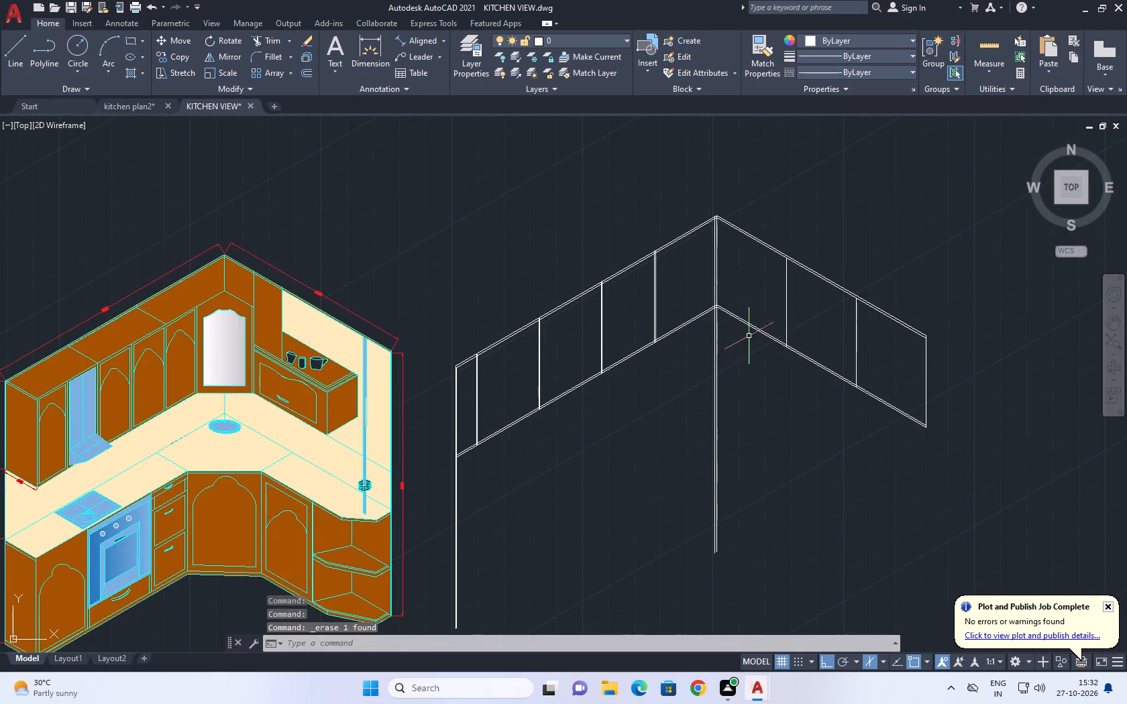
pyautogui.moveTo(644, 369); pyautogui.dragTo(606, 336, button='middle')
pyautogui.scroll(1, 435, 392)
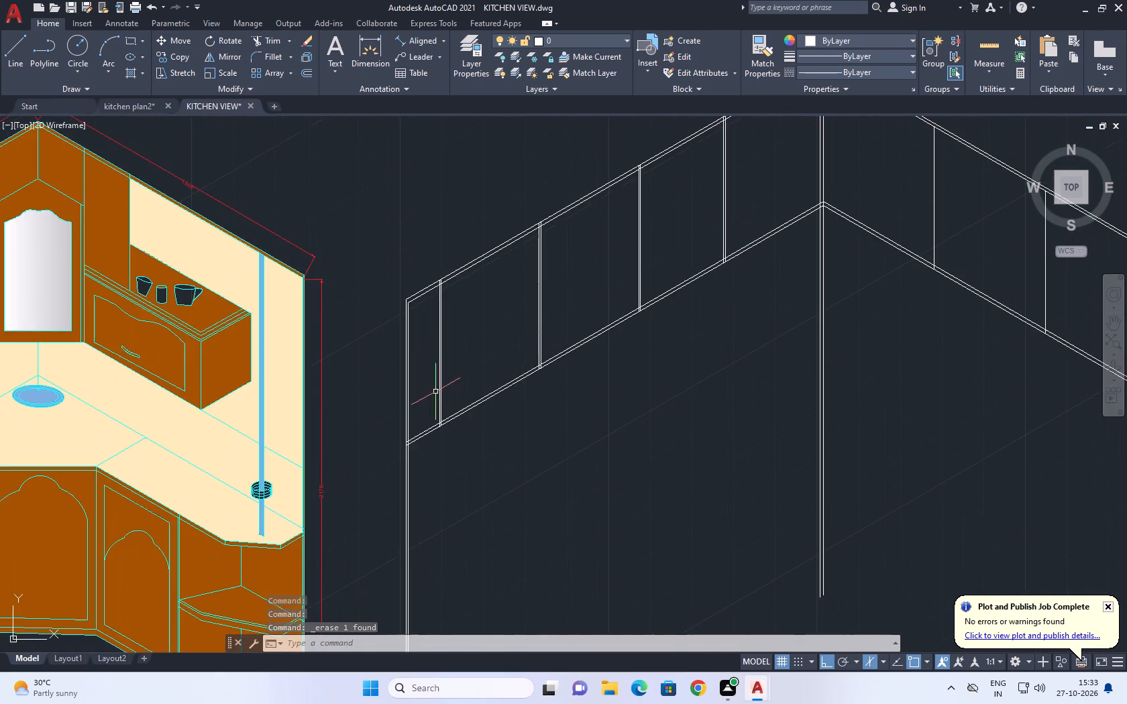
pyautogui.scroll(3, 435, 391)
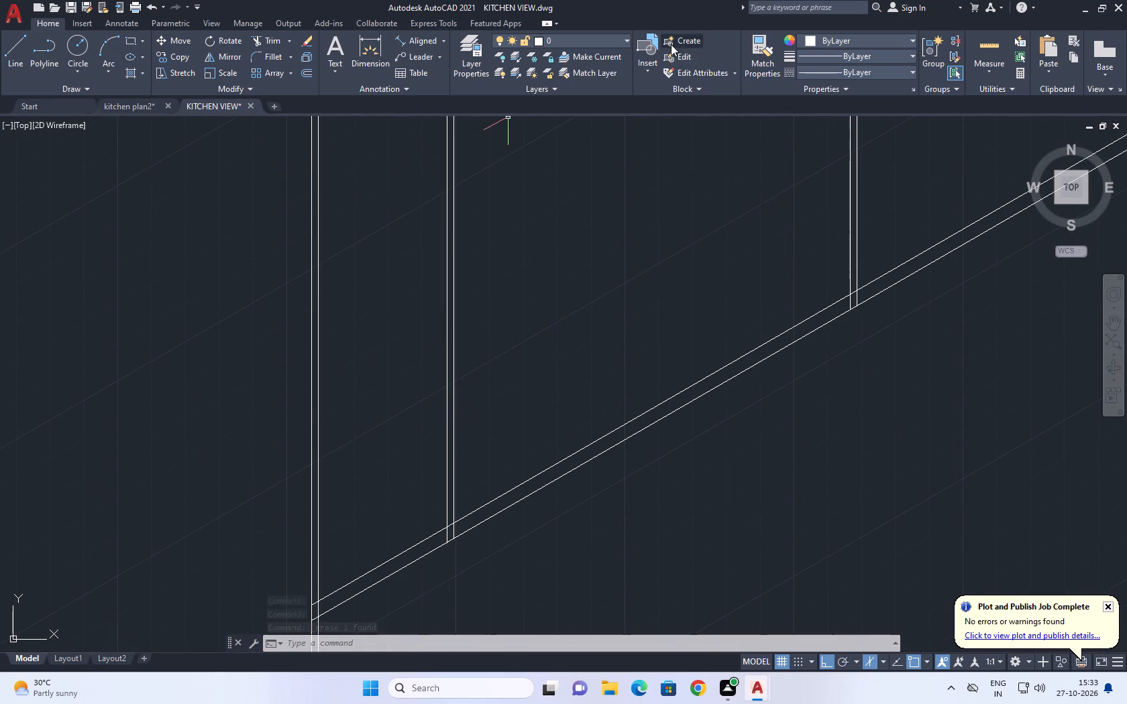
pyautogui.click(990, 49)
pyautogui.moveTo(444, 359); pyautogui.dragTo(513, 390, button='middle')
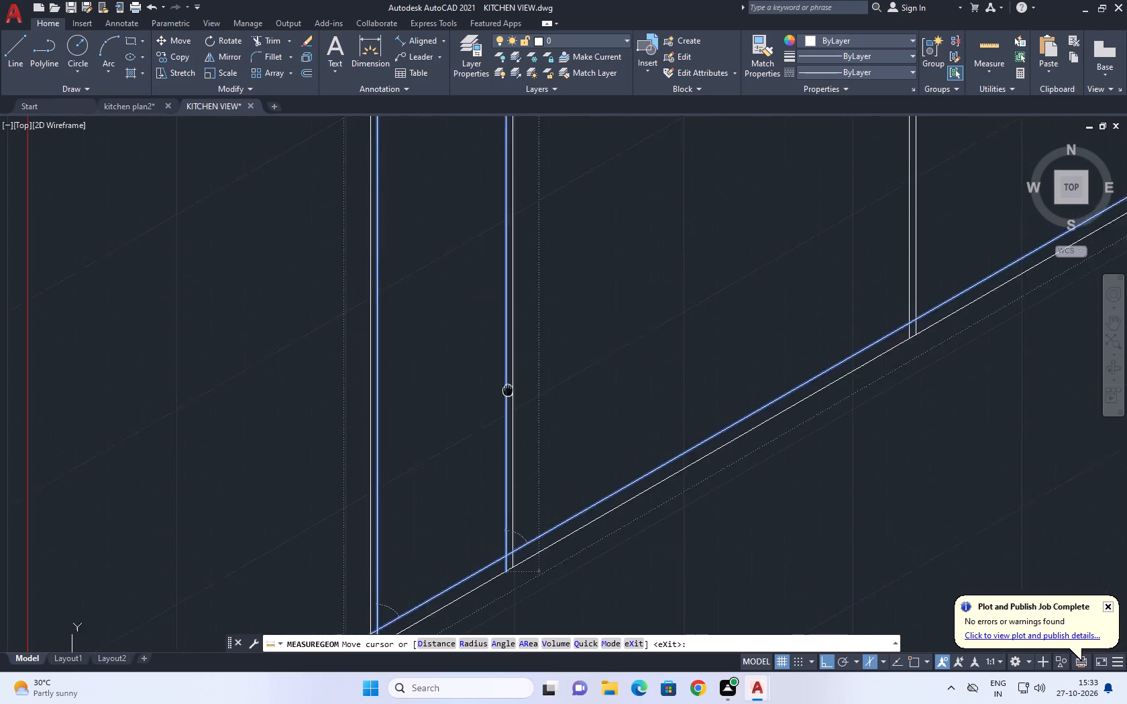
pyautogui.moveTo(513, 390); pyautogui.dragTo(513, 390, button='middle')
pyautogui.scroll(-1, 520, 394)
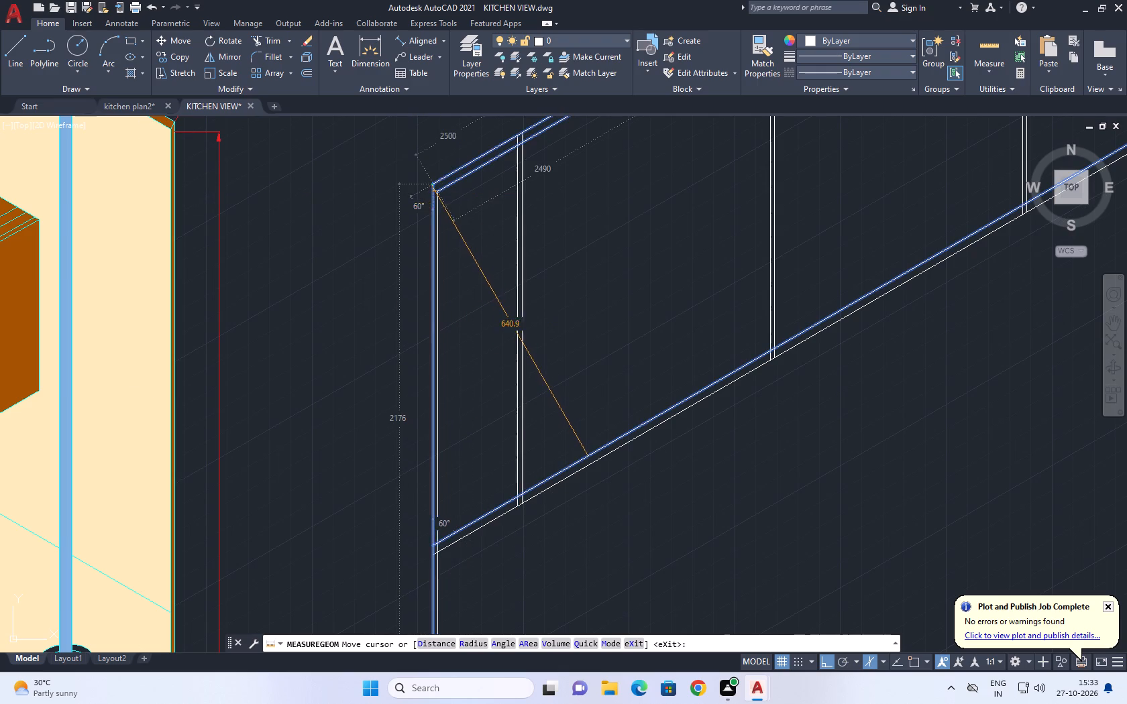
pyautogui.rightClick(463, 239)
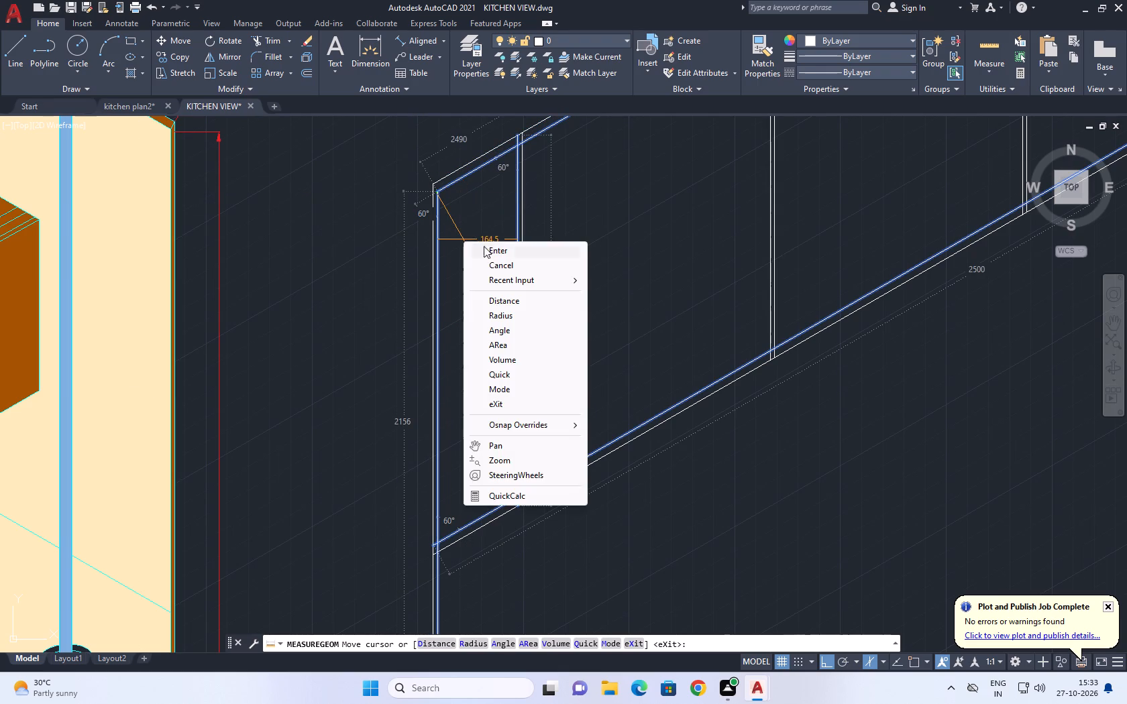
pyautogui.click(488, 263)
# Trim the overlapping line ends at the lower west corner of the west-wall cabinets into a clean double-line corner.
pyautogui.scroll(-1, 525, 423)
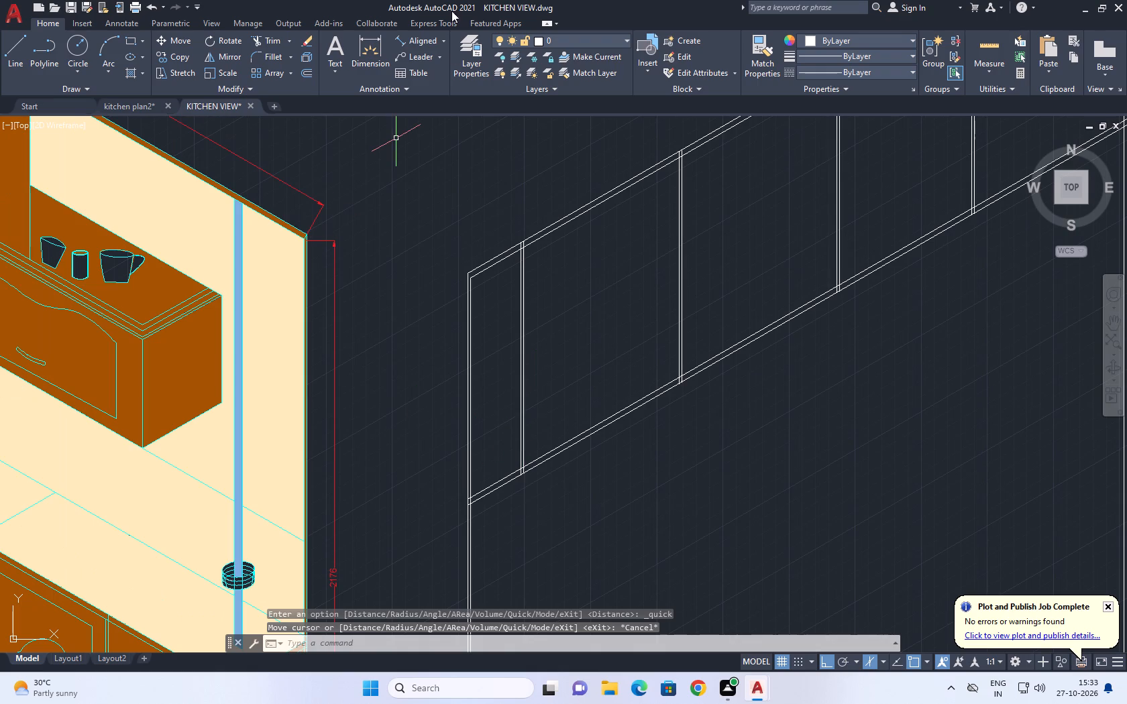
pyautogui.click(270, 40)
pyautogui.scroll(4, 485, 519)
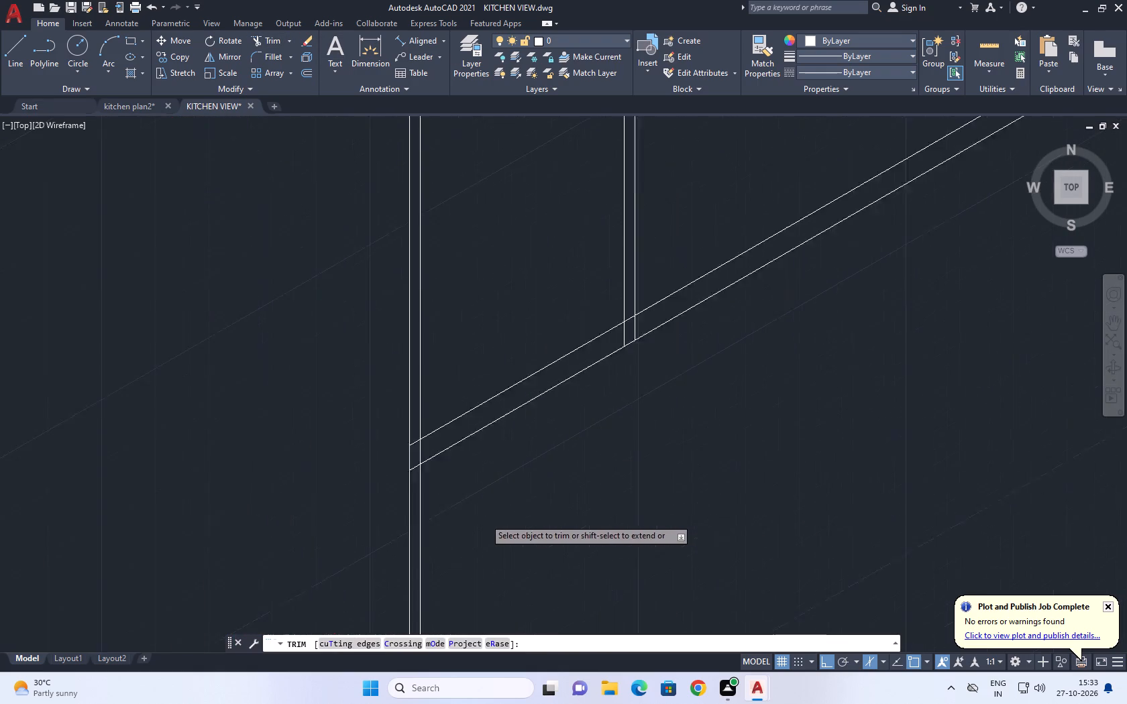
pyautogui.scroll(2, 400, 384)
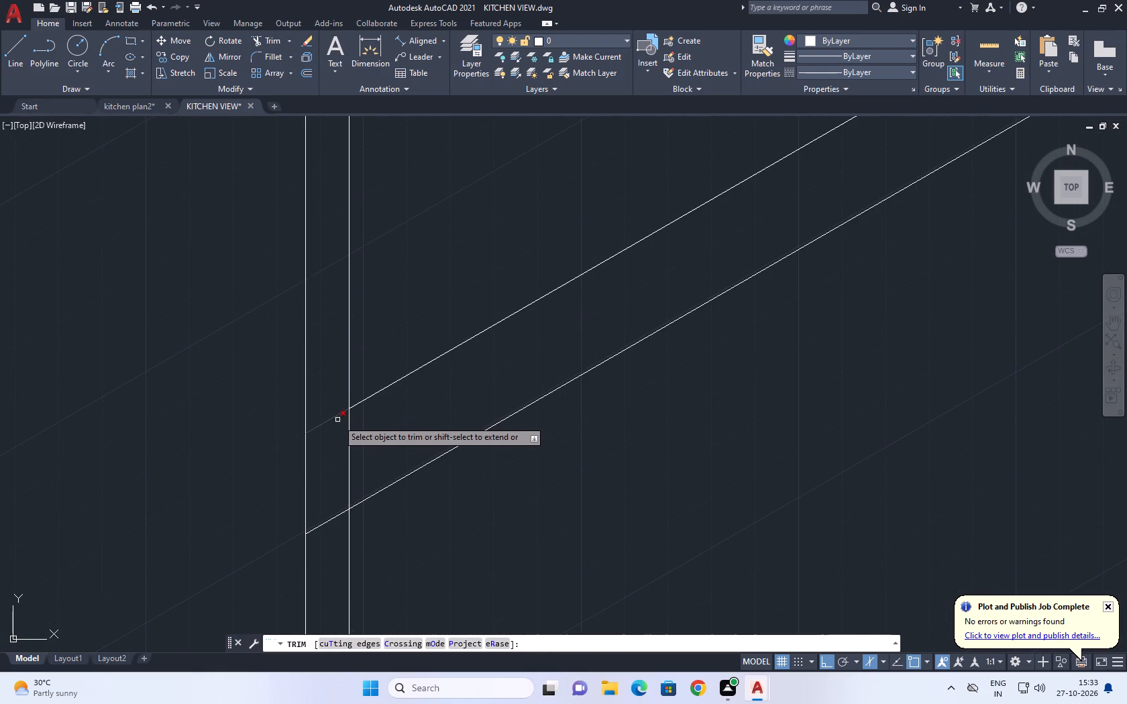
pyautogui.click(337, 416)
pyautogui.click(353, 433)
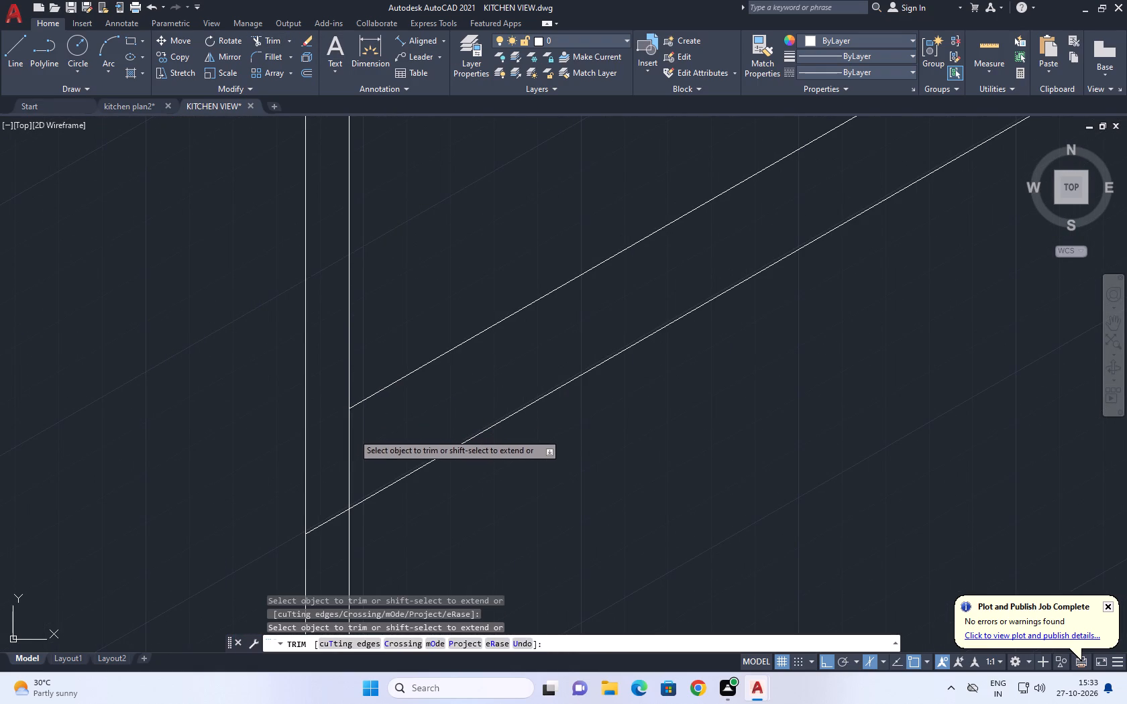
pyautogui.click(341, 454)
pyautogui.scroll(-5, 426, 447)
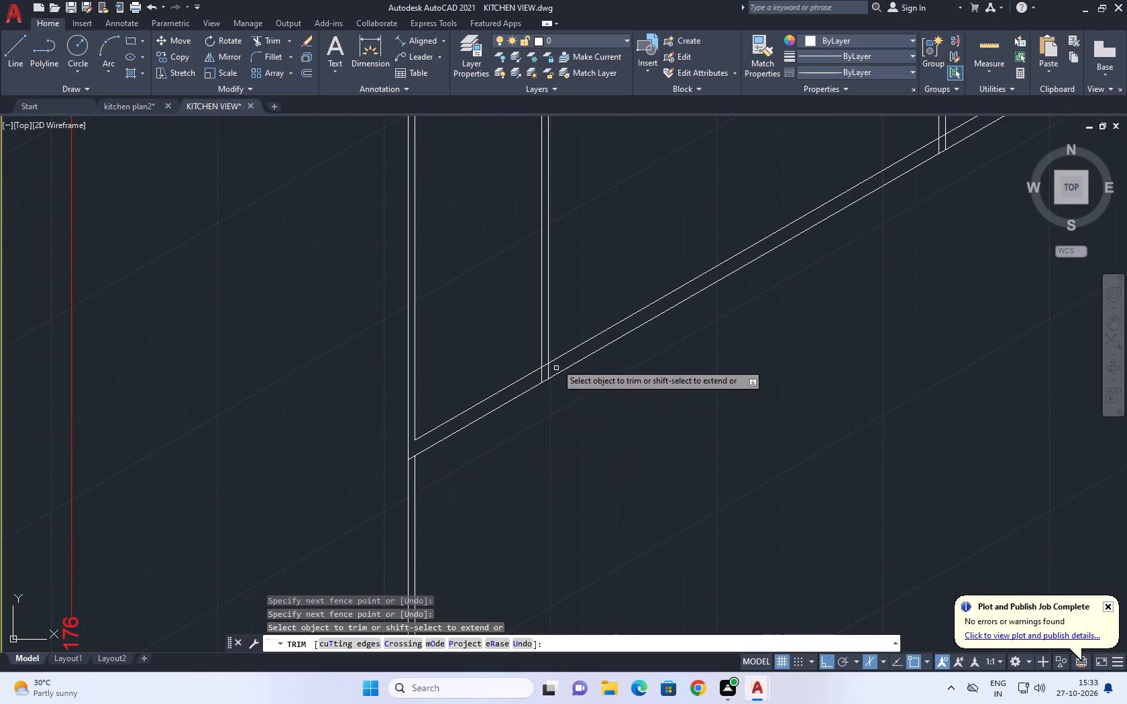
# Trim the inner bottom edge inside the westernmost divider and the stub of its west line below that edge.
pyautogui.scroll(5, 537, 386)
pyautogui.click(568, 208)
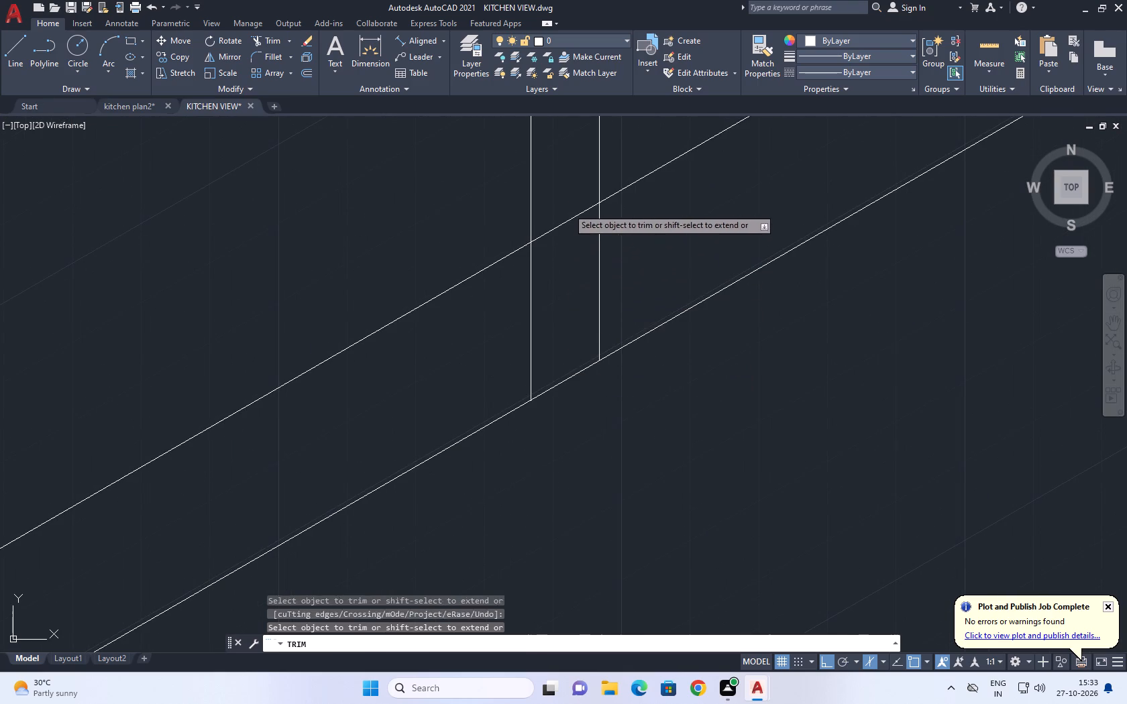
pyautogui.click(516, 309)
pyautogui.rightClick(645, 249)
pyautogui.click(675, 268)
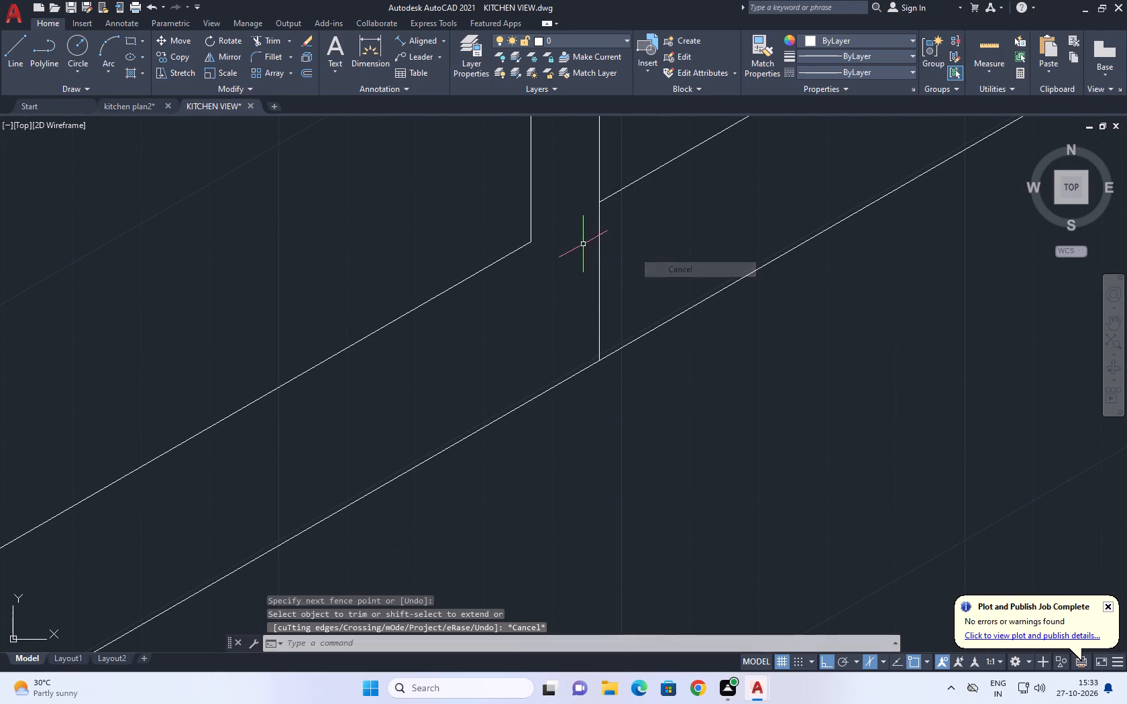
# Stretch the lower end of the westernmost divider's east line up to the inner bottom edge.
pyautogui.moveTo(644, 255); pyautogui.dragTo(632, 255)
pyautogui.click(589, 276)
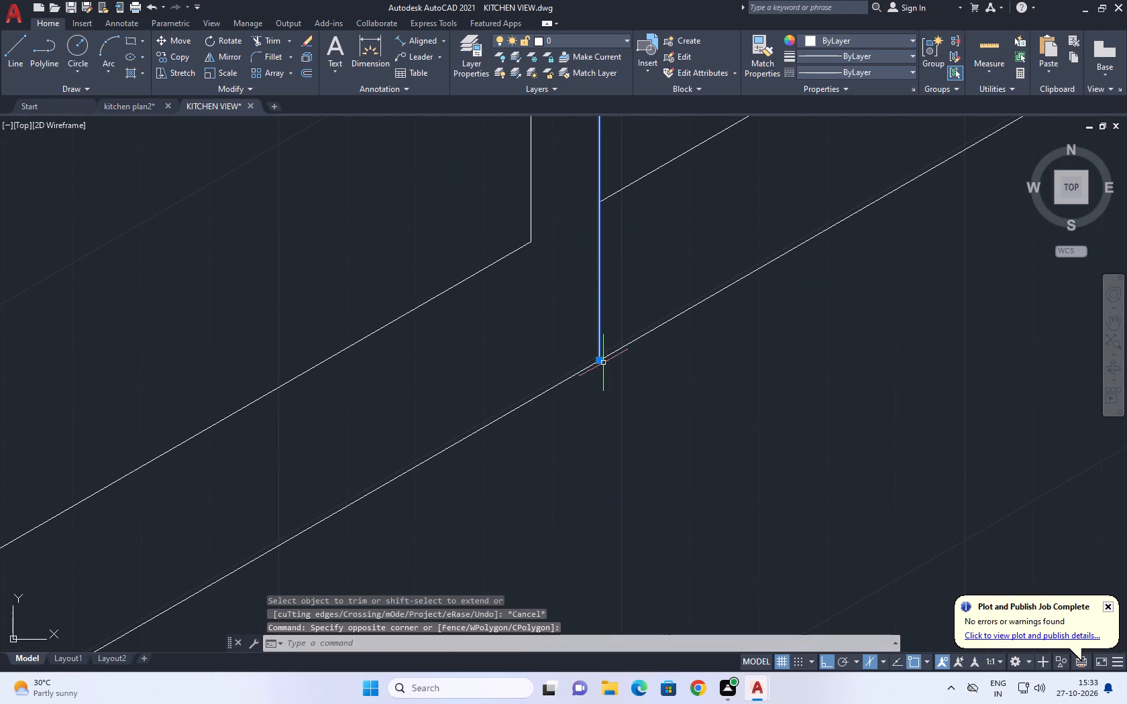
pyautogui.click(600, 360)
pyautogui.click(600, 200)
pyautogui.scroll(-2, 637, 260)
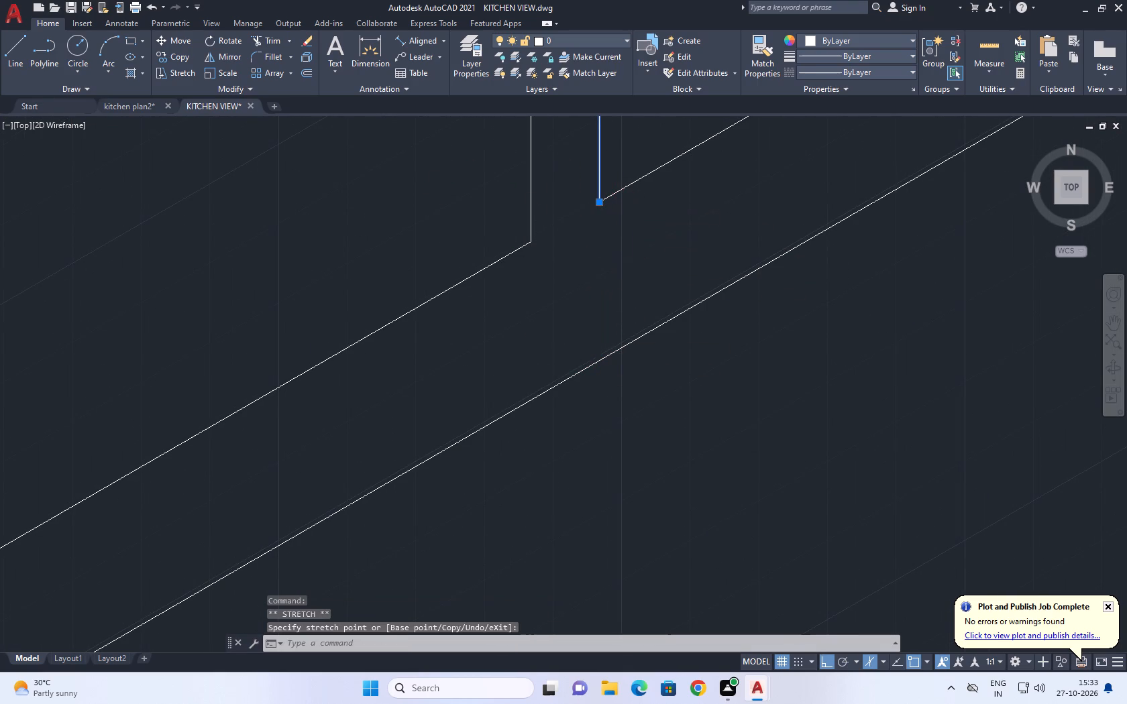
pyautogui.scroll(-3, 637, 260)
pyautogui.moveTo(661, 234); pyautogui.dragTo(598, 485, button='middle')
pyautogui.rightClick(613, 342)
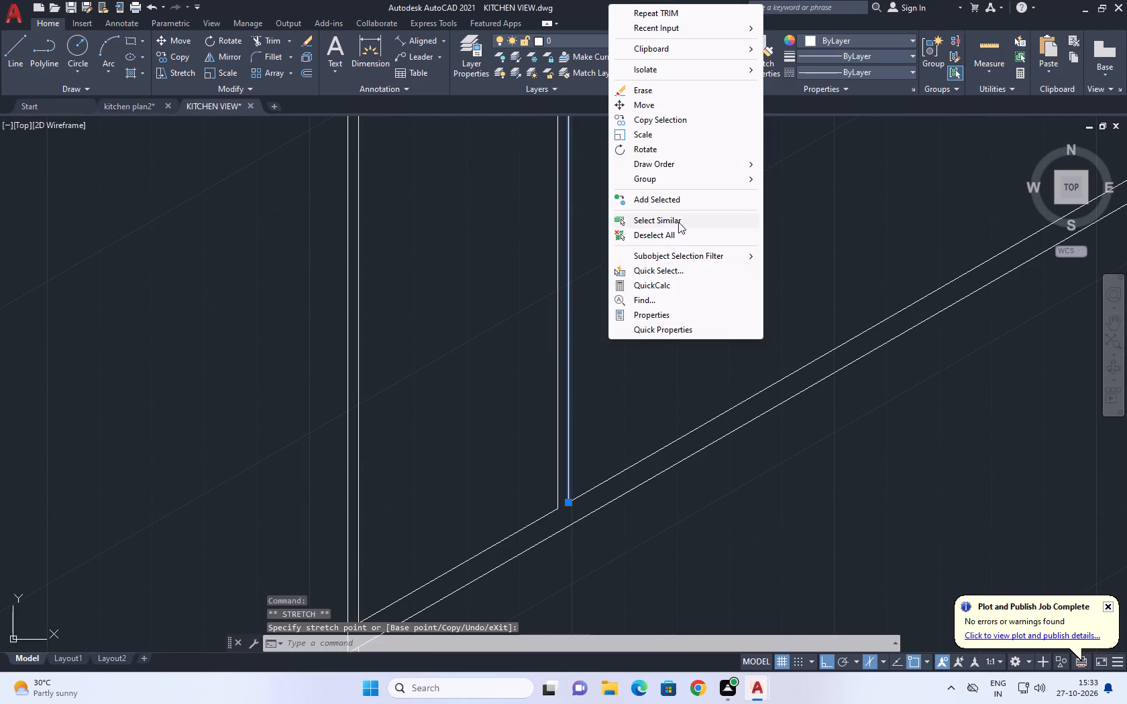
pyautogui.click(674, 234)
# Trim the top junction of the westernmost divider, removing the inner-edge piece between its lines and both stubs above.
pyautogui.scroll(-5, 704, 427)
pyautogui.scroll(5, 674, 375)
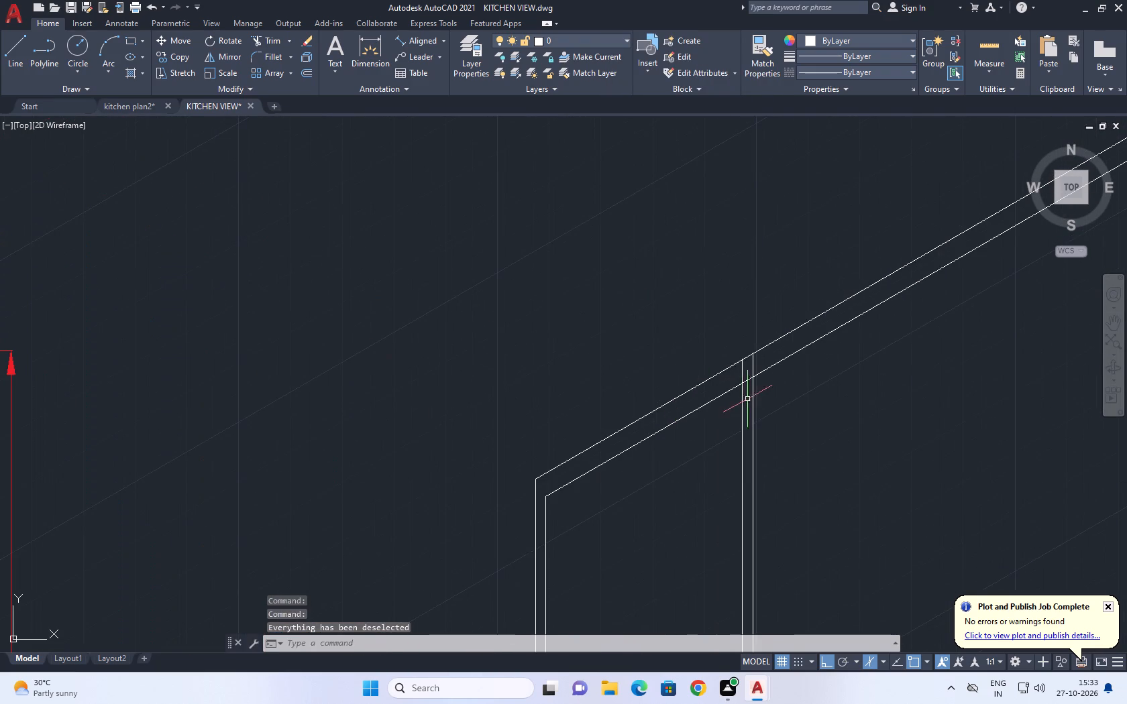
pyautogui.scroll(3, 733, 380)
pyautogui.moveTo(757, 363); pyautogui.dragTo(678, 359, button='middle')
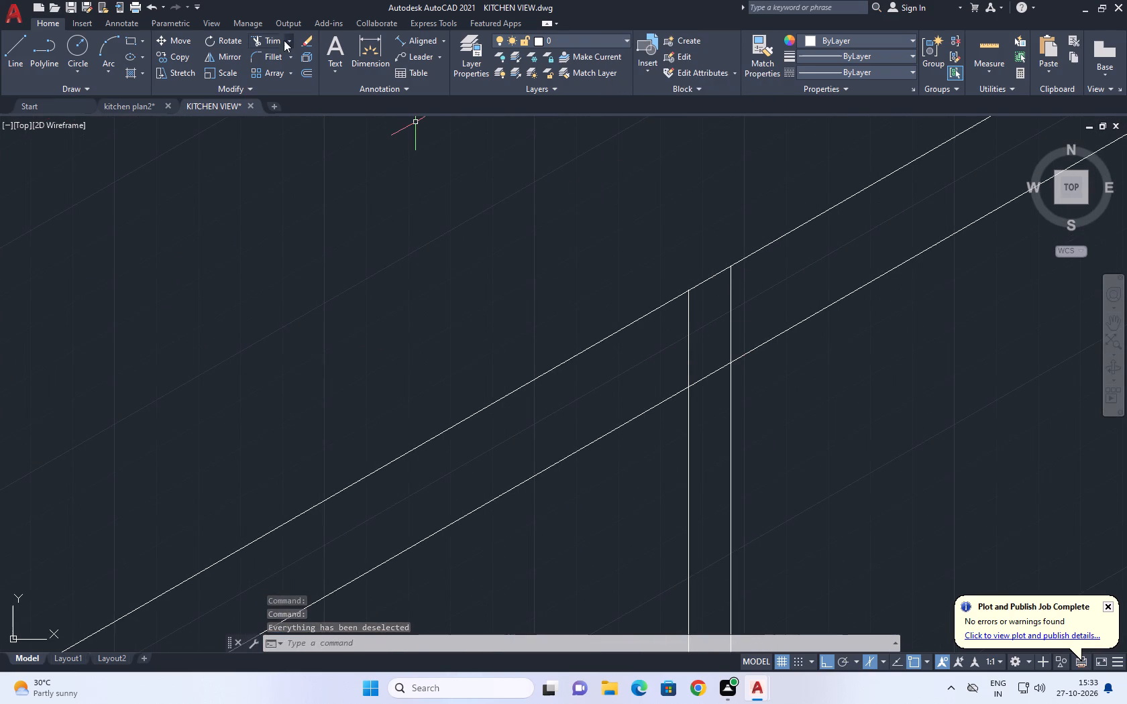
pyautogui.moveTo(277, 37); pyautogui.dragTo(282, 47)
pyautogui.scroll(2, 665, 363)
pyautogui.click(761, 409)
pyautogui.click(704, 320)
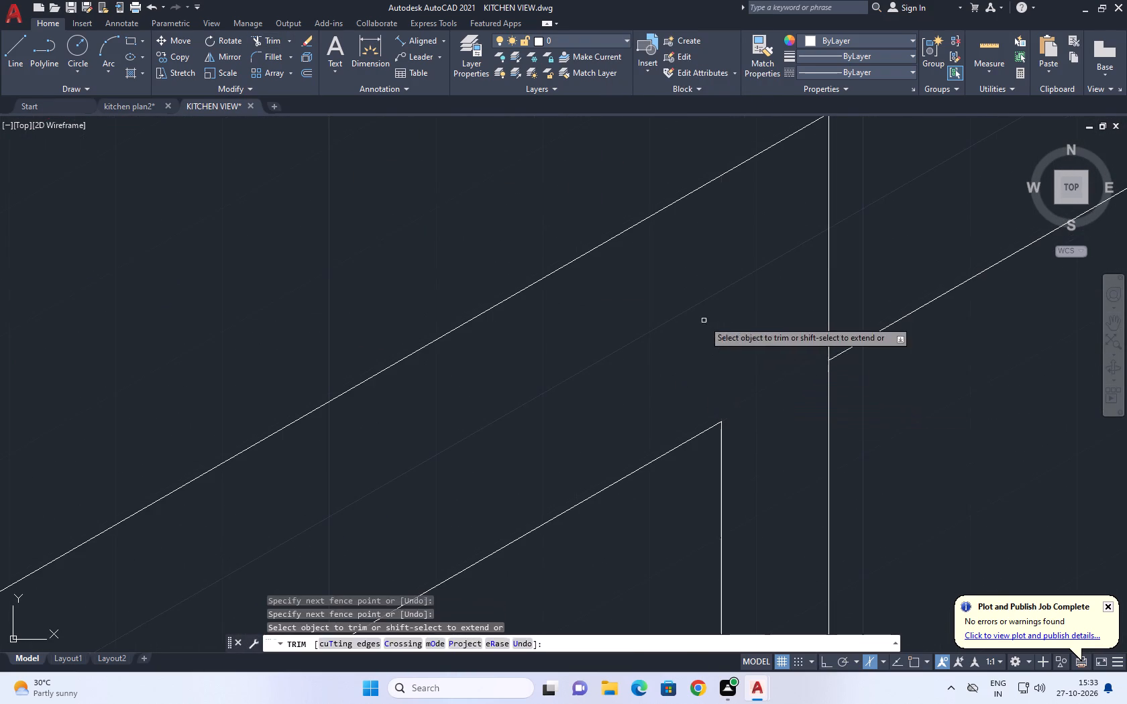
pyautogui.click(860, 200)
pyautogui.click(768, 253)
pyautogui.rightClick(762, 261)
pyautogui.click(797, 283)
pyautogui.scroll(-1, 690, 363)
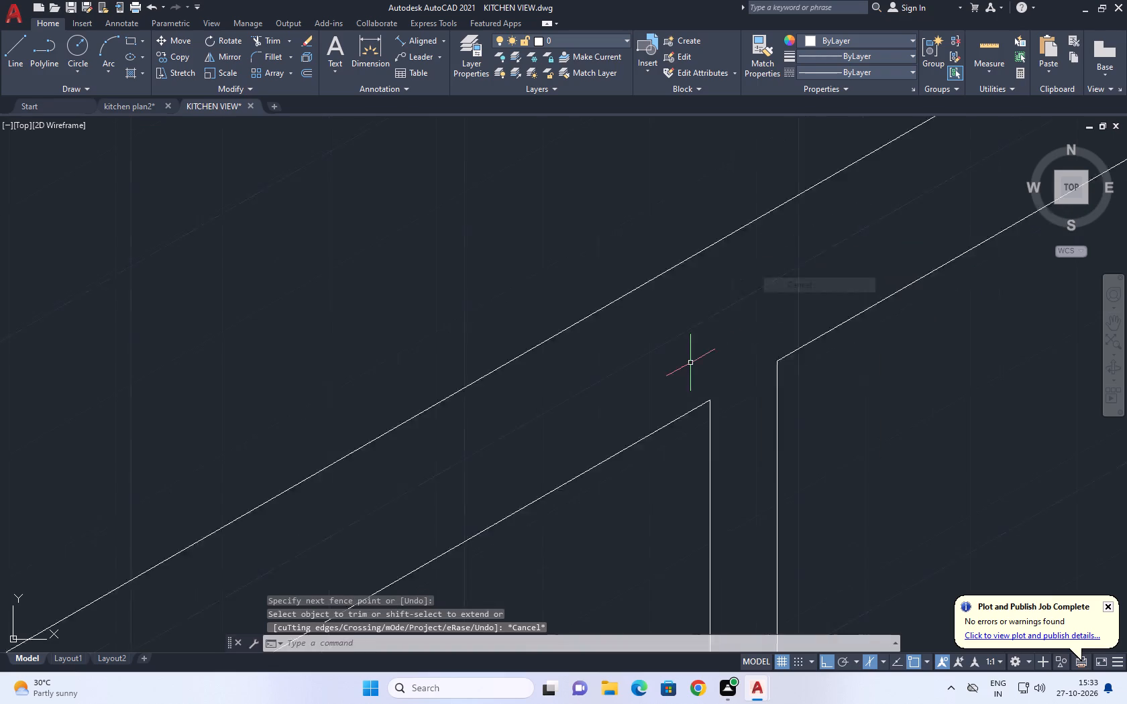
pyautogui.scroll(-7, 690, 363)
# Trim the bottom junction of the second divider from the west, removing the inner-edge piece and both stubs below.
pyautogui.moveTo(682, 434); pyautogui.dragTo(456, 379, button='middle')
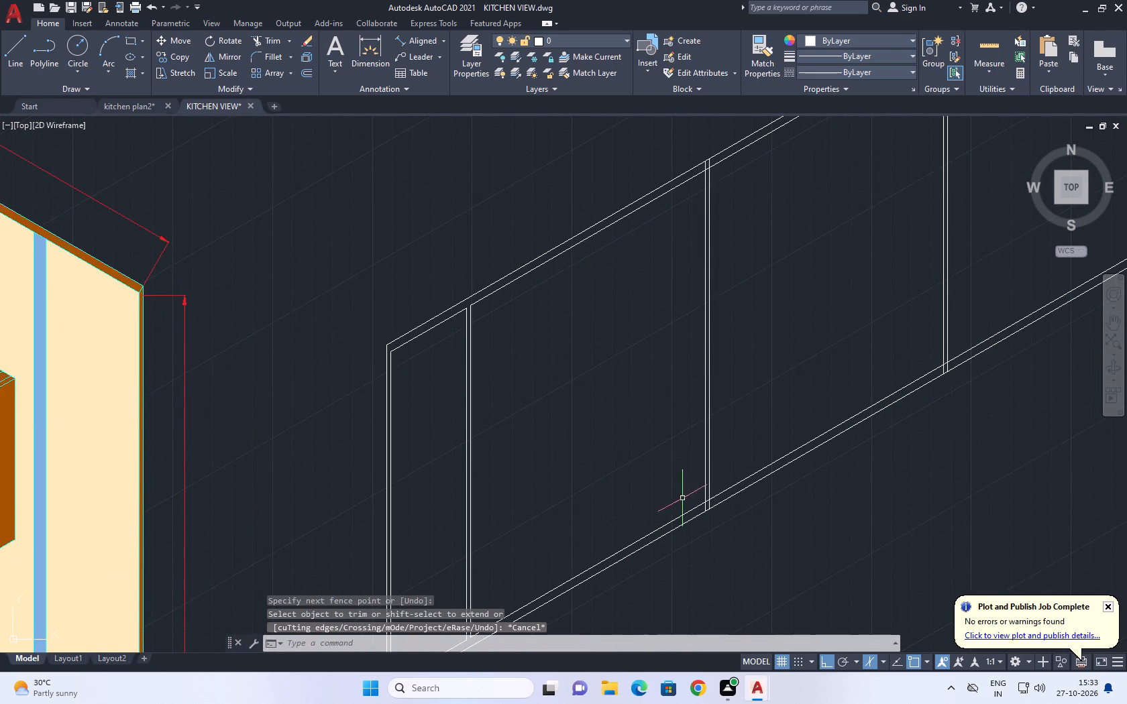
pyautogui.scroll(2, 690, 502)
pyautogui.click(274, 42)
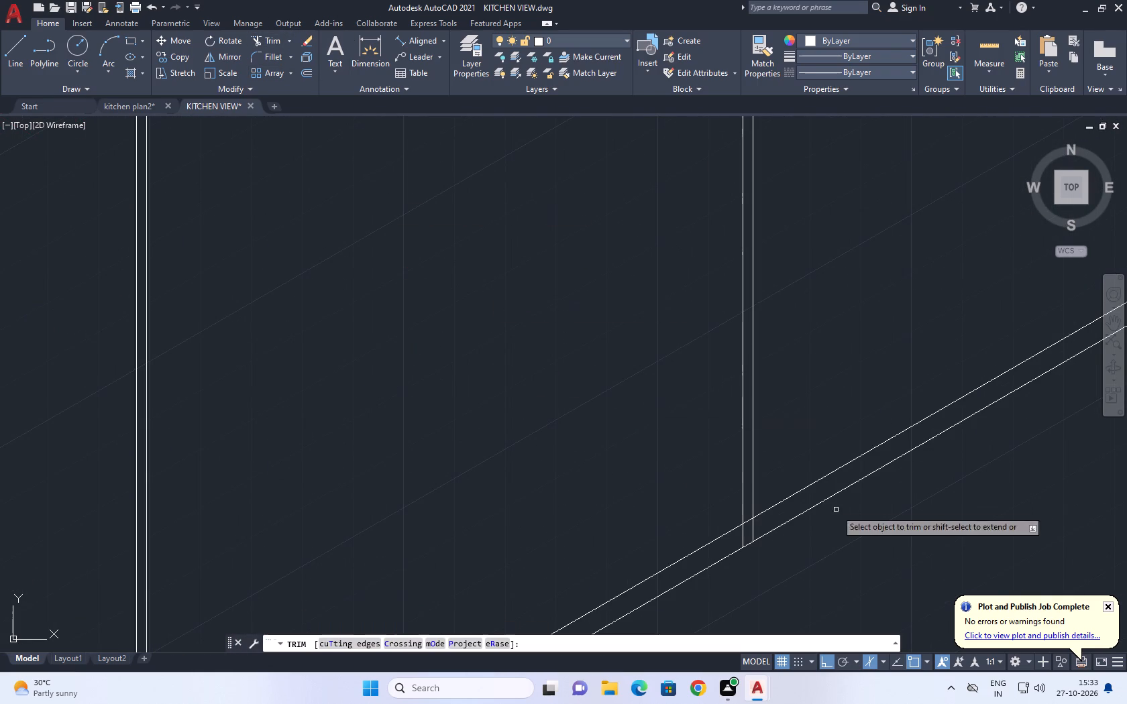
pyautogui.moveTo(836, 510); pyautogui.dragTo(738, 414, button='middle')
pyautogui.scroll(5, 633, 447)
pyautogui.click(788, 205)
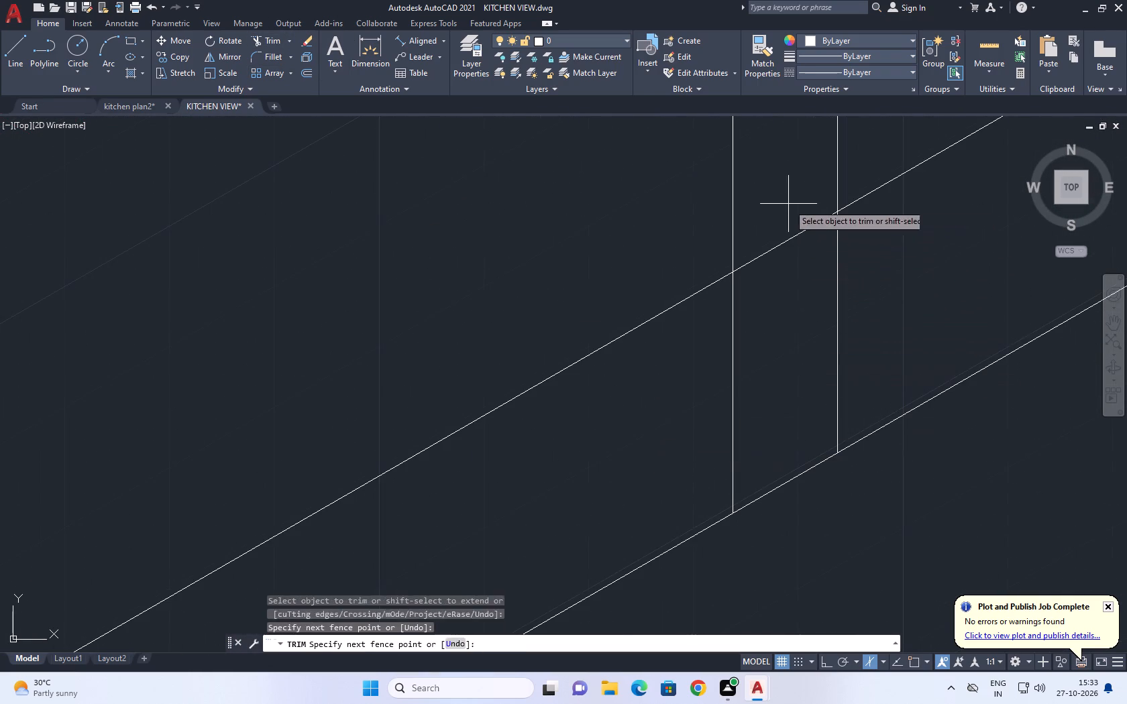
pyautogui.click(725, 367)
pyautogui.click(872, 326)
pyautogui.moveTo(799, 353); pyautogui.dragTo(778, 363)
pyautogui.scroll(-4, 806, 337)
pyautogui.moveTo(818, 355); pyautogui.dragTo(789, 377, button='middle')
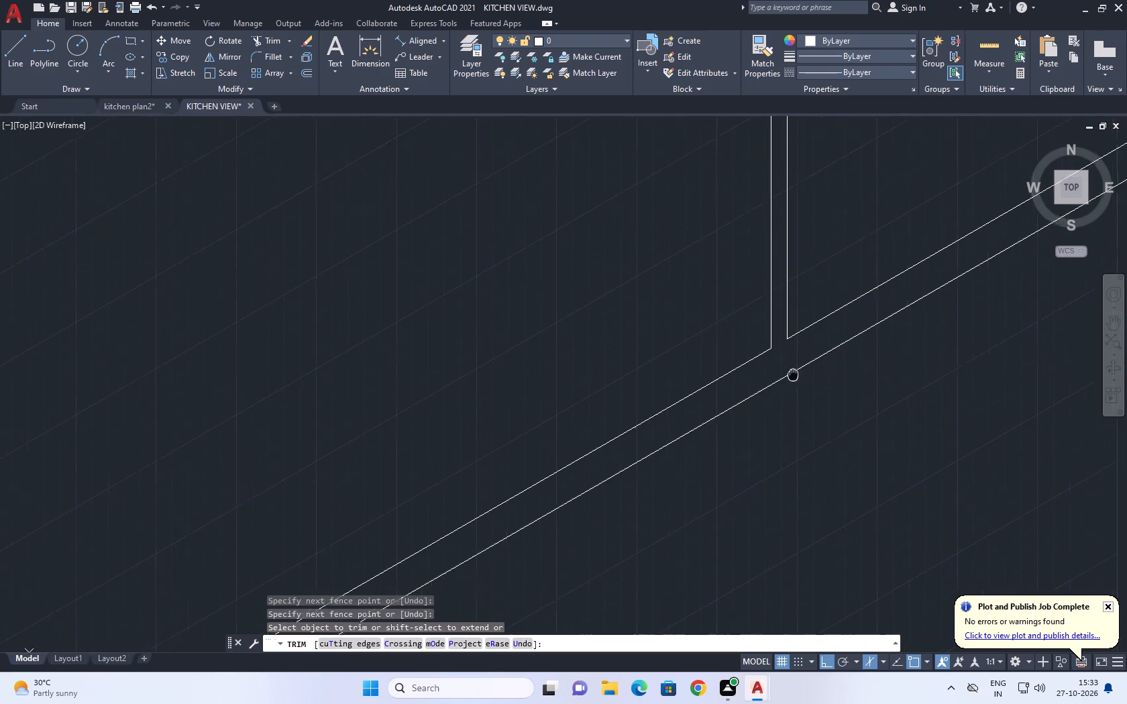
pyautogui.moveTo(789, 377); pyautogui.dragTo(763, 392, button='middle')
pyautogui.scroll(-2, 729, 390)
pyautogui.moveTo(737, 355); pyautogui.dragTo(698, 374, button='middle')
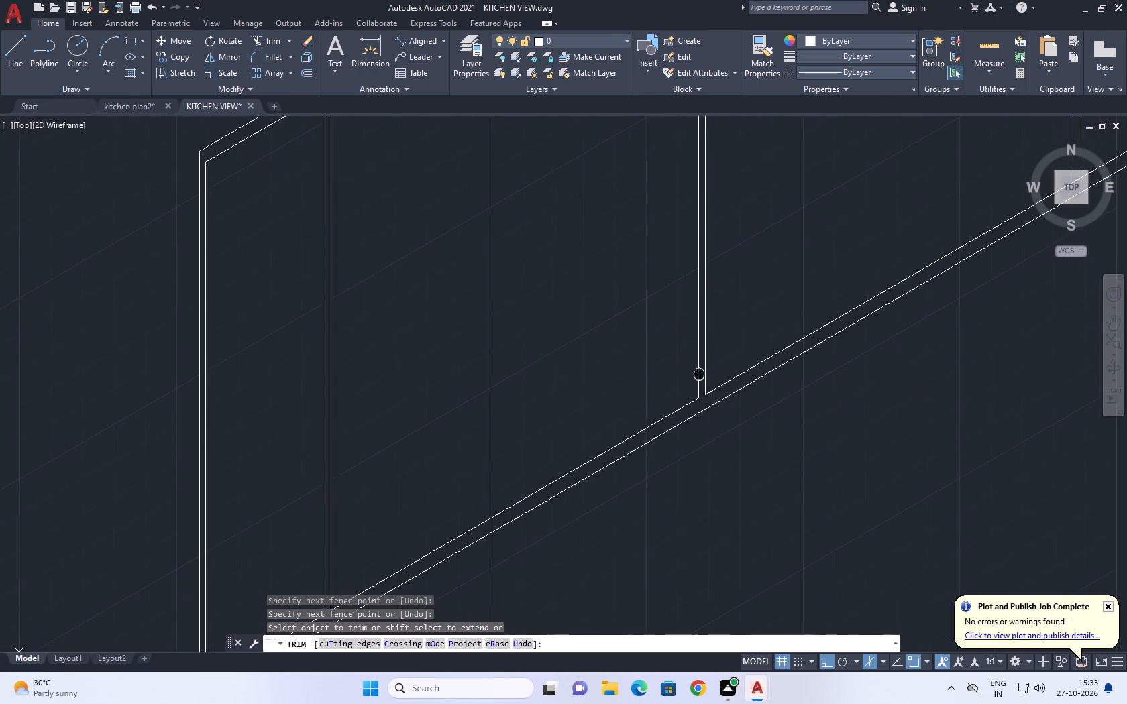
pyautogui.moveTo(698, 374); pyautogui.dragTo(685, 381, button='middle')
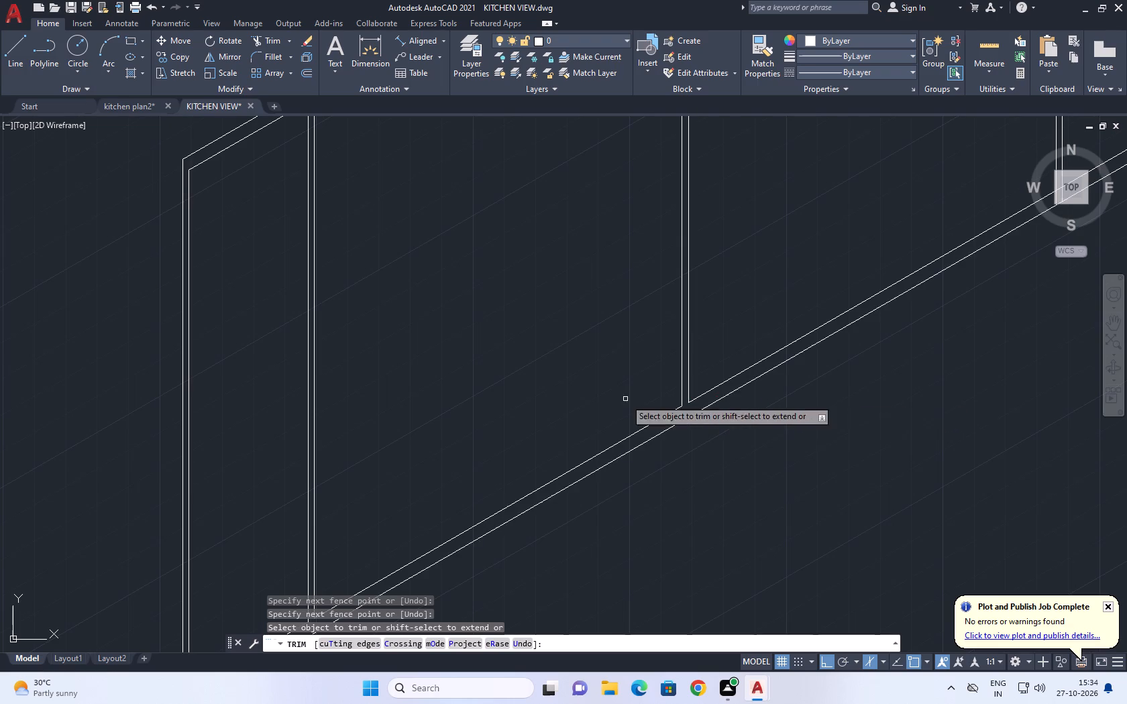
pyautogui.scroll(-5, 649, 399)
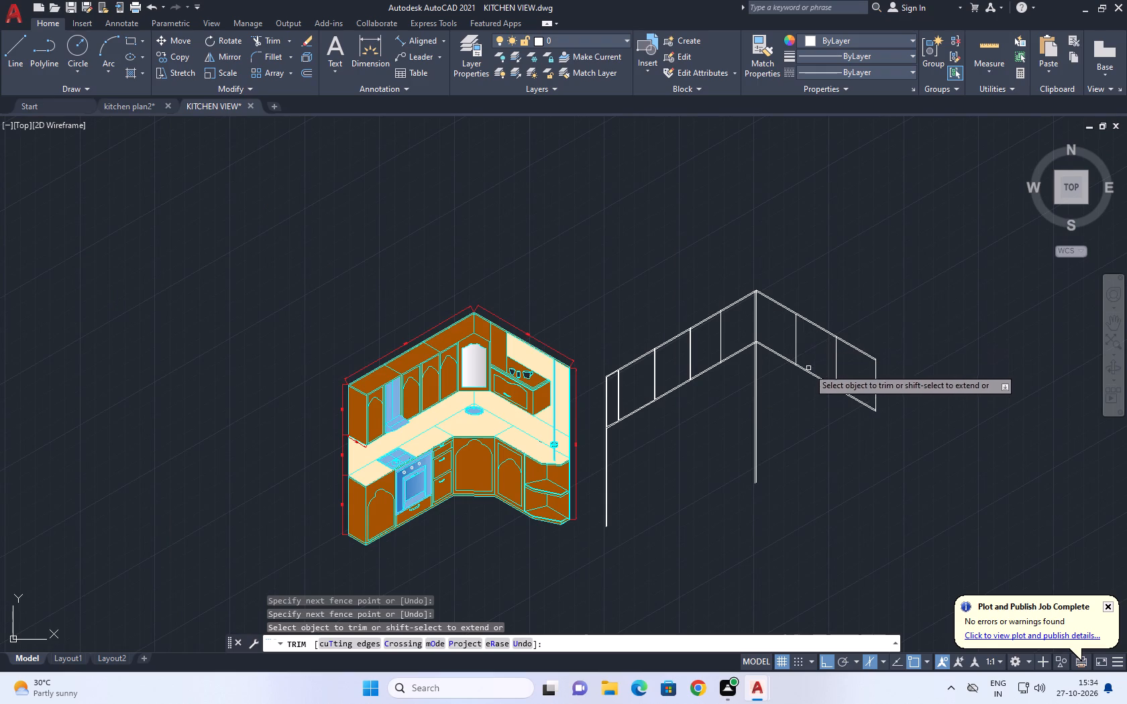
pyautogui.scroll(1, 706, 361)
pyautogui.press('Escape')
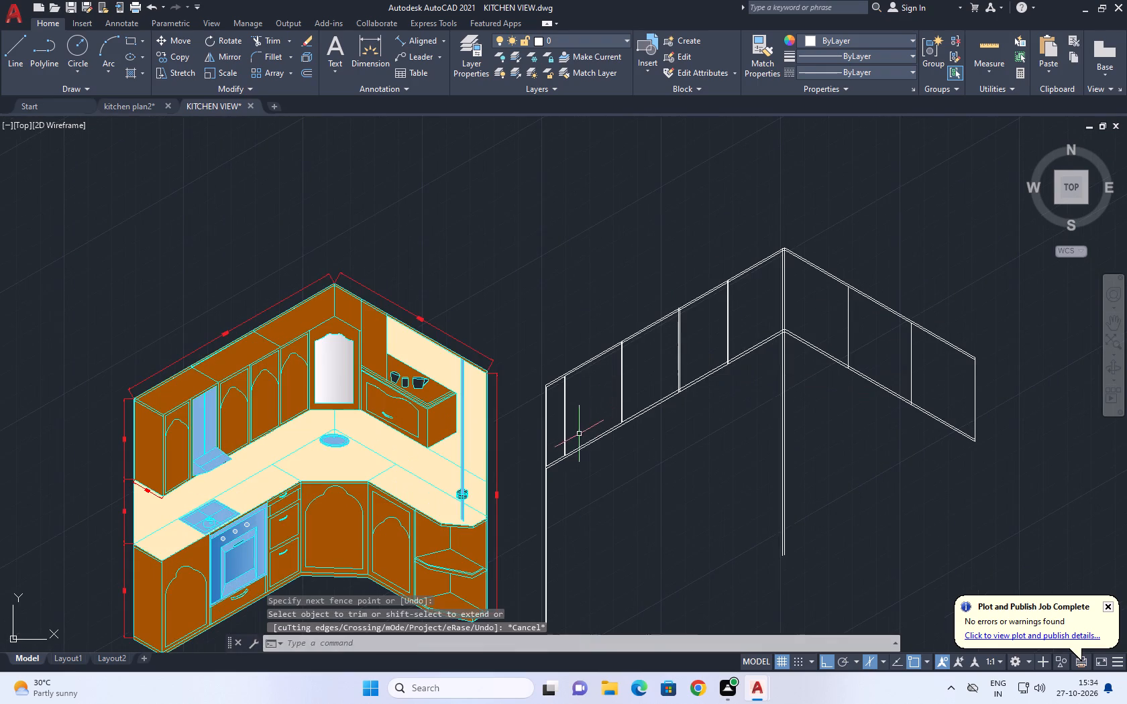
# Draw a 30° line from the midpoint of the westernmost divider's east line along the west wall, slightly past the central corner.
pyautogui.scroll(2, 542, 428)
pyautogui.moveTo(586, 414); pyautogui.dragTo(533, 396, button='middle')
pyautogui.press('l')
pyautogui.press('space')
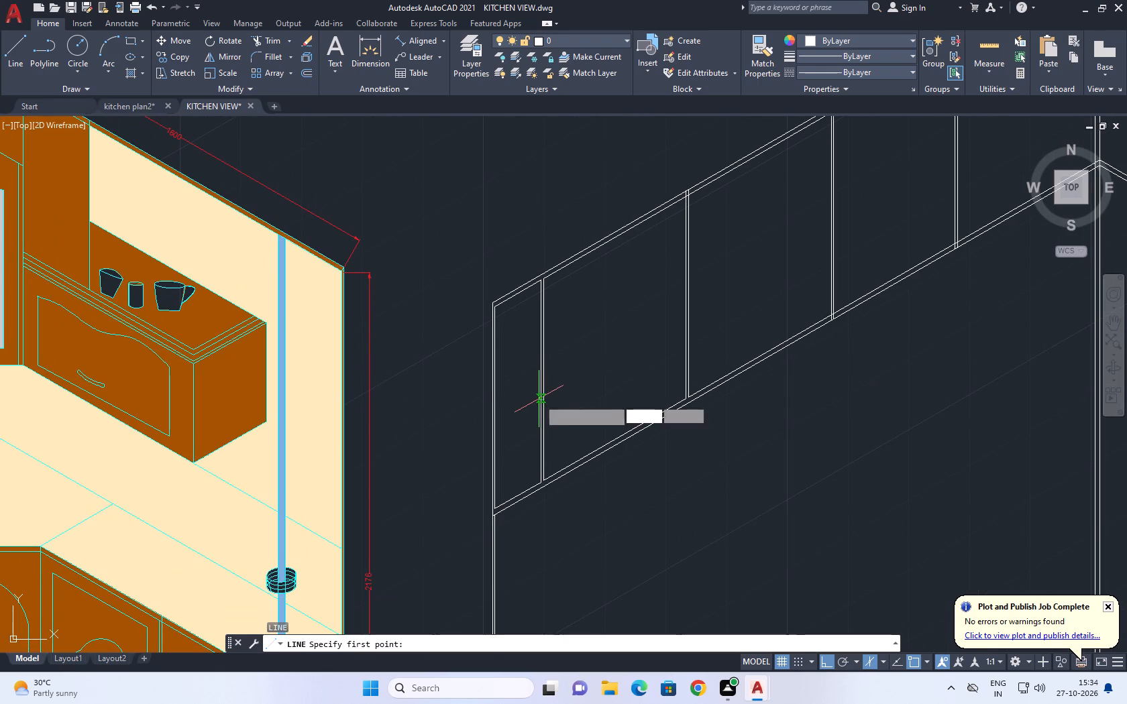
pyautogui.click(543, 378)
pyautogui.scroll(-1, 643, 365)
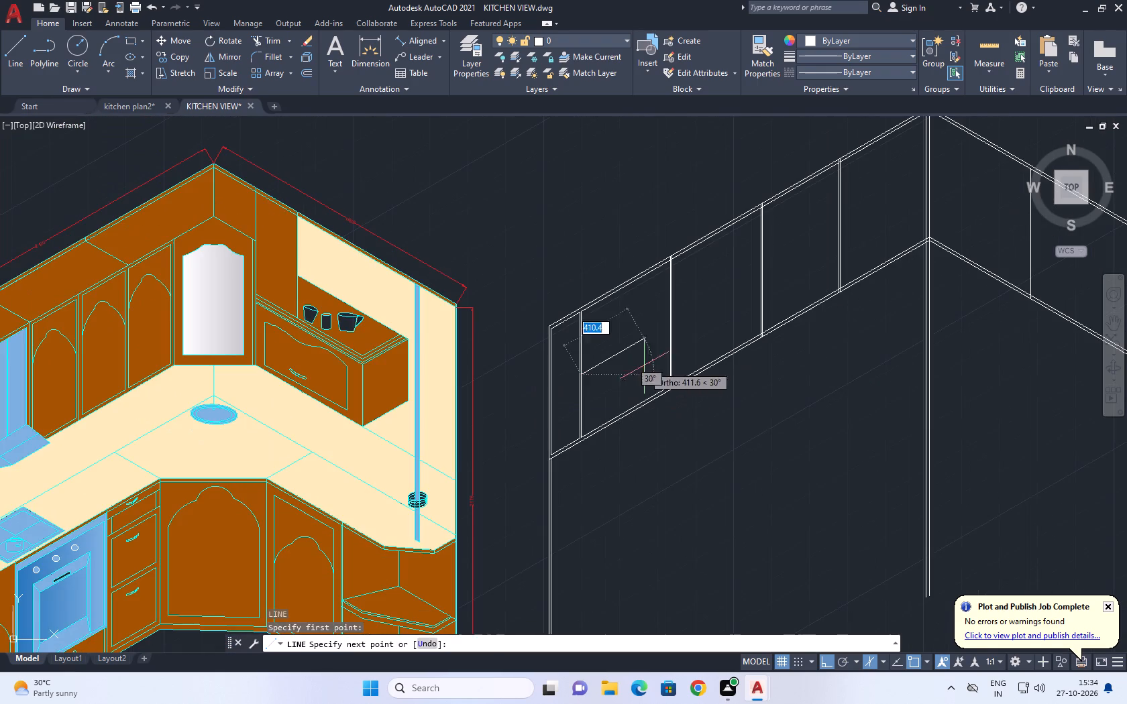
pyautogui.moveTo(792, 322); pyautogui.dragTo(612, 398, button='middle')
pyautogui.scroll(2, 744, 249)
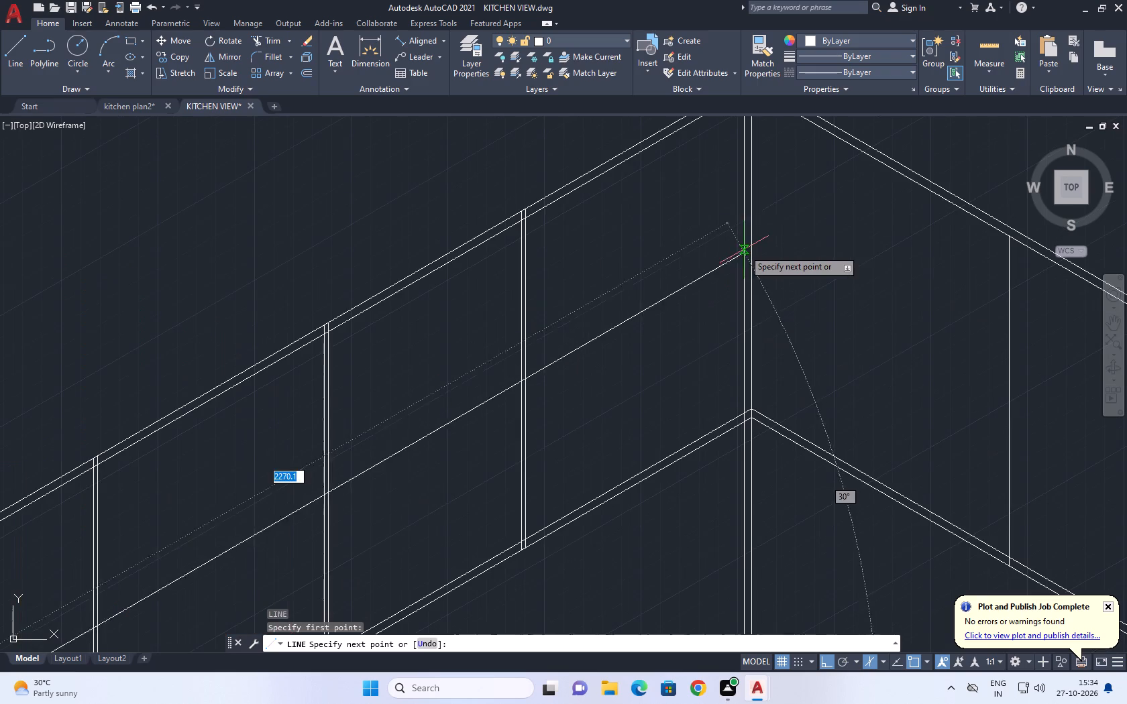
pyautogui.click(775, 220)
pyautogui.press('Escape')
# Draw a line about 3840 long at 330° from the mid-height line's crossing at the central corner, past the east cabinets' end.
pyautogui.scroll(-1, 759, 245)
pyautogui.moveTo(771, 248); pyautogui.dragTo(727, 217, button='middle')
pyautogui.press('l')
pyautogui.press('space')
pyautogui.scroll(3, 708, 229)
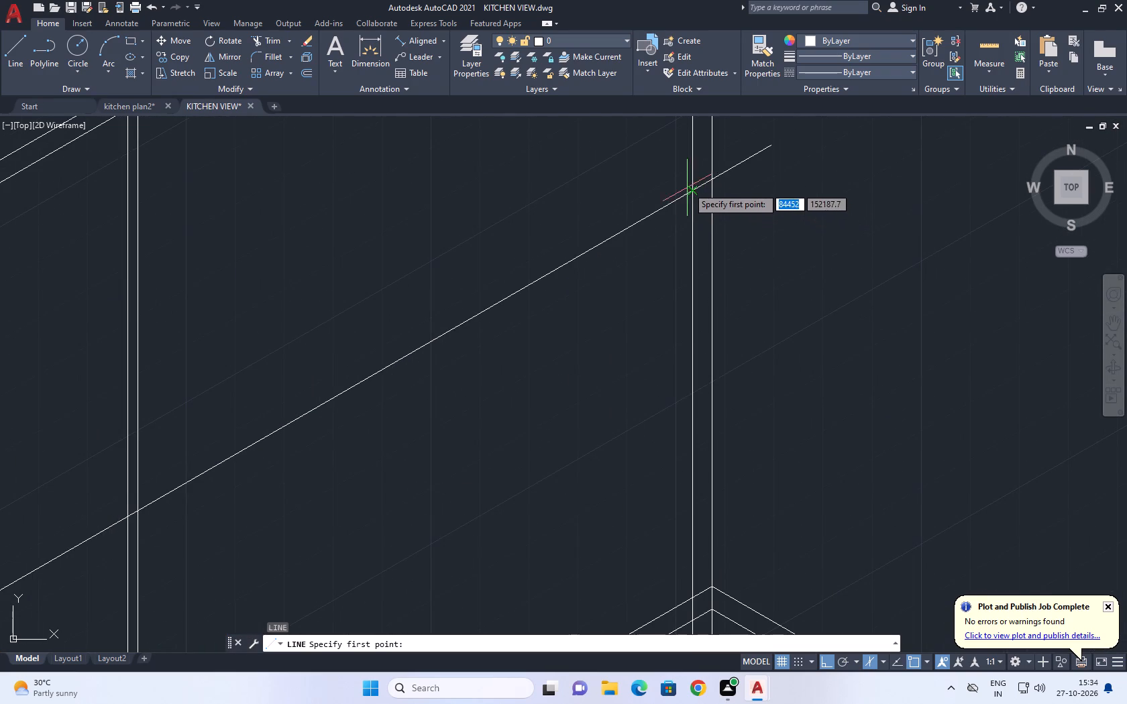
pyautogui.click(710, 182)
pyautogui.scroll(-5, 818, 351)
pyautogui.moveTo(954, 392); pyautogui.dragTo(941, 392, button='middle')
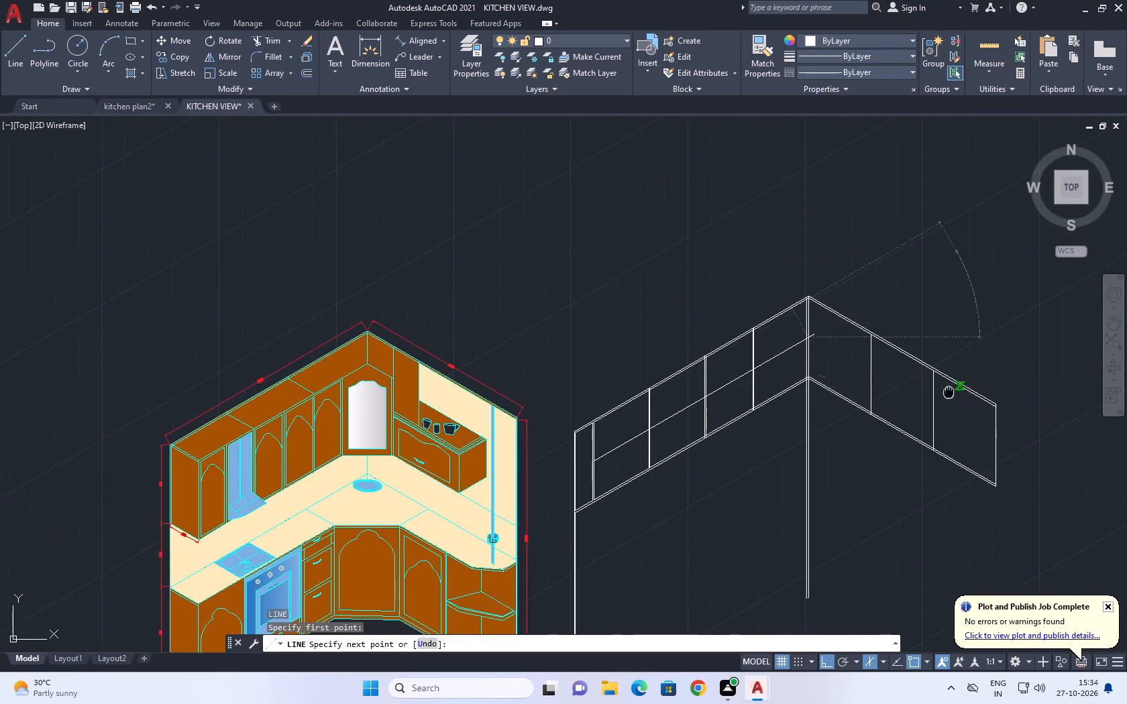
pyautogui.moveTo(941, 392); pyautogui.dragTo(680, 343, button='middle')
pyautogui.scroll(-3, 763, 416)
pyautogui.press('F5')
pyautogui.scroll(2, 800, 438)
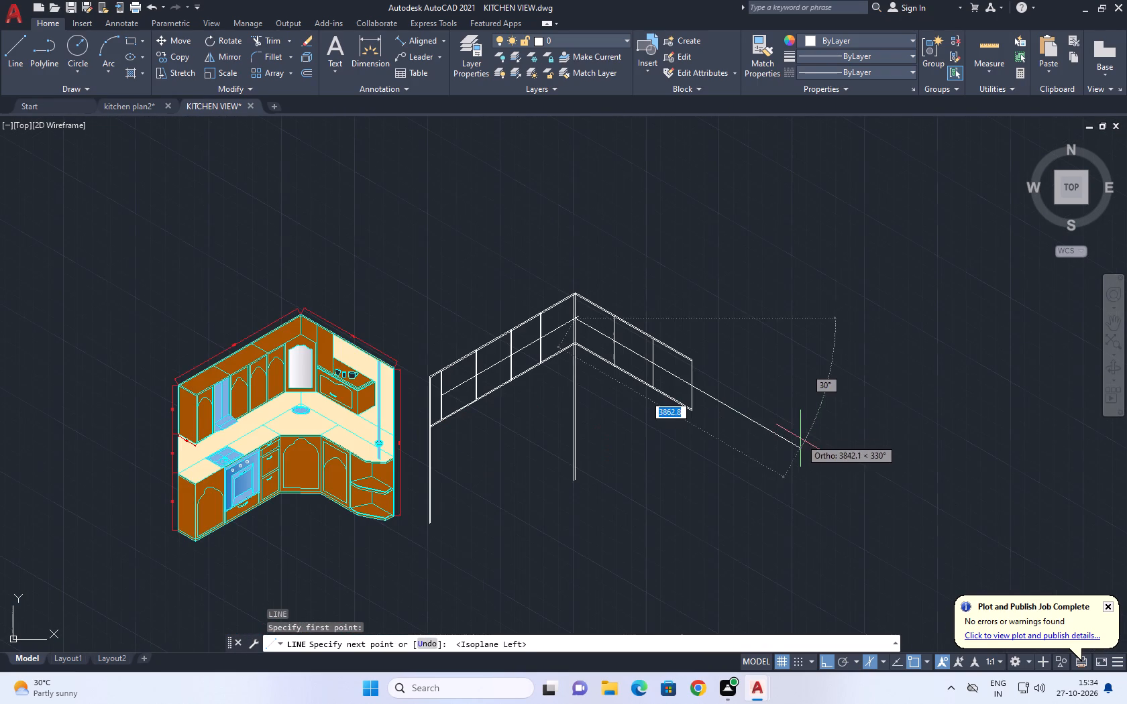
pyautogui.click(800, 438)
pyautogui.rightClick(800, 394)
pyautogui.click(860, 415)
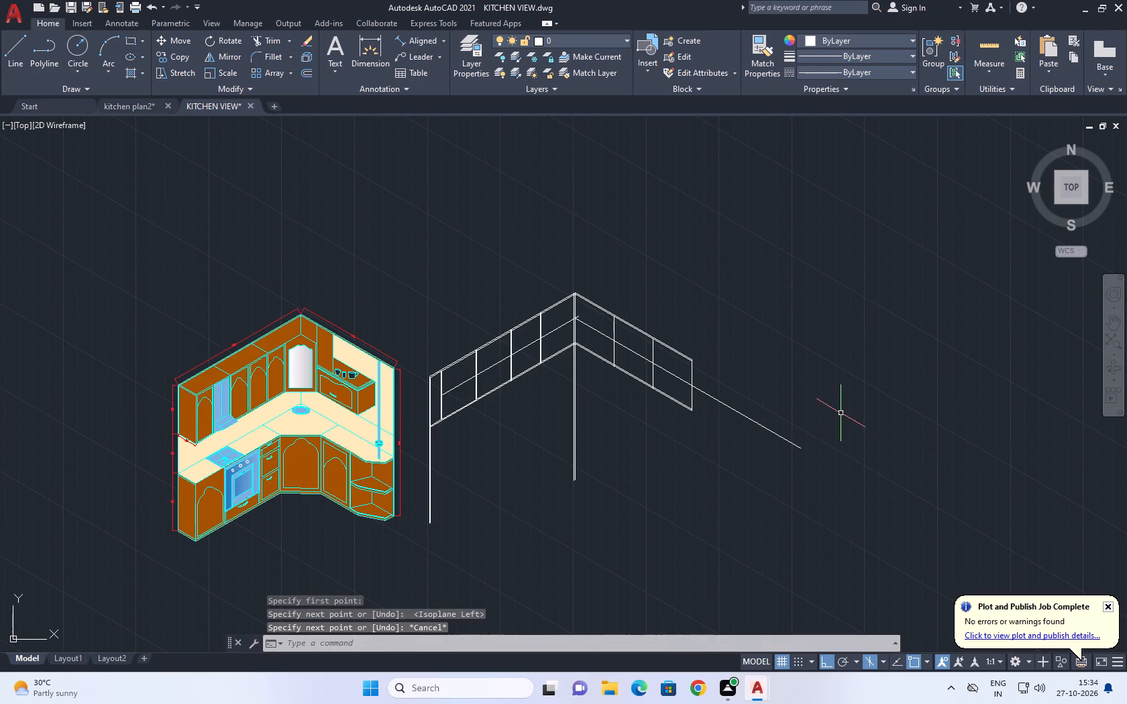
pyautogui.moveTo(833, 413); pyautogui.dragTo(757, 406, button='middle')
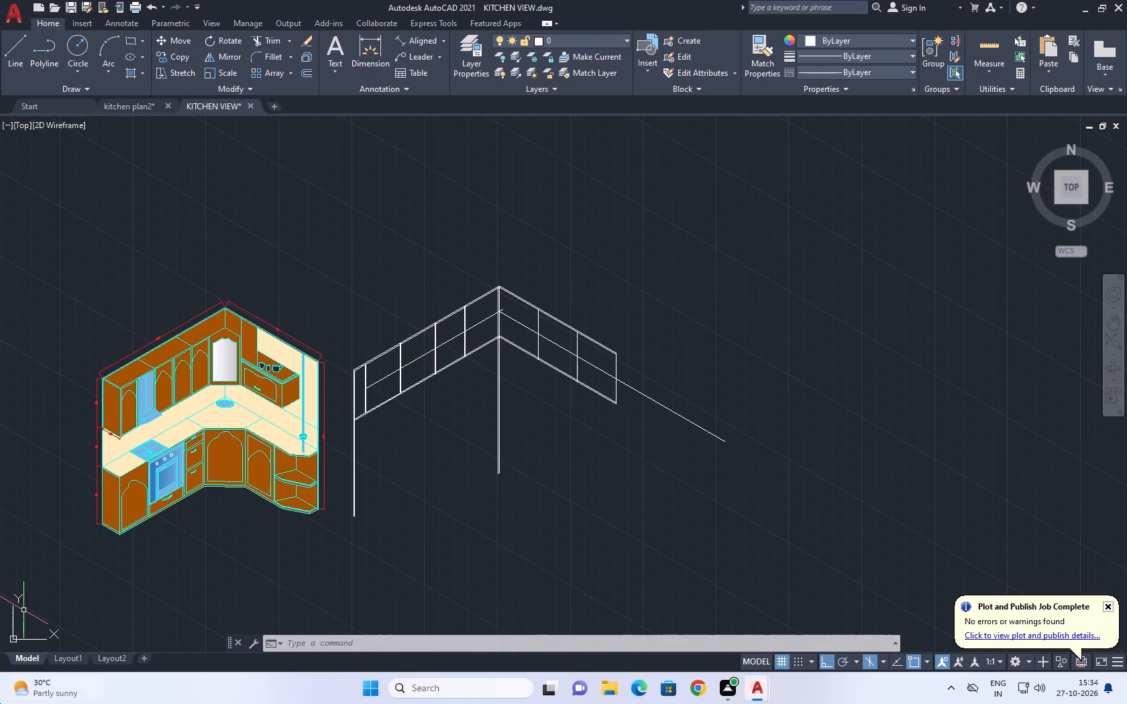
# Save the drawing as KITCHEN VIEW in AutoCAD 2018 format, replacing the existing file.
pyautogui.click(20, 19)
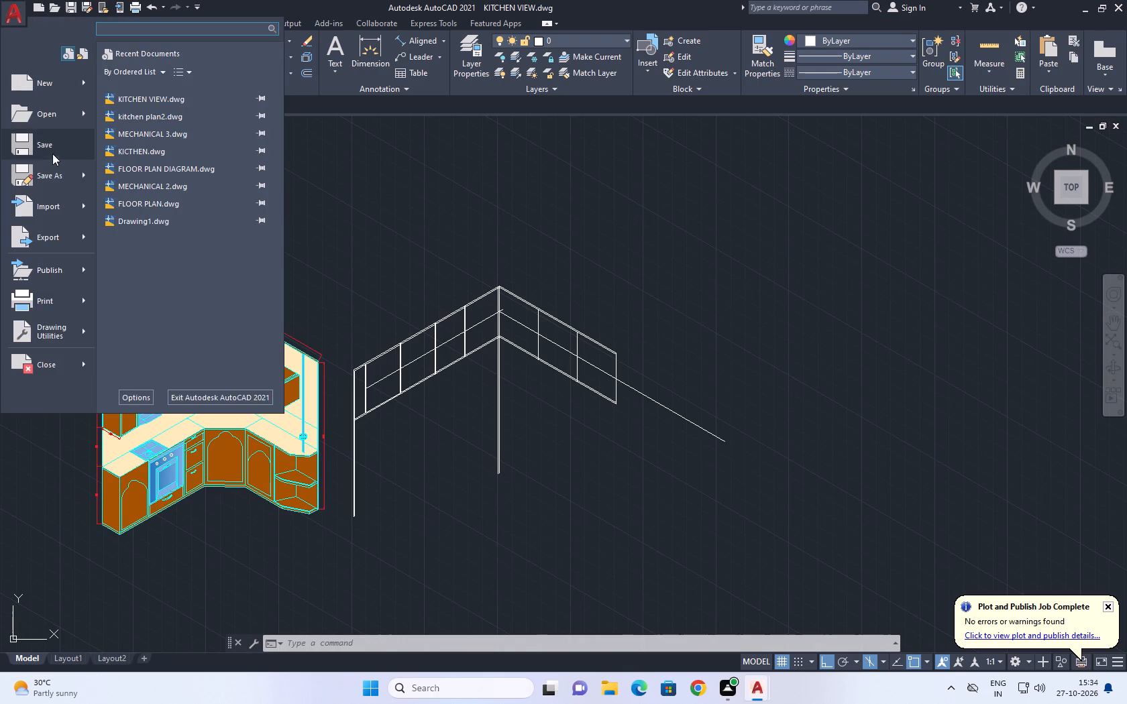
pyautogui.click(47, 171)
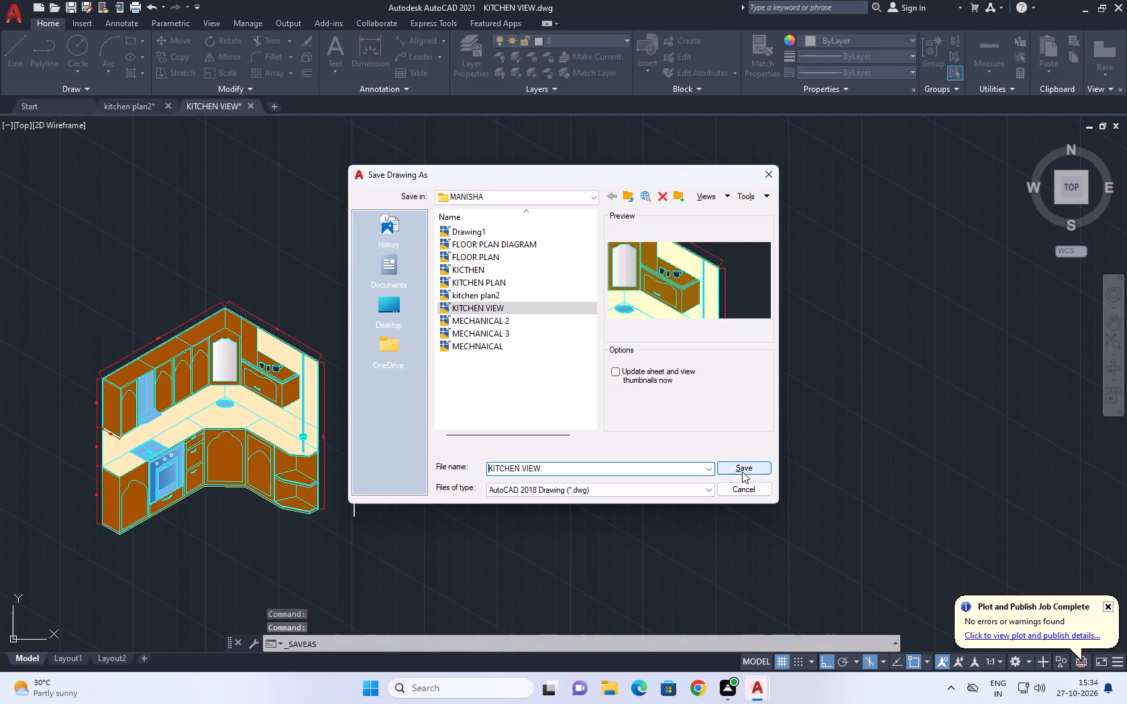
pyautogui.click(746, 467)
pyautogui.click(552, 371)
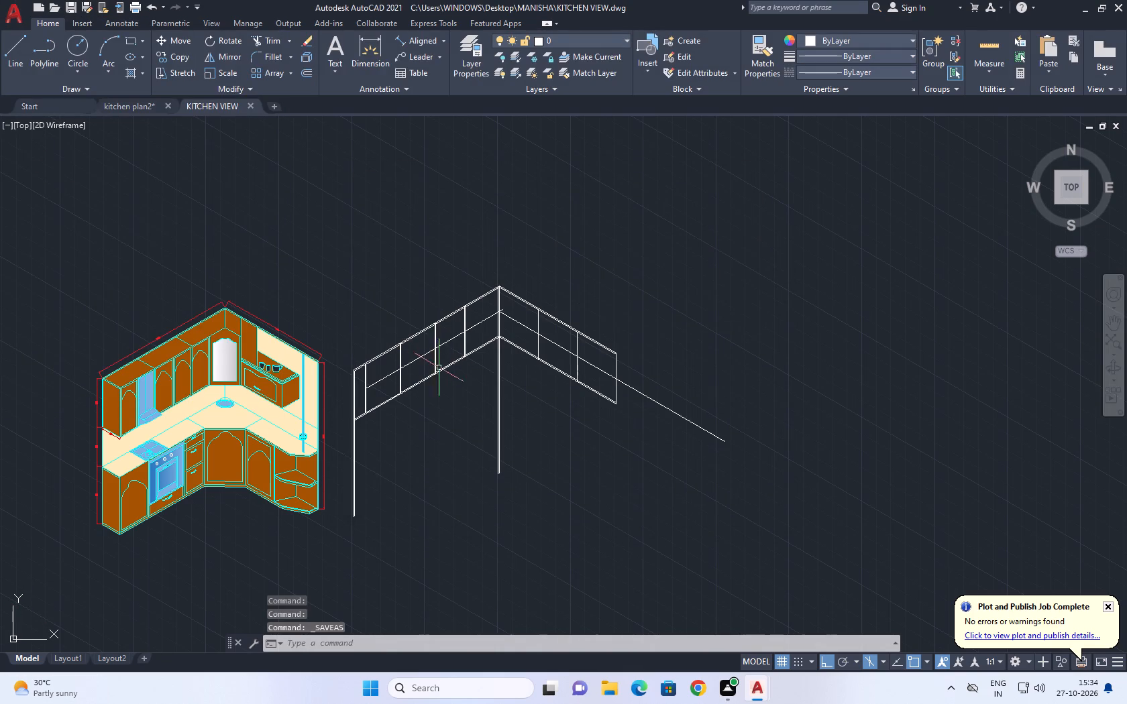
# Move the west wall's mid-height line so its east end meets the start of the east mid-height line at the central corner.
pyautogui.scroll(4, 494, 322)
pyautogui.click(511, 323)
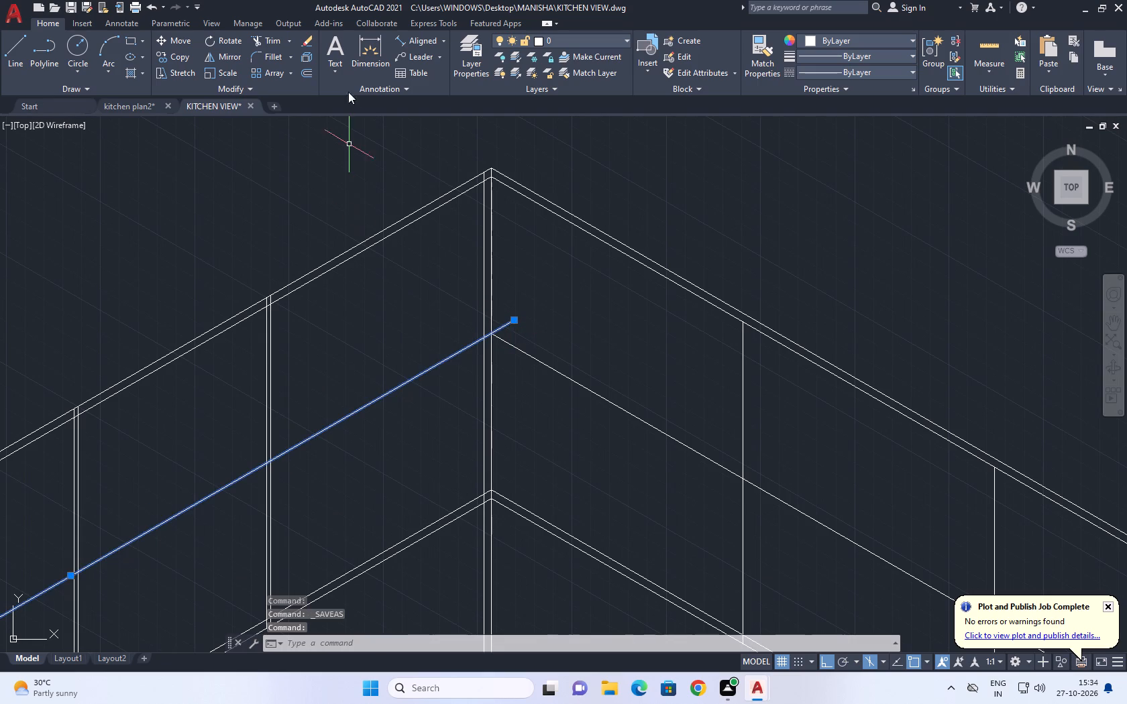
pyautogui.click(172, 38)
pyautogui.scroll(3, 541, 337)
pyautogui.click(418, 264)
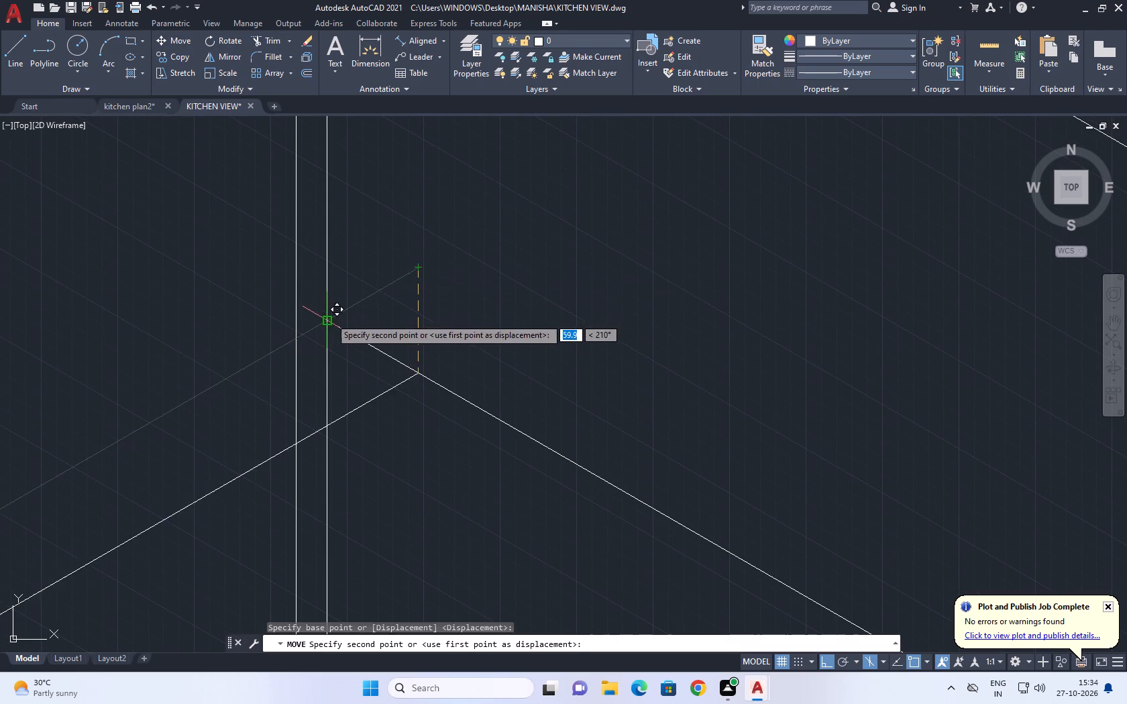
pyautogui.click(330, 318)
pyautogui.scroll(-7, 531, 342)
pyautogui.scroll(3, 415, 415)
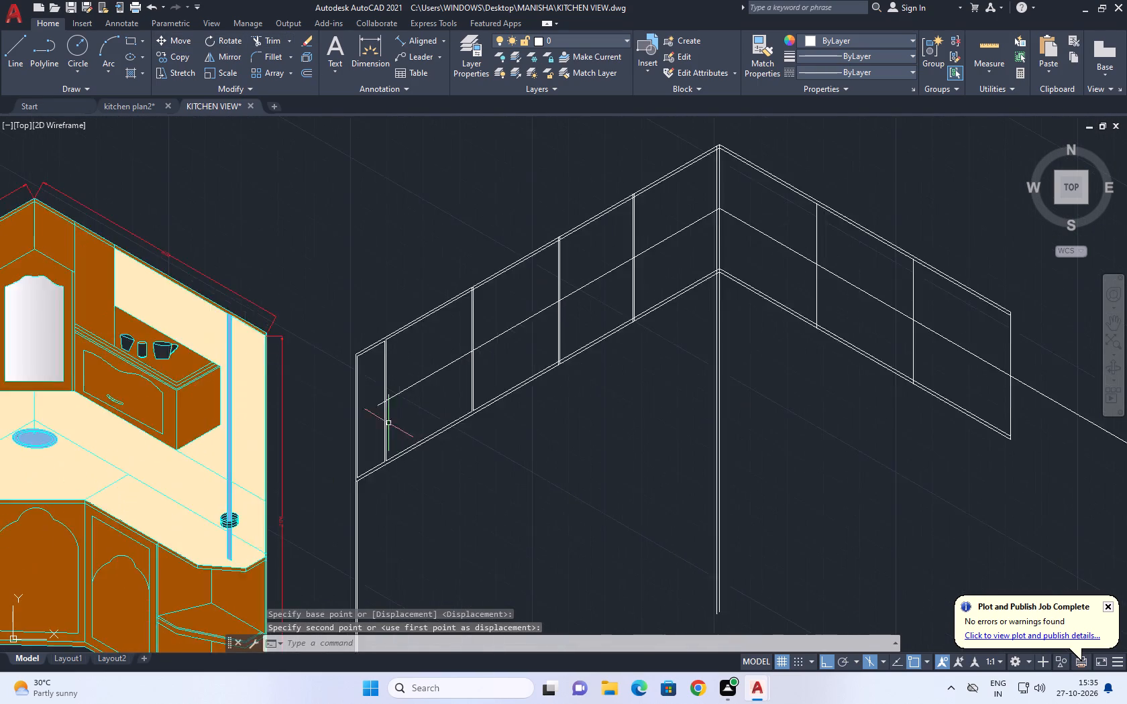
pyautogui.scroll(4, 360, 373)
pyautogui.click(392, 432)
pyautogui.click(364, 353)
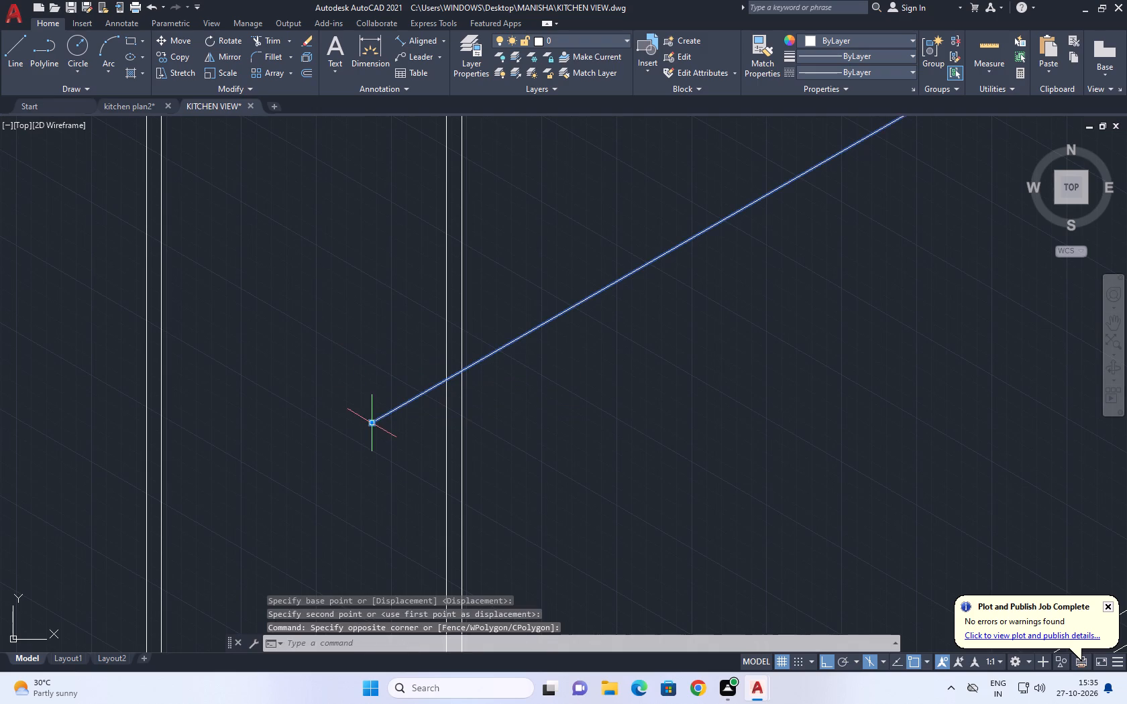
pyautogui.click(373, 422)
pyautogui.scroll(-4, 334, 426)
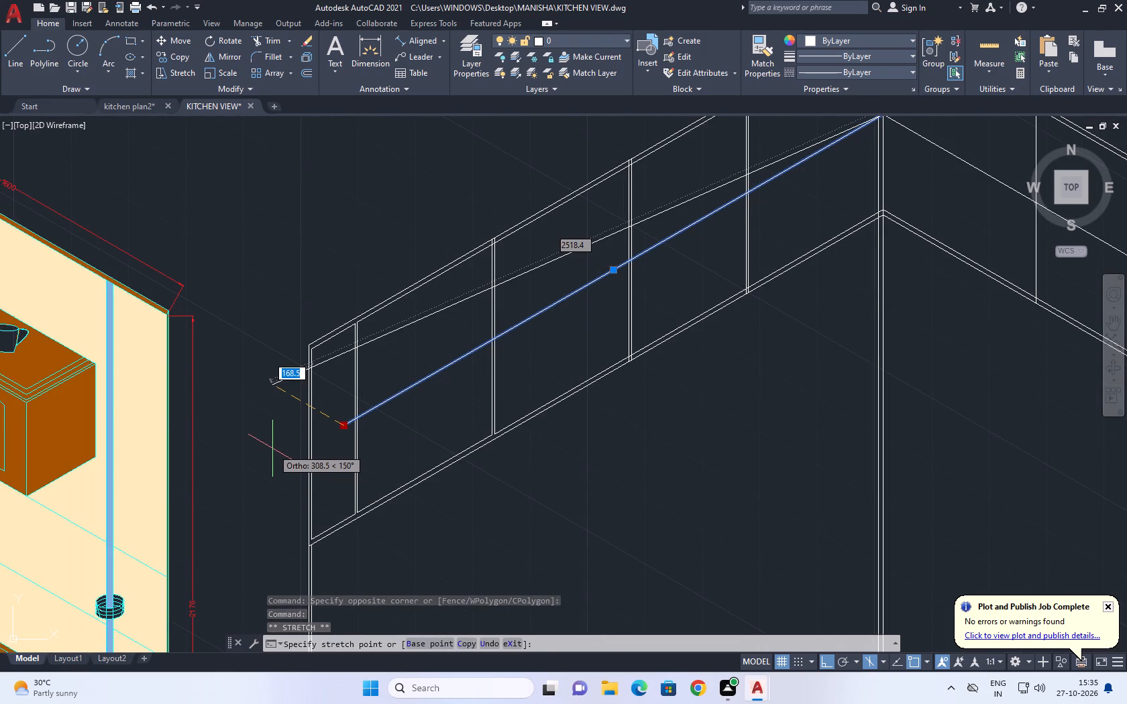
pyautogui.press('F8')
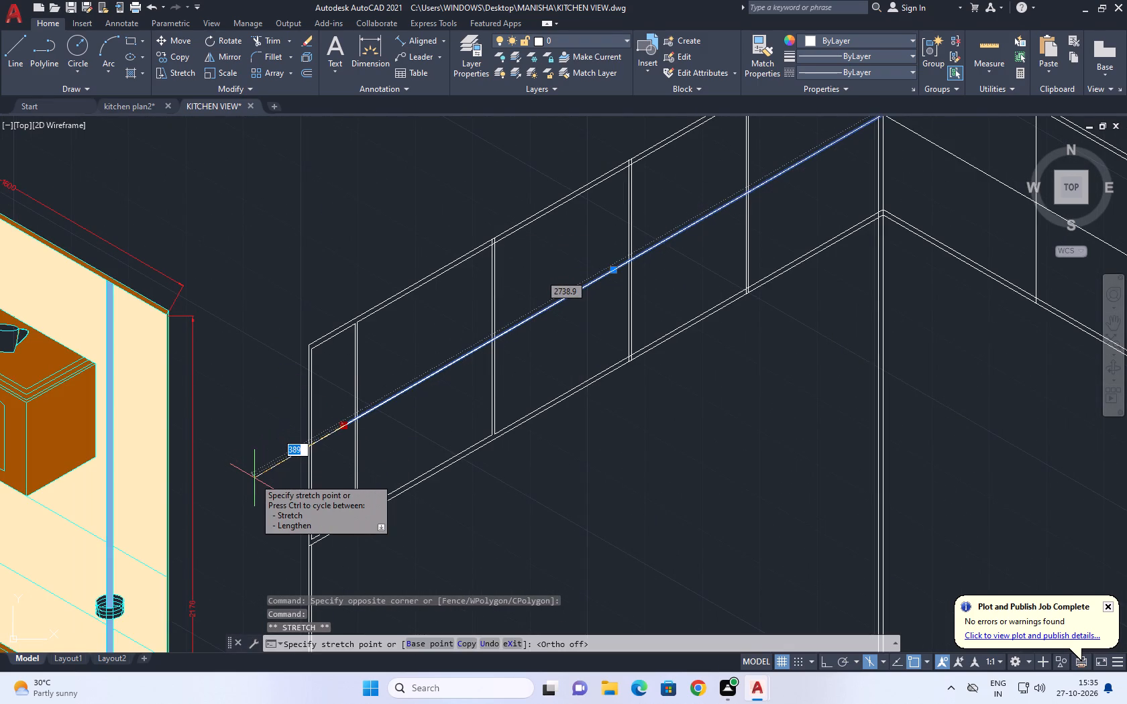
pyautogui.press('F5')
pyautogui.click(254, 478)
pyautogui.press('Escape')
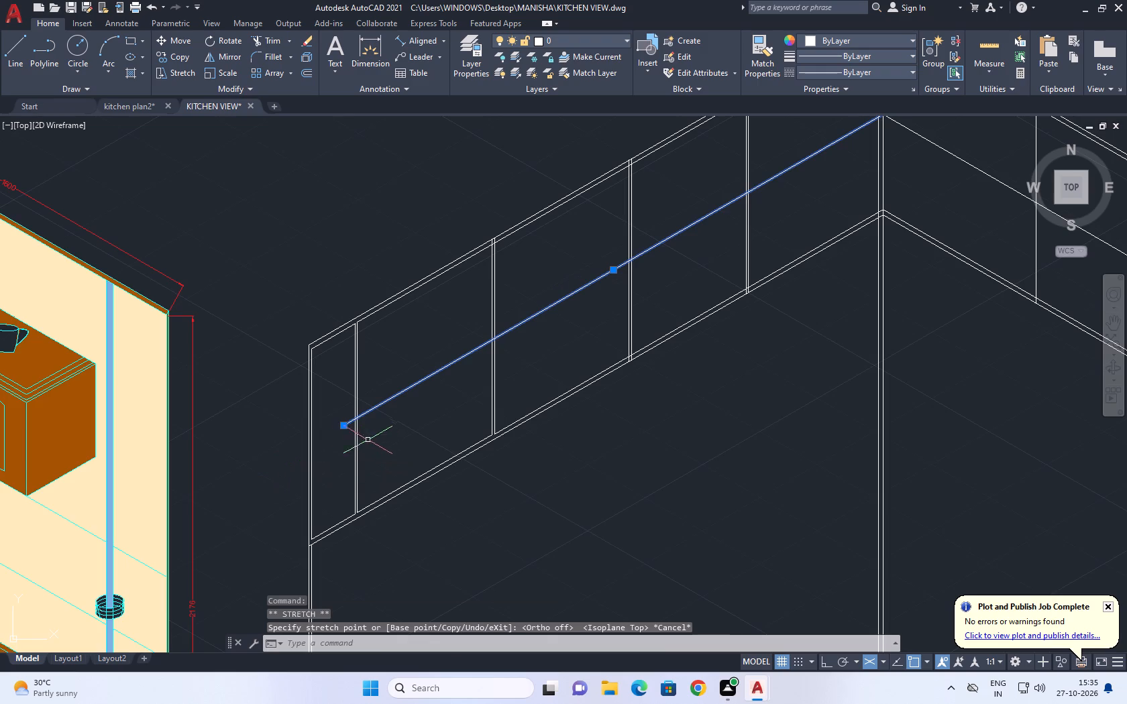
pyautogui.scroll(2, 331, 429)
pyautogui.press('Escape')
# Extend the west wall's mid-height line westward to the outer line of the cabinets' west end.
pyautogui.write('EX')
pyautogui.press('space')
pyautogui.click(367, 406)
pyautogui.click(370, 434)
pyautogui.press('Escape')
pyautogui.scroll(-1, 364, 426)
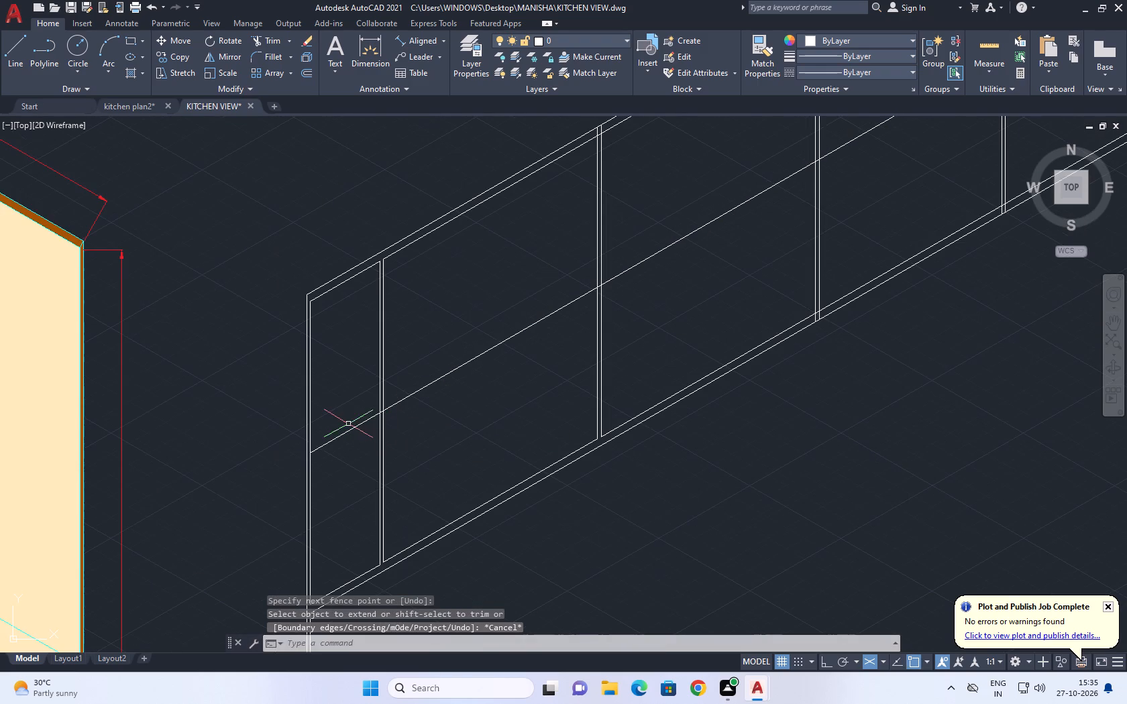
pyautogui.press('space')
pyautogui.click(347, 418)
pyautogui.click(341, 449)
pyautogui.press('Escape')
pyautogui.scroll(-2, 339, 441)
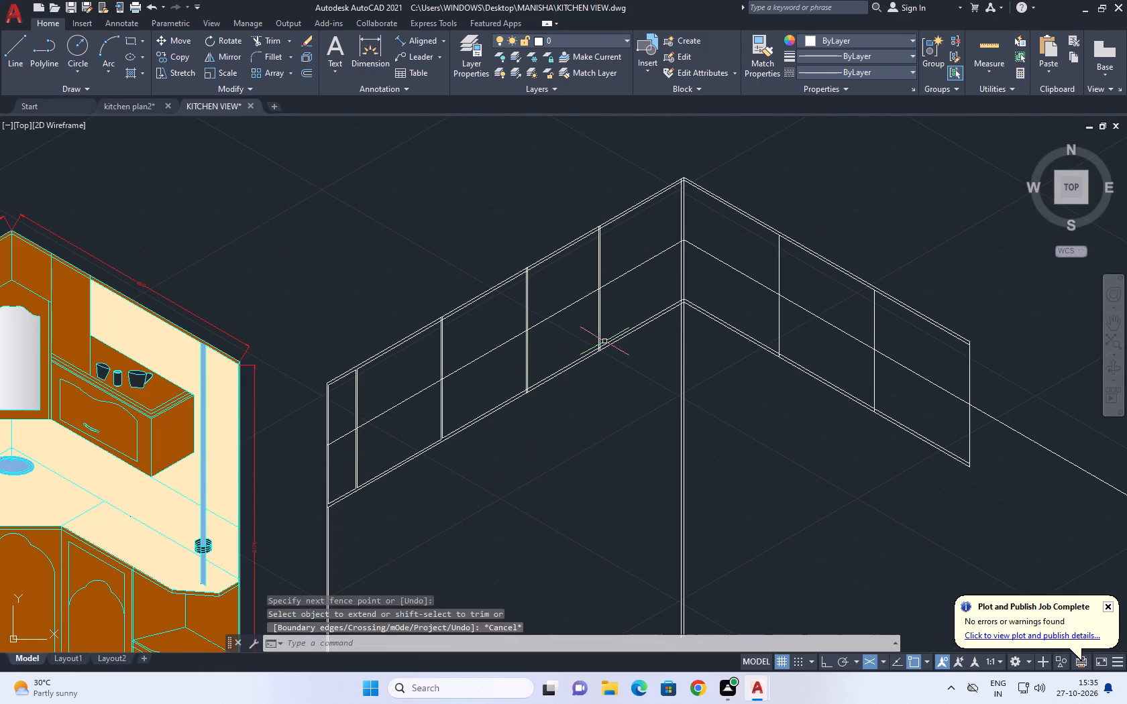
# Extend the westernmost divider's lines at top and bottom to the outer edges of the west cabinets.
pyautogui.scroll(-1, 686, 343)
pyautogui.moveTo(676, 366); pyautogui.dragTo(657, 361, button='middle')
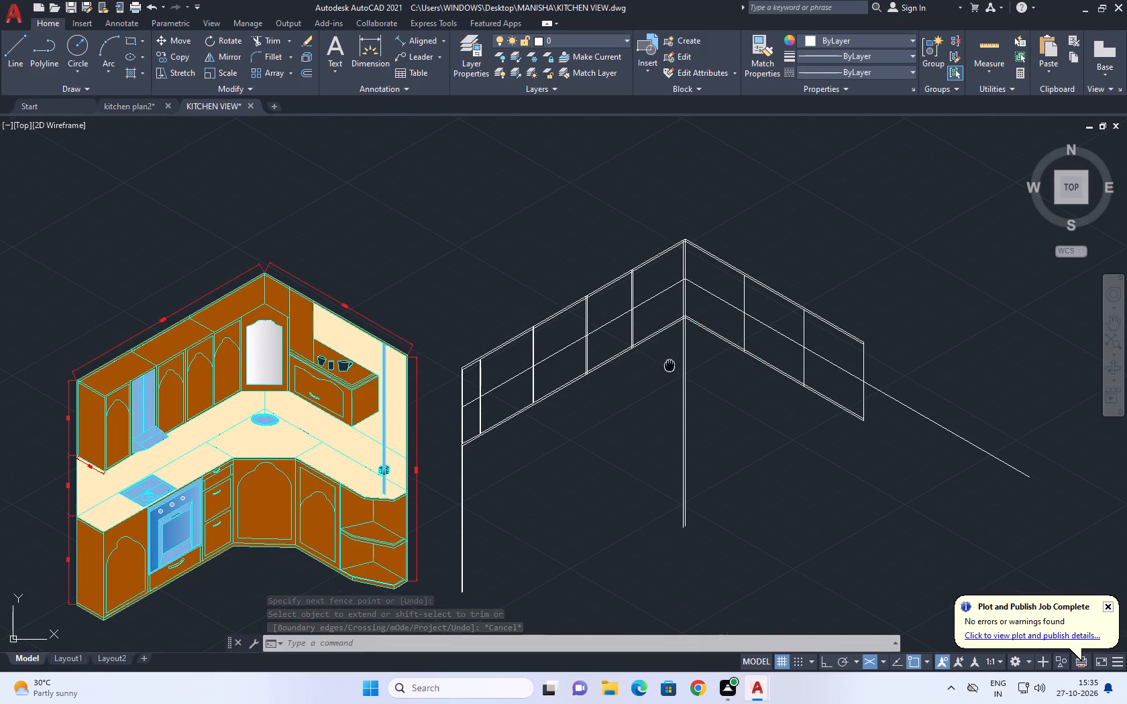
pyautogui.moveTo(657, 361); pyautogui.dragTo(593, 339, button='middle')
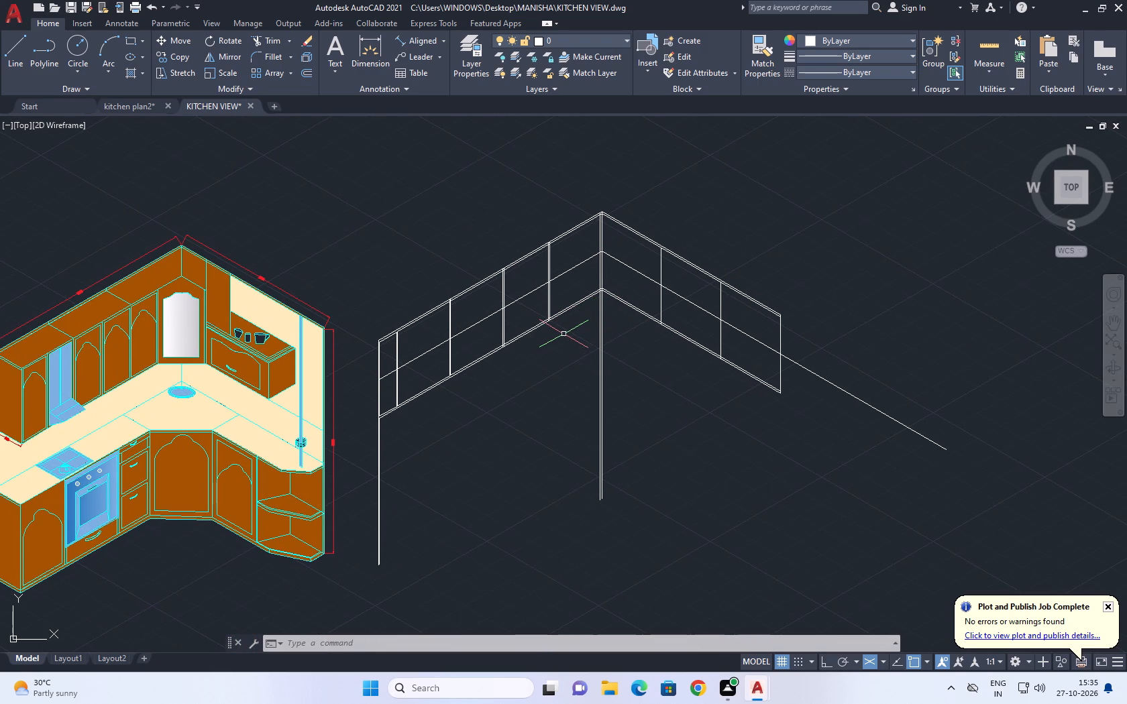
pyautogui.scroll(1, 391, 377)
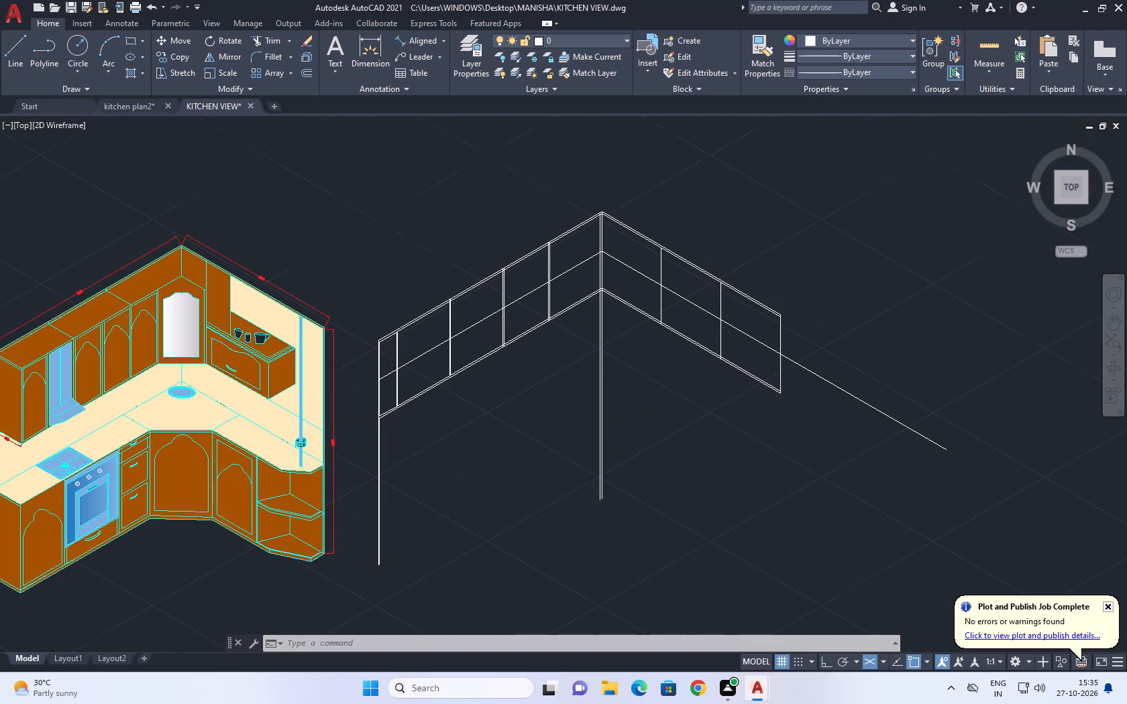
pyautogui.scroll(1, 391, 377)
pyautogui.moveTo(393, 373); pyautogui.dragTo(406, 386, button='middle')
pyautogui.press('e')
pyautogui.press('x')
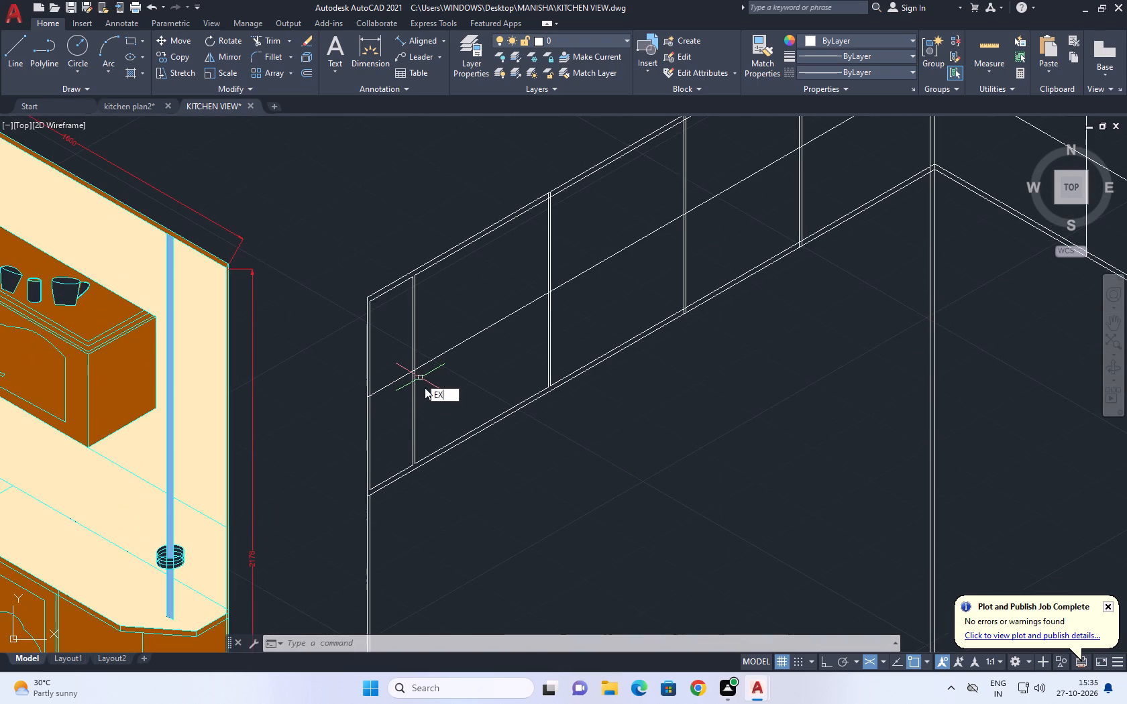
pyautogui.press('space')
pyautogui.moveTo(420, 436); pyautogui.dragTo(424, 401, button='middle')
pyautogui.click(431, 247)
pyautogui.click(396, 276)
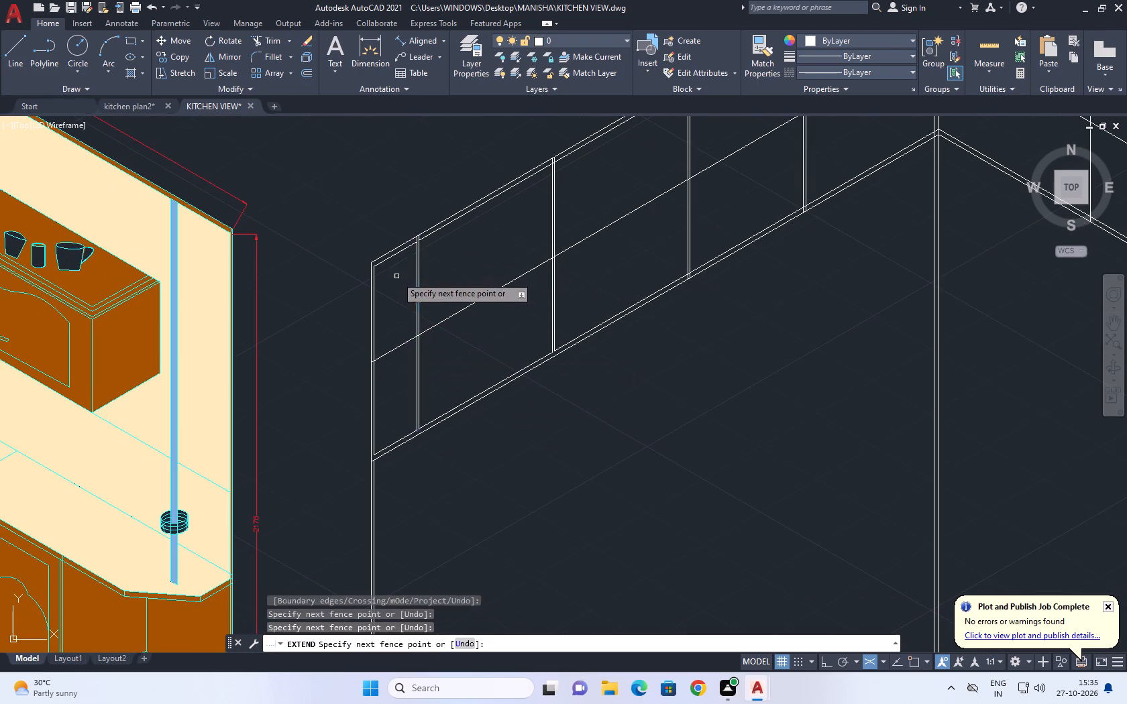
pyautogui.moveTo(444, 422); pyautogui.dragTo(425, 237, button='middle')
pyautogui.click(425, 191)
pyautogui.click(387, 219)
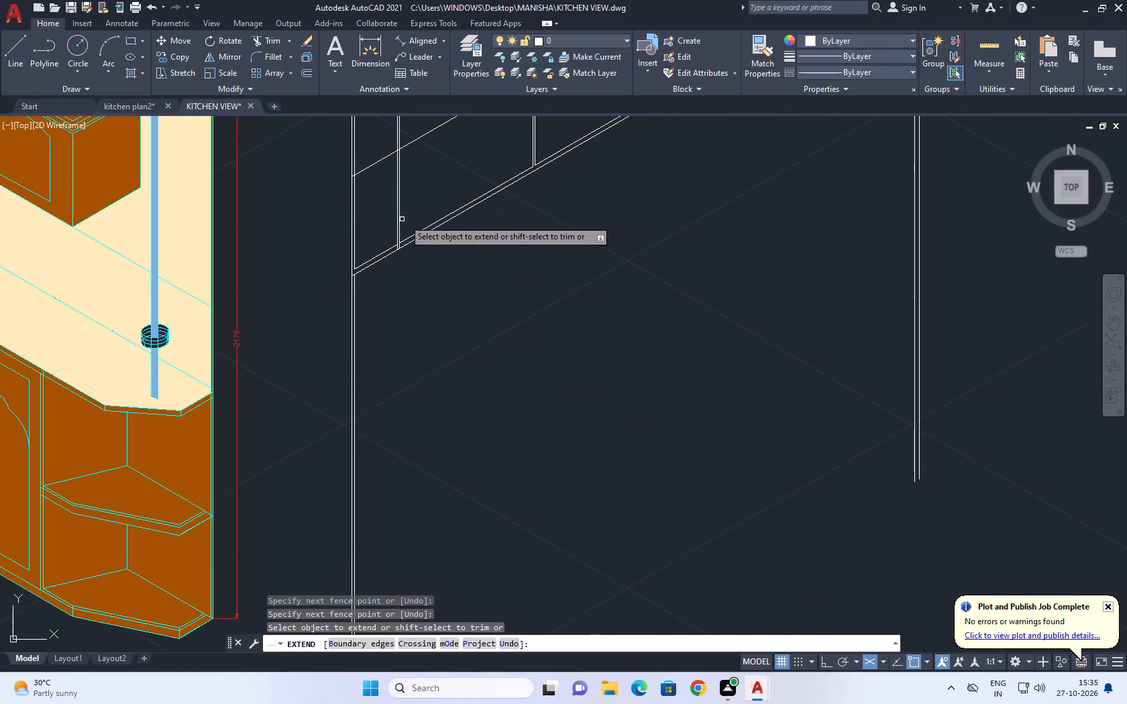
pyautogui.rightClick(440, 209)
pyautogui.click(470, 231)
# Draw a 30° base line from the foot of the west end edge to slightly past the central corner.
pyautogui.scroll(-2, 453, 270)
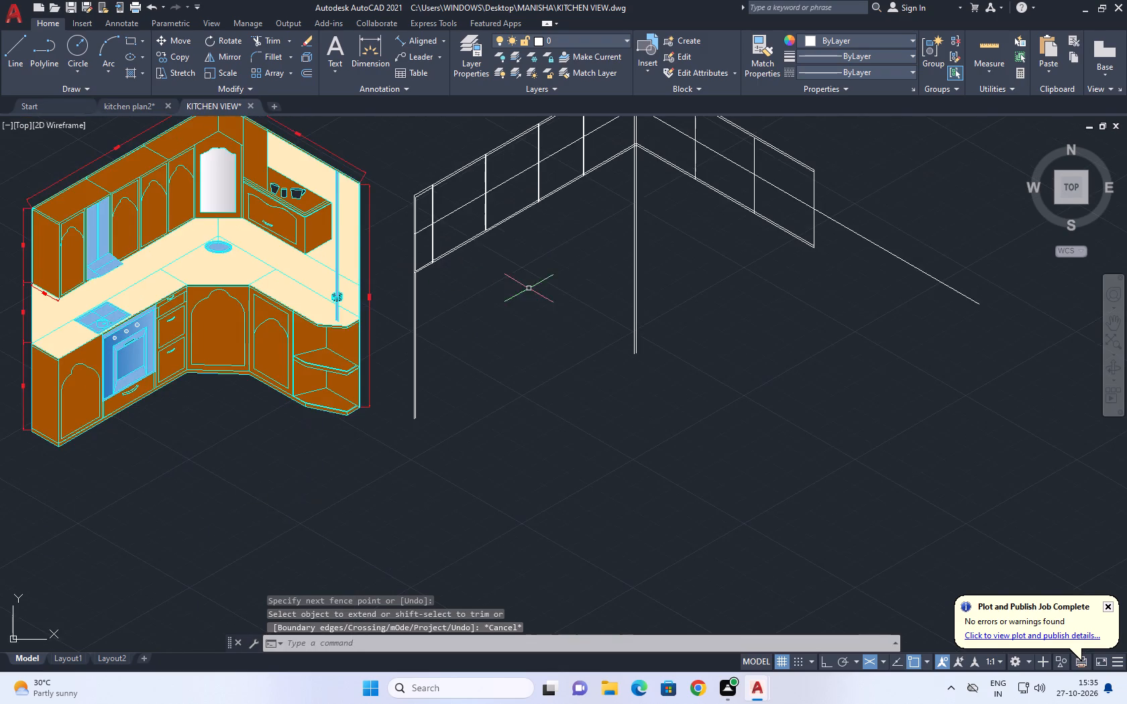
pyautogui.moveTo(529, 300); pyautogui.dragTo(526, 307, button='middle')
pyautogui.scroll(-3, 527, 308)
pyautogui.scroll(4, 483, 353)
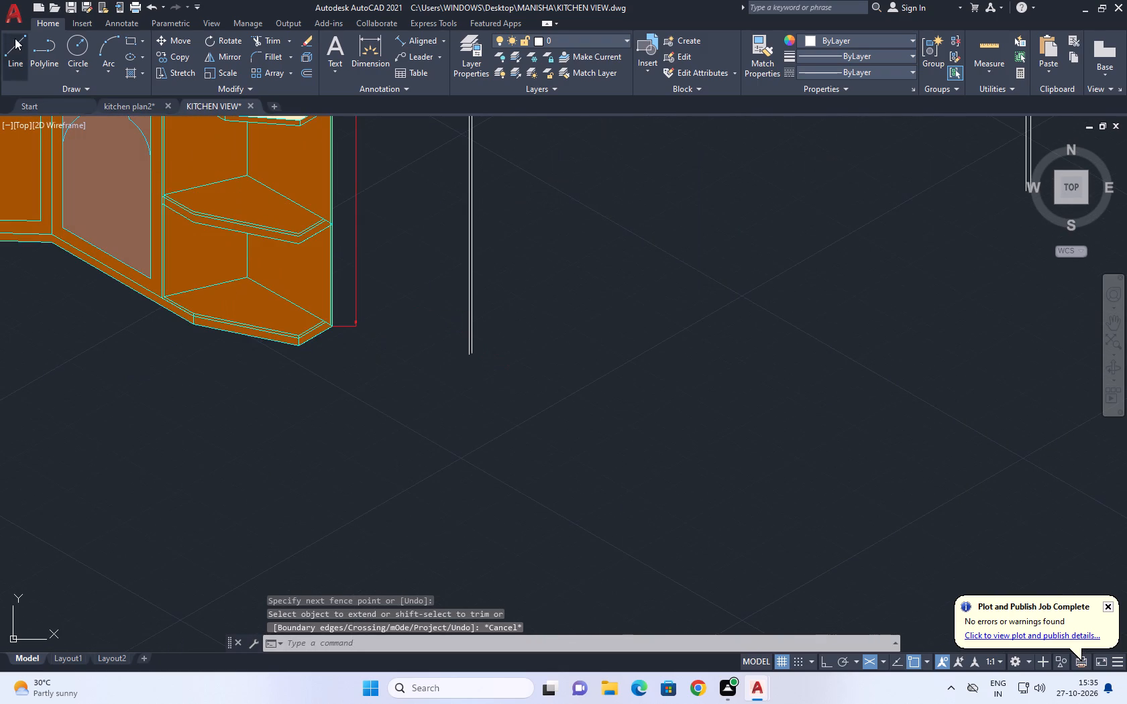
pyautogui.click(8, 46)
pyautogui.scroll(2, 494, 376)
pyautogui.scroll(2, 423, 328)
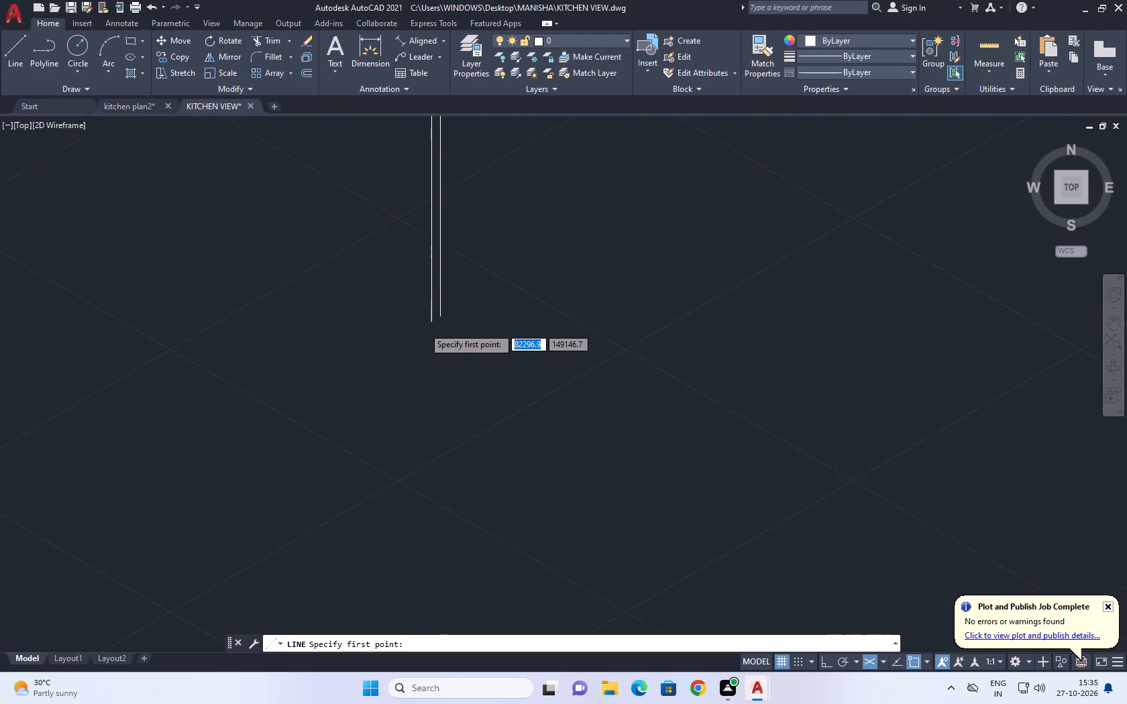
pyautogui.click(436, 319)
pyautogui.scroll(-3, 523, 271)
pyautogui.moveTo(612, 242); pyautogui.dragTo(458, 455, button='middle')
pyautogui.scroll(-3, 448, 478)
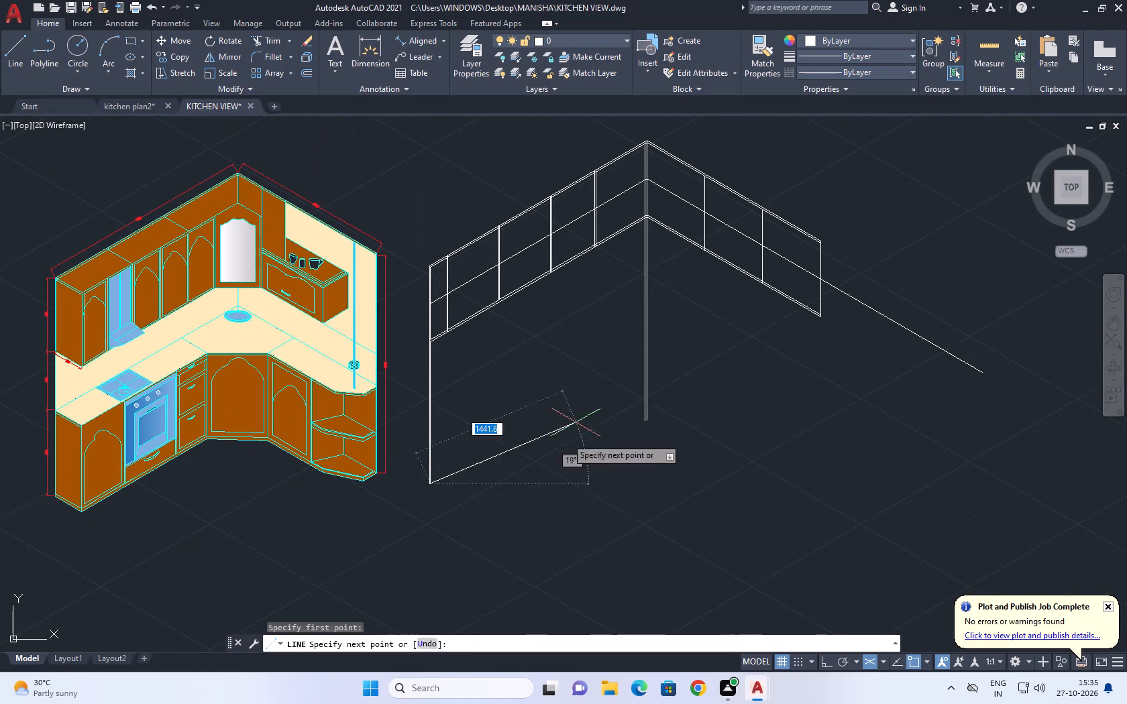
pyautogui.press('F8')
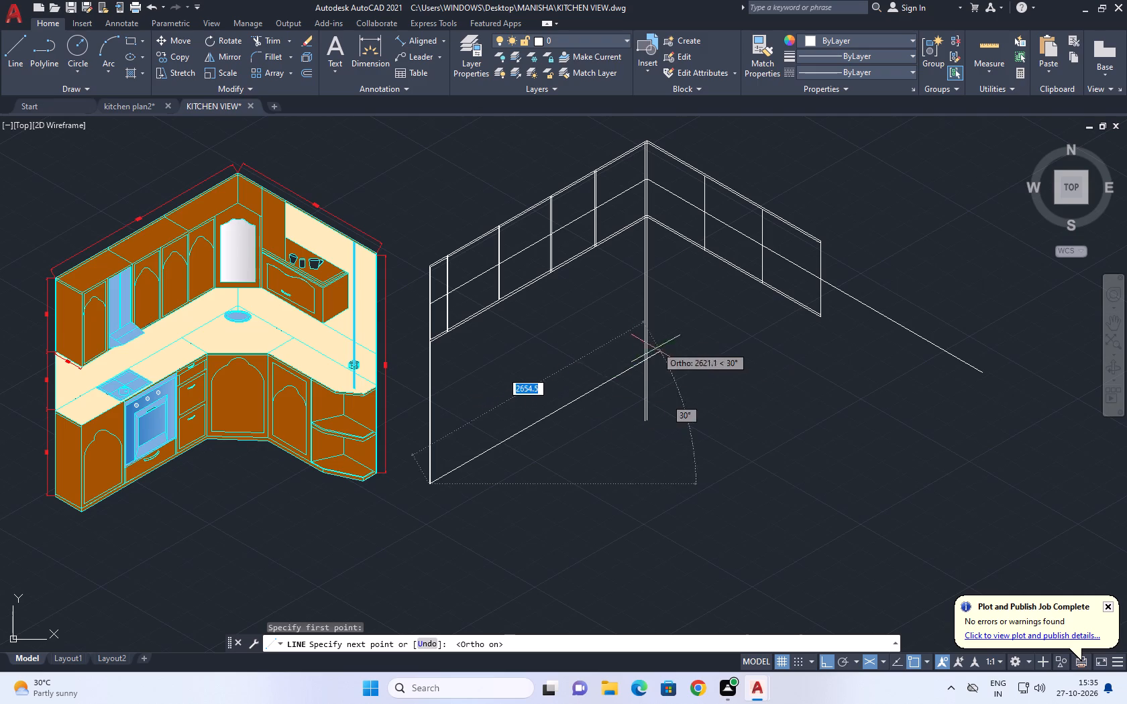
pyautogui.scroll(1, 663, 325)
pyautogui.click(686, 326)
pyautogui.press('Escape')
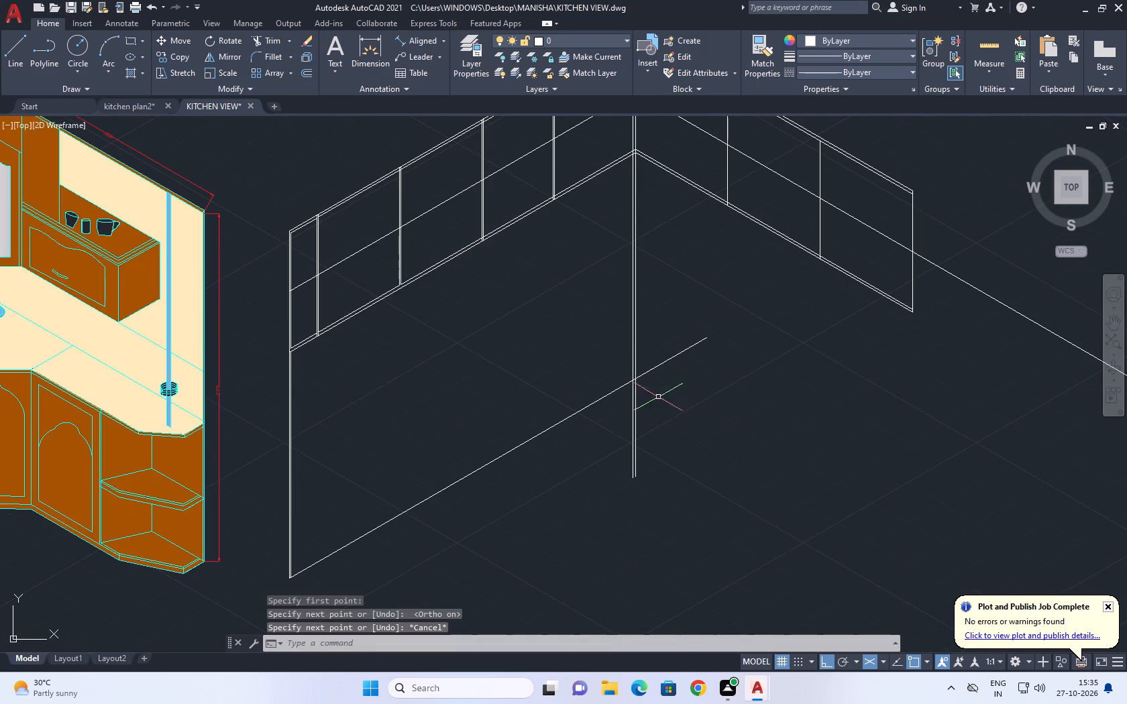
# Draw a base line at 330° from the west base line's crossing at the central corner to slightly past the east cabinets' end.
pyautogui.press('space')
pyautogui.scroll(3, 627, 385)
pyautogui.click(642, 368)
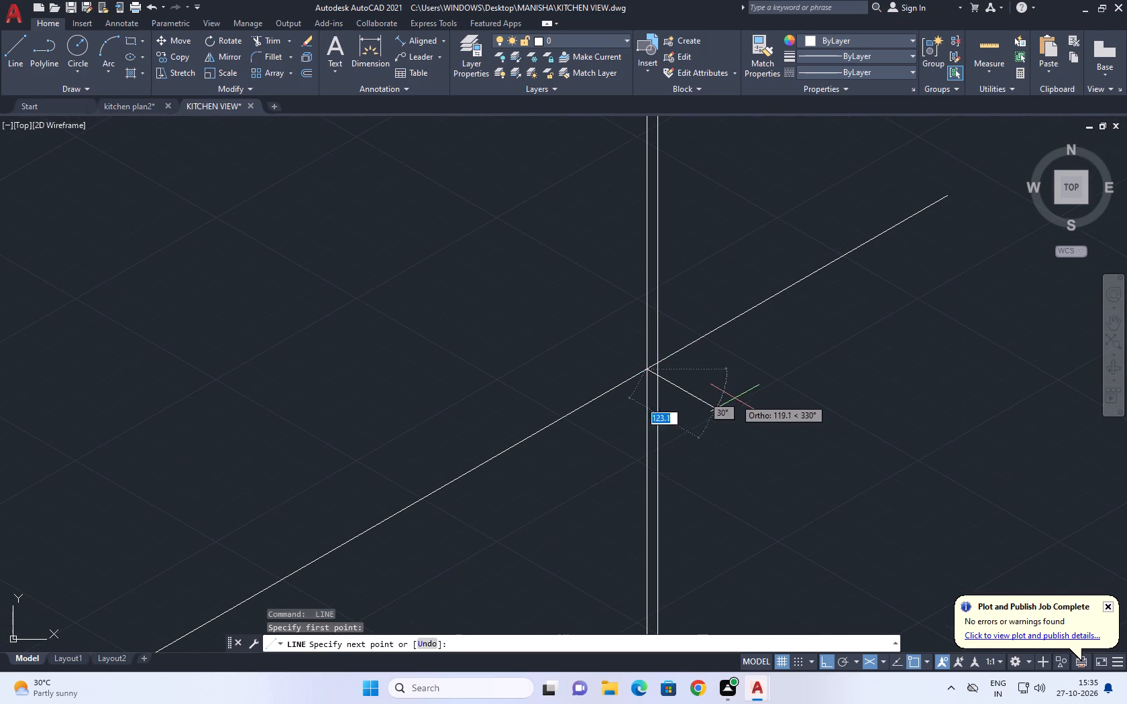
pyautogui.scroll(-4, 751, 406)
pyautogui.moveTo(851, 471); pyautogui.dragTo(725, 407, button='middle')
pyautogui.click(802, 428)
pyautogui.press('Escape')
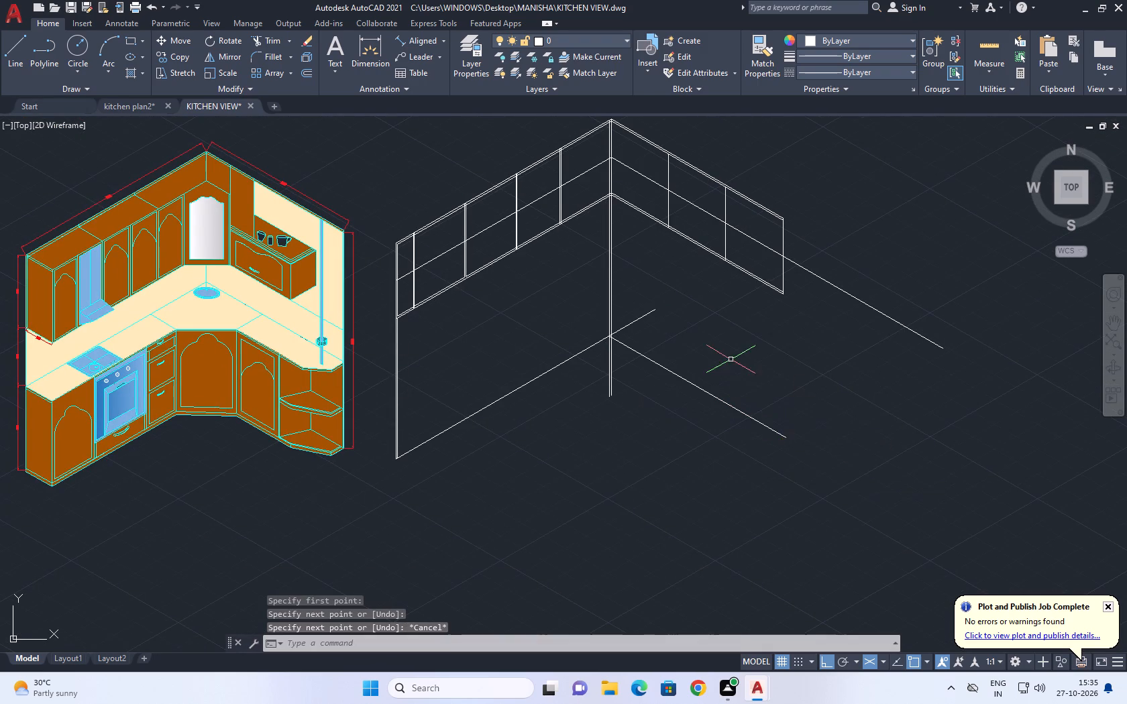
# Extend the east cabinets' vertical end line down to the east wall's base line.
pyautogui.moveTo(731, 361); pyautogui.dragTo(739, 396, button='middle')
pyautogui.write('EX')
pyautogui.press('space')
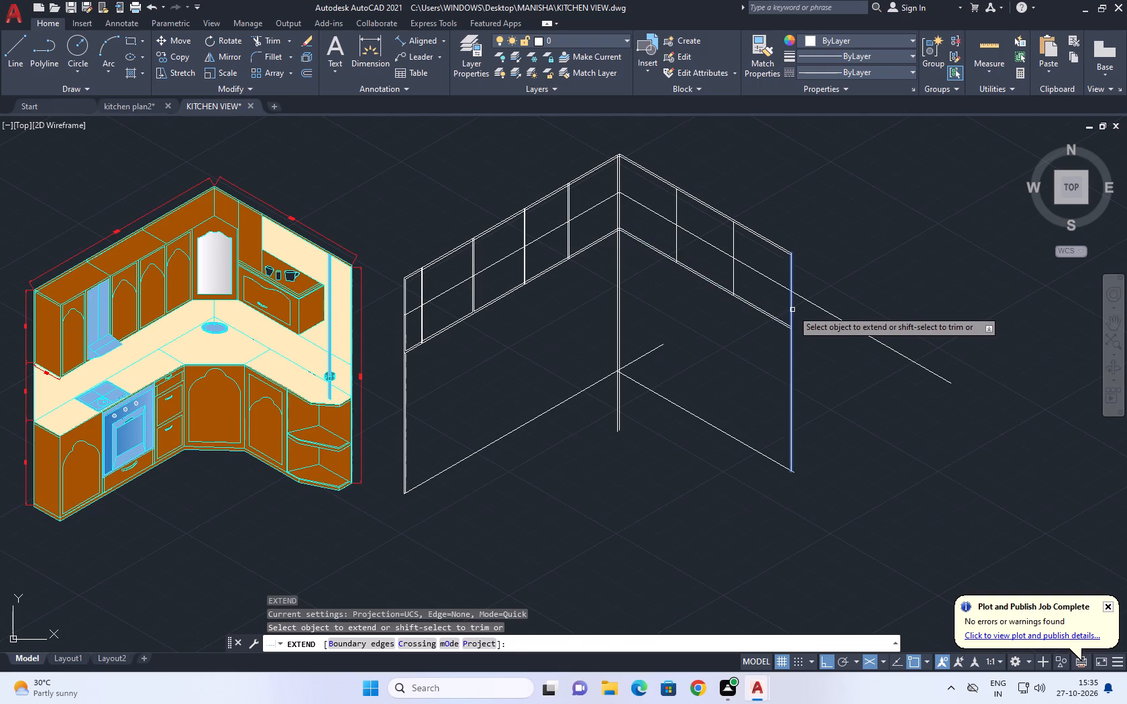
pyautogui.click(792, 310)
pyautogui.press('Escape')
# Trim the short overshoot of the east base line beyond the east vertical end line.
pyautogui.press('t')
pyautogui.press('r')
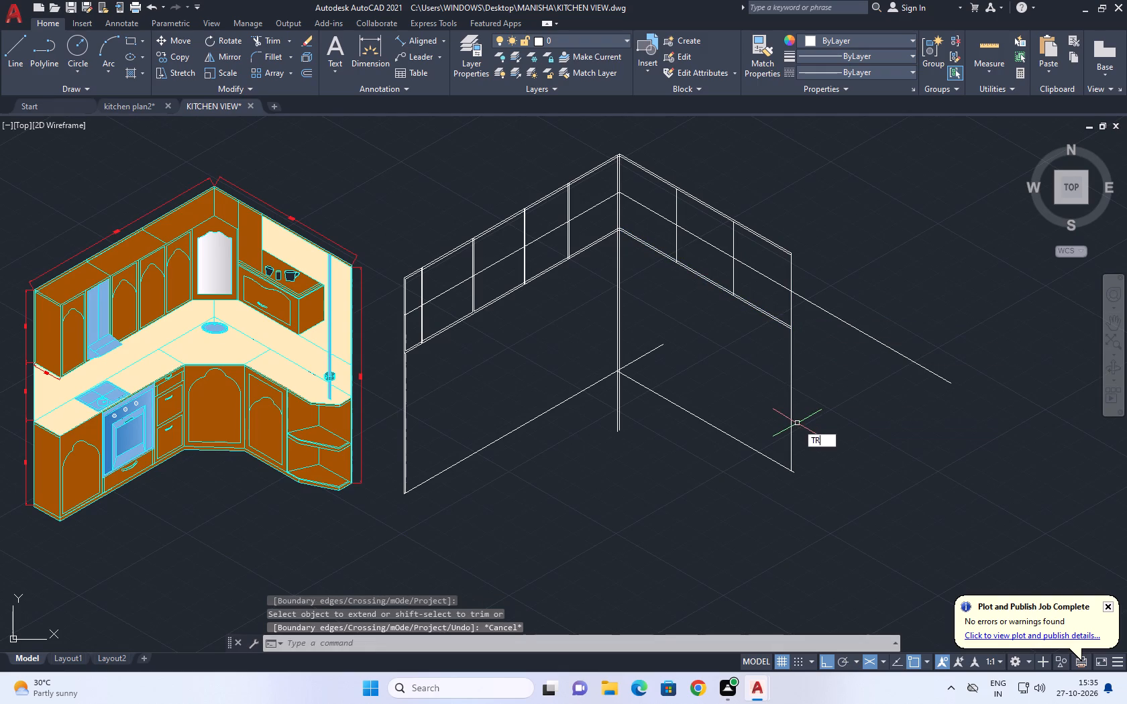
pyautogui.press('space')
pyautogui.scroll(3, 795, 496)
pyautogui.scroll(3, 754, 412)
pyautogui.click(853, 341)
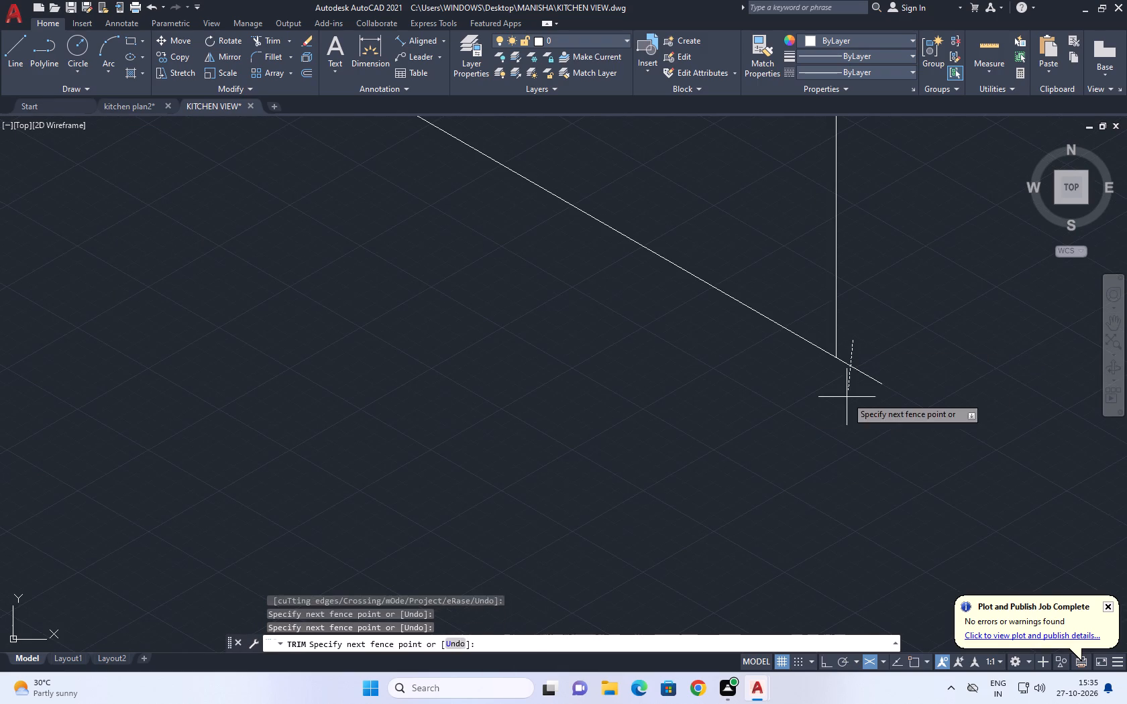
pyautogui.click(845, 404)
pyautogui.scroll(-6, 855, 419)
pyautogui.scroll(-2, 580, 263)
# Trim the west base line's overshoot beyond the central corner and both central vertical lines below the base lines.
pyautogui.moveTo(549, 228); pyautogui.dragTo(602, 304, button='middle')
pyautogui.scroll(2, 594, 285)
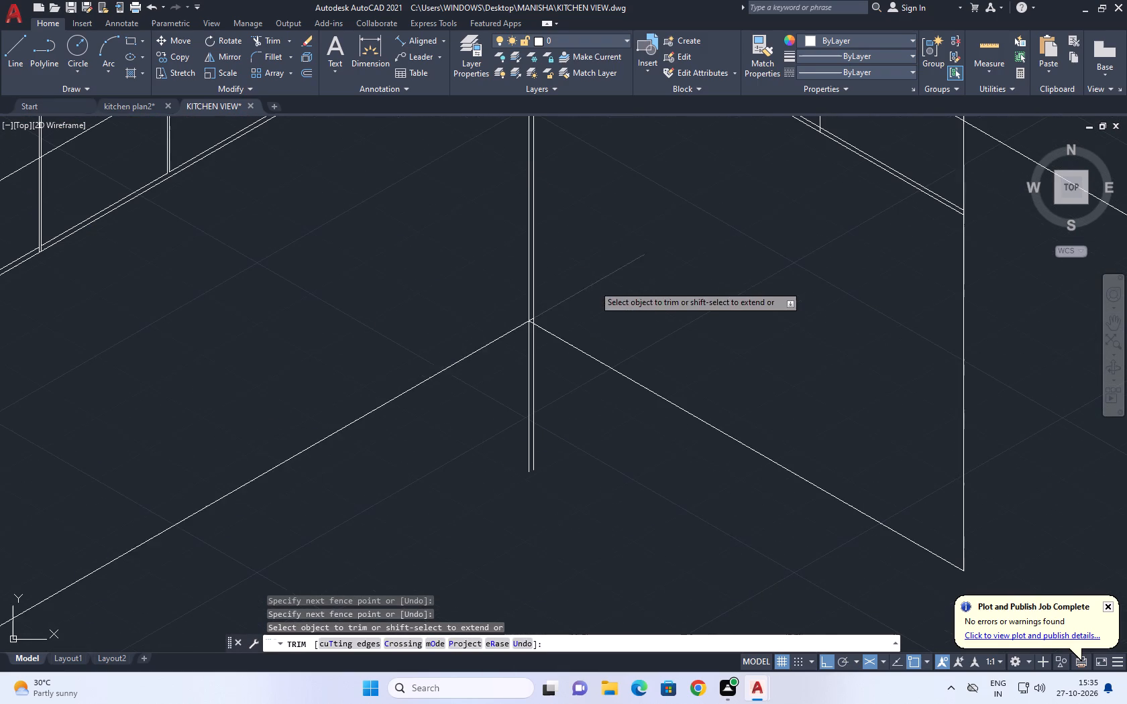
pyautogui.click(592, 268)
pyautogui.click(604, 293)
pyautogui.scroll(1, 520, 336)
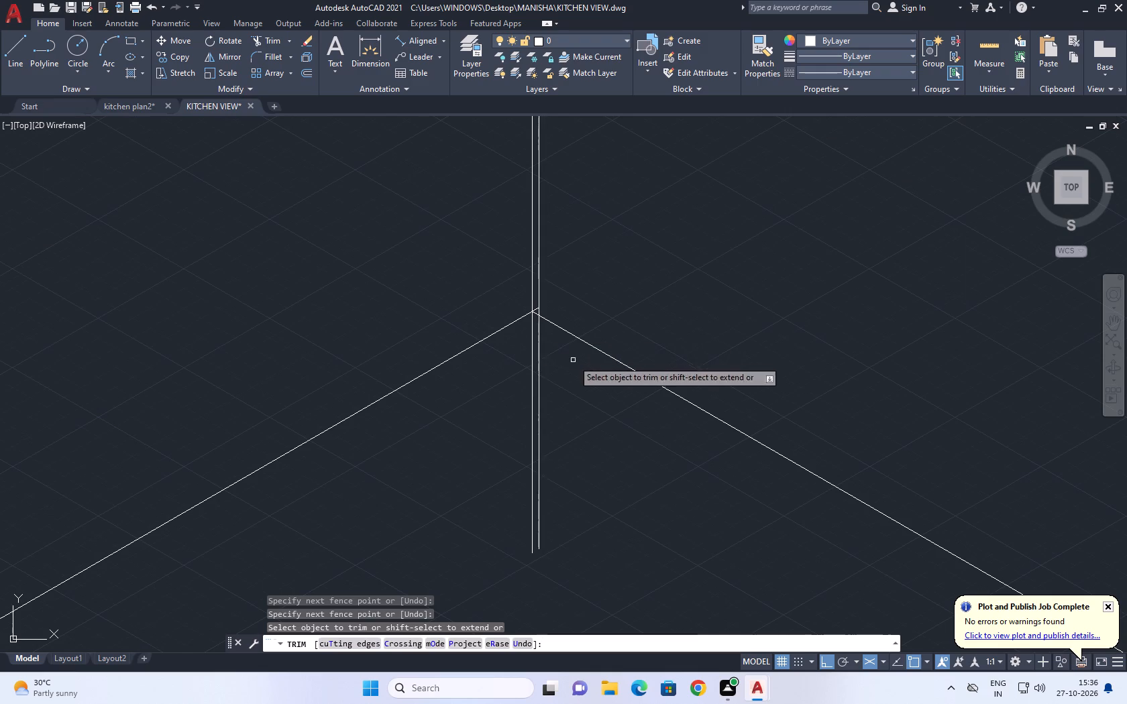
pyautogui.click(574, 361)
pyautogui.click(500, 375)
pyautogui.scroll(-3, 587, 359)
pyautogui.press('Escape')
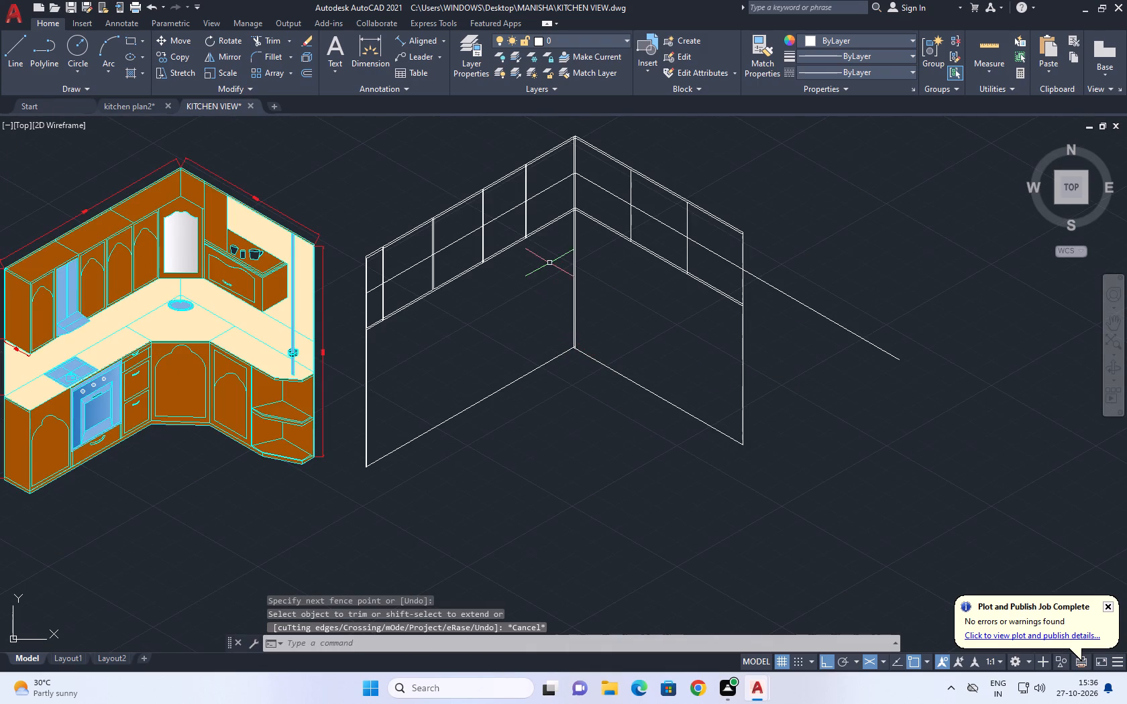
# Move the east base line from the west central vertical's foot to the west base line's end on the east central vertical.
pyautogui.scroll(3, 564, 359)
pyautogui.scroll(3, 603, 300)
pyautogui.scroll(-4, 606, 338)
pyautogui.moveTo(617, 287); pyautogui.dragTo(656, 514, button='middle')
pyautogui.moveTo(657, 213); pyautogui.dragTo(654, 233, button='middle')
pyautogui.moveTo(651, 479); pyautogui.dragTo(648, 504, button='middle')
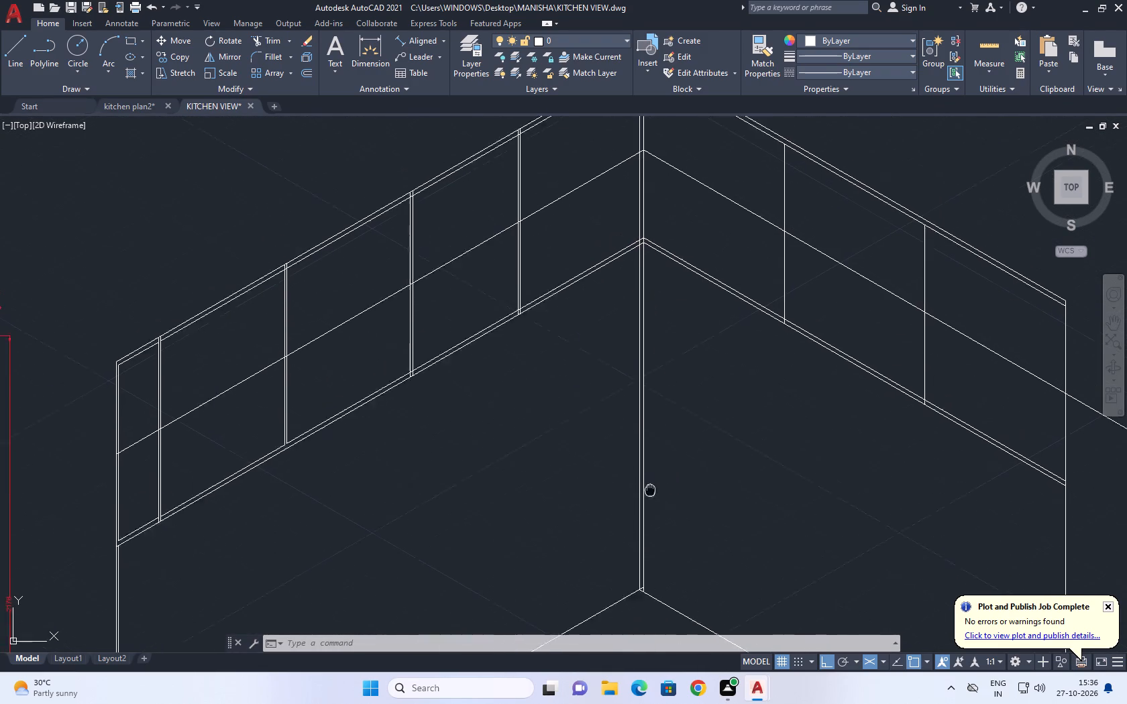
pyautogui.moveTo(648, 504); pyautogui.dragTo(623, 338, button='middle')
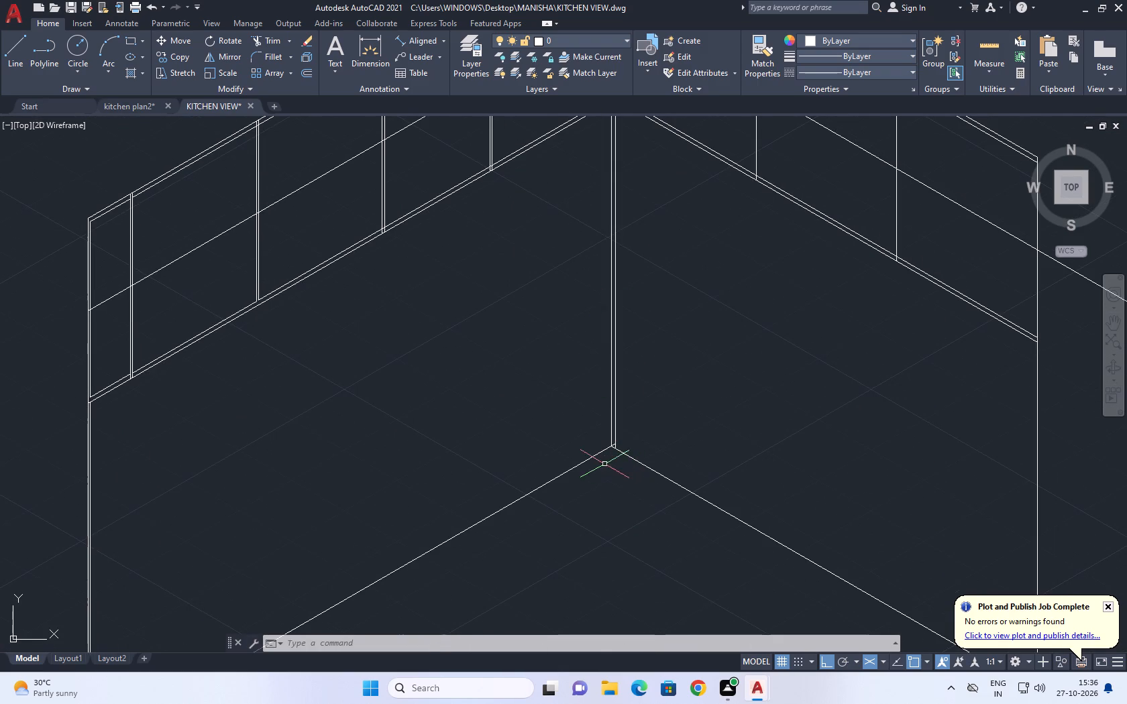
pyautogui.scroll(2, 626, 457)
pyautogui.click(629, 452)
pyautogui.click(616, 458)
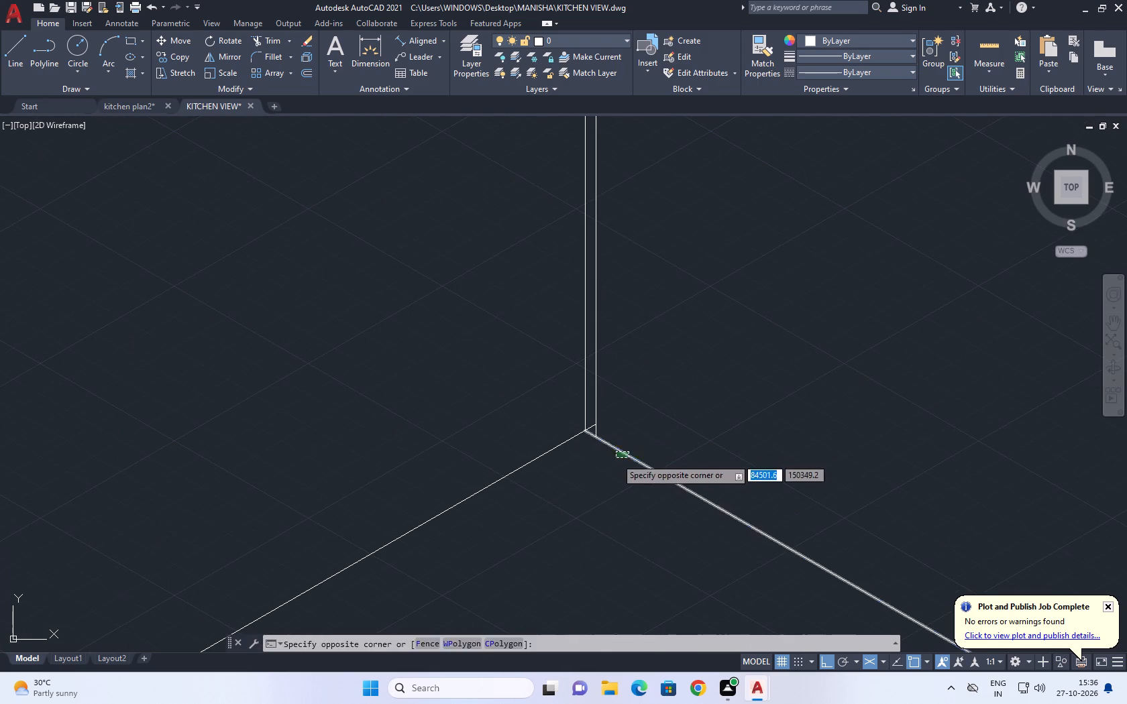
pyautogui.scroll(-3, 588, 429)
pyautogui.moveTo(674, 430); pyautogui.dragTo(553, 391, button='middle')
pyautogui.scroll(-1, 642, 416)
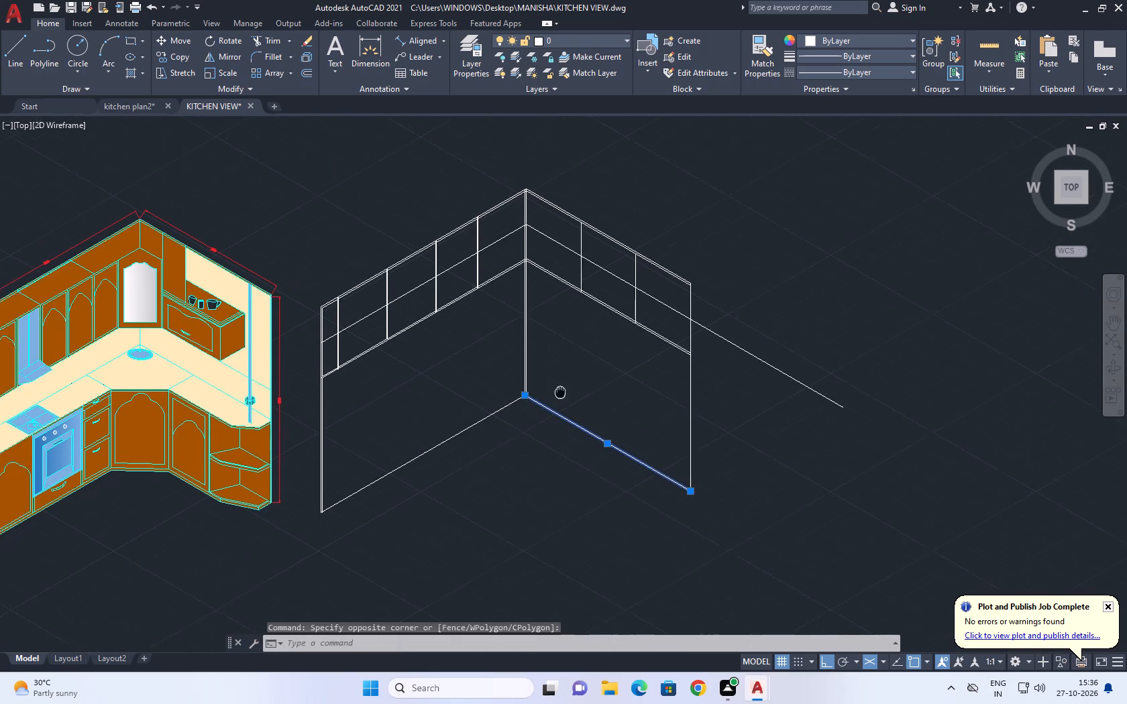
pyautogui.moveTo(553, 391); pyautogui.dragTo(535, 388, button='middle')
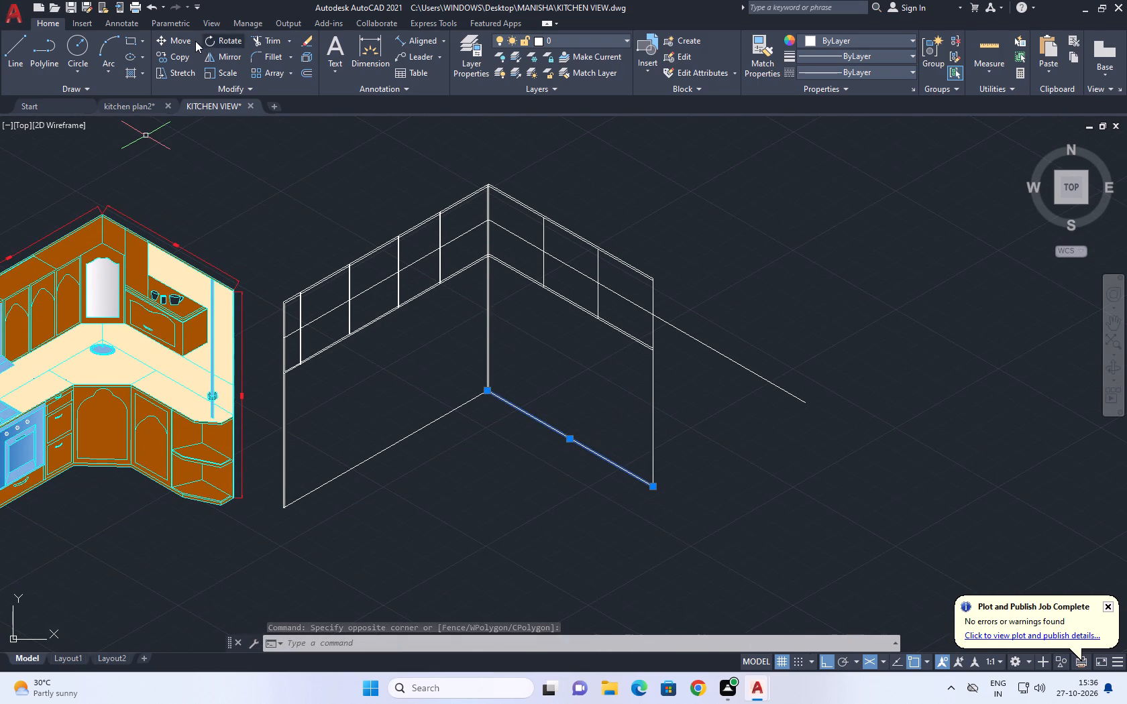
pyautogui.click(185, 40)
pyautogui.scroll(6, 487, 376)
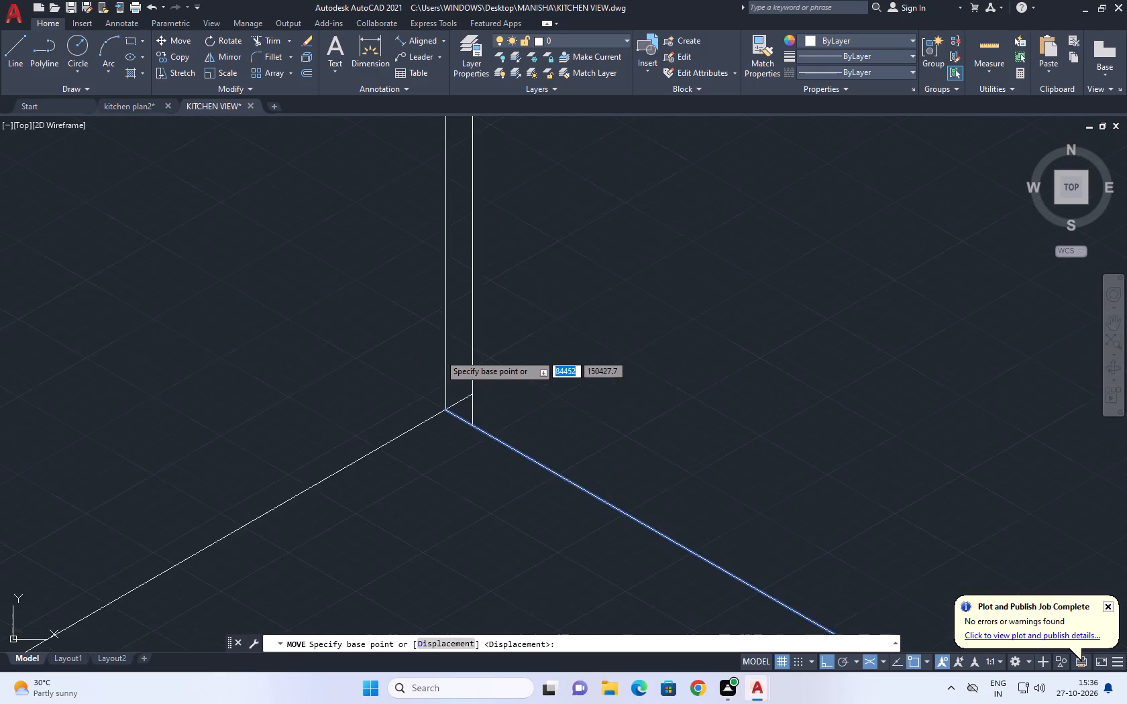
pyautogui.scroll(2, 439, 354)
pyautogui.click(438, 452)
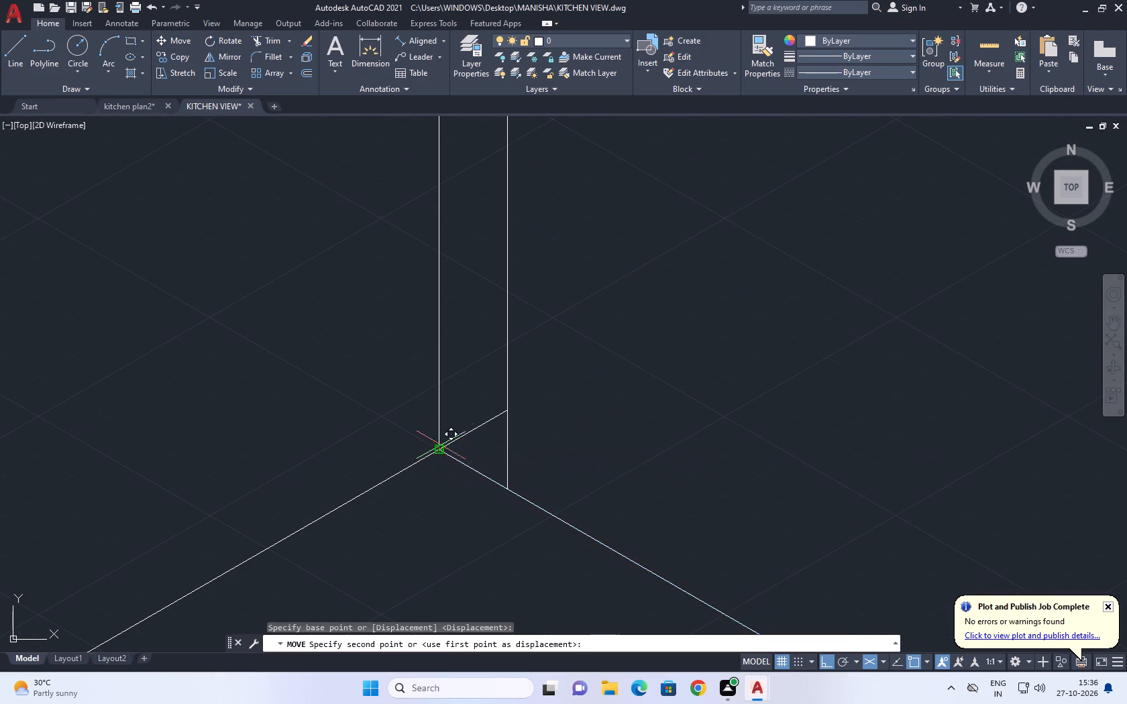
pyautogui.click(505, 412)
# Trim the overshoots of the east base line and the east vertical end line beyond their crossing.
pyautogui.scroll(-7, 576, 385)
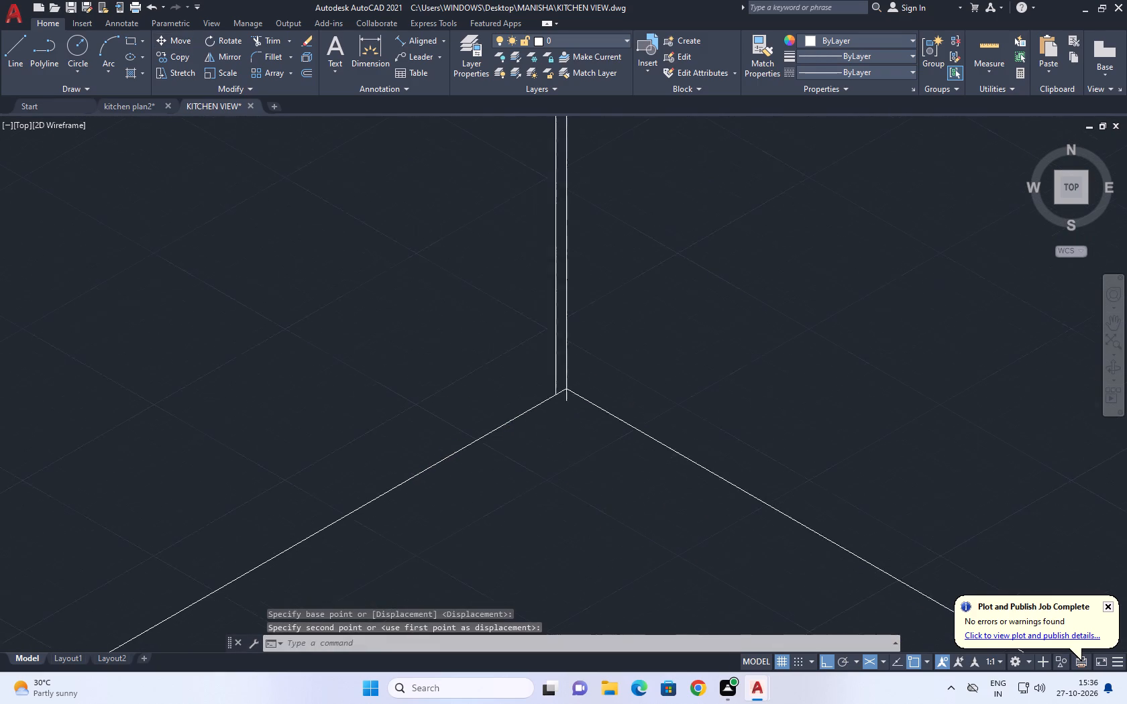
pyautogui.moveTo(953, 373); pyautogui.dragTo(736, 287, button='middle')
pyautogui.scroll(3, 779, 580)
pyautogui.scroll(2, 741, 426)
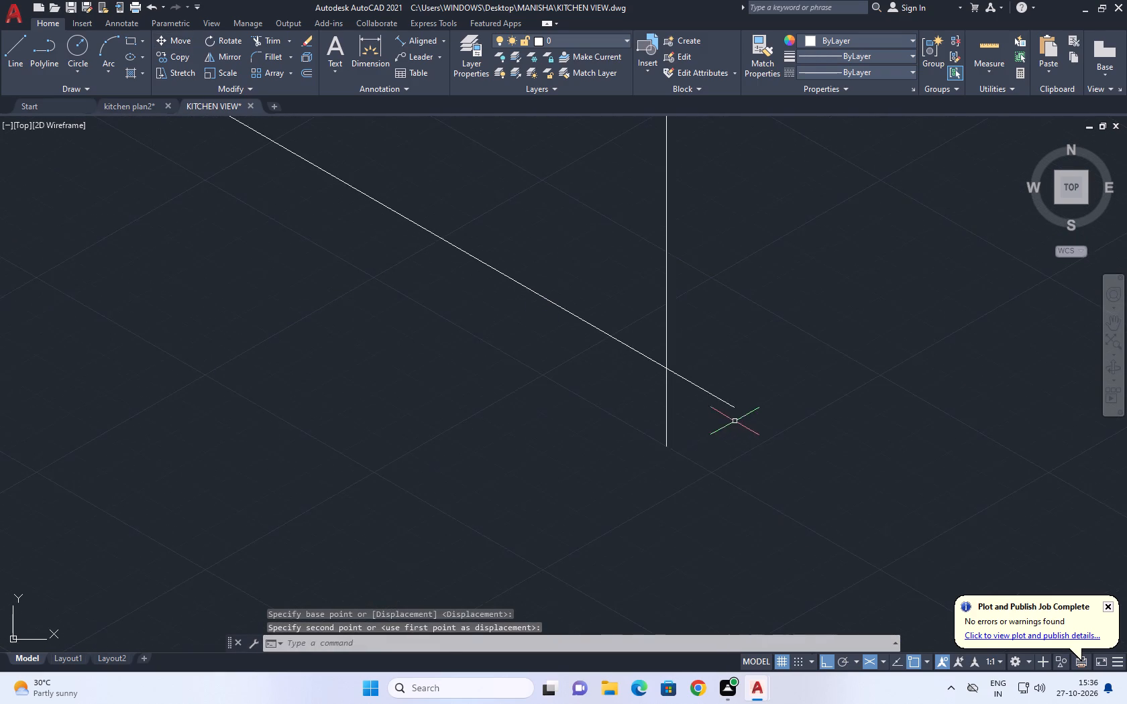
pyautogui.scroll(3, 734, 420)
pyautogui.click(273, 43)
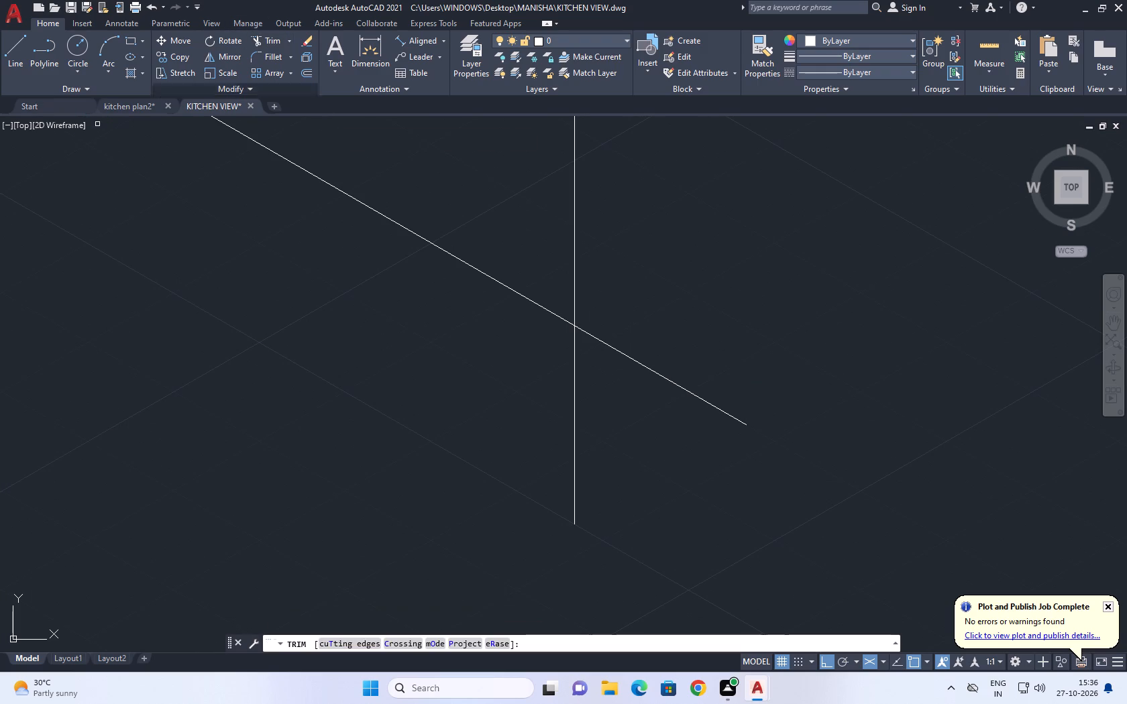
pyautogui.click(718, 381)
pyautogui.click(711, 414)
pyautogui.click(697, 396)
pyautogui.click(540, 405)
pyautogui.rightClick(686, 379)
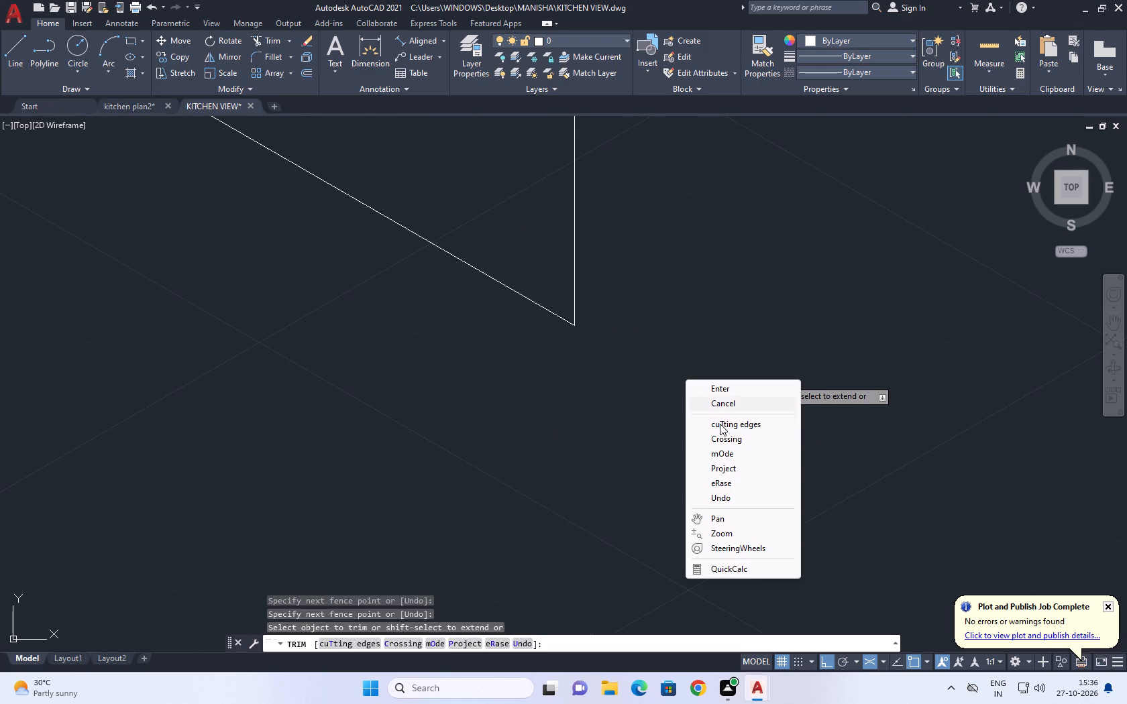
pyautogui.click(741, 399)
# Trim the east central vertical line's overshoot below the point where both base lines meet.
pyautogui.scroll(-11, 688, 465)
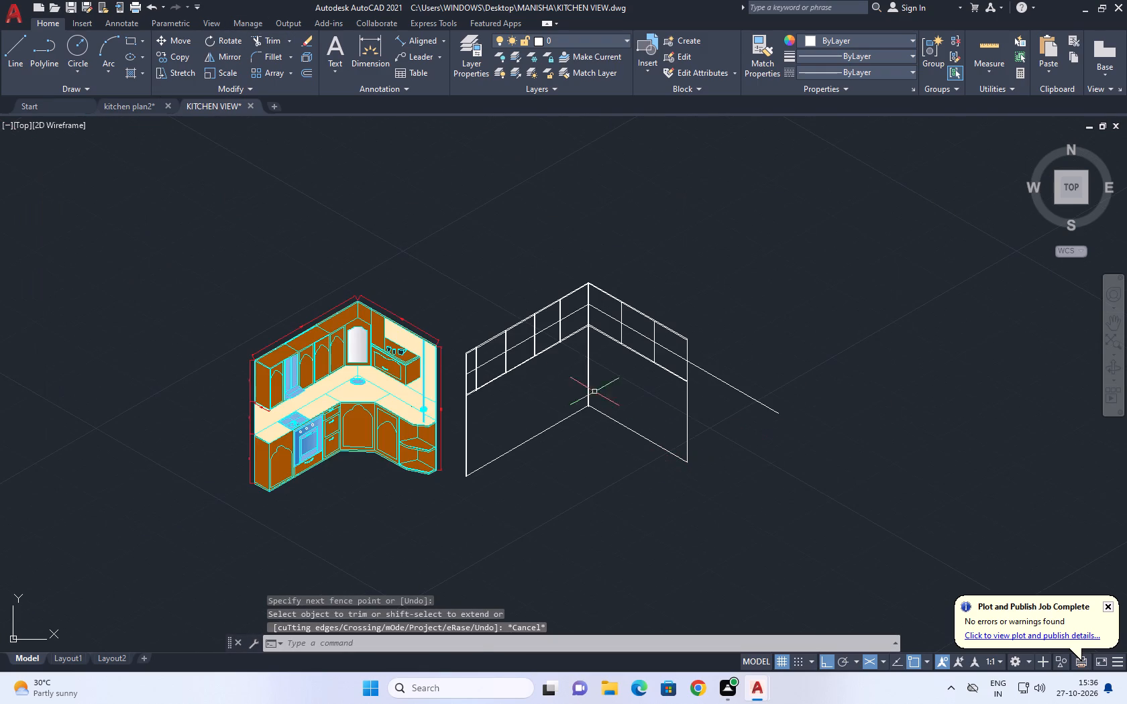
pyautogui.scroll(3, 596, 402)
pyautogui.scroll(4, 543, 424)
pyautogui.moveTo(777, 461); pyautogui.dragTo(631, 474, button='middle')
pyautogui.scroll(1, 634, 463)
pyautogui.click(270, 36)
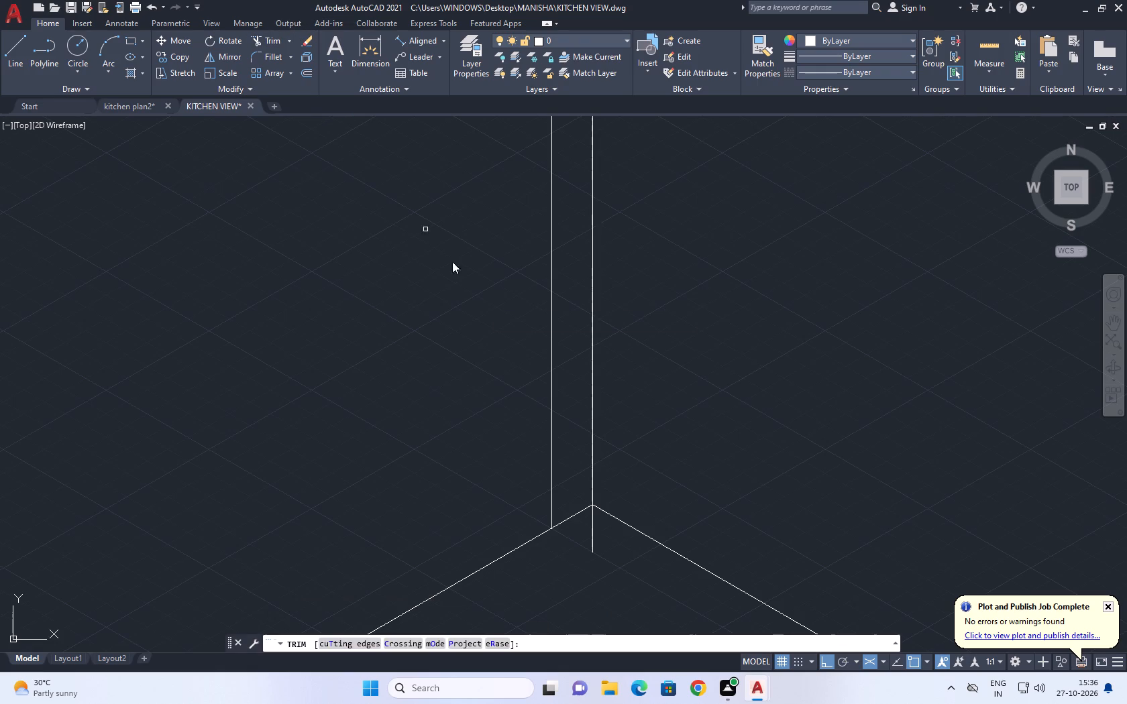
pyautogui.scroll(3, 588, 522)
pyautogui.click(623, 511)
pyautogui.click(602, 514)
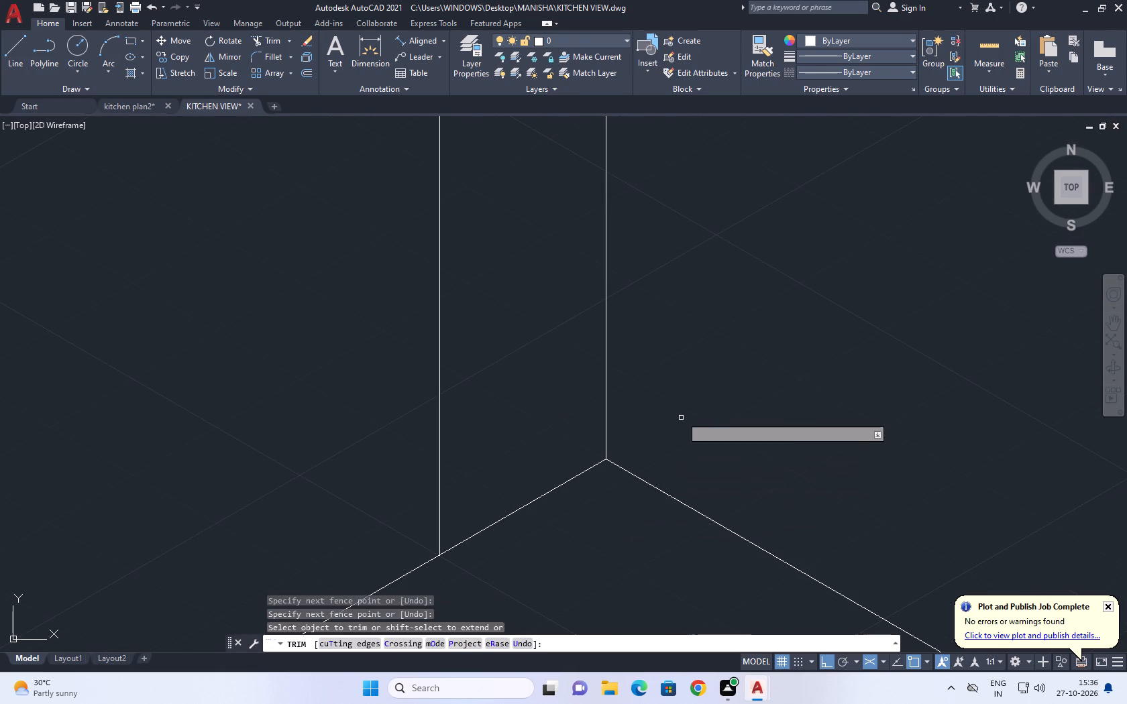
pyautogui.rightClick(681, 409)
pyautogui.click(725, 429)
# Copy the east wall's vertical end line inward toward the corner, trying 5 and 10 units before keeping 20 units.
pyautogui.scroll(-10, 680, 414)
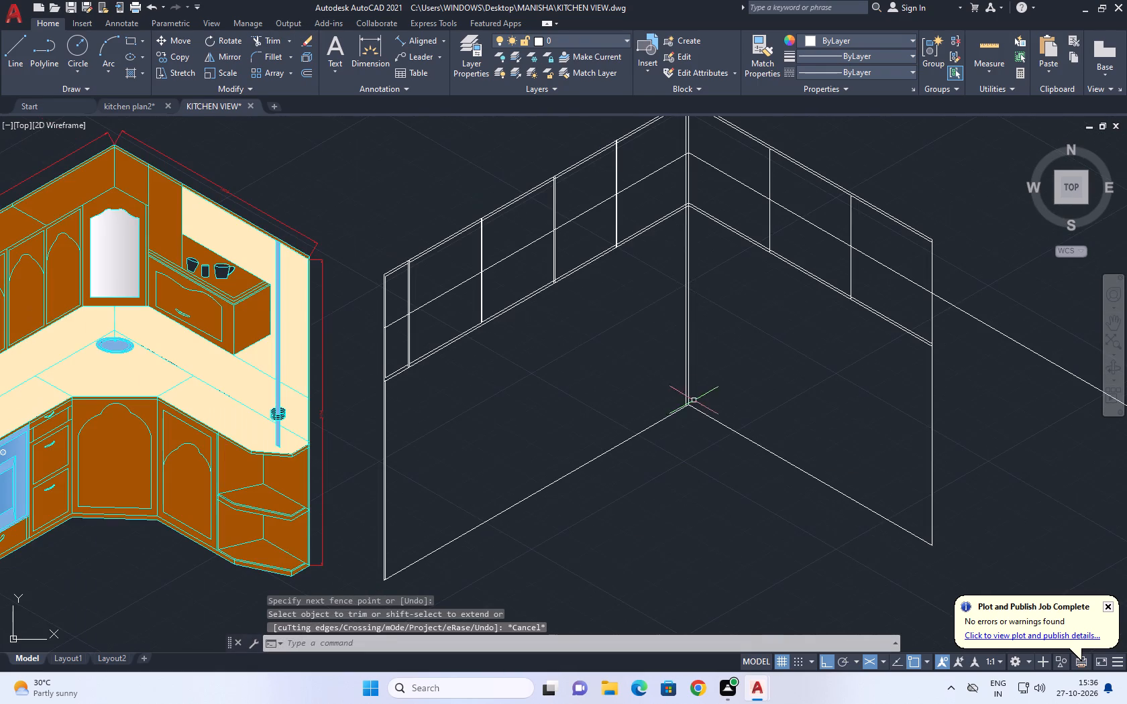
pyautogui.moveTo(712, 392); pyautogui.dragTo(614, 408, button='middle')
pyautogui.click(849, 468)
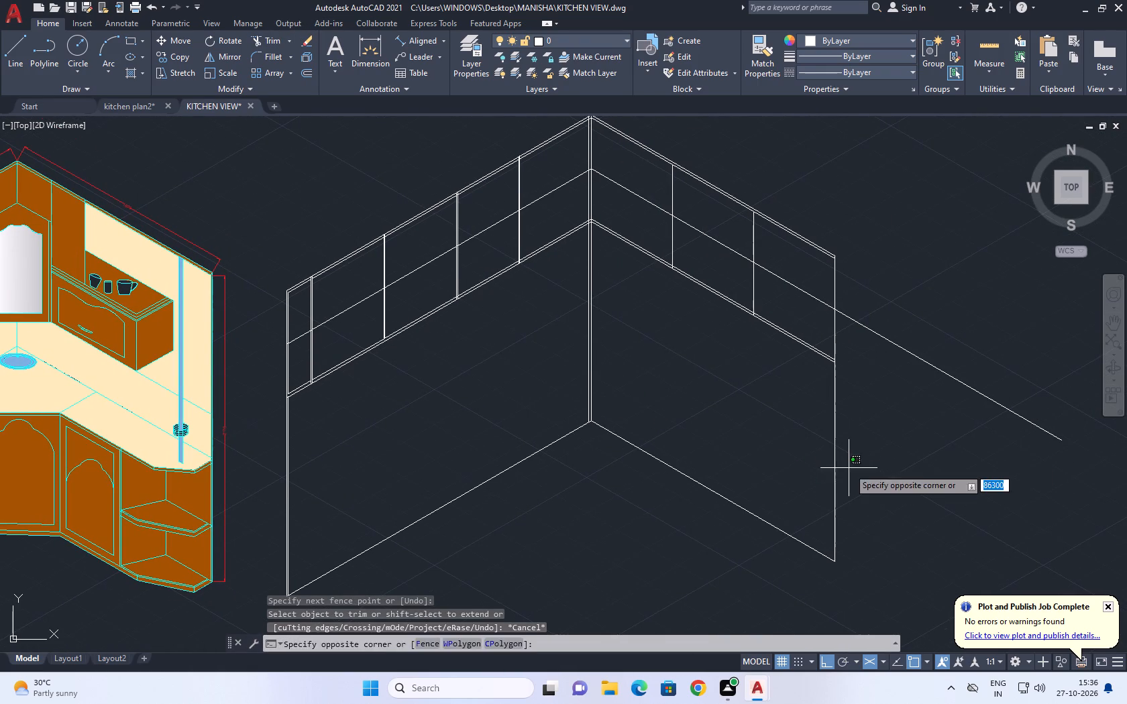
pyautogui.click(814, 438)
pyautogui.moveTo(772, 457); pyautogui.dragTo(695, 474, button='middle')
pyautogui.write('CO')
pyautogui.press('space')
pyautogui.click(753, 487)
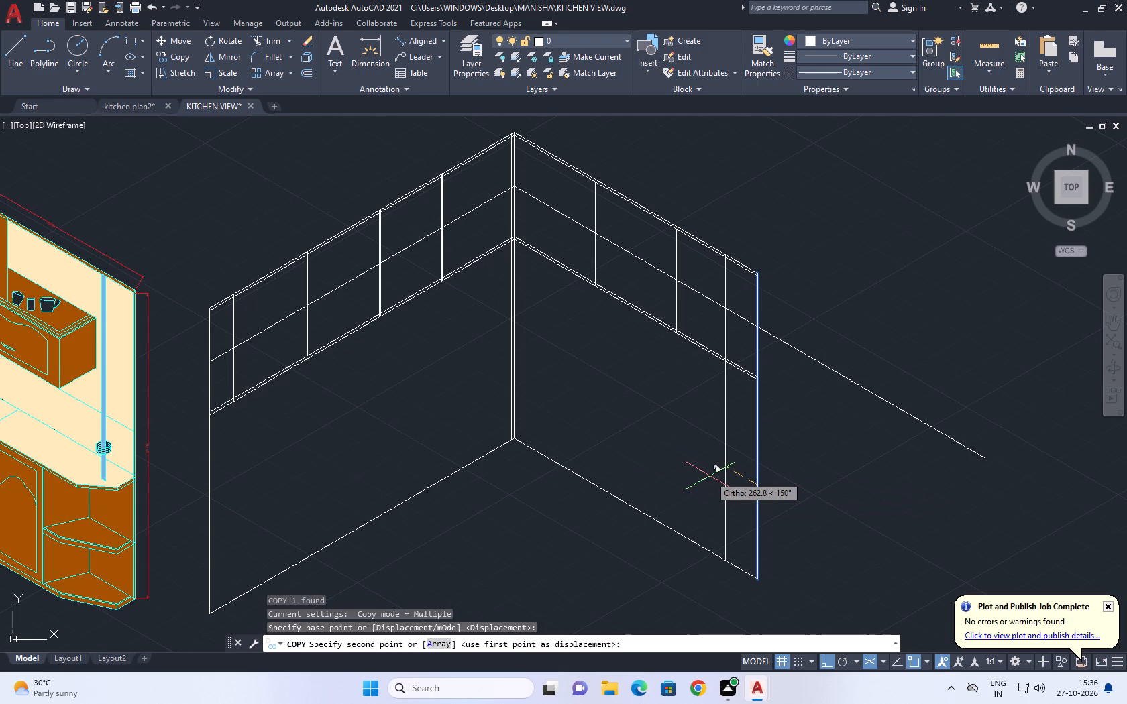
pyautogui.press('5')
pyautogui.press('space')
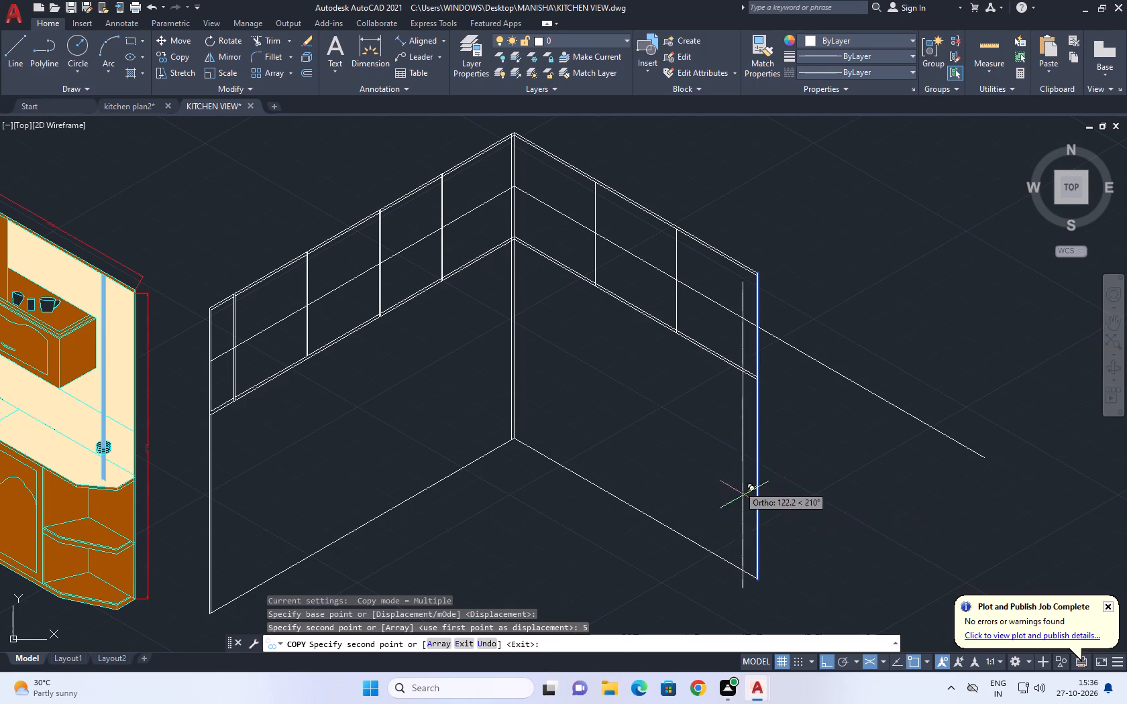
pyautogui.scroll(3, 731, 464)
pyautogui.hotkey('ctrl', 'z')
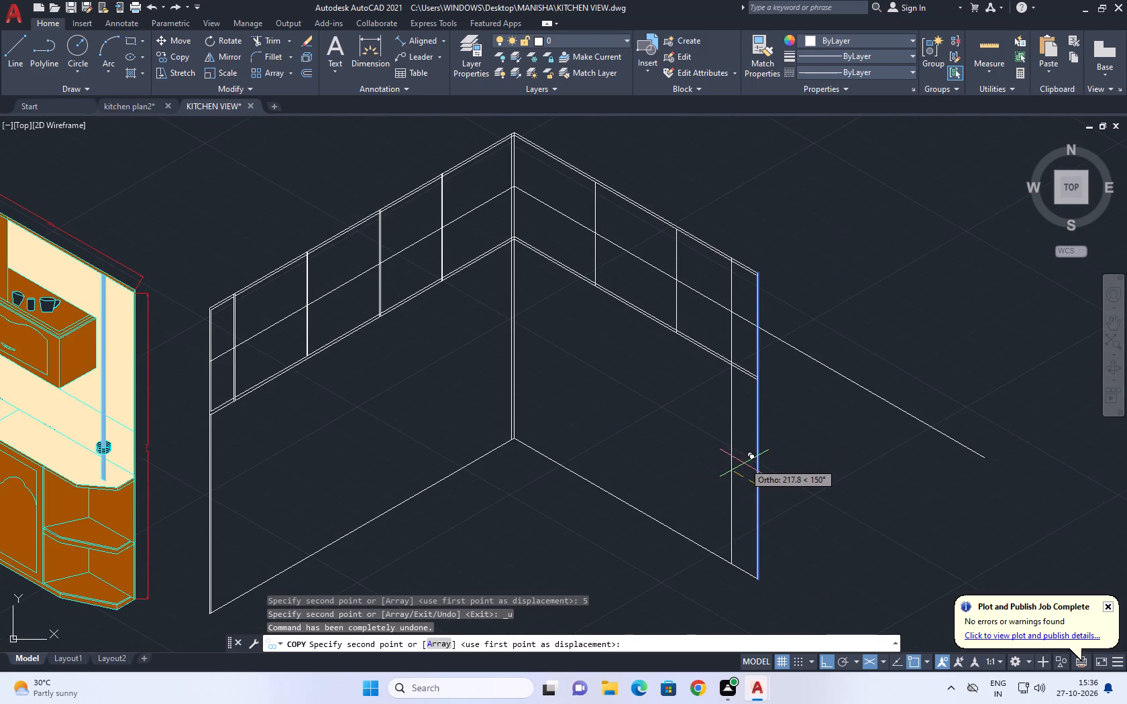
pyautogui.scroll(2, 744, 464)
pyautogui.write('10')
pyautogui.press('space')
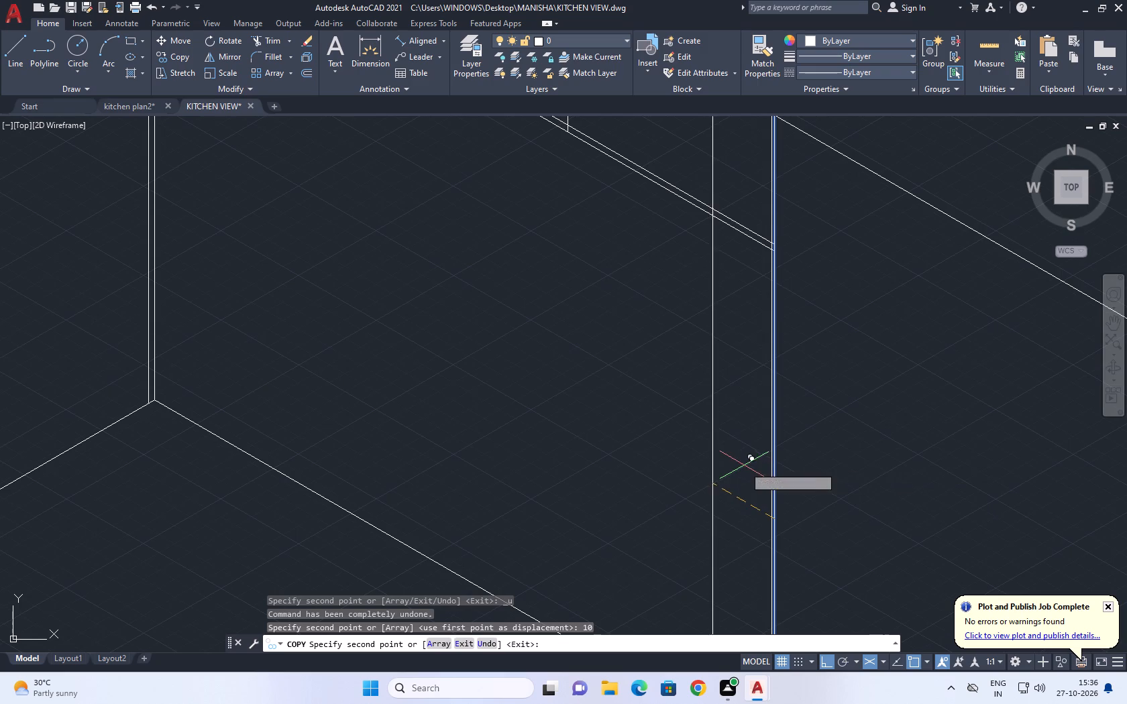
pyautogui.hotkey('ctrl', 'z')
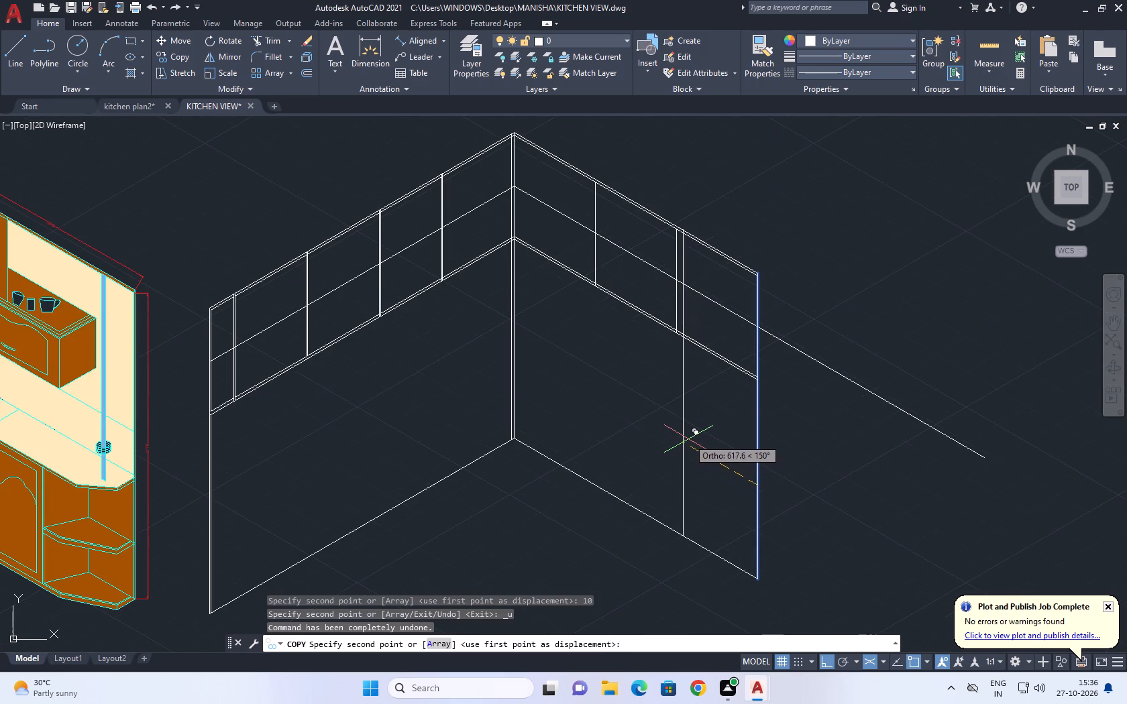
pyautogui.press('2')
pyautogui.press('0')
pyautogui.press('space')
pyautogui.press('space')
pyautogui.press('Escape')
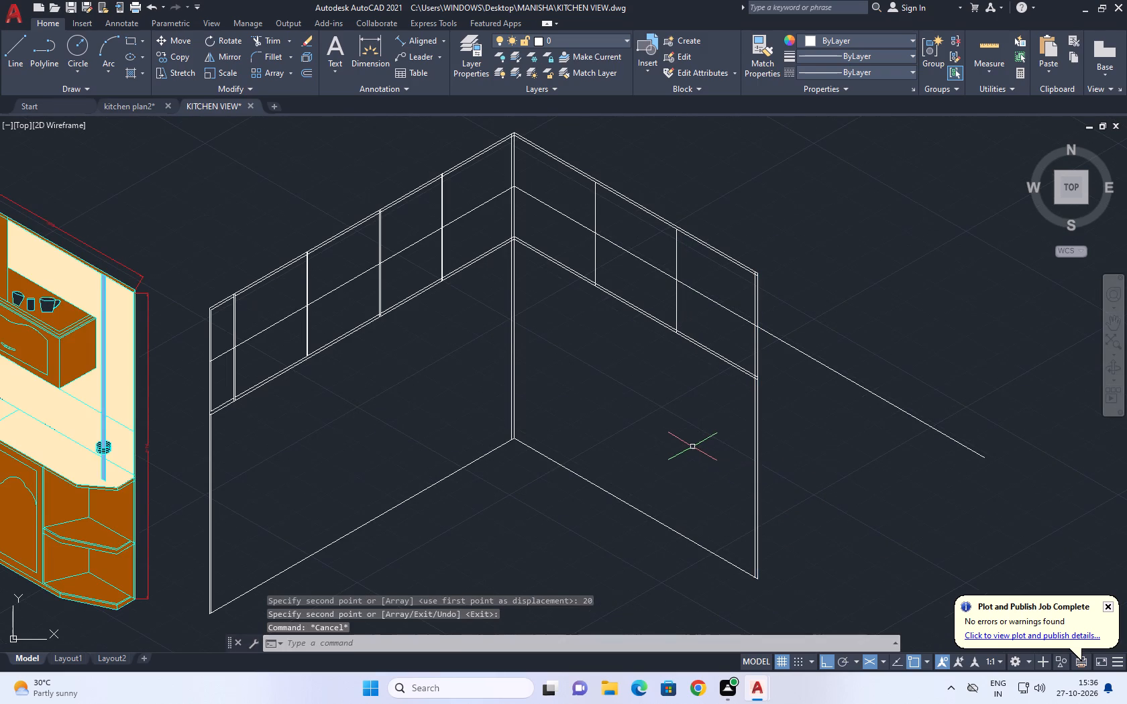
# Erase the long mid-height line that crosses the east cabinets and runs past the east wall's end.
pyautogui.click(955, 362)
pyautogui.click(854, 457)
pyautogui.moveTo(845, 341); pyautogui.dragTo(845, 349, button='right')
pyautogui.click(867, 98)
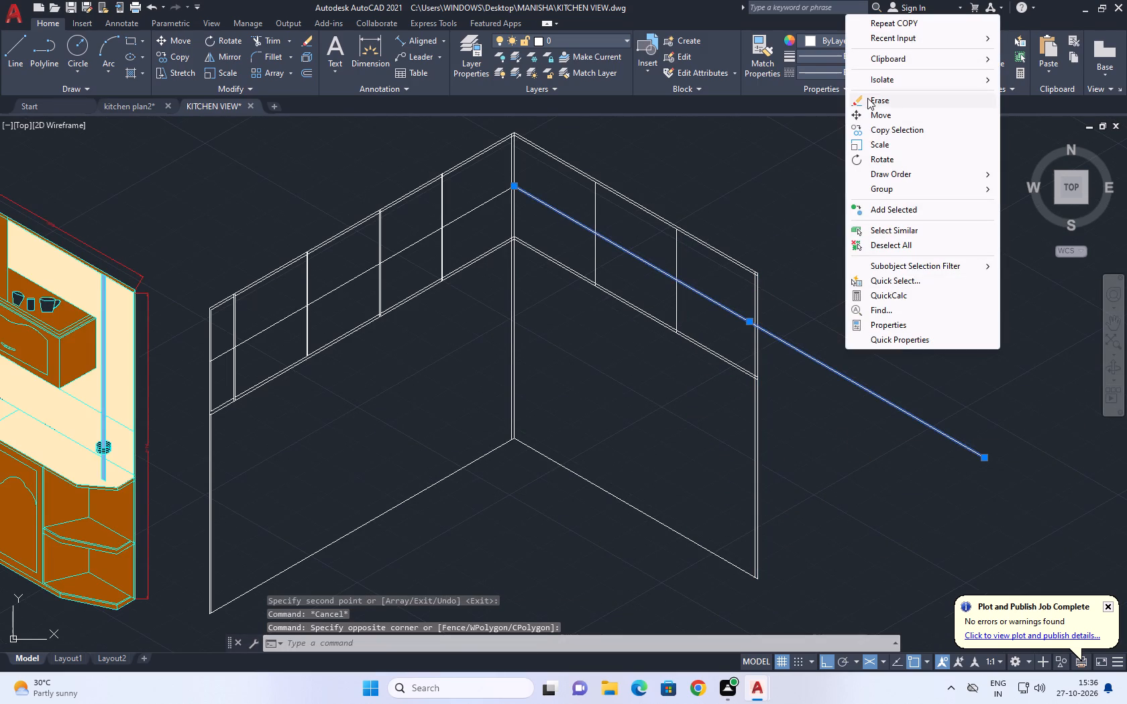
# Trim the mid-height line and both bottom lines out of the narrow cabinet bay at the west end.
pyautogui.moveTo(105, 490); pyautogui.dragTo(423, 672, button='middle')
pyautogui.middleClick(421, 671)
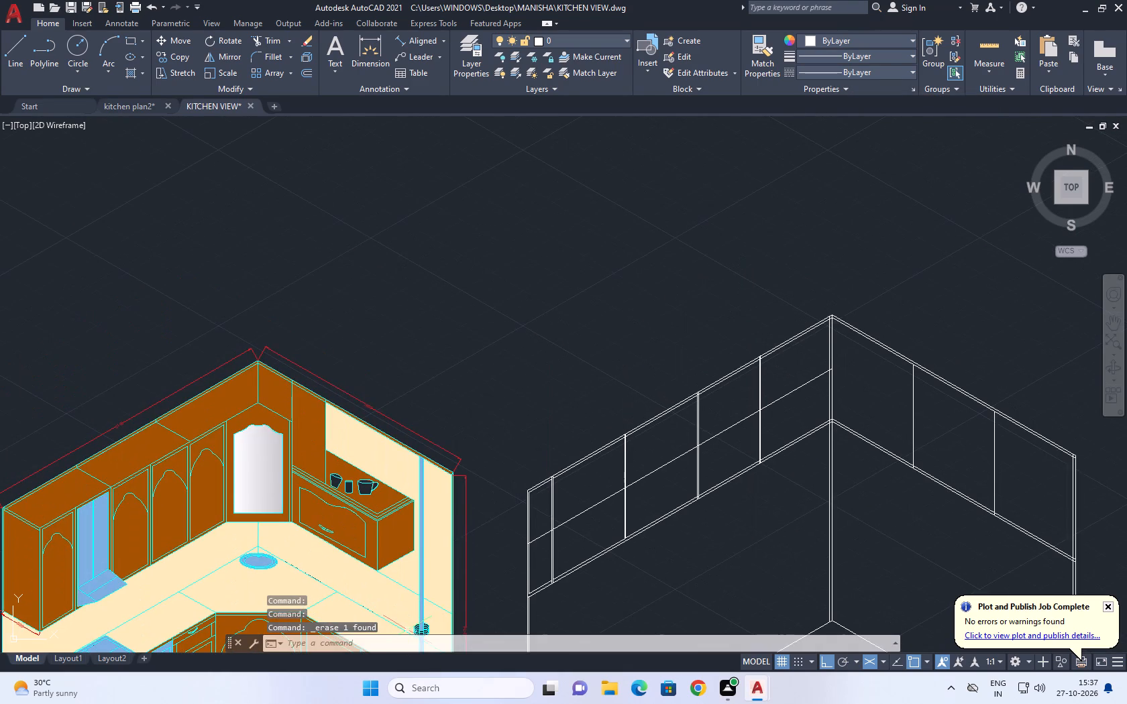
pyautogui.moveTo(607, 581); pyautogui.dragTo(526, 490, button='middle')
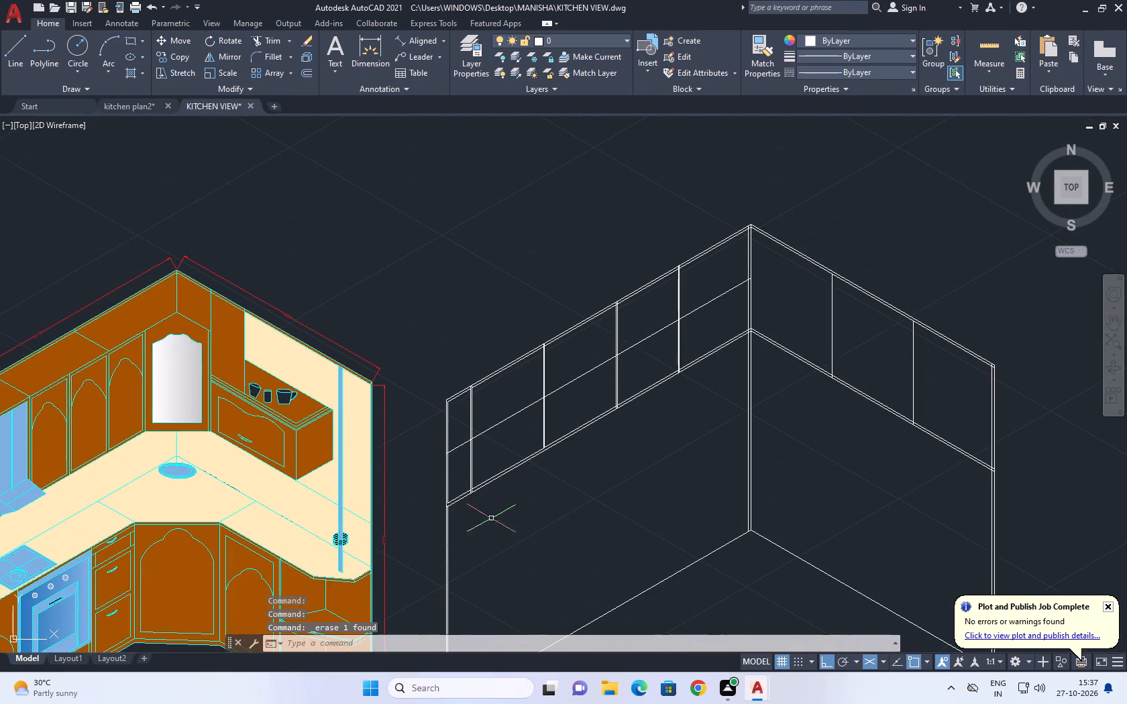
pyautogui.scroll(2, 472, 440)
pyautogui.moveTo(513, 540); pyautogui.dragTo(513, 506, button='middle')
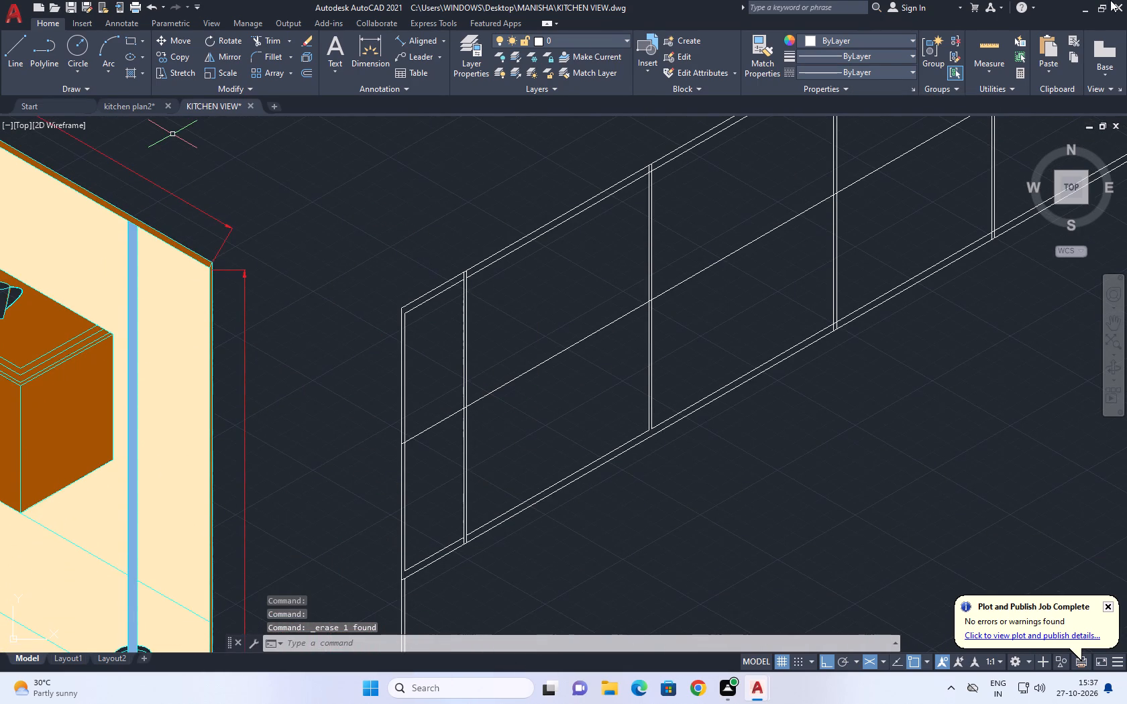
pyautogui.click(270, 42)
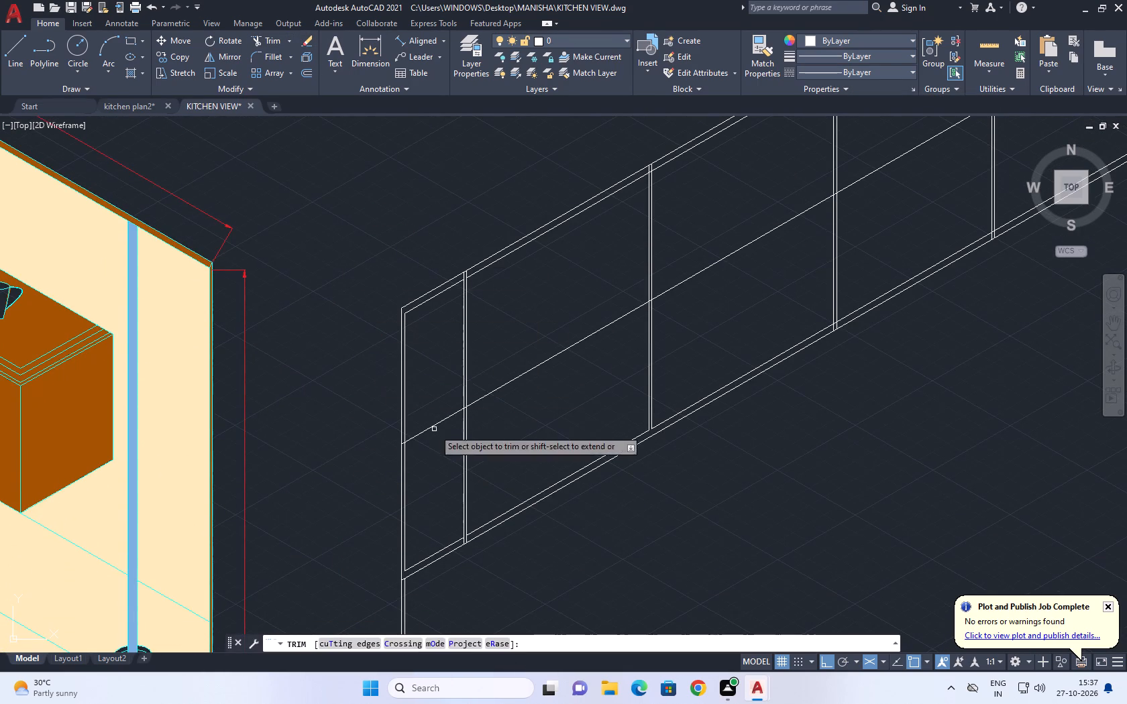
pyautogui.moveTo(434, 429); pyautogui.dragTo(463, 280, button='middle')
pyautogui.click(461, 235)
pyautogui.click(478, 448)
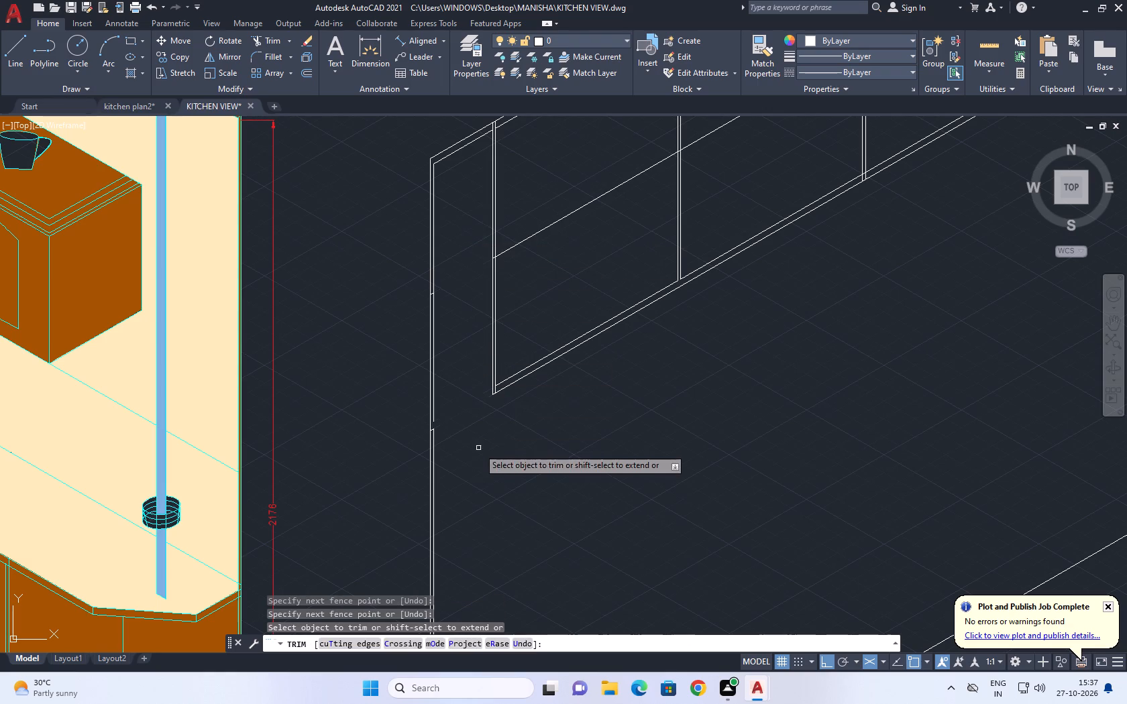
pyautogui.rightClick(498, 438)
pyautogui.click(535, 457)
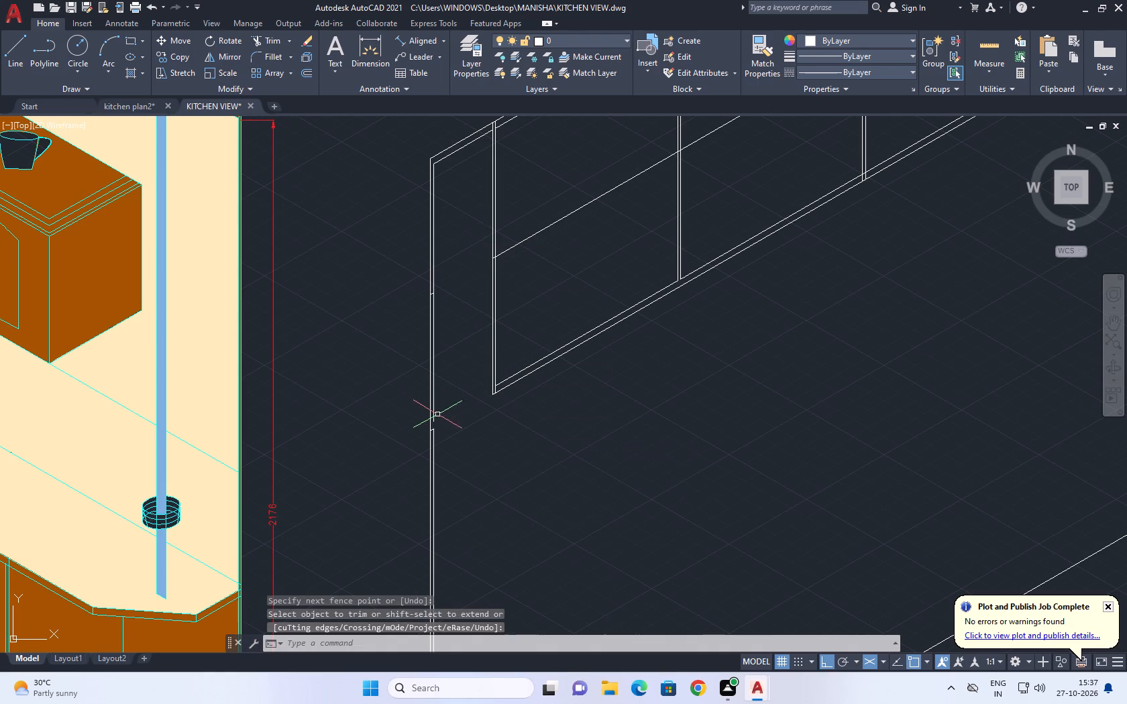
# Erase the short inner vertical line of the upper cabinet at the west wall's end.
pyautogui.click(433, 396)
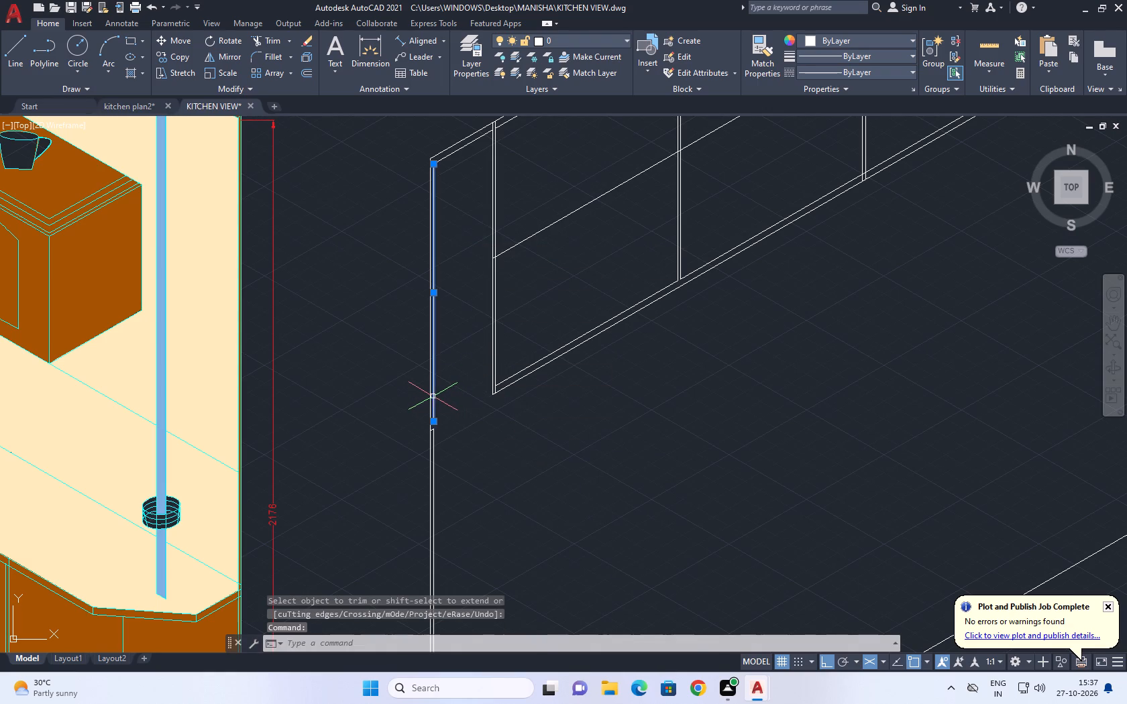
pyautogui.rightClick(612, 250)
pyautogui.click(641, 337)
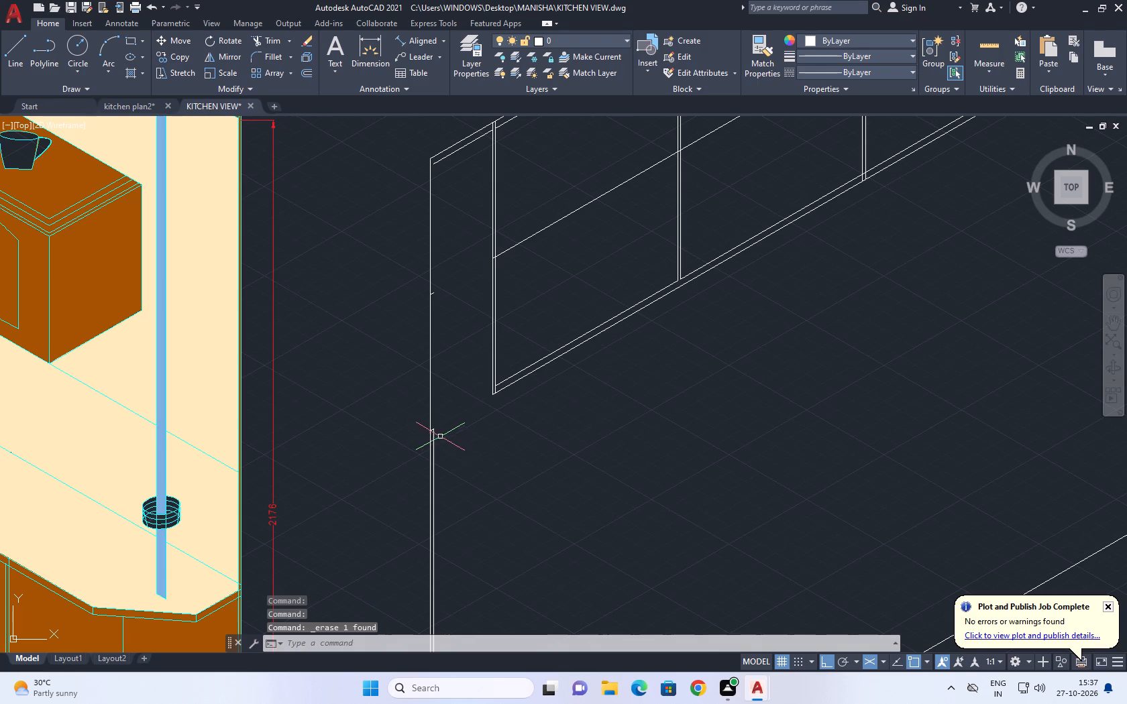
# Extend the west wall's lower inner vertical end line upward through the erased part to the cabinet's inner top line.
pyautogui.press('e')
pyautogui.press('x')
pyautogui.press('space')
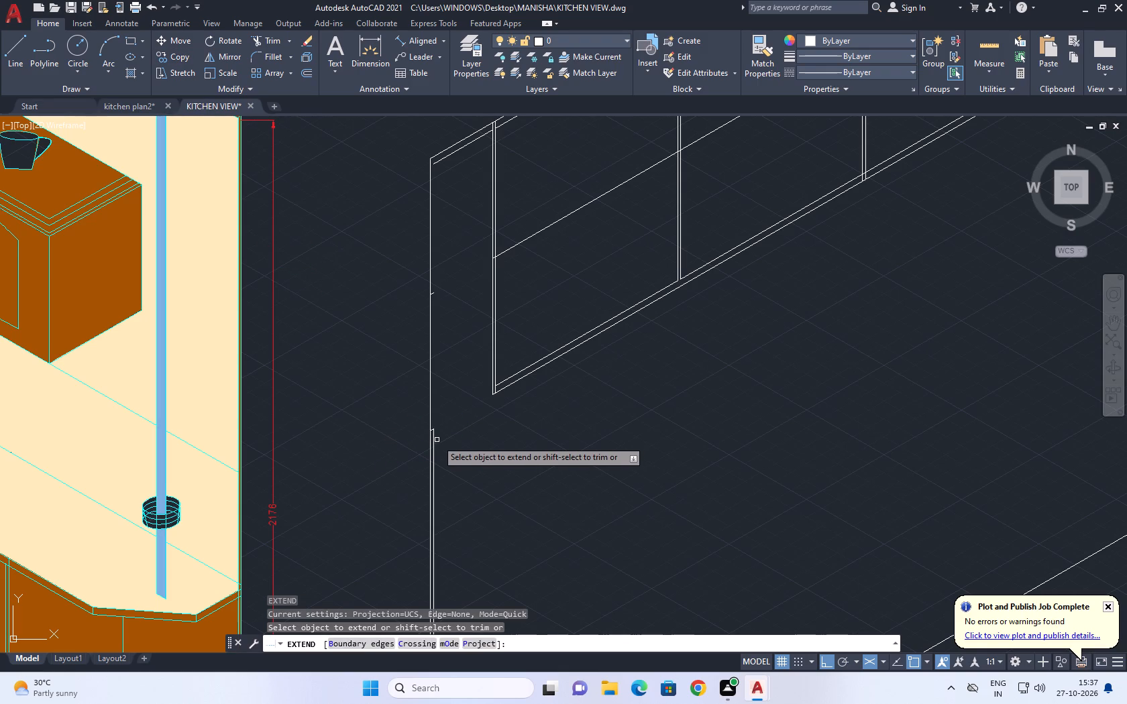
pyautogui.click(435, 441)
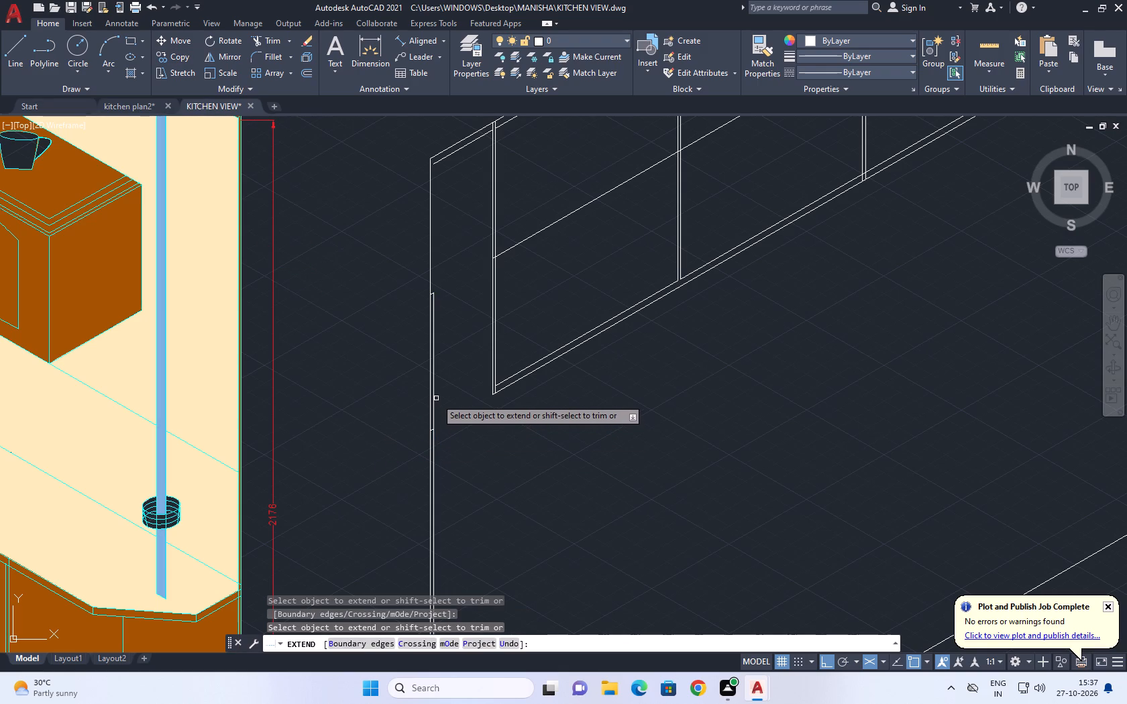
pyautogui.click(433, 396)
pyautogui.rightClick(523, 424)
pyautogui.click(553, 447)
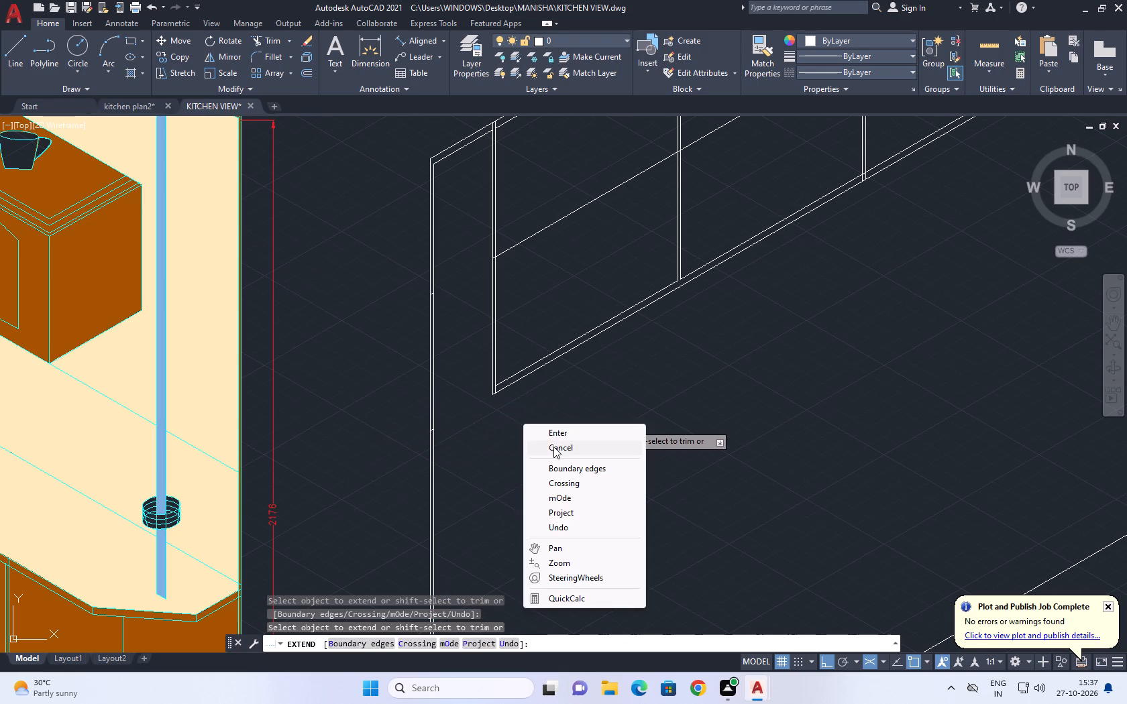
# Erase the two leftover division points on the west wall's vertical end line.
pyautogui.click(404, 204)
pyautogui.click(470, 475)
pyautogui.rightClick(572, 307)
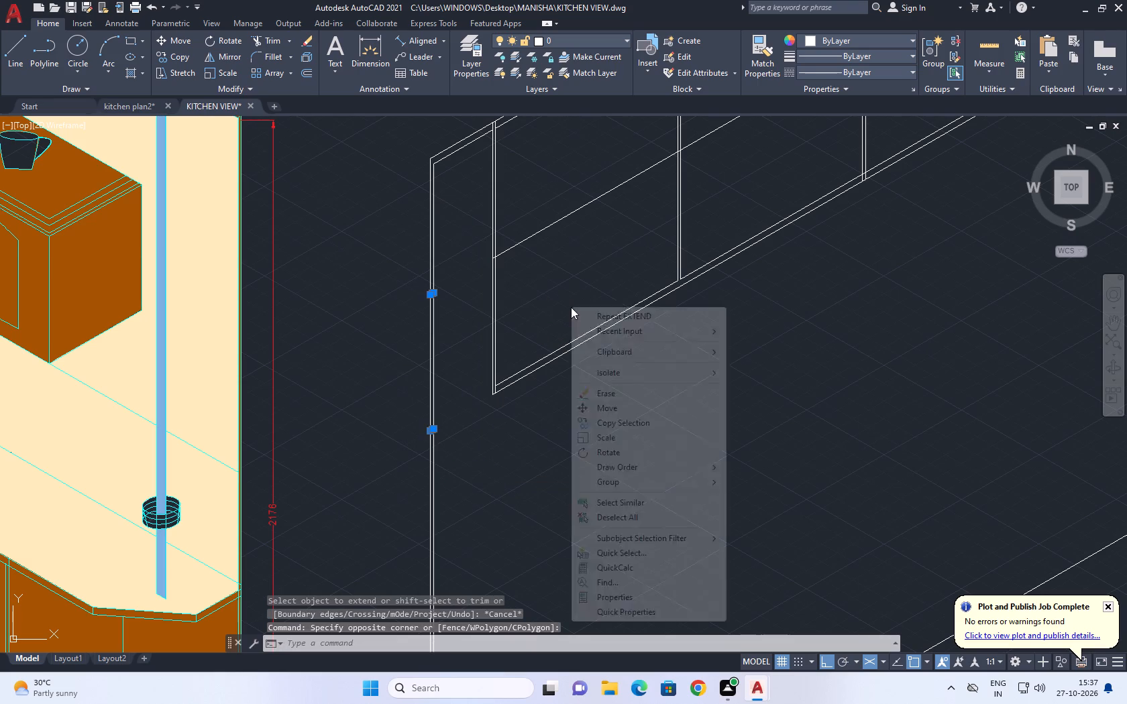
pyautogui.click(612, 384)
pyautogui.click(610, 389)
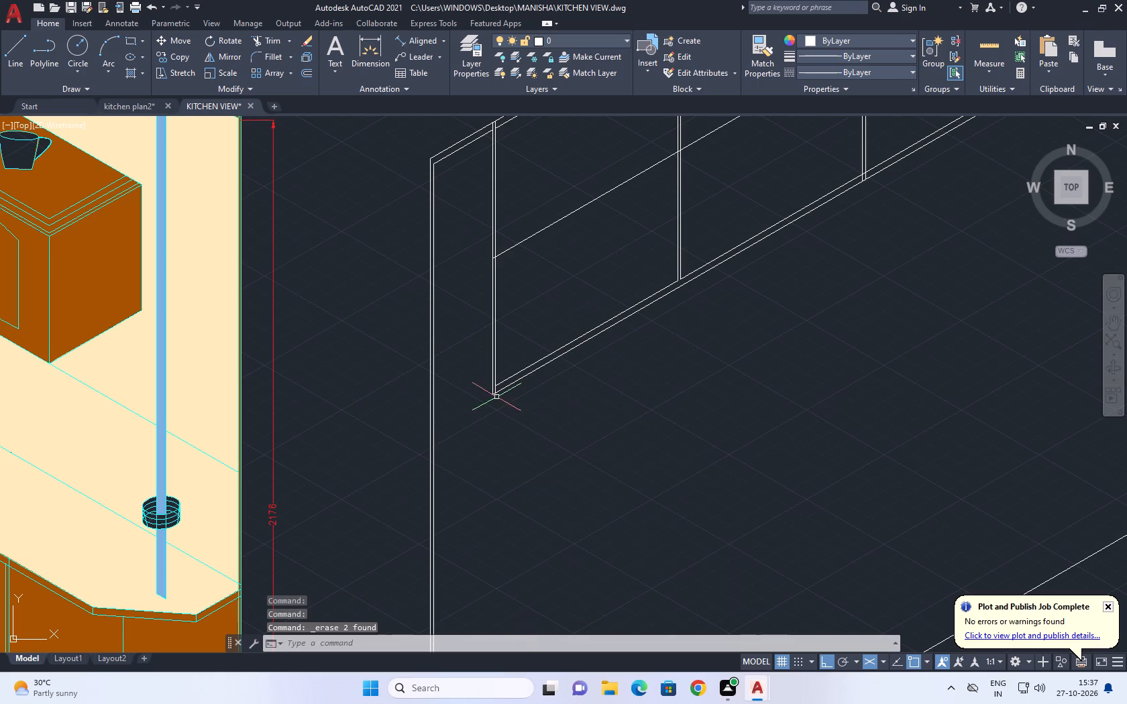
# Look over the west wall's upper cabinet bays and the whole second kitchen outline.
pyautogui.moveTo(501, 331); pyautogui.dragTo(421, 508, button='middle')
pyautogui.middleClick(421, 508)
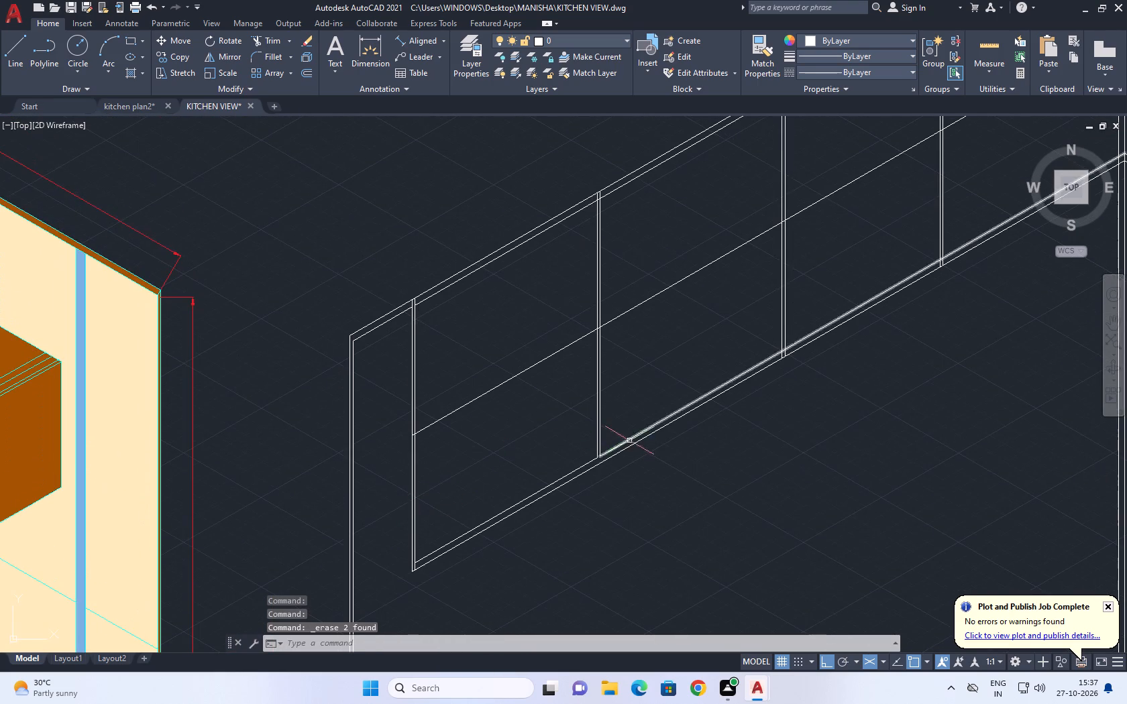
pyautogui.moveTo(627, 440); pyautogui.dragTo(508, 428, button='middle')
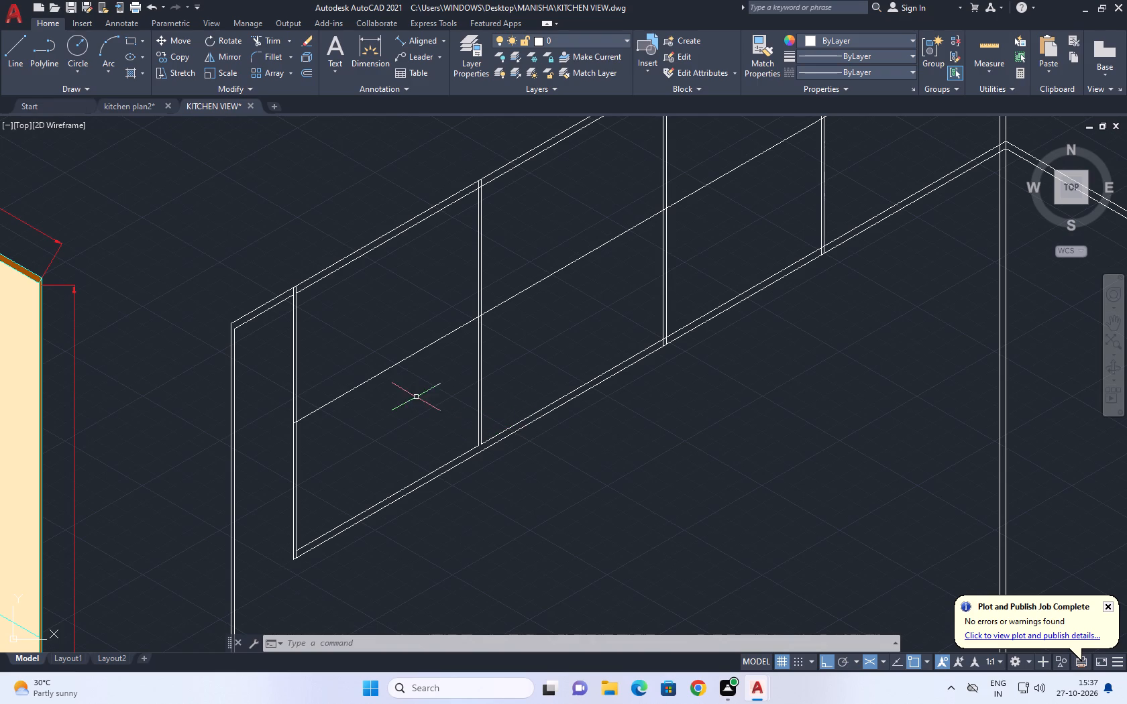
pyautogui.moveTo(288, 374); pyautogui.dragTo(410, 415, button='middle')
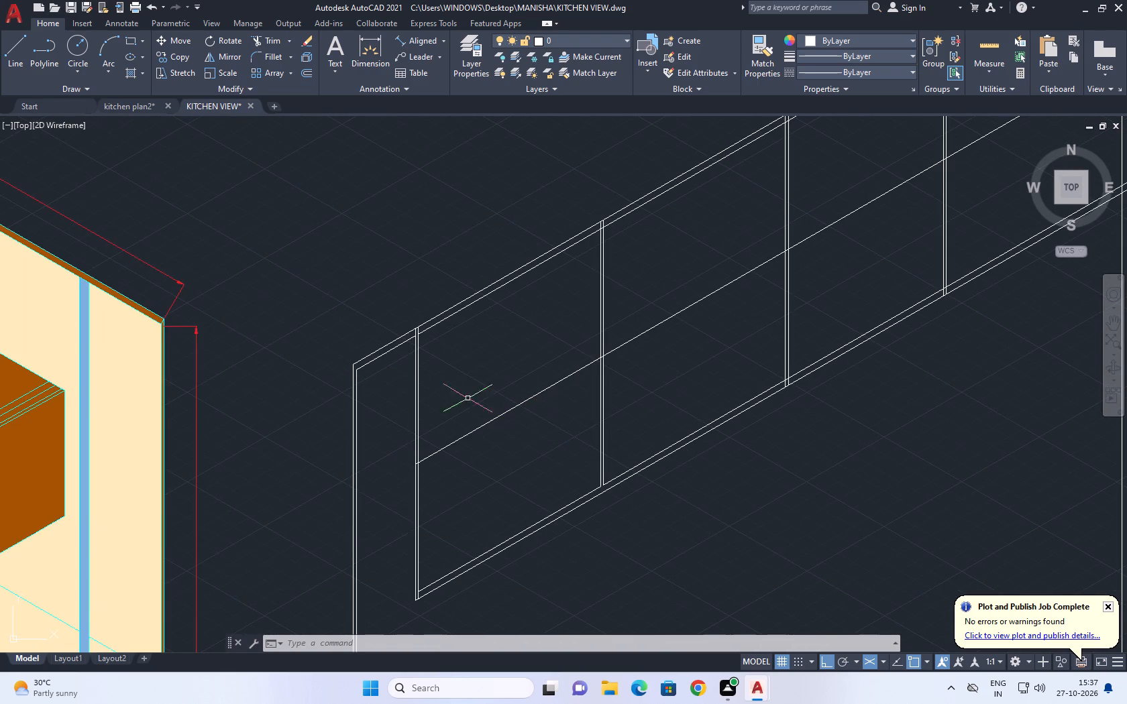
pyautogui.moveTo(489, 458); pyautogui.dragTo(494, 317, button='middle')
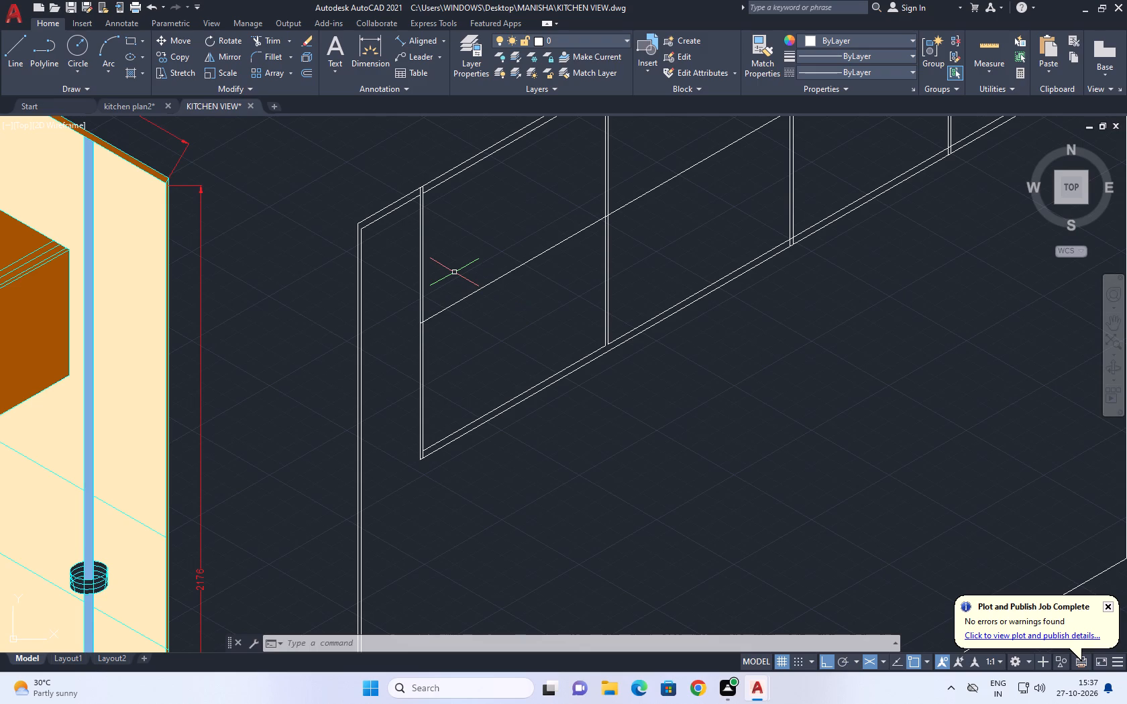
pyautogui.moveTo(484, 215); pyautogui.dragTo(482, 276, button='middle')
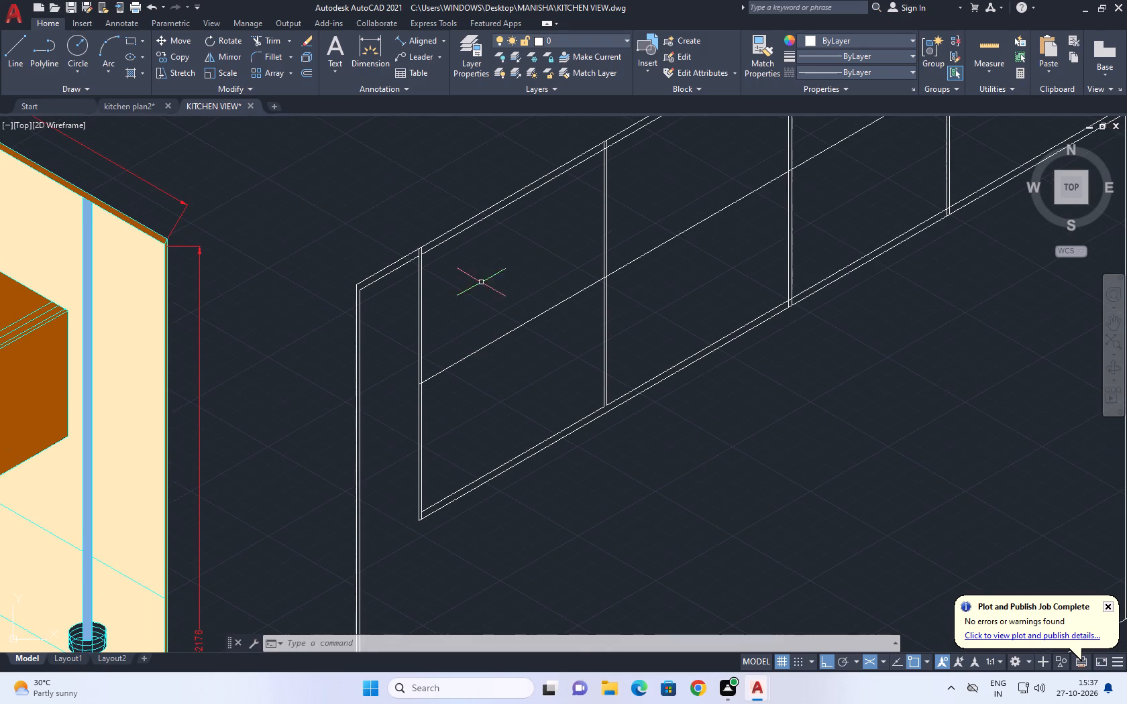
pyautogui.moveTo(513, 345); pyautogui.dragTo(498, 416, button='middle')
pyautogui.middleClick(498, 416)
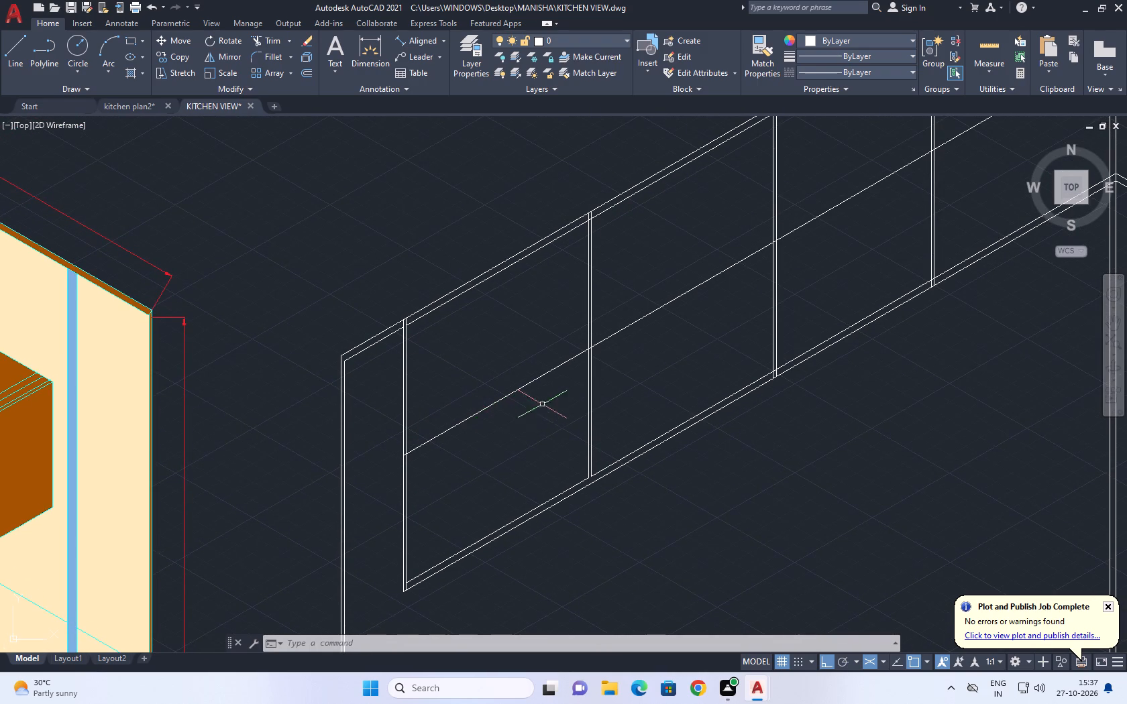
pyautogui.scroll(-3, 543, 399)
pyautogui.moveTo(587, 381); pyautogui.dragTo(457, 392, button='middle')
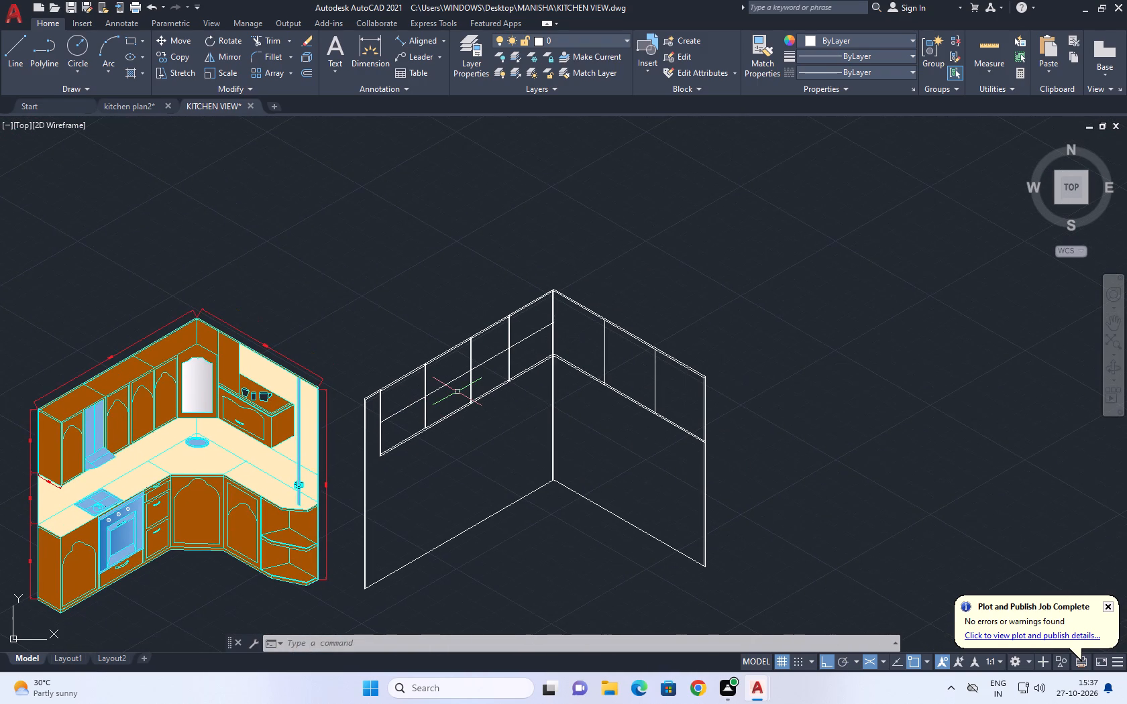
# Divide the east wall's second vertical cabinet line, the one nearer the wall's end, into 3 equal segments.
pyautogui.scroll(1, 680, 432)
pyautogui.scroll(1, 621, 353)
pyautogui.click(641, 343)
pyautogui.click(652, 339)
pyautogui.click(651, 350)
pyautogui.moveTo(623, 320); pyautogui.dragTo(616, 316)
pyautogui.moveTo(619, 324); pyautogui.dragTo(649, 394, button='middle')
pyautogui.press('d')
pyautogui.press('i')
pyautogui.press('v')
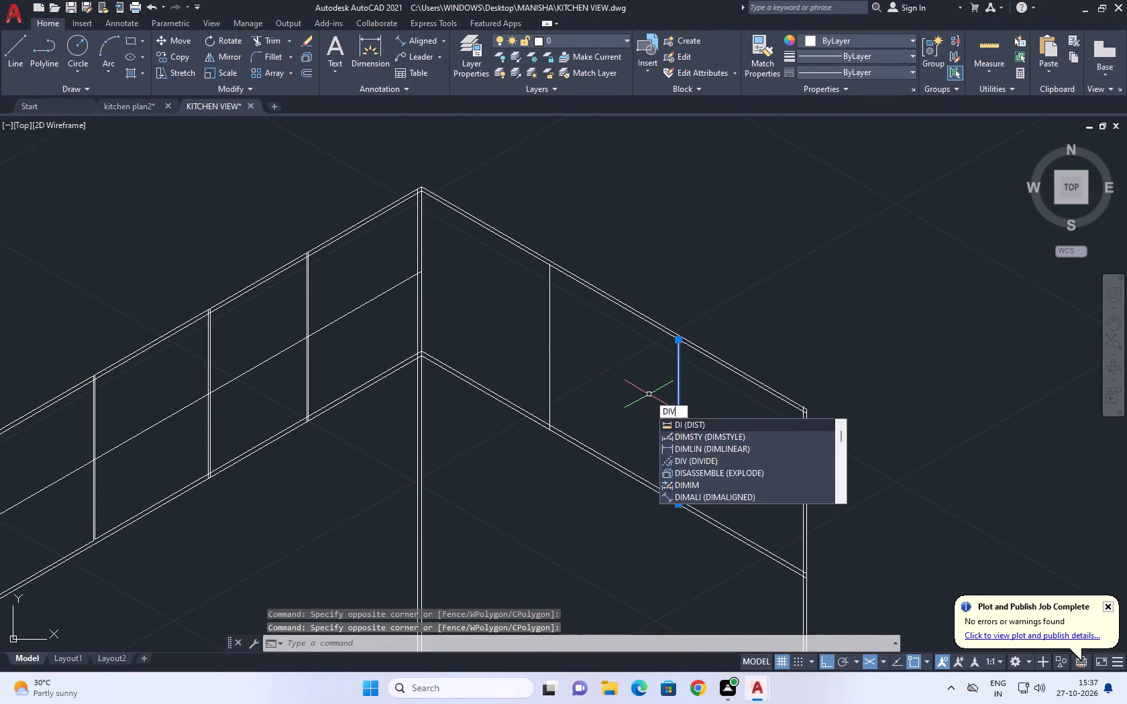
pyautogui.press('space')
pyautogui.click(678, 402)
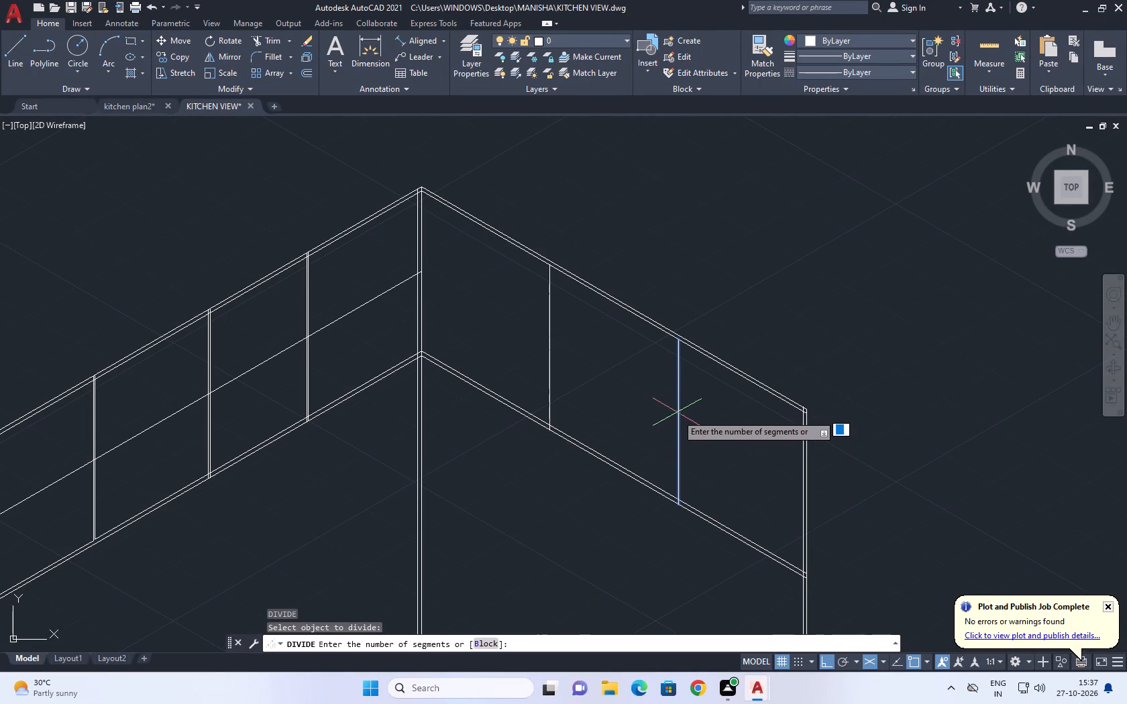
pyautogui.press('3')
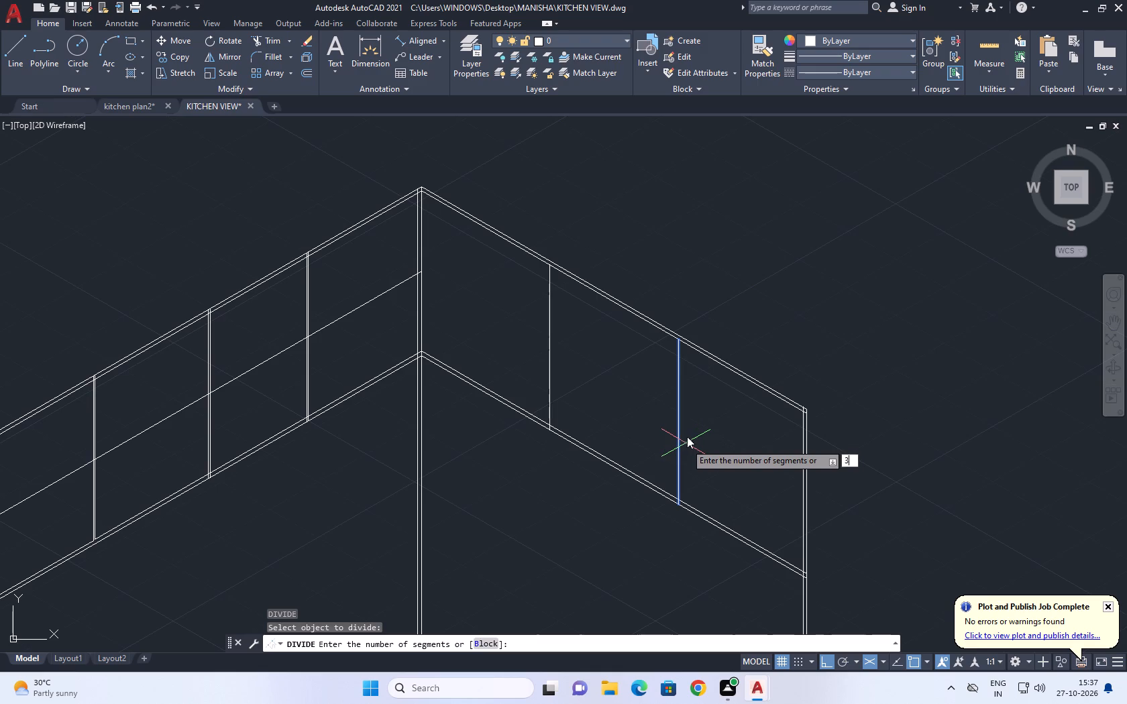
pyautogui.press('Return')
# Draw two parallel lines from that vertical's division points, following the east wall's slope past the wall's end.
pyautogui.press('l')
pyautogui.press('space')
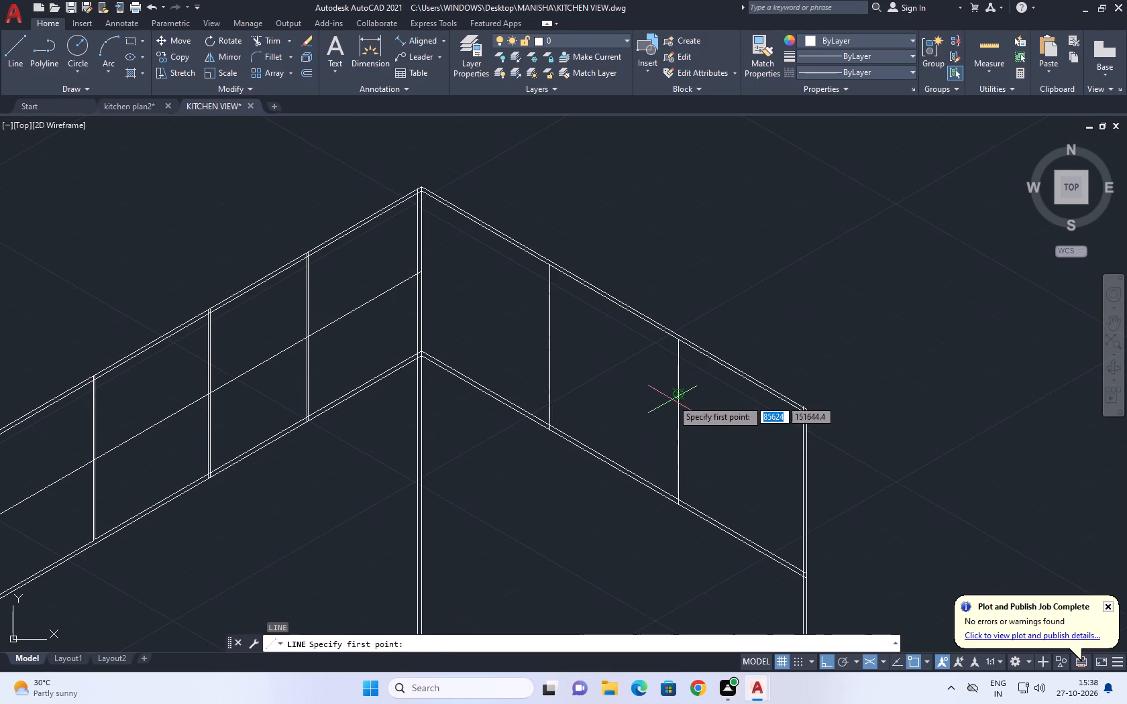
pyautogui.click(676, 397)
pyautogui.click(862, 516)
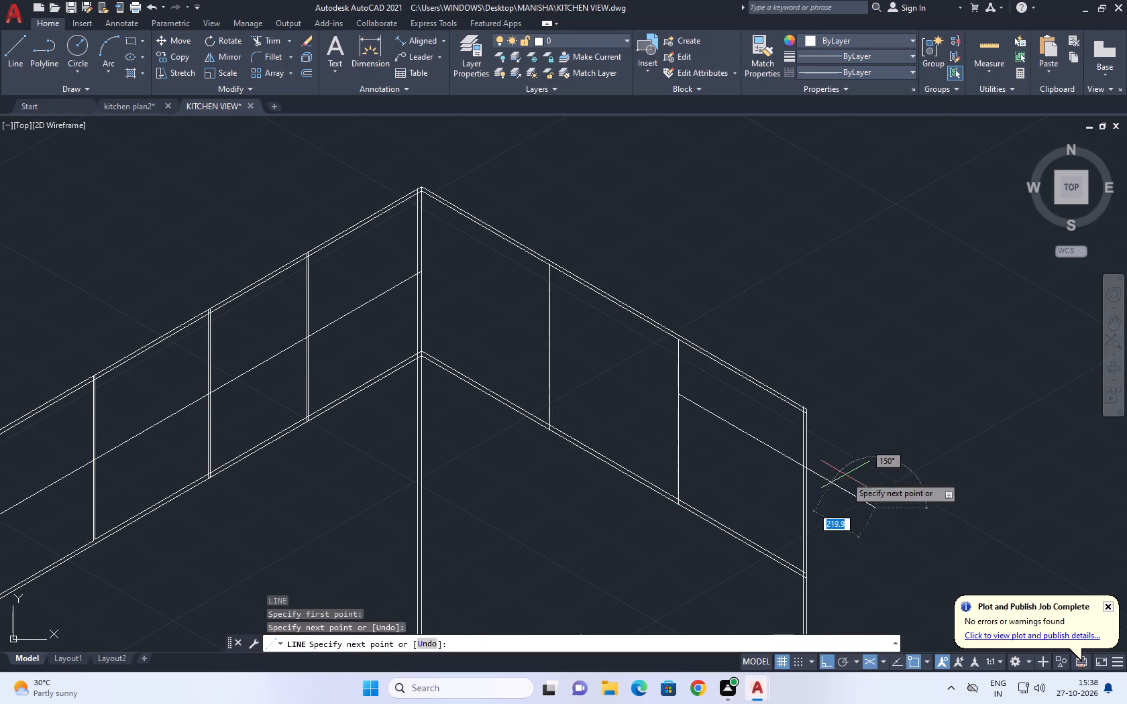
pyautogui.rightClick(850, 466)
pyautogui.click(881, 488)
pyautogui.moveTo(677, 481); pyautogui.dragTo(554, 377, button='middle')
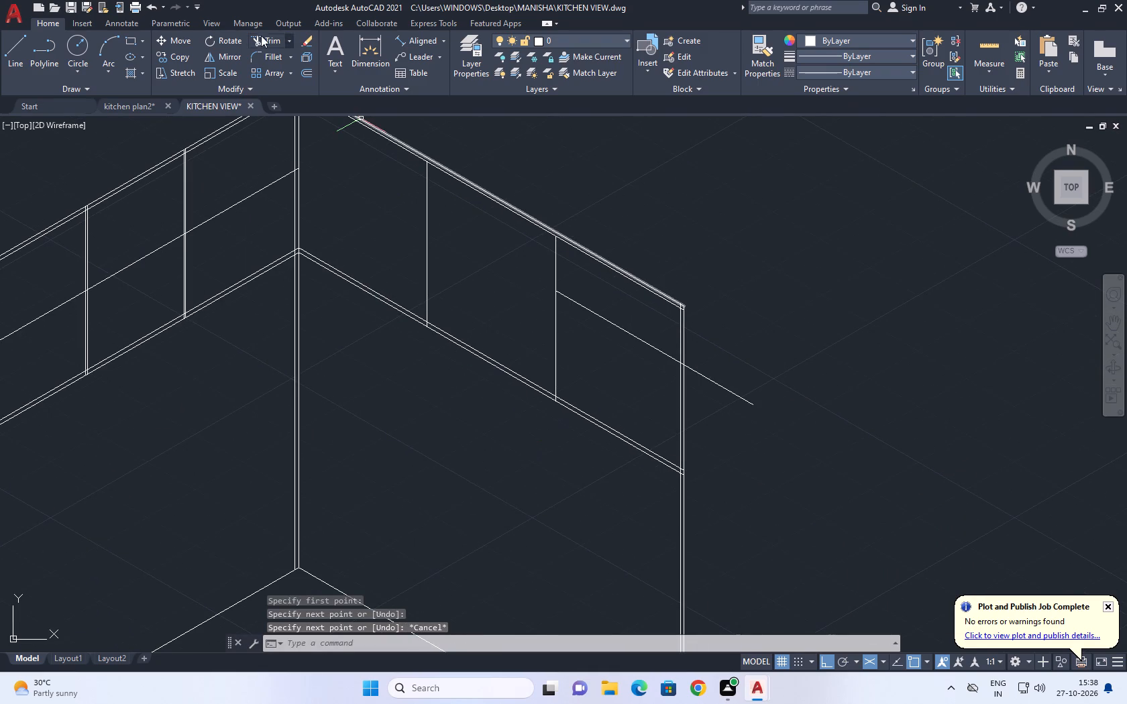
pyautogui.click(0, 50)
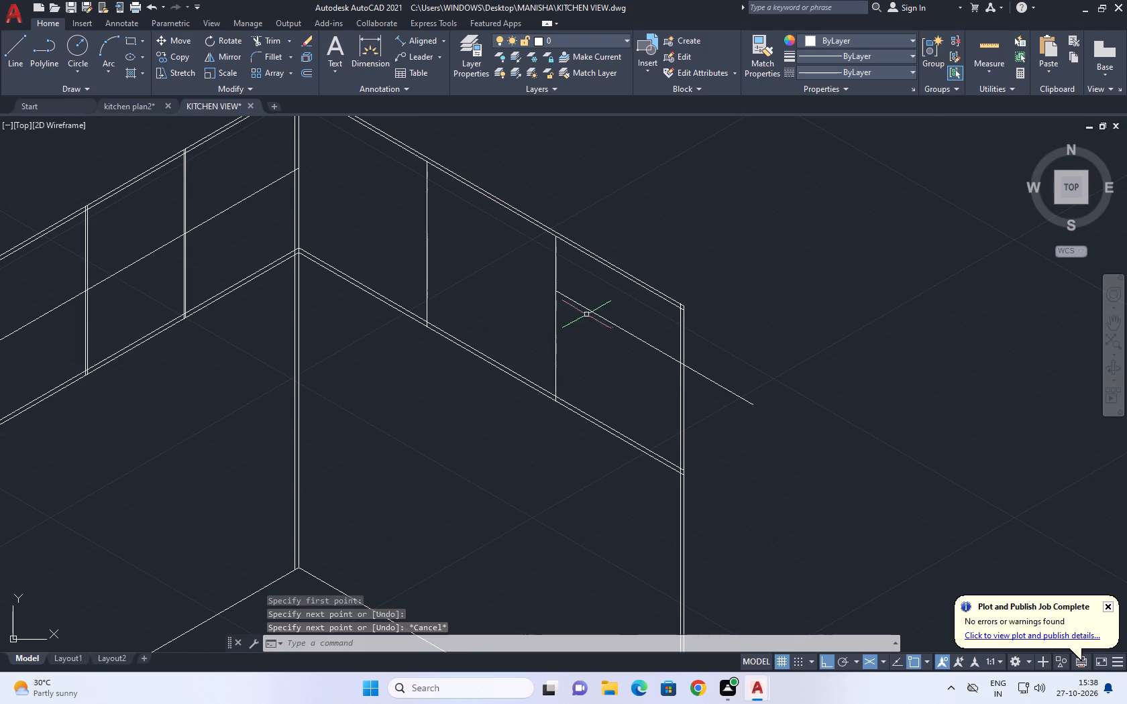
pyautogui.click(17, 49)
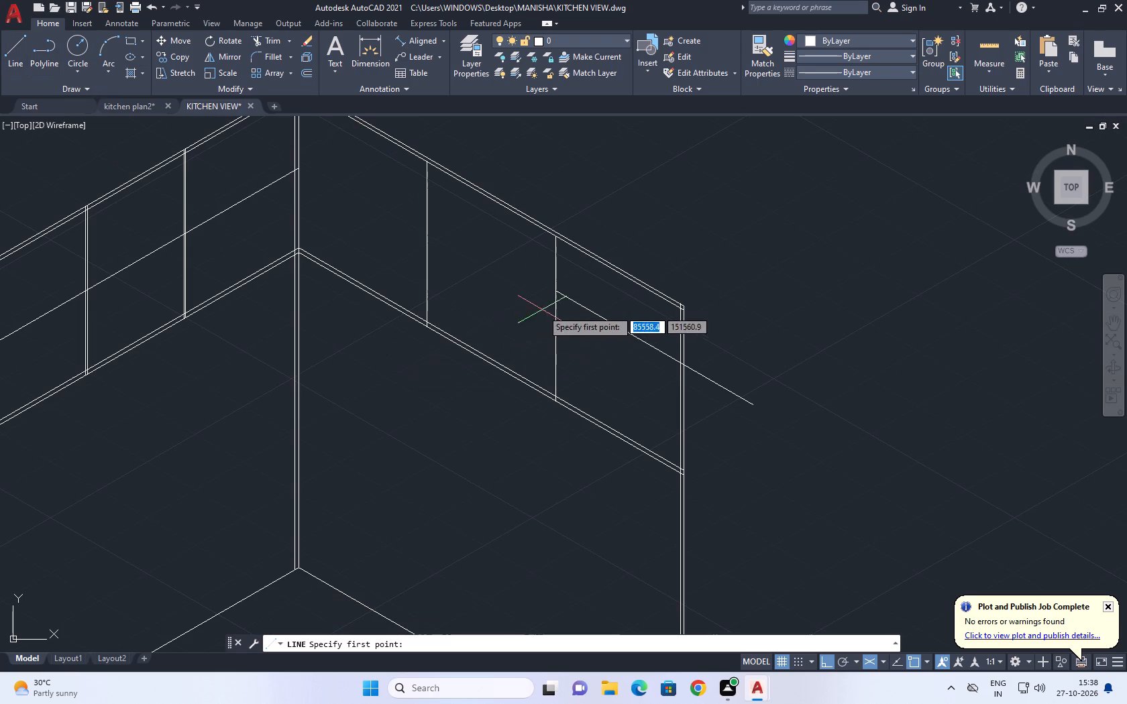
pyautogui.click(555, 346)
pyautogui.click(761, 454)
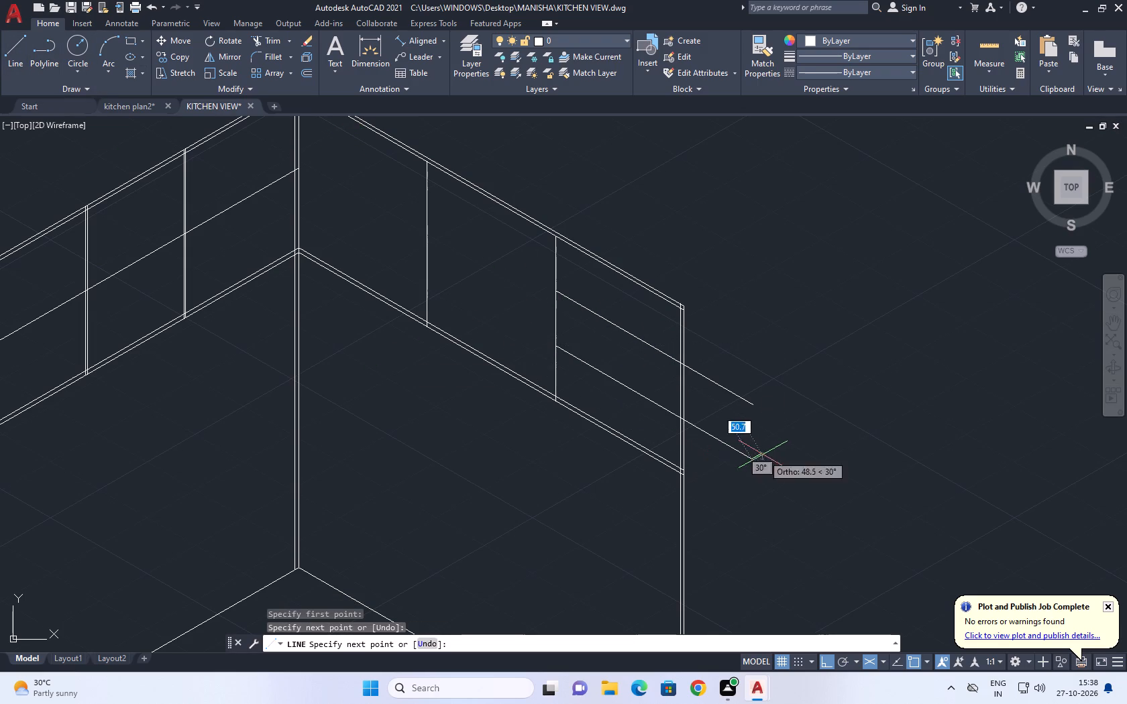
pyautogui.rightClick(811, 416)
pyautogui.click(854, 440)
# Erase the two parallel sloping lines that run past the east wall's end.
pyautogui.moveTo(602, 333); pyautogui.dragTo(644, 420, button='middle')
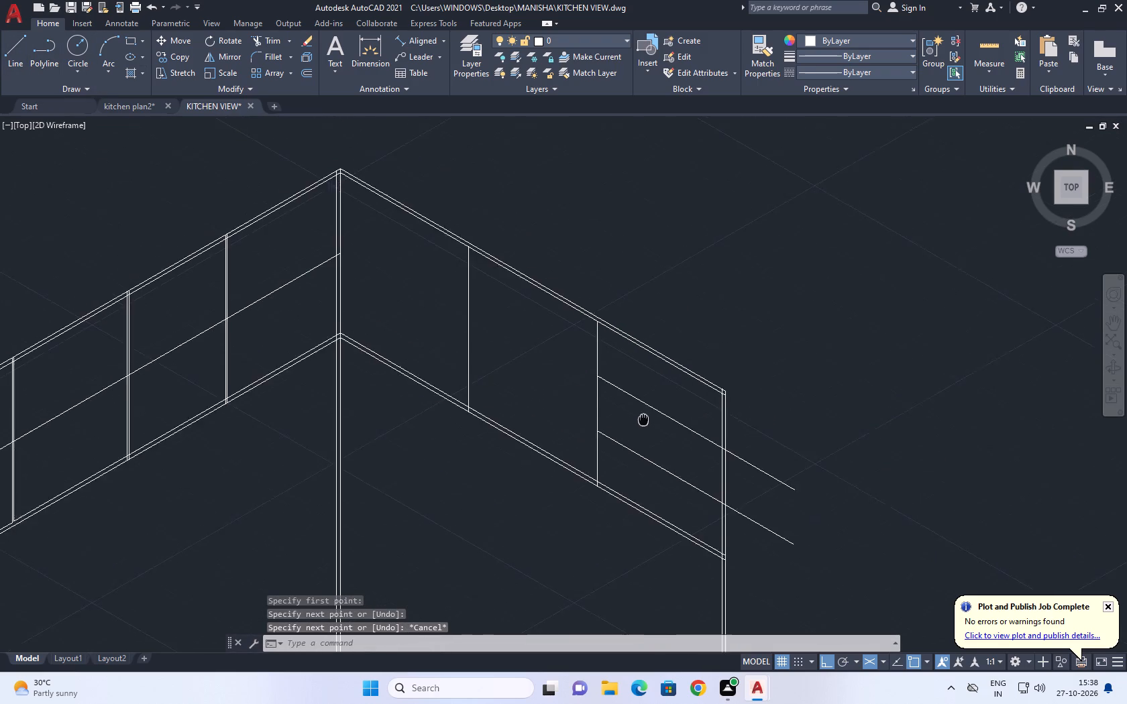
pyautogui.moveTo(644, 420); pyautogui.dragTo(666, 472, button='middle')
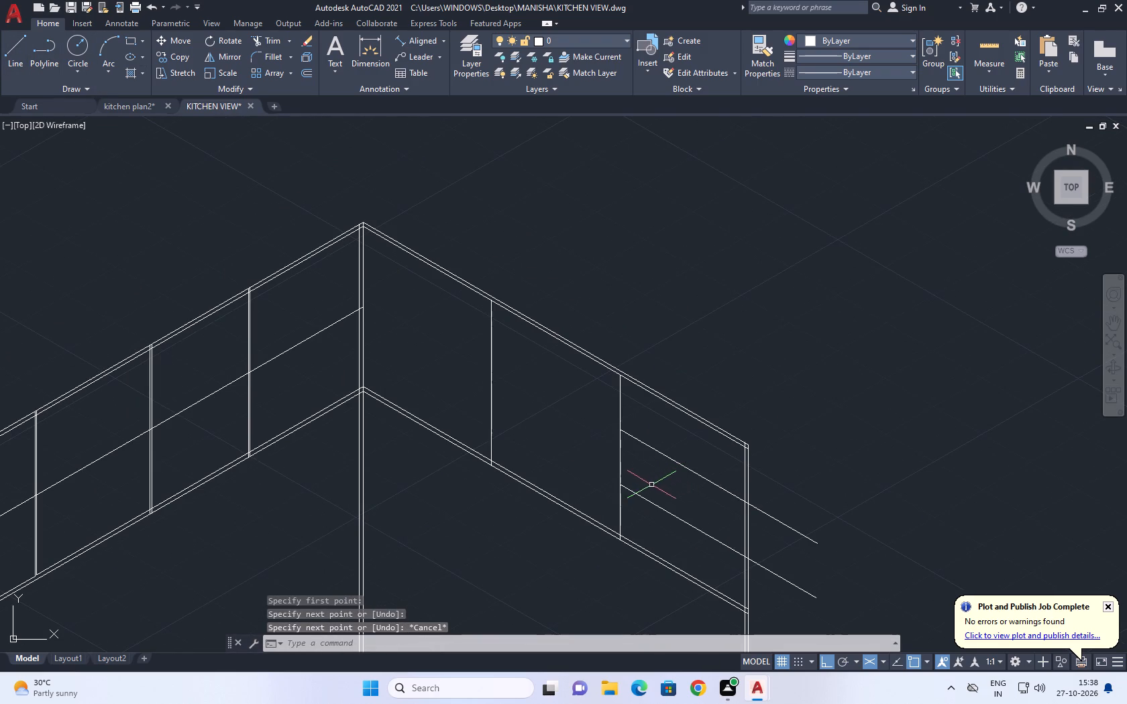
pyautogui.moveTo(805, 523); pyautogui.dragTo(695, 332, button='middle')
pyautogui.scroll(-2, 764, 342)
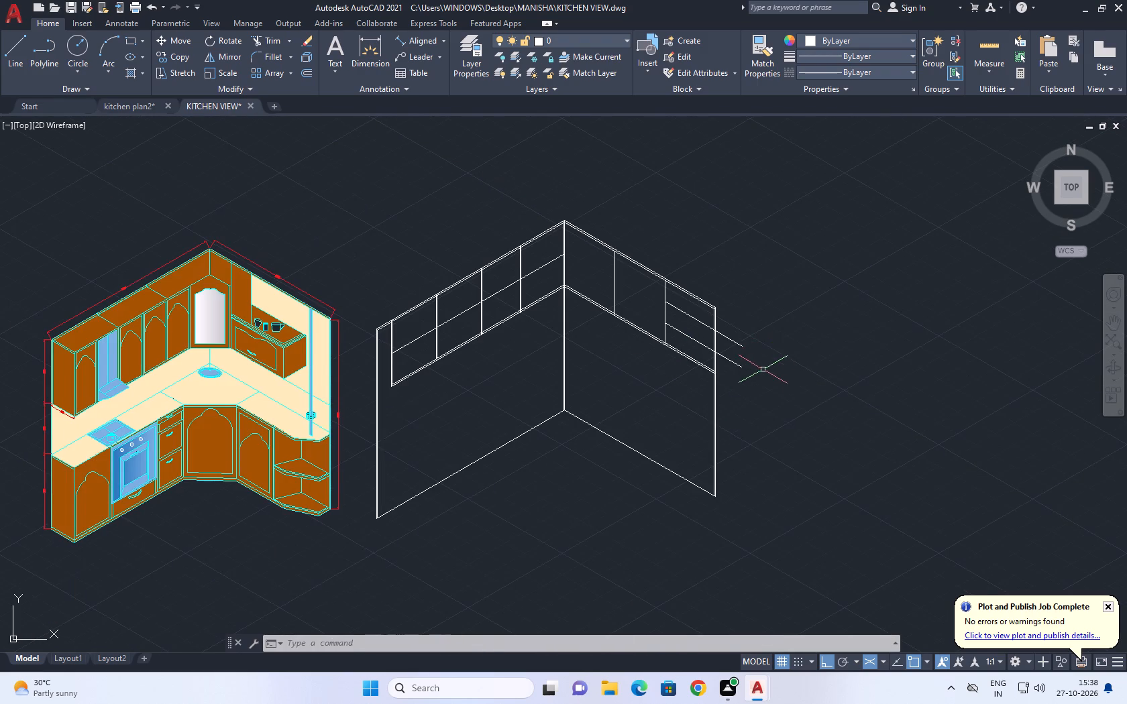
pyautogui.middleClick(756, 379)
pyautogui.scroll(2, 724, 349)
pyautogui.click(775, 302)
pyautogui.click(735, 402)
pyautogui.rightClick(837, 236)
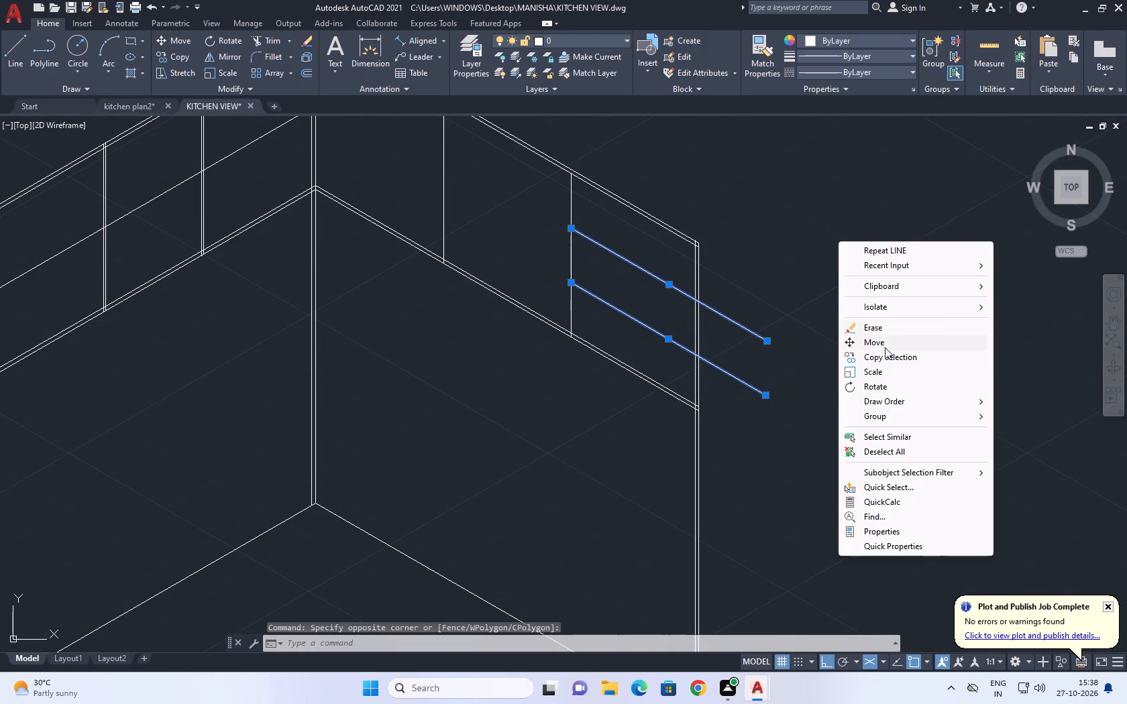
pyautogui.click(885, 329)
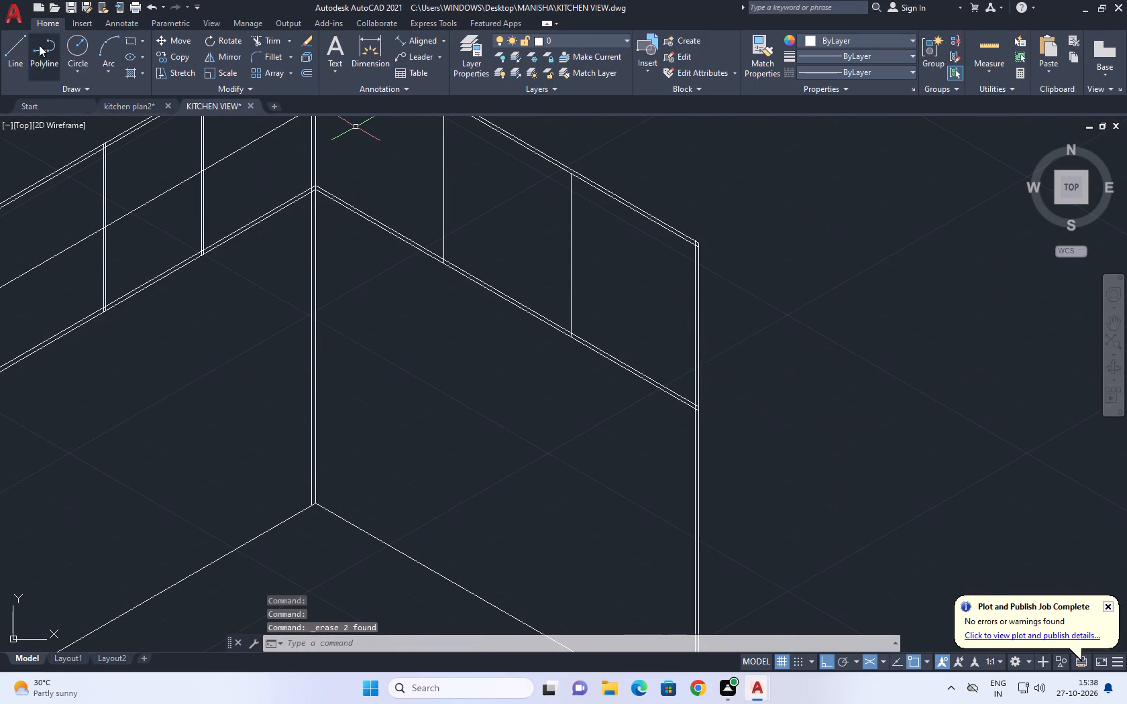
# Draw a 300 long line from the outer top corner at the east wall's end, running inward along the west wall's direction.
pyautogui.click(17, 46)
pyautogui.scroll(2, 665, 239)
pyautogui.moveTo(769, 245); pyautogui.dragTo(747, 241, button='middle')
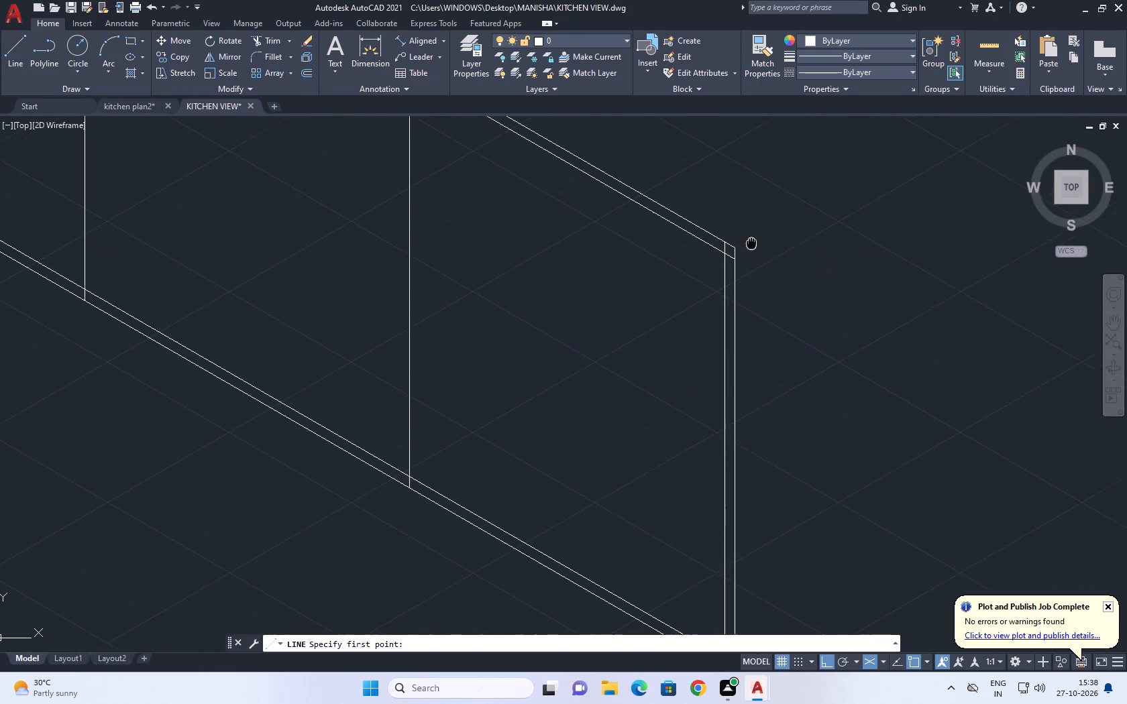
pyautogui.moveTo(747, 241); pyautogui.dragTo(679, 146, button='middle')
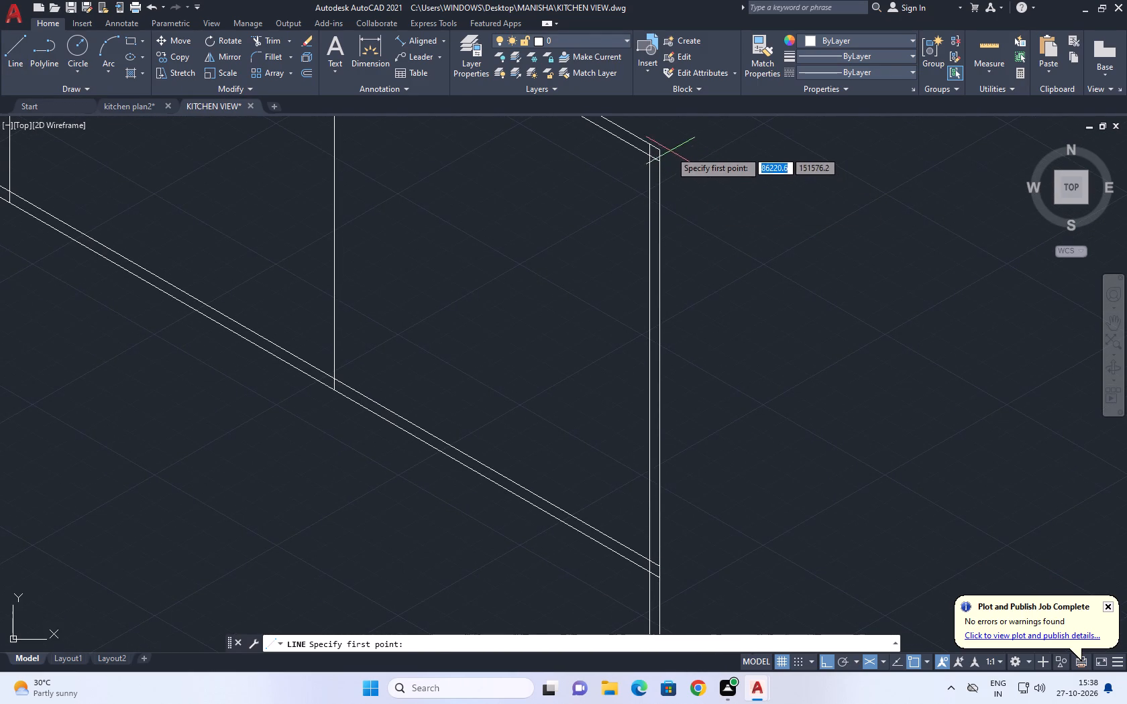
pyautogui.click(660, 148)
pyautogui.scroll(-1, 571, 224)
pyautogui.write('300')
pyautogui.press('Return')
# Continue the line parallel to the east wall's top edge until it passes the central corner's vertical lines.
pyautogui.scroll(-3, 515, 288)
pyautogui.moveTo(417, 279); pyautogui.dragTo(609, 279, button='middle')
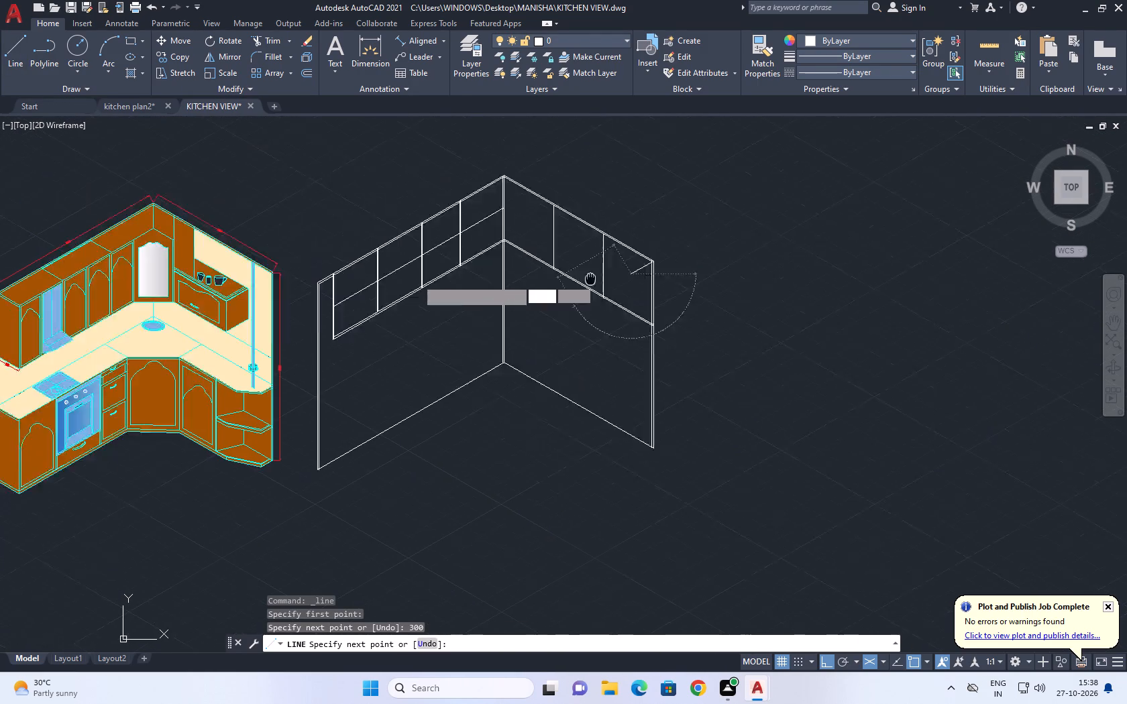
pyautogui.moveTo(609, 279); pyautogui.dragTo(705, 304, button='middle')
pyautogui.scroll(2, 670, 245)
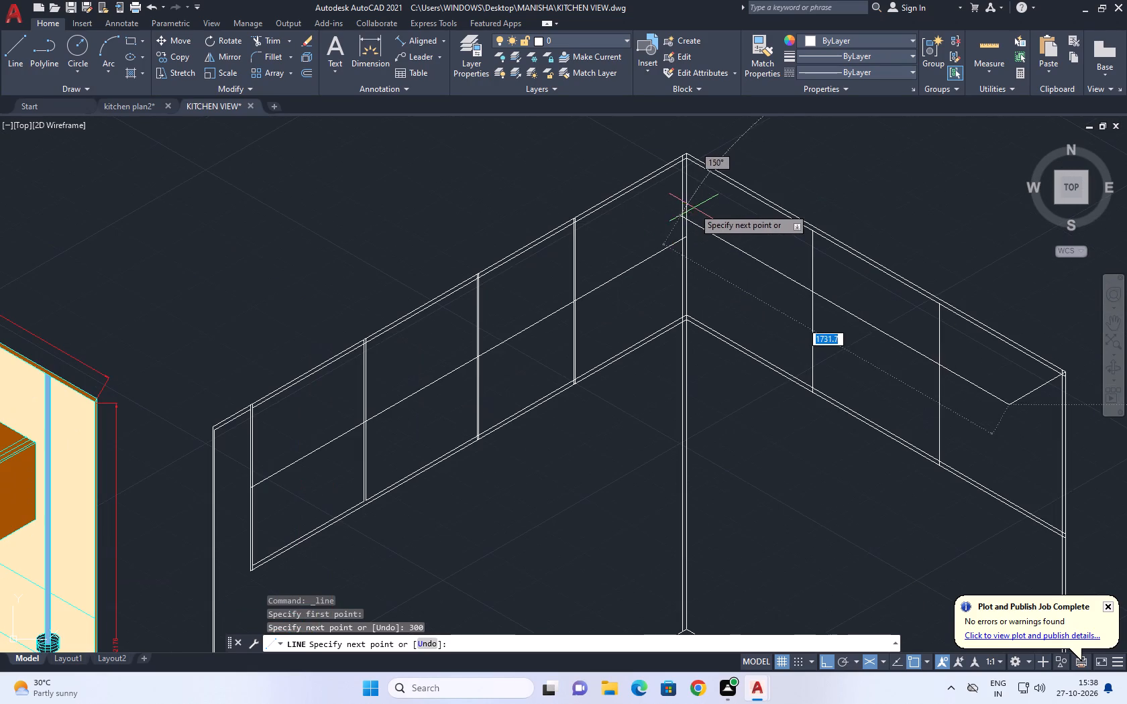
pyautogui.moveTo(671, 219); pyautogui.dragTo(593, 205, button='middle')
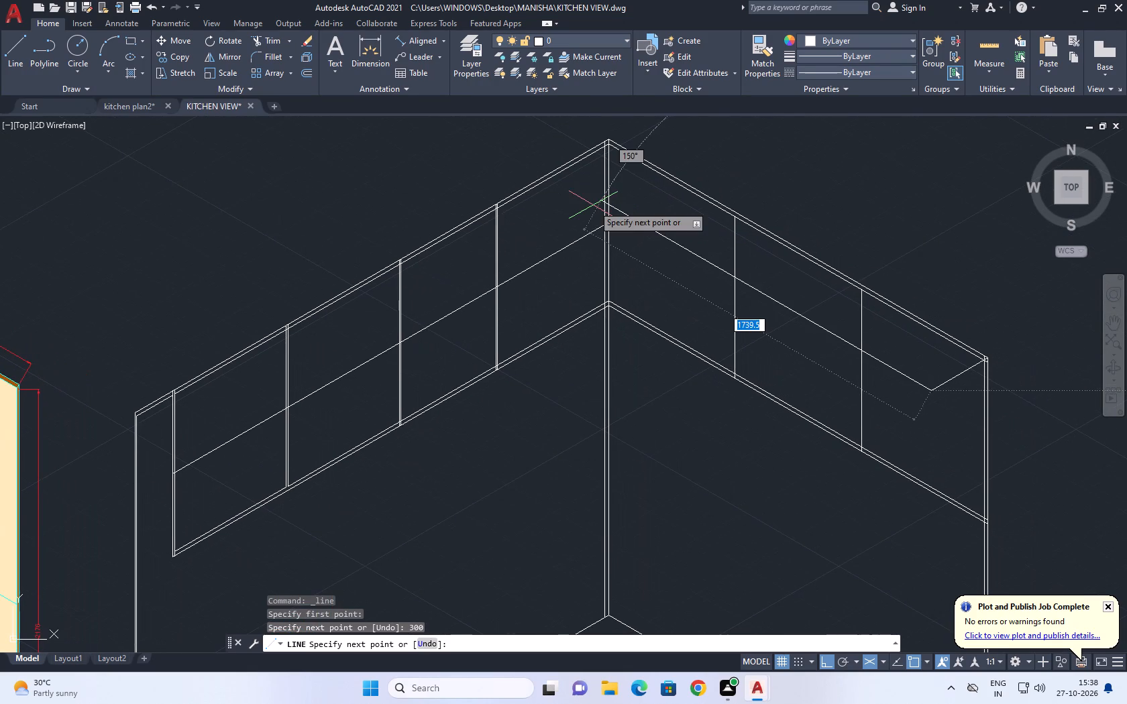
pyautogui.moveTo(593, 202); pyautogui.dragTo(583, 231, button='middle')
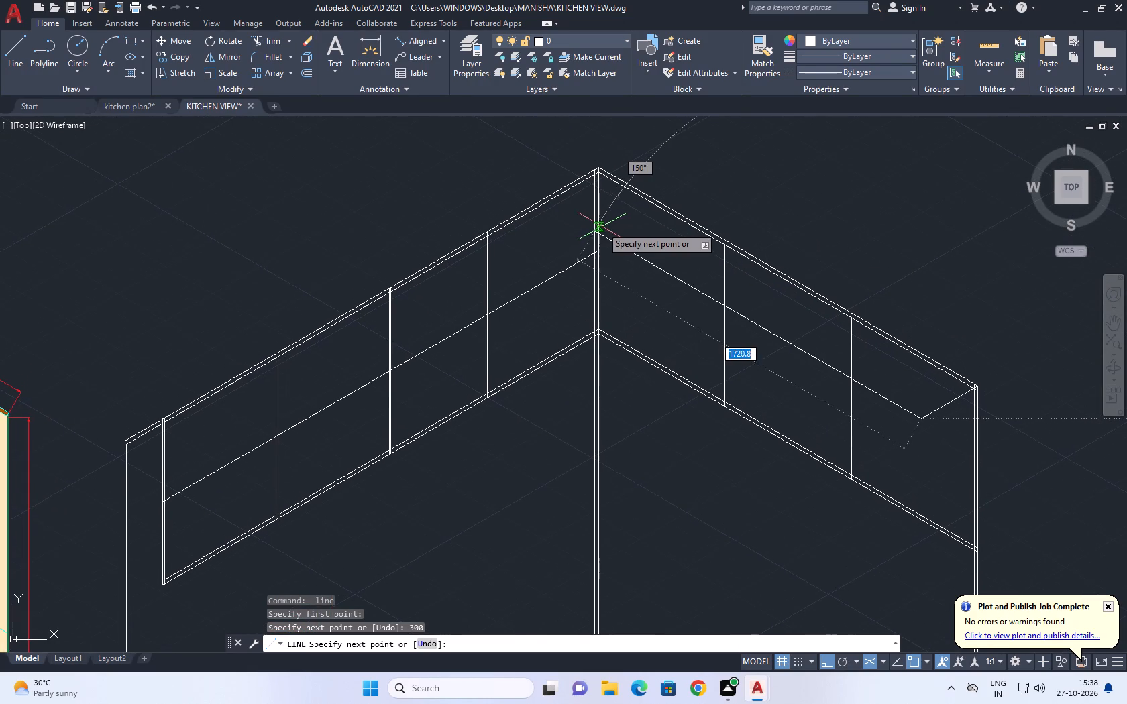
pyautogui.scroll(1, 563, 245)
pyautogui.moveTo(568, 254); pyautogui.dragTo(521, 254, button='middle')
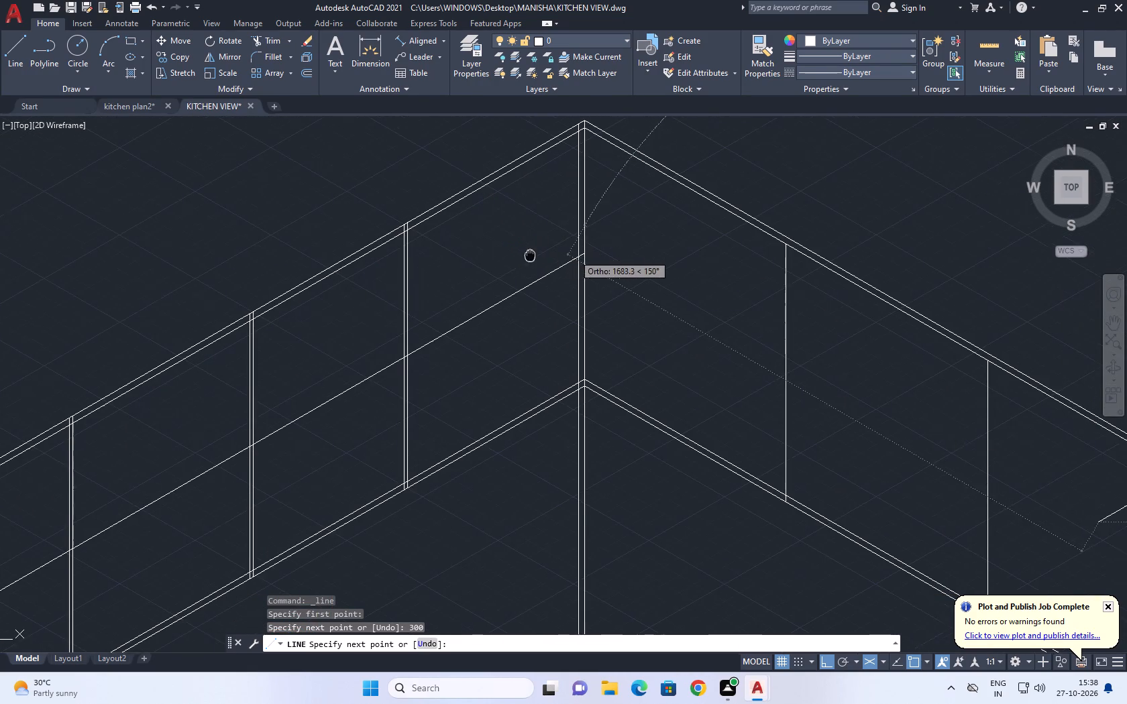
pyautogui.moveTo(521, 254); pyautogui.dragTo(518, 254, button='middle')
pyautogui.click(511, 211)
pyautogui.rightClick(509, 213)
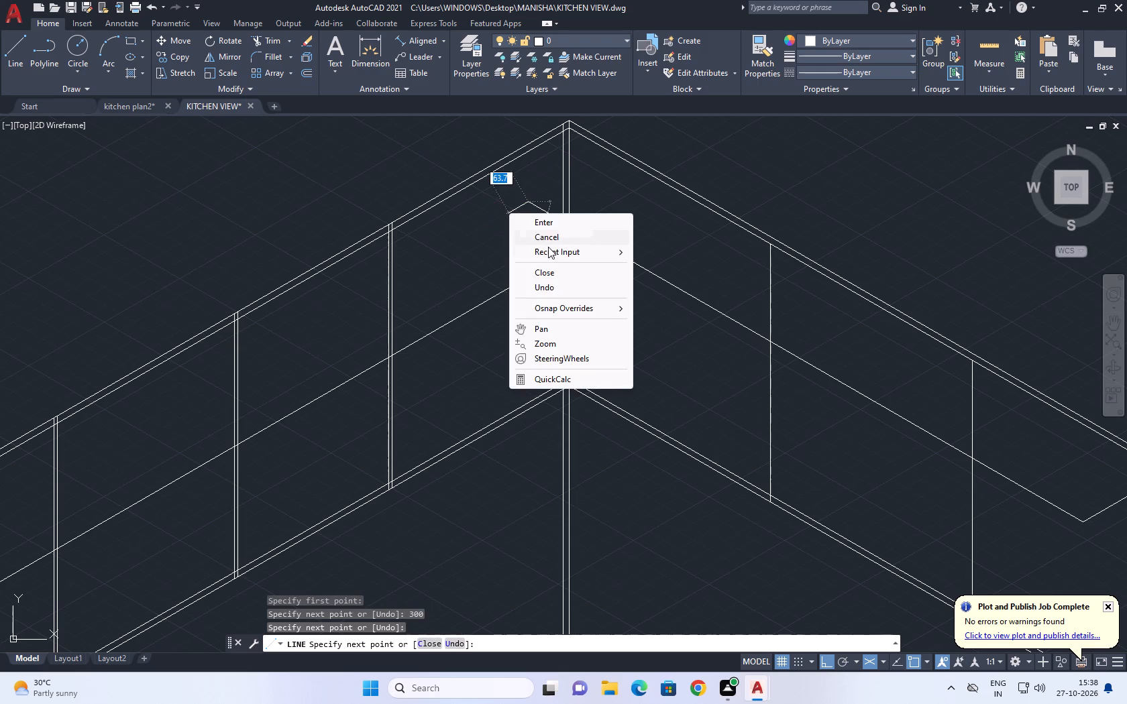
pyautogui.click(557, 235)
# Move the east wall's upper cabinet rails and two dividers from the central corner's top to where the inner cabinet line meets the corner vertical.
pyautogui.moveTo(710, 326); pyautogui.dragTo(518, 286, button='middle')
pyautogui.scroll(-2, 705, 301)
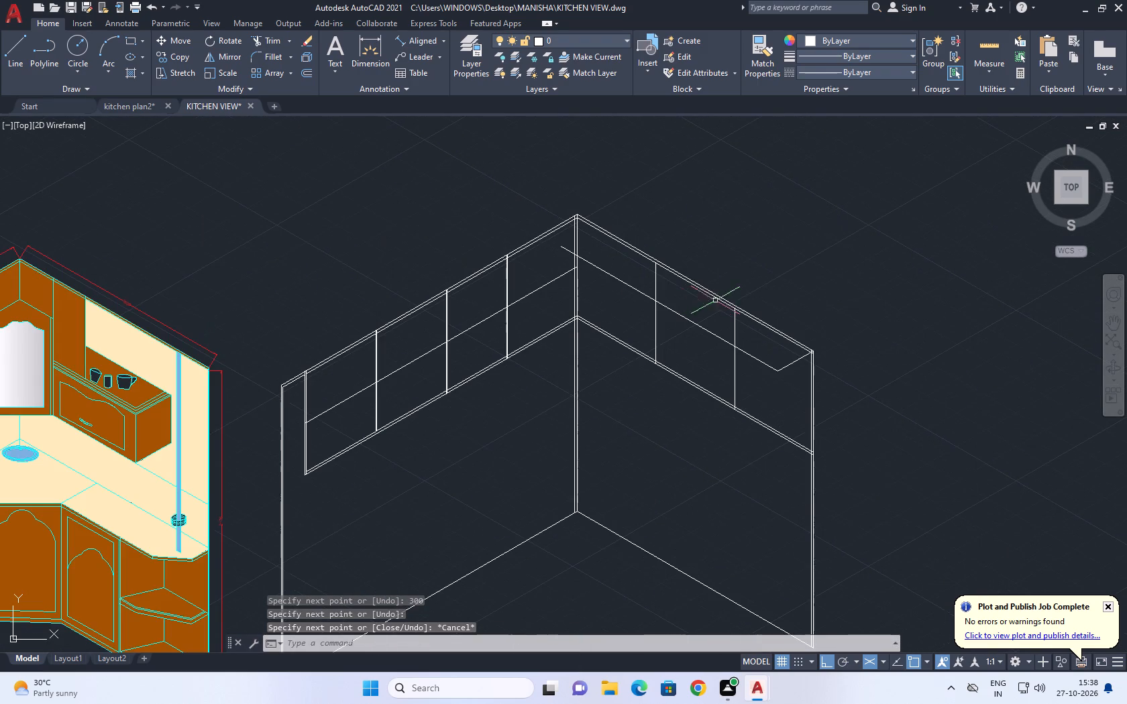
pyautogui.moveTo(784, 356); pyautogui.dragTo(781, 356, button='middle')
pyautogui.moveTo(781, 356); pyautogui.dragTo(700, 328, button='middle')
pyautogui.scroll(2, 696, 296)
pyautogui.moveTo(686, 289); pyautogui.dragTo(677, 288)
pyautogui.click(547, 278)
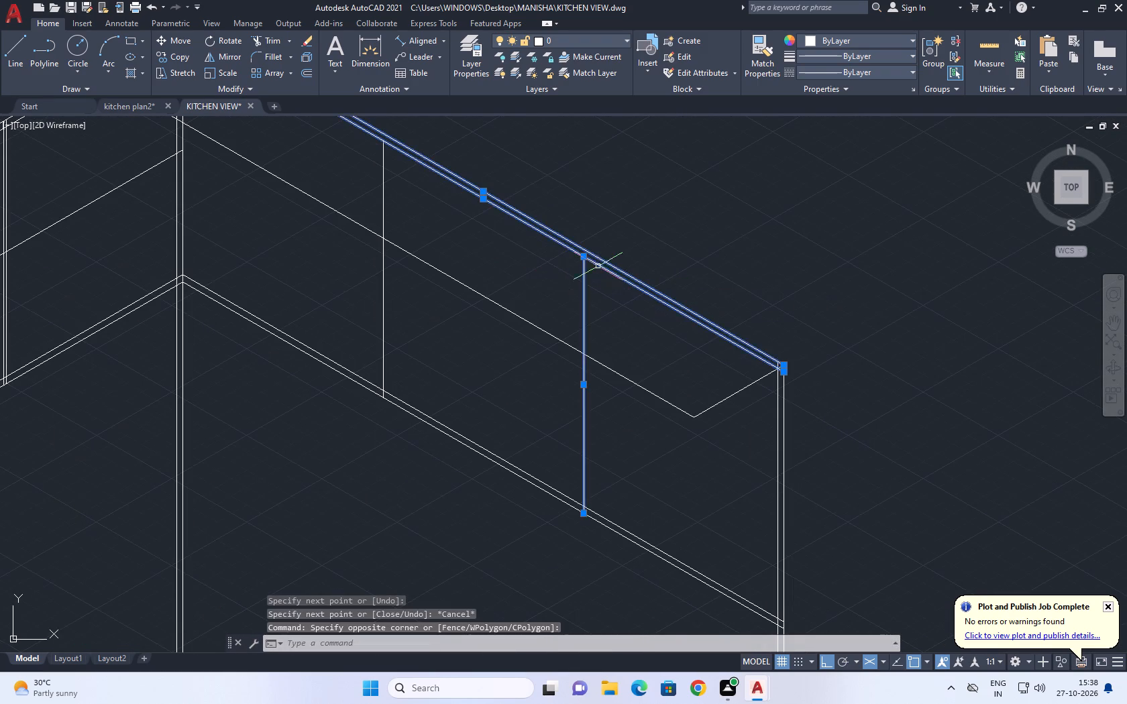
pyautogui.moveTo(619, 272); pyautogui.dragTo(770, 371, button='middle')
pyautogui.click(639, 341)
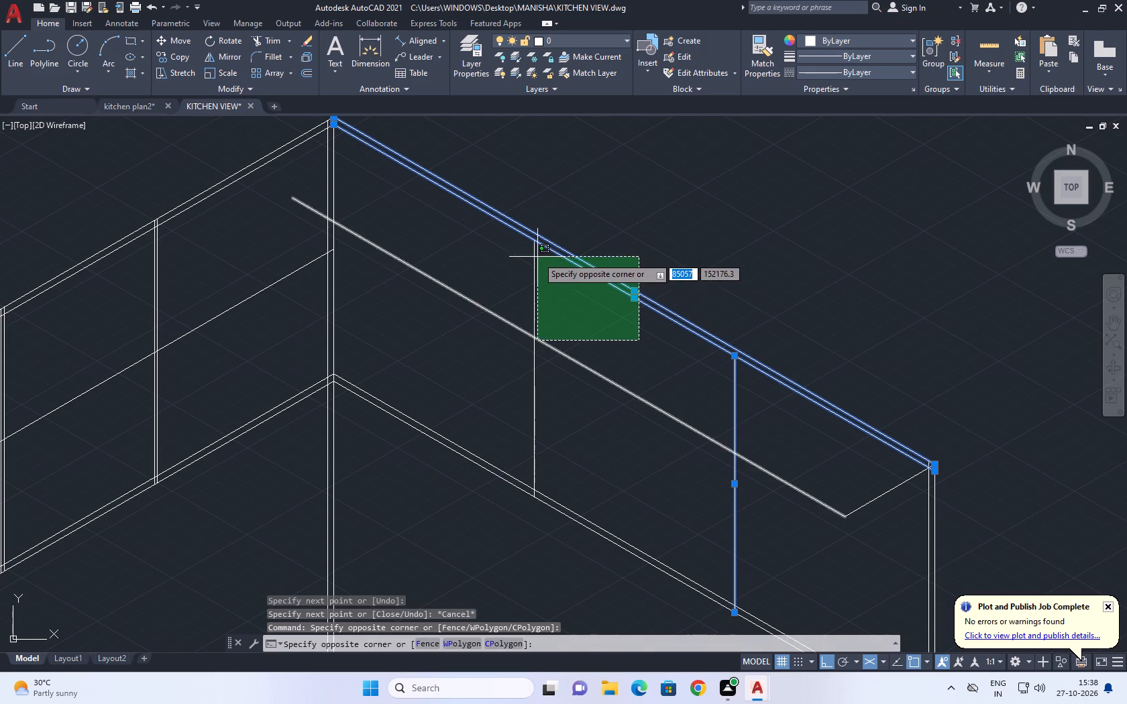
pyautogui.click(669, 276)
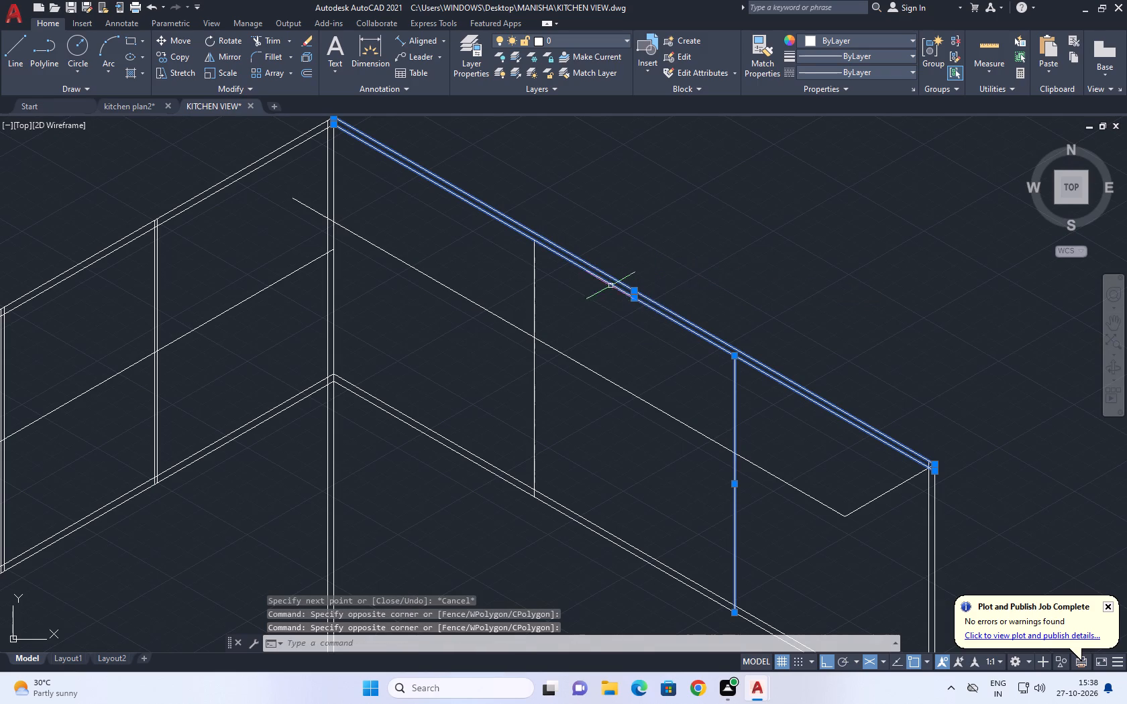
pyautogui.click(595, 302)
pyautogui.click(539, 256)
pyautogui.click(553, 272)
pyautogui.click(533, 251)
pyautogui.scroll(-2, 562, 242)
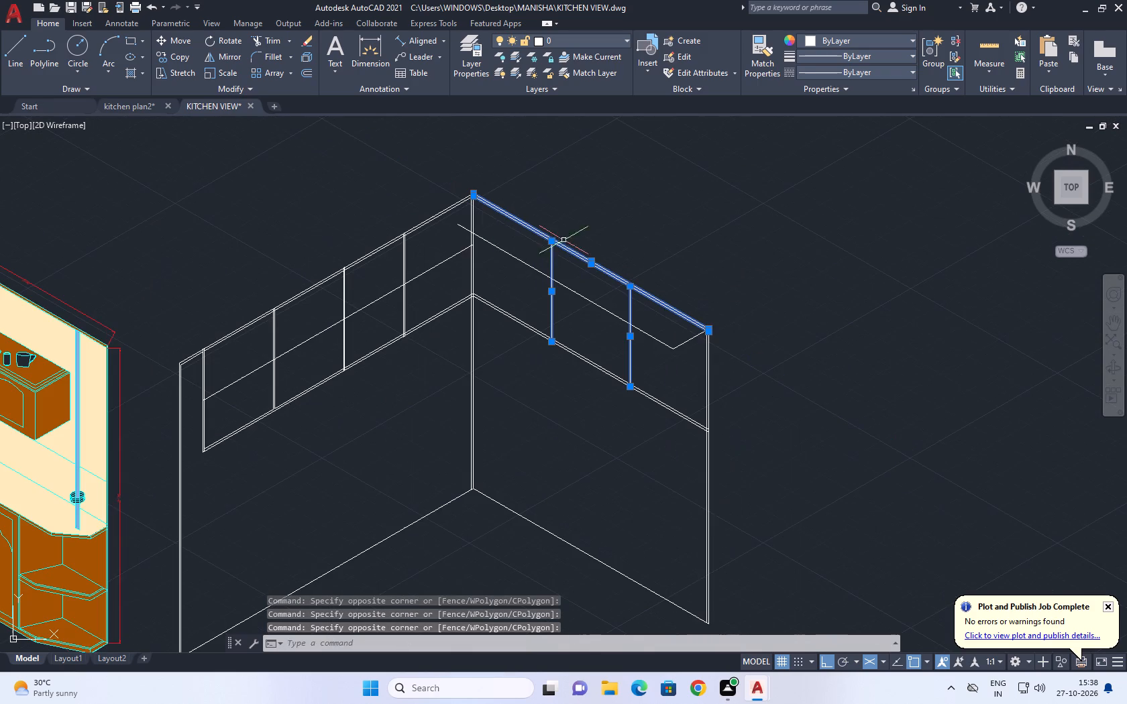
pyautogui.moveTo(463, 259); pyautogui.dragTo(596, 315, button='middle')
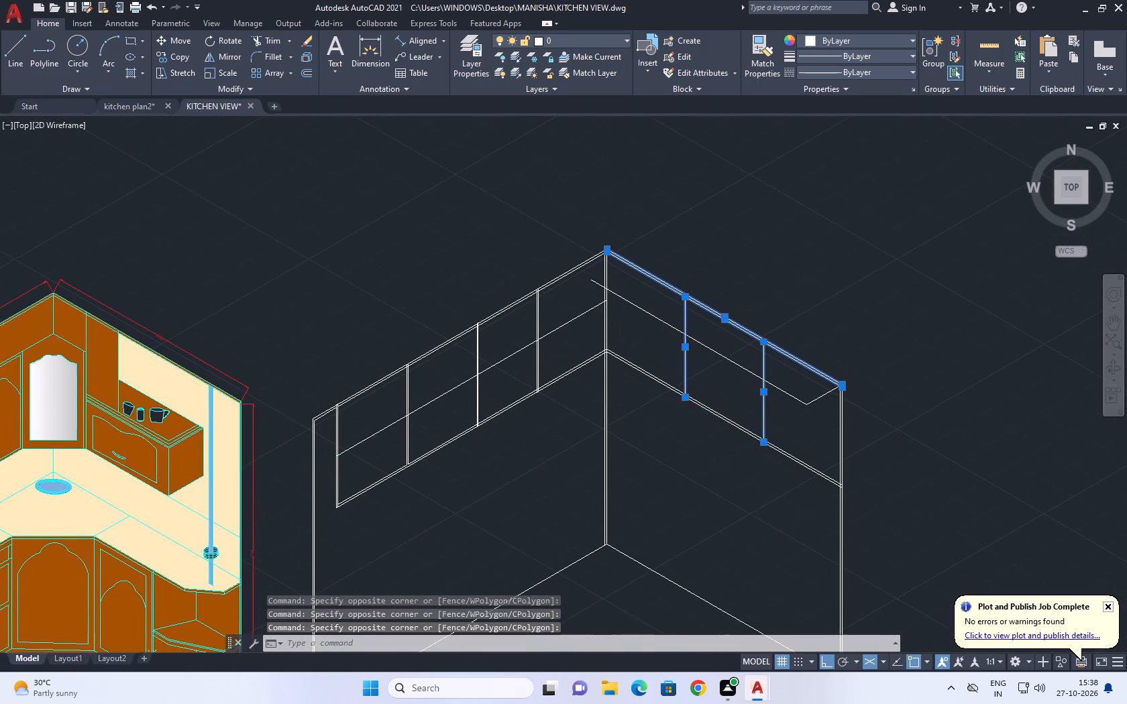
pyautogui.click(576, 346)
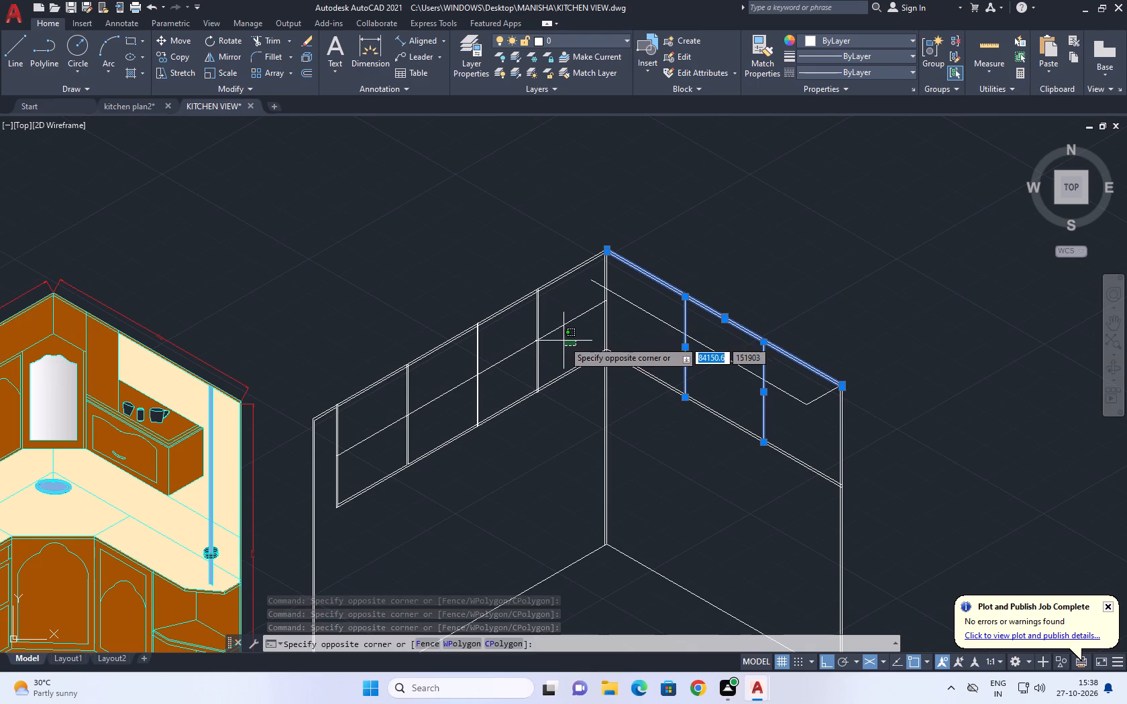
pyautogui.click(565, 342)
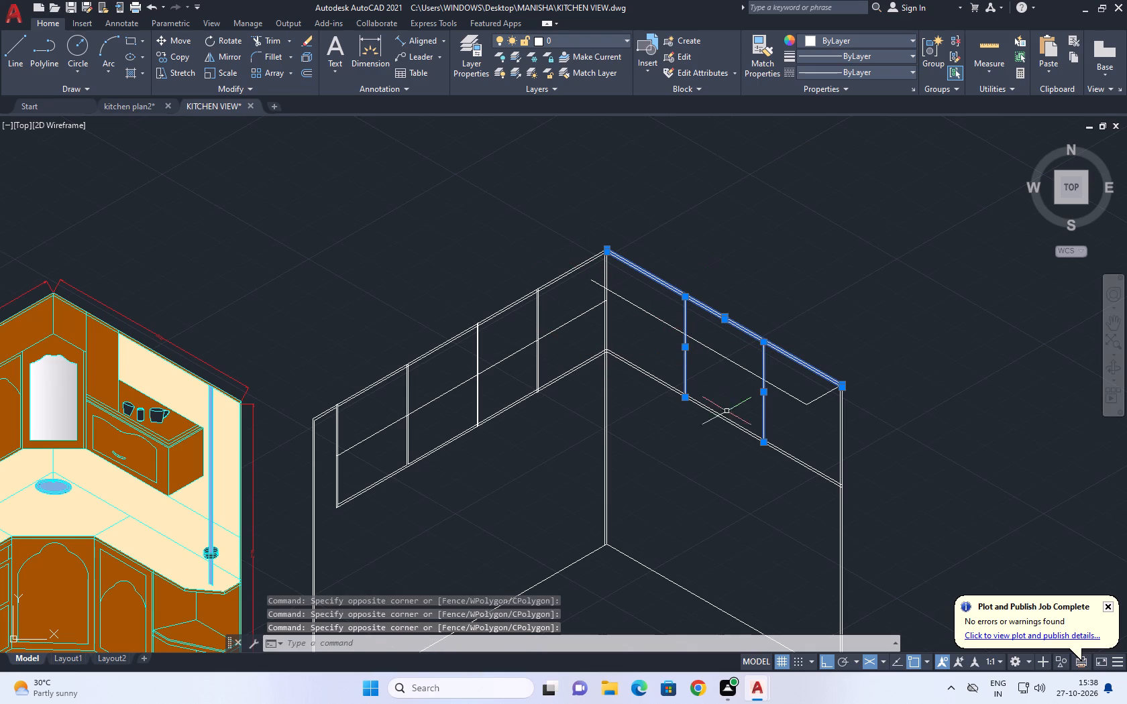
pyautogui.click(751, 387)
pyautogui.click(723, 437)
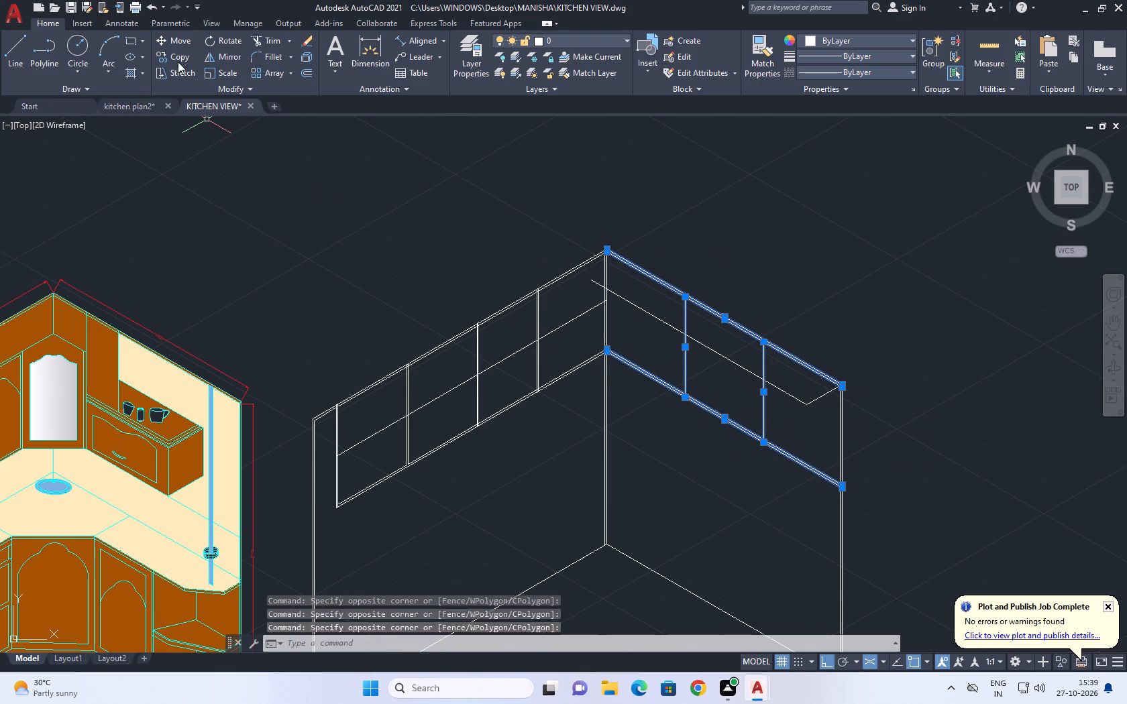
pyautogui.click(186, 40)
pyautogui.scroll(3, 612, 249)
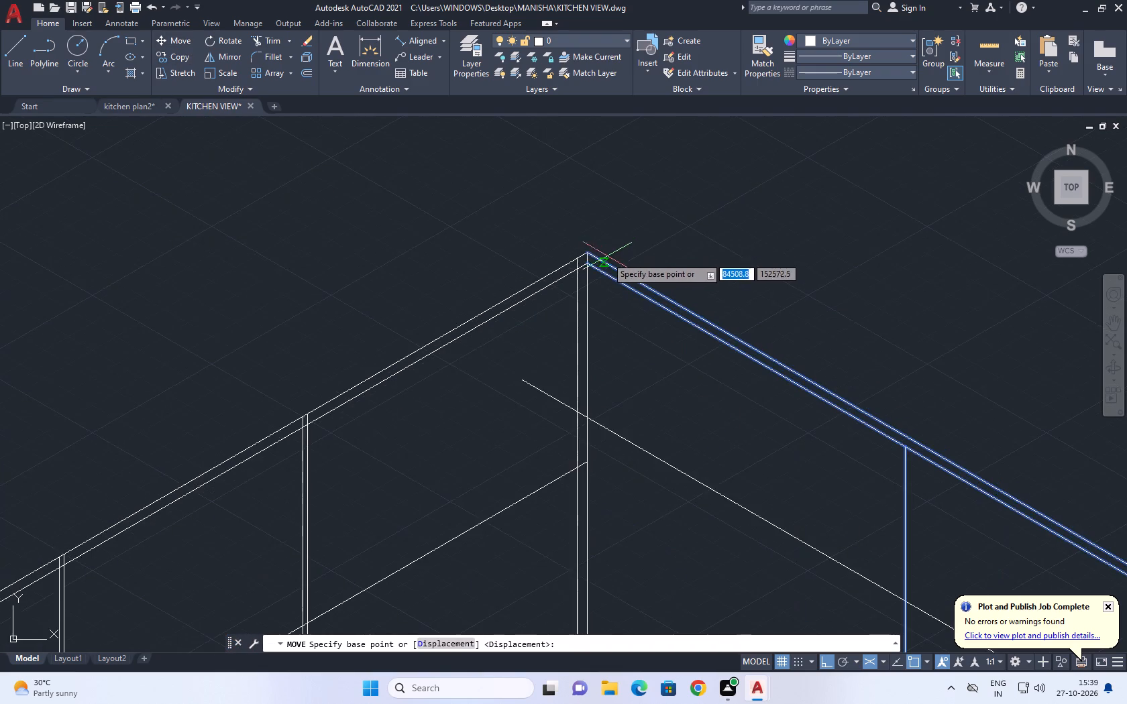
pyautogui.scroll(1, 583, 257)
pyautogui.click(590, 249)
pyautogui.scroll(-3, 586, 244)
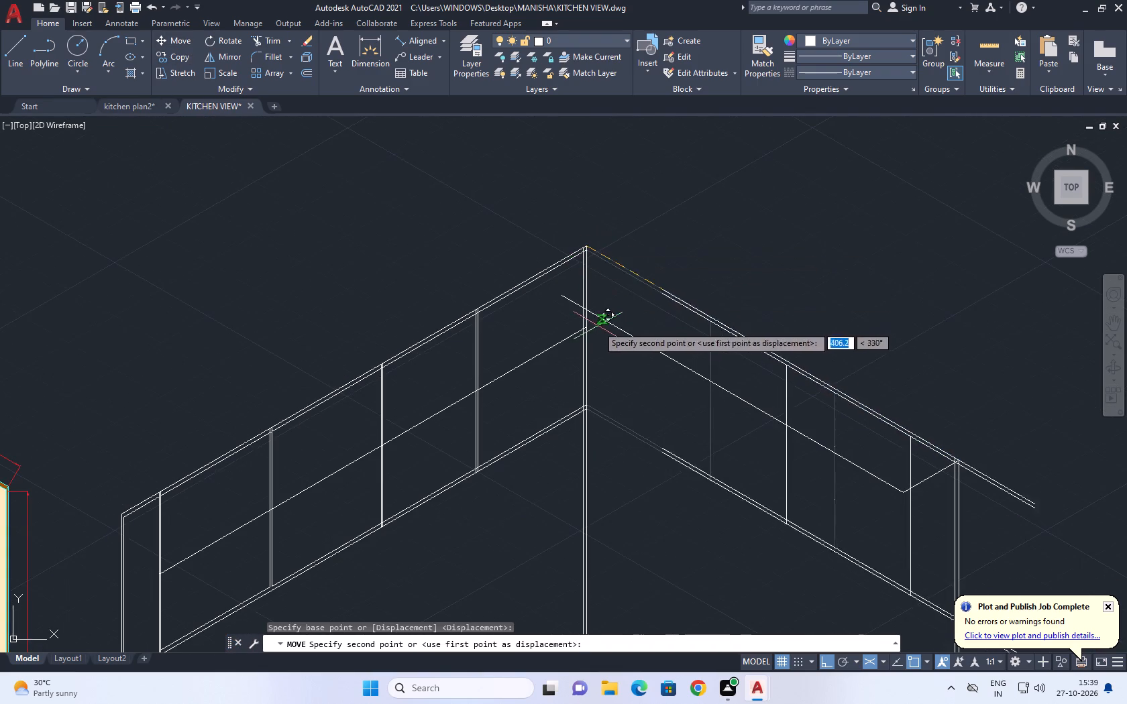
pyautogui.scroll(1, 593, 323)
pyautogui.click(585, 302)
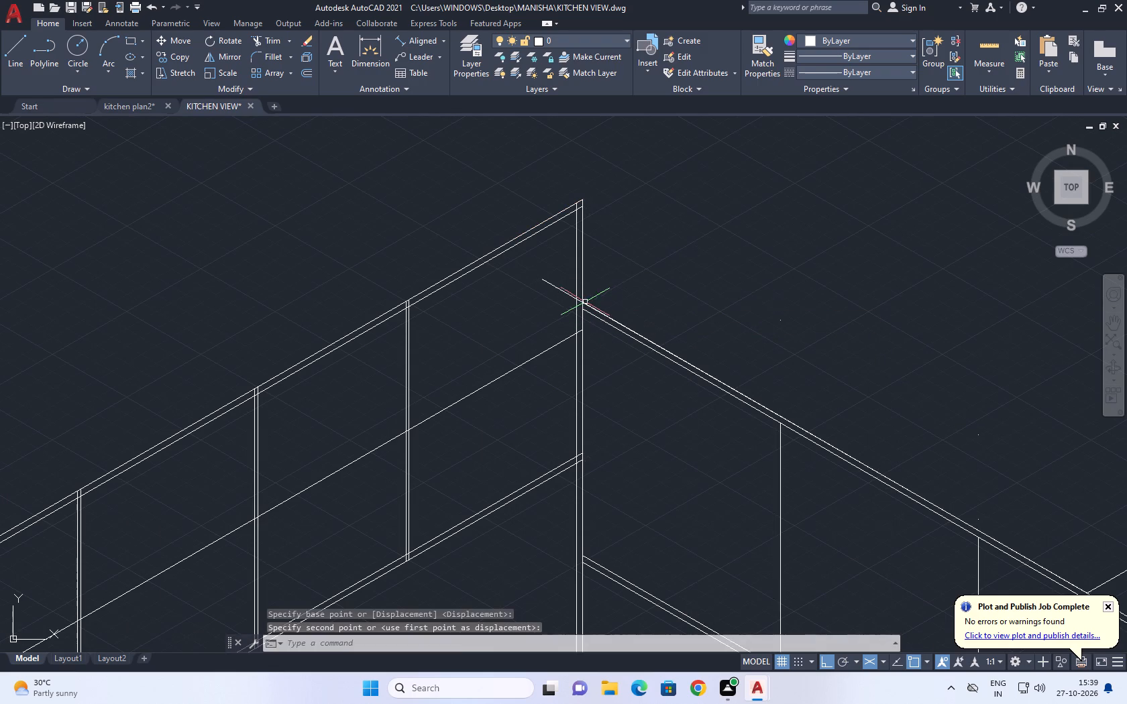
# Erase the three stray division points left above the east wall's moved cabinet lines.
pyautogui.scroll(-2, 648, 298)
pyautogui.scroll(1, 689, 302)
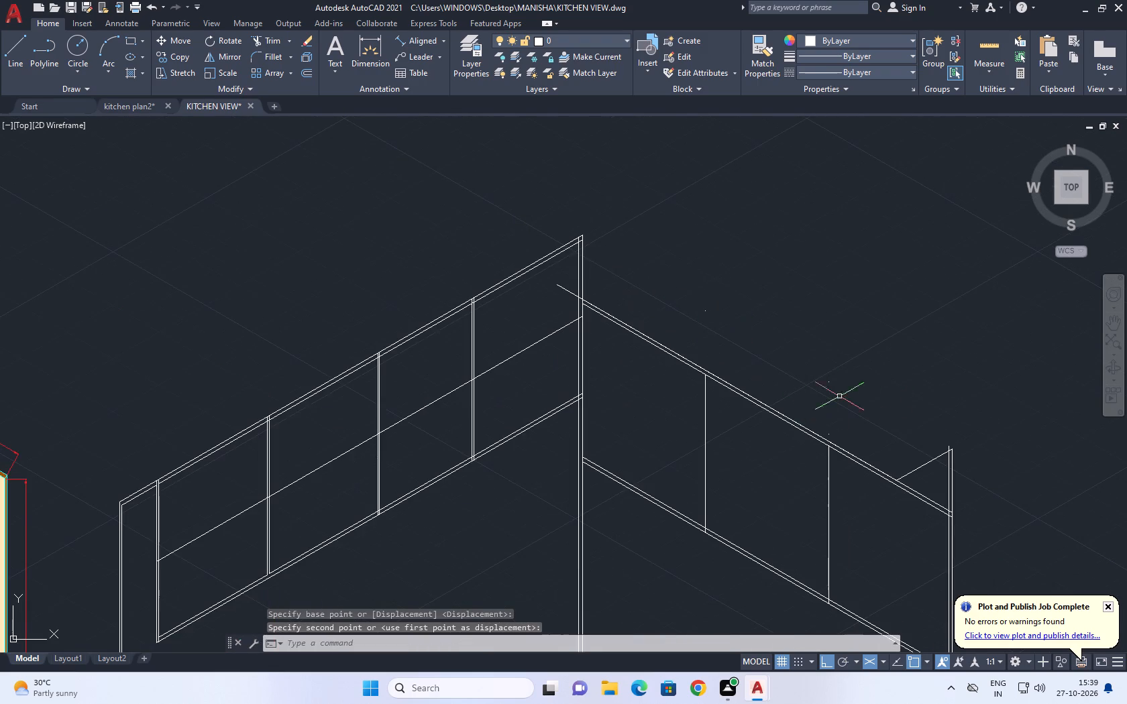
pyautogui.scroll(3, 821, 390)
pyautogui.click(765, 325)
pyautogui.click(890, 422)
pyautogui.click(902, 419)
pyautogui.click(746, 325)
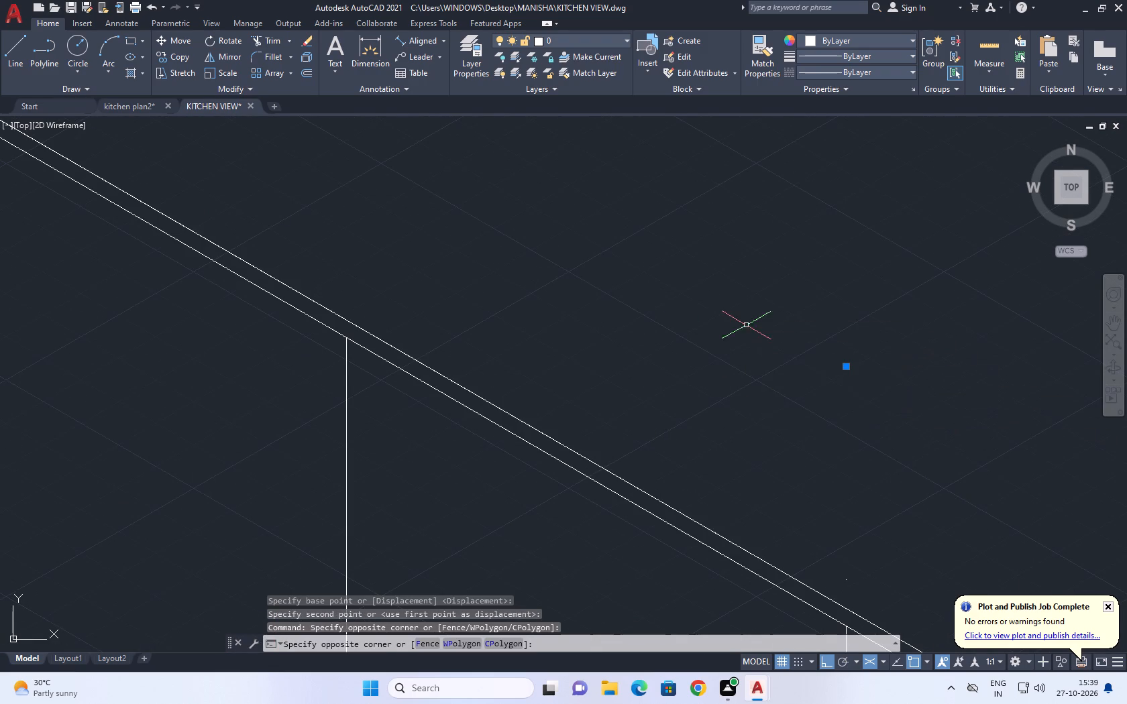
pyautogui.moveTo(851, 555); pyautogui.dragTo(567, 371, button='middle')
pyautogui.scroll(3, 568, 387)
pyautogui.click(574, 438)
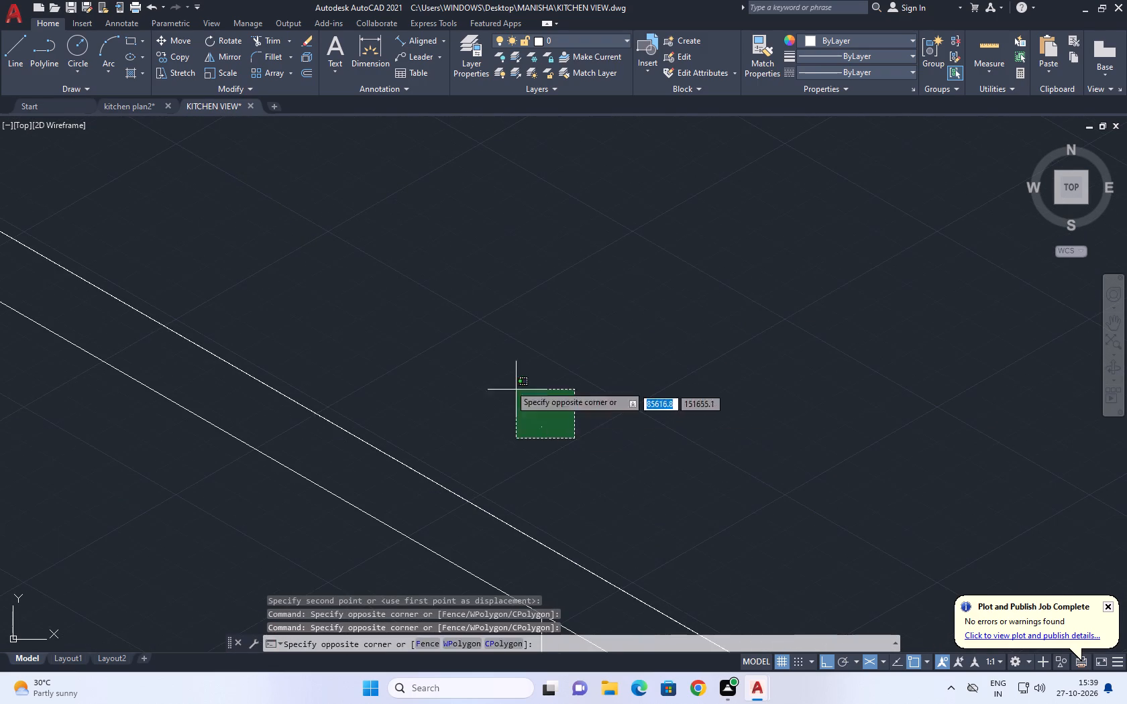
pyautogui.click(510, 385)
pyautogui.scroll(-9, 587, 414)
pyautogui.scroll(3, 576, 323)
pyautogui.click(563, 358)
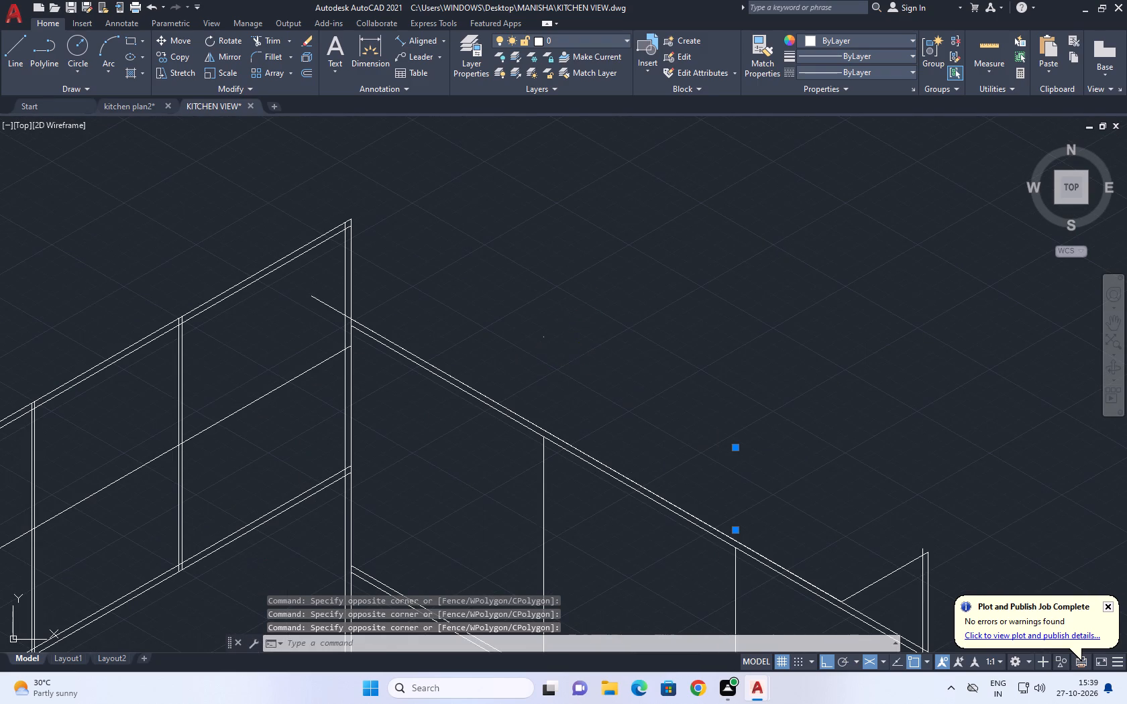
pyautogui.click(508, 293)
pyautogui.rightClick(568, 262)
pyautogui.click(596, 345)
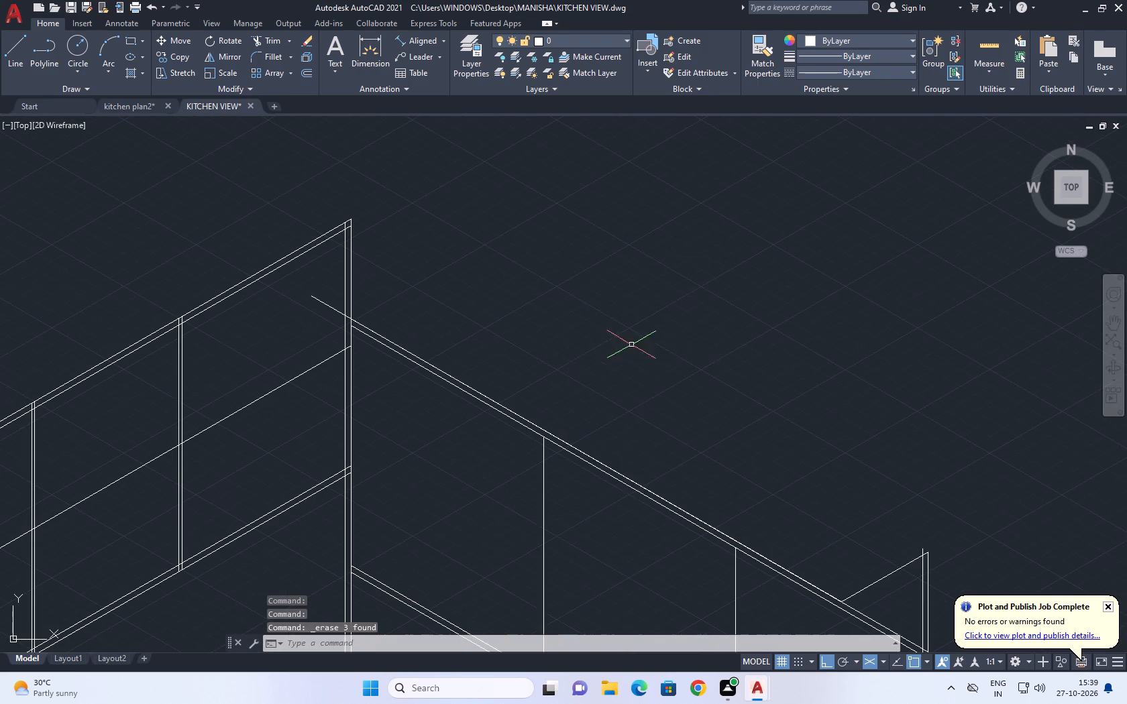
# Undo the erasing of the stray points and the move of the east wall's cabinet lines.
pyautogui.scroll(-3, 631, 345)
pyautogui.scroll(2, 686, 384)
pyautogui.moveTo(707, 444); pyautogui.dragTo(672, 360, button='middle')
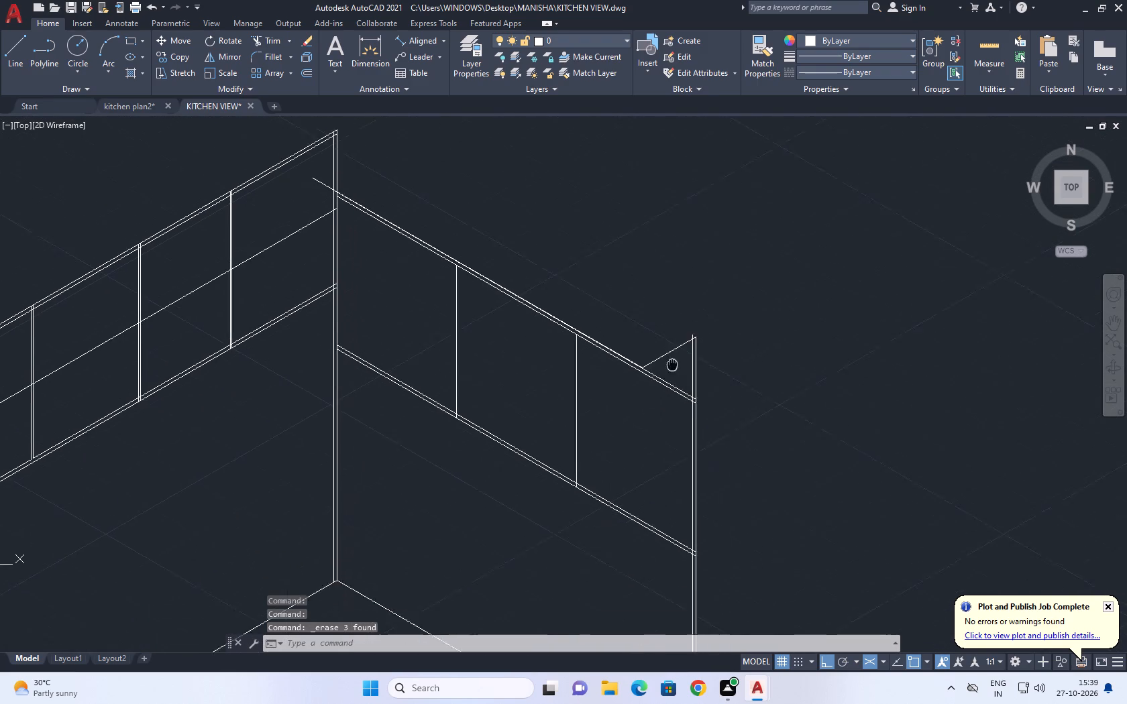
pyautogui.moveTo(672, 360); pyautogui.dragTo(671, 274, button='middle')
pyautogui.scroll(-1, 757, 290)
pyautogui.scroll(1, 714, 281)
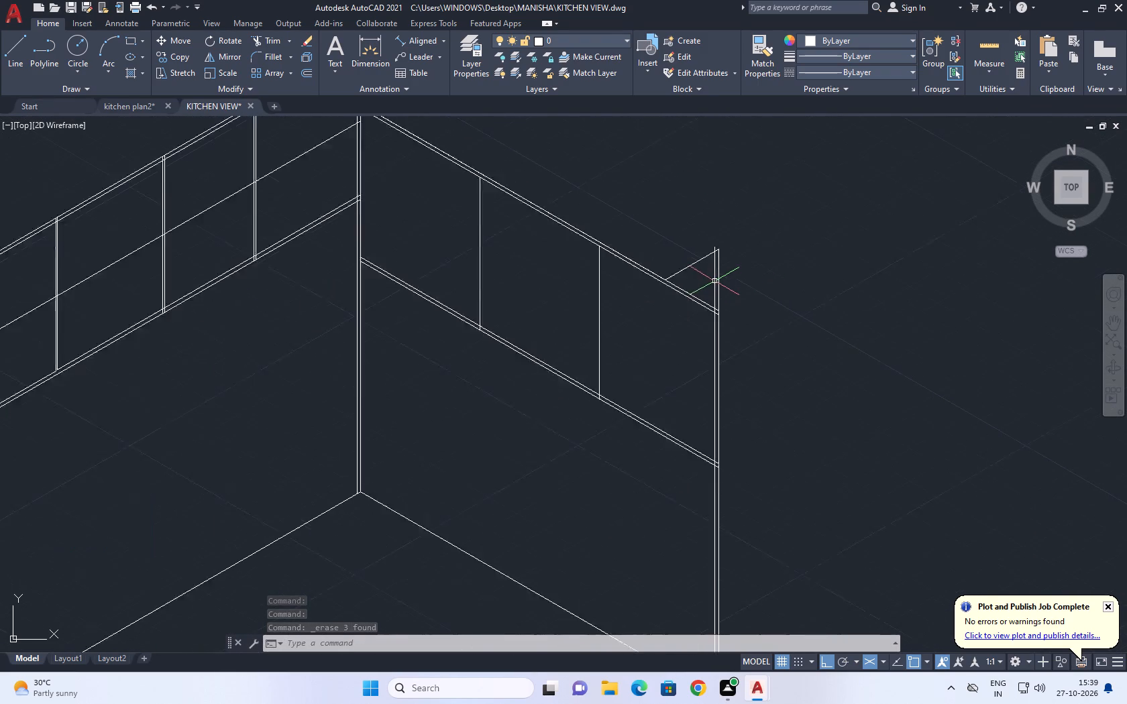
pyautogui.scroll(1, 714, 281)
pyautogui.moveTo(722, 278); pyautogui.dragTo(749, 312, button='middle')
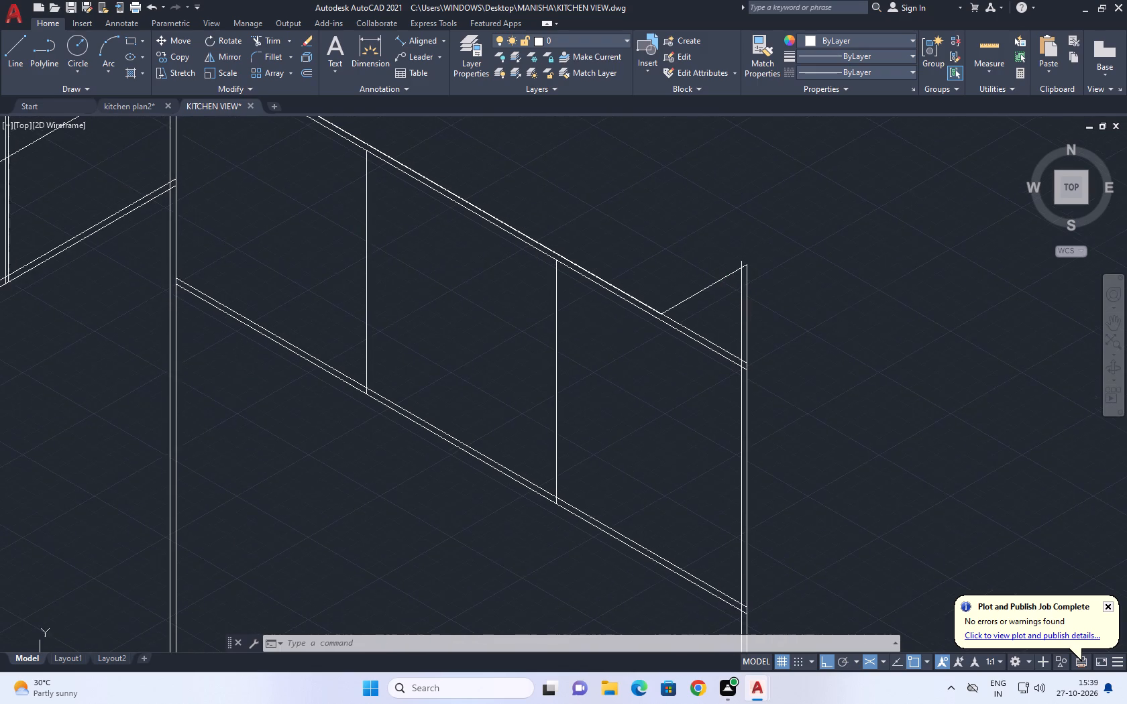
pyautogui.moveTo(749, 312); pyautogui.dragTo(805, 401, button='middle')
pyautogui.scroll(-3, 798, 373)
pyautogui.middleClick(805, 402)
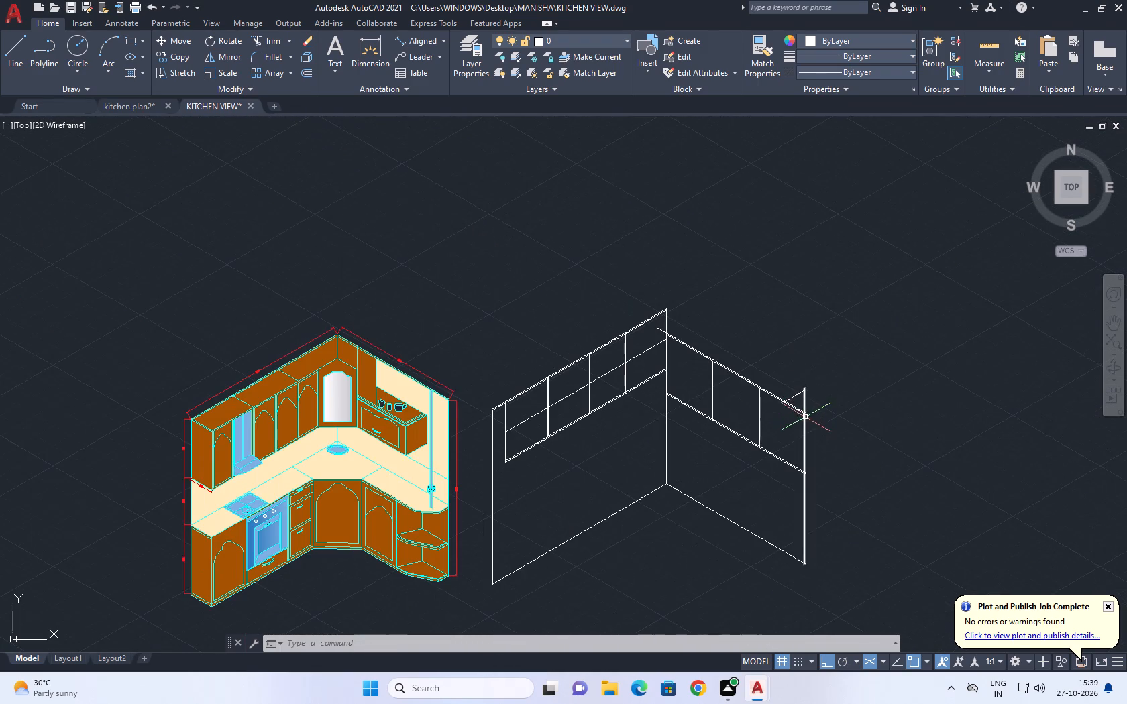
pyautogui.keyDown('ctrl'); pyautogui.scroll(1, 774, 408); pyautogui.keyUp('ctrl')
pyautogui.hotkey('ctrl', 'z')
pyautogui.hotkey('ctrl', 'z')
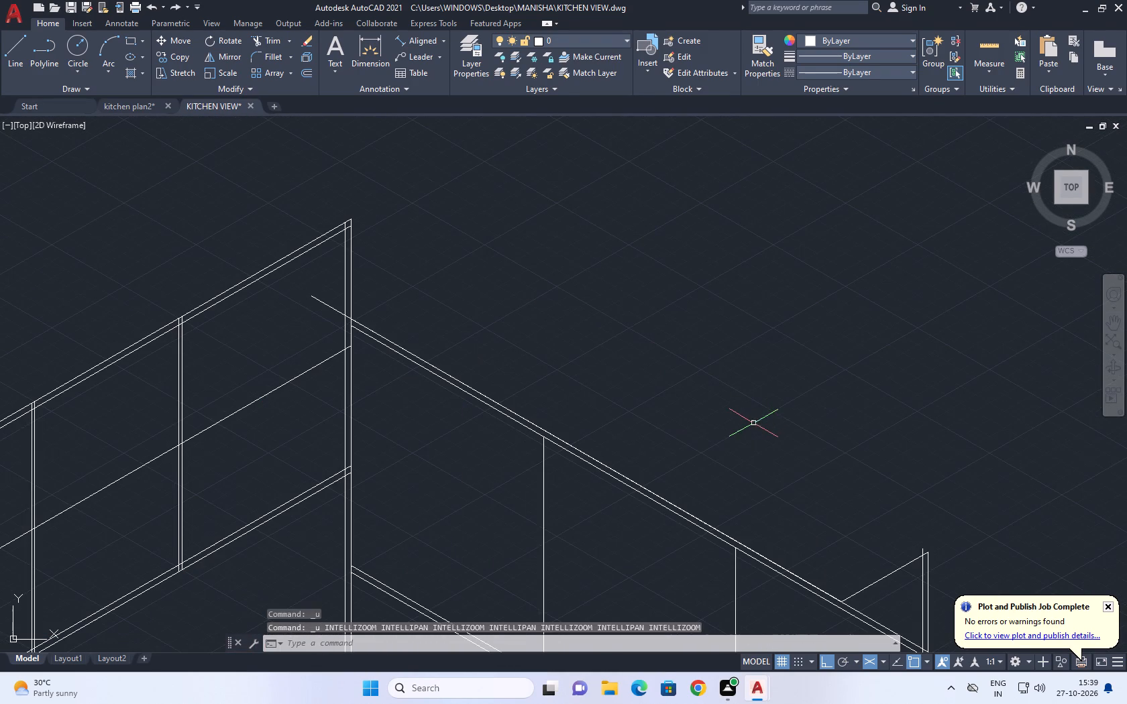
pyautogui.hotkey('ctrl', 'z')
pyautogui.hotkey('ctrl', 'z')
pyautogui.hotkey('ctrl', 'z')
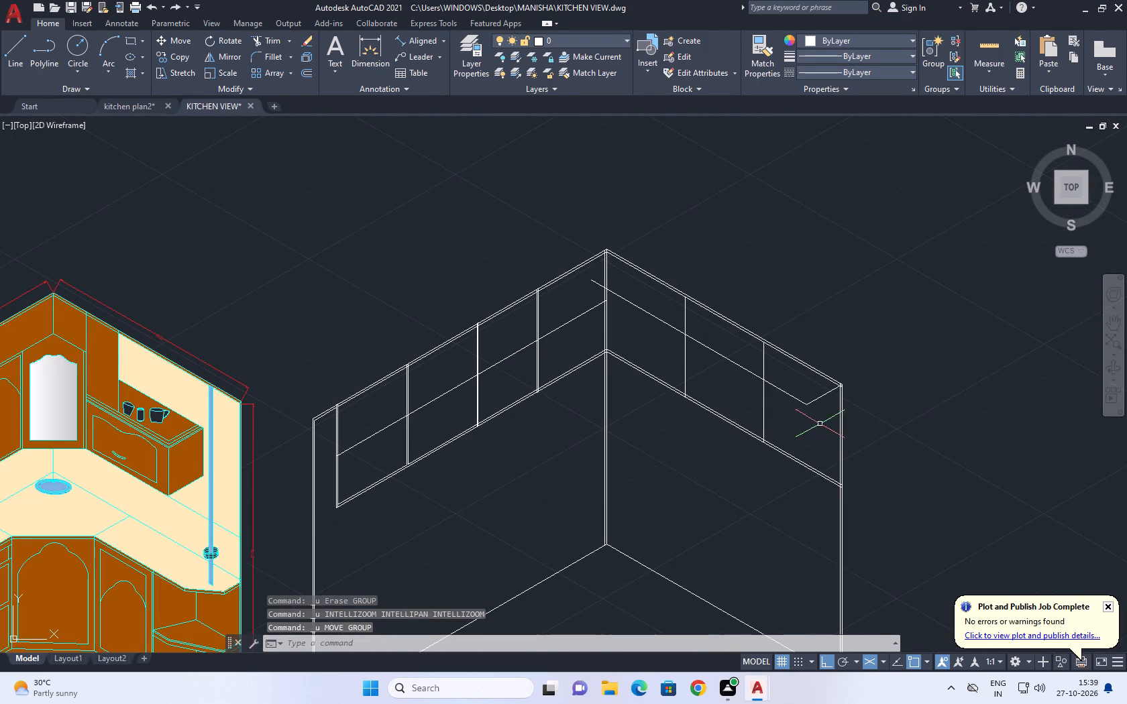
# Copy the central corner's vertical line 150 along the east wall.
pyautogui.moveTo(824, 373); pyautogui.dragTo(802, 304, button='middle')
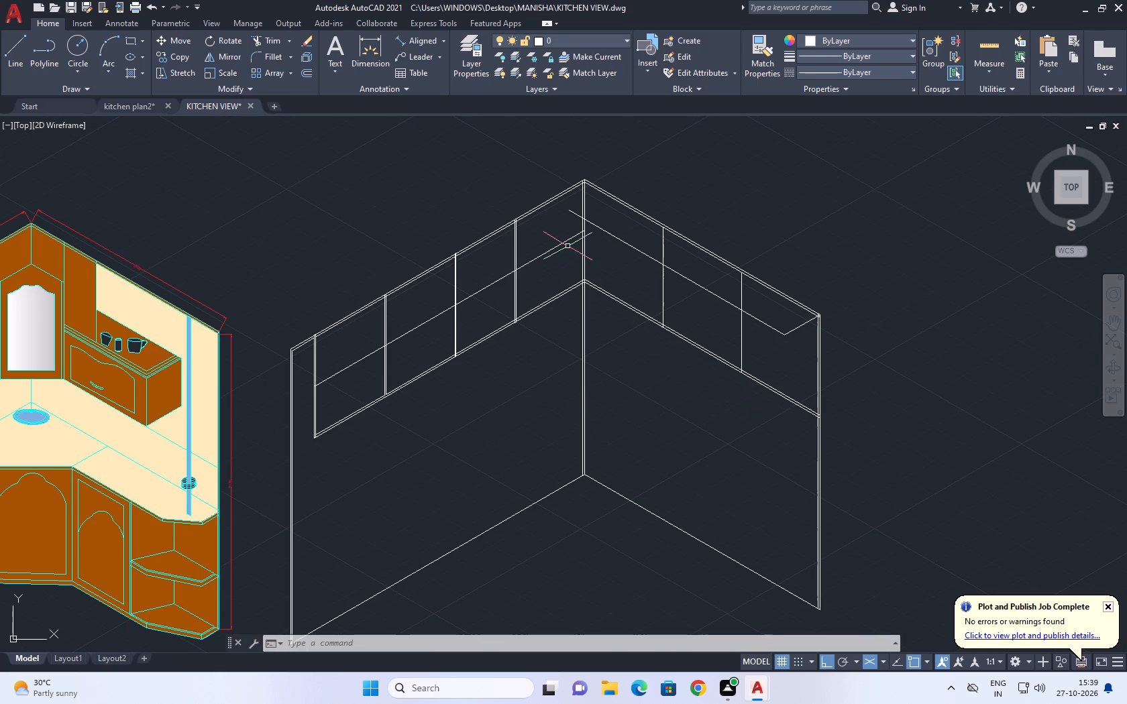
pyautogui.moveTo(600, 258); pyautogui.dragTo(607, 294, button='middle')
pyautogui.scroll(2, 584, 281)
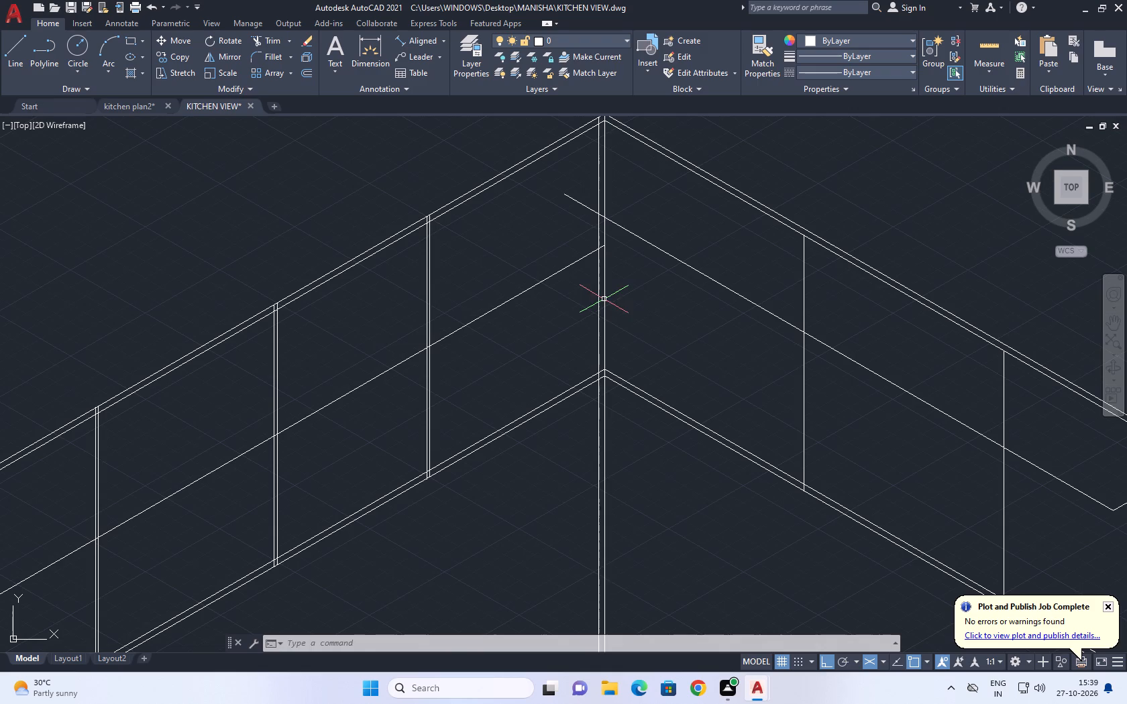
pyautogui.click(605, 299)
pyautogui.moveTo(634, 297); pyautogui.dragTo(652, 327, button='middle')
pyautogui.press('c')
pyautogui.press('o')
pyautogui.press('space')
pyautogui.click(667, 317)
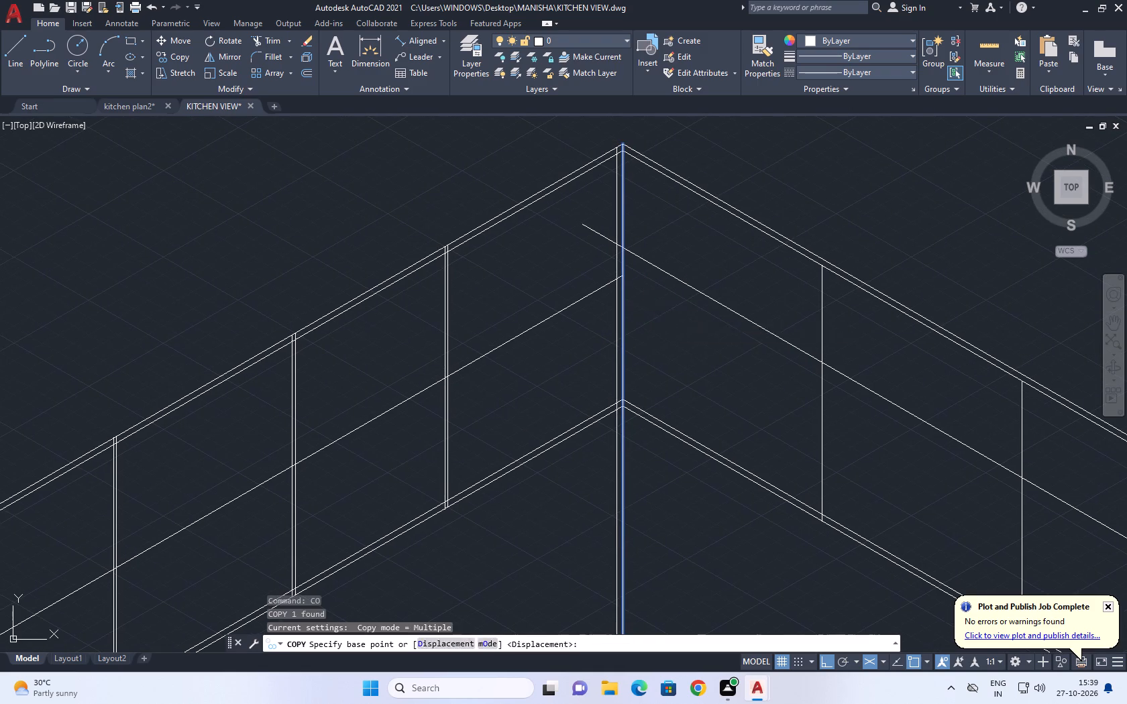
pyautogui.write('150')
pyautogui.press('Return')
pyautogui.press('space')
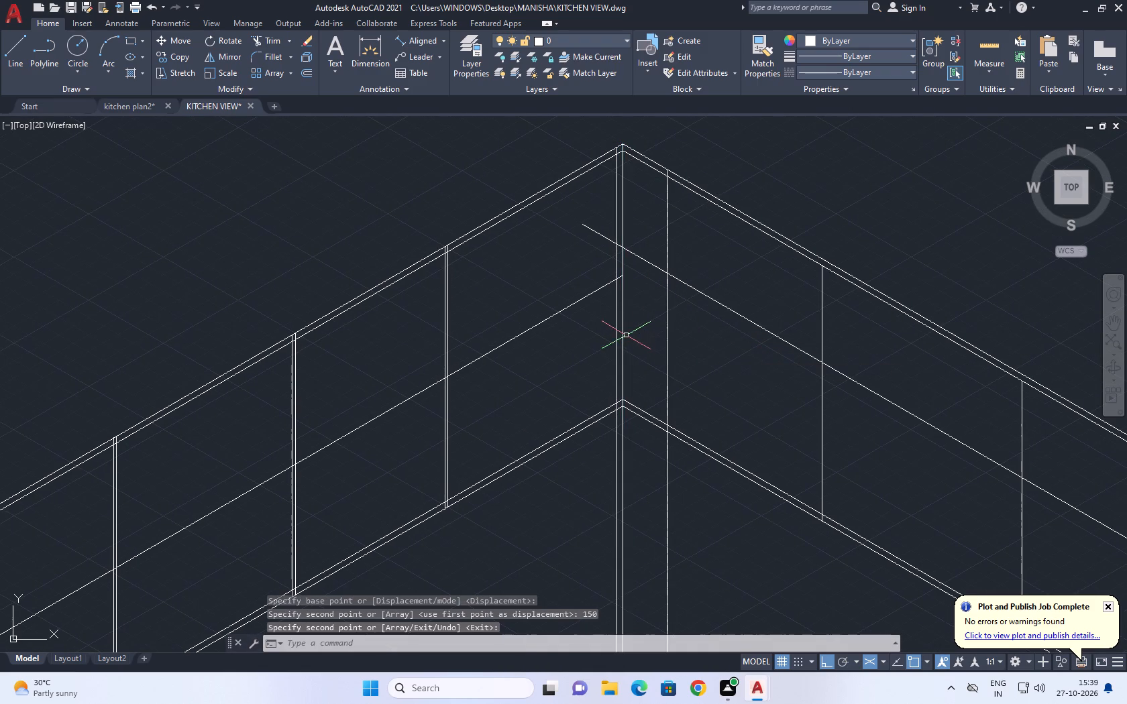
# Copy the central corner's vertical line 150 along the west wall.
pyautogui.click(626, 335)
pyautogui.click(621, 331)
pyautogui.press('c')
pyautogui.press('o')
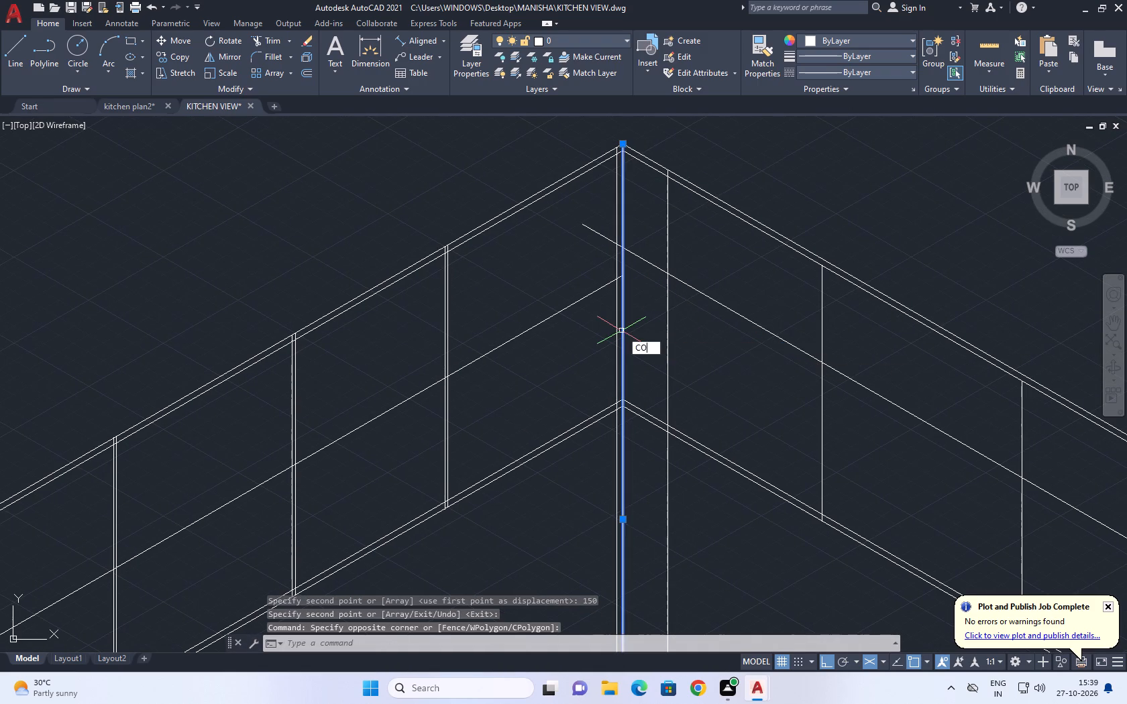
pyautogui.press('space')
pyautogui.moveTo(623, 332); pyautogui.dragTo(612, 340)
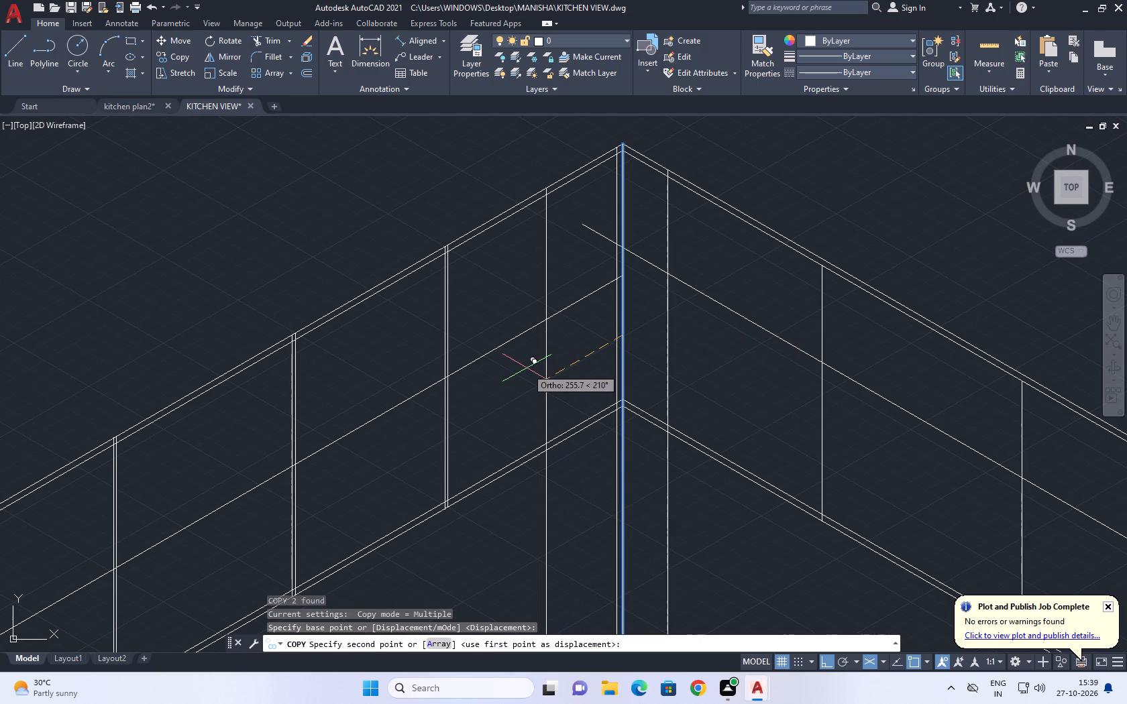
pyautogui.write('150')
pyautogui.press('Return')
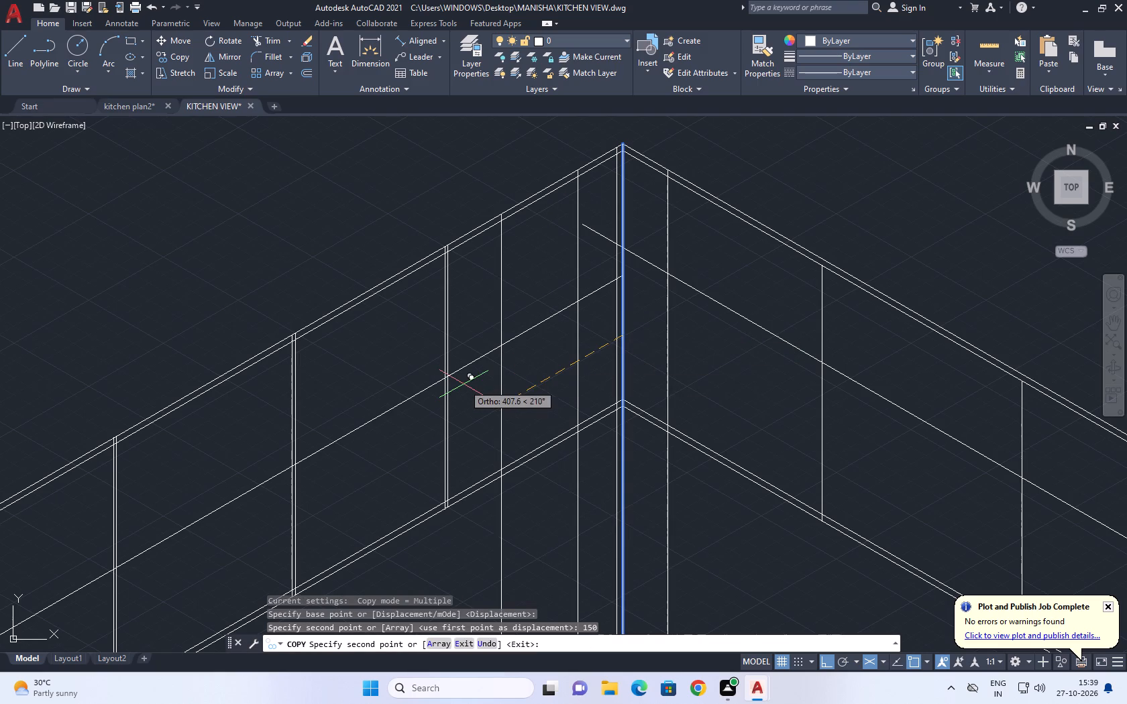
pyautogui.press('Escape')
# Trim the east wall's inner cabinet line back to the new vertical beside the corner, removing all pieces that run past it.
pyautogui.moveTo(560, 421); pyautogui.dragTo(606, 447, button='middle')
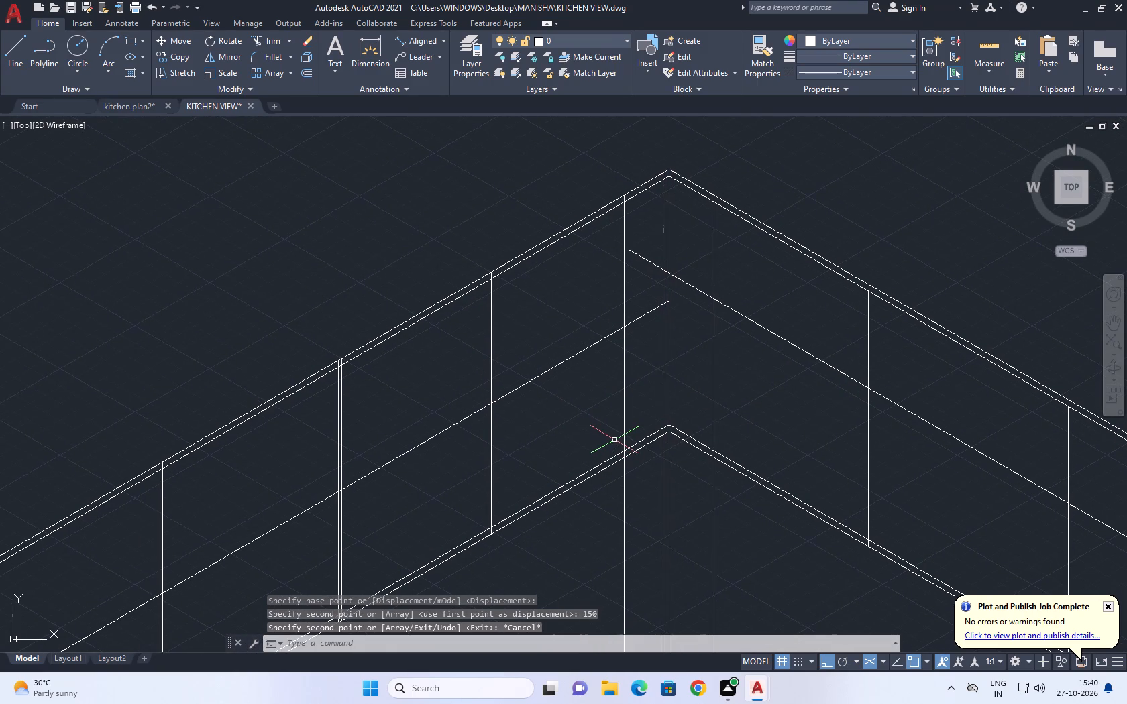
pyautogui.write('TR')
pyautogui.press('space')
pyautogui.click(693, 256)
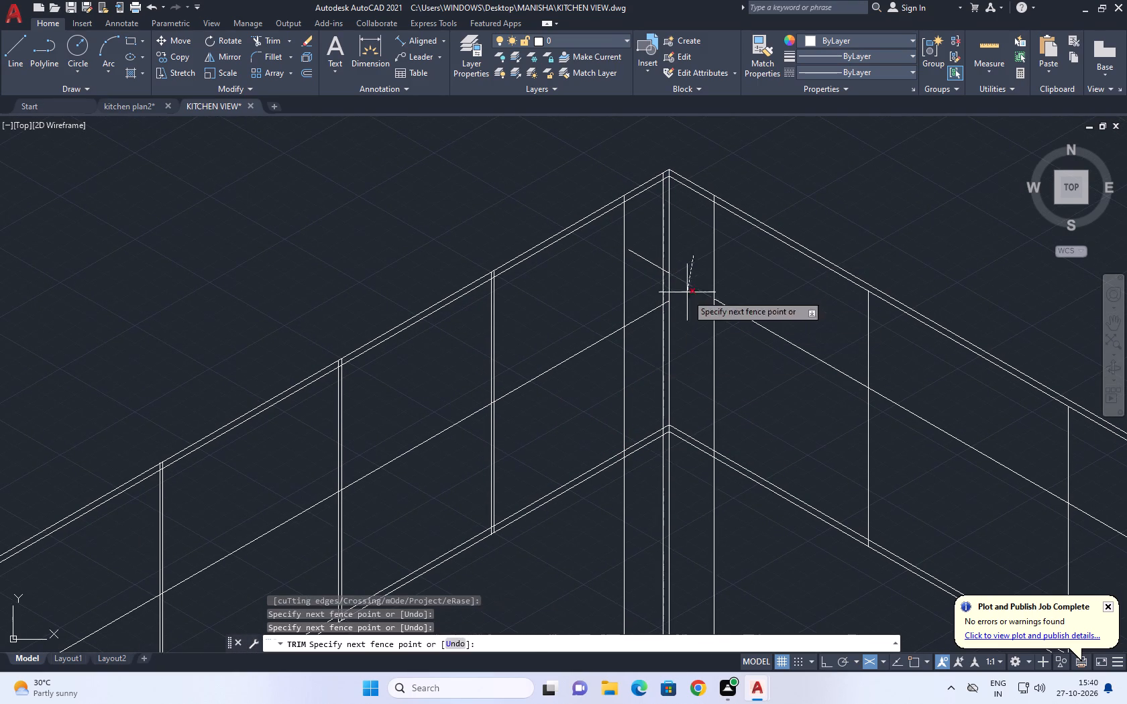
pyautogui.click(689, 321)
pyautogui.click(651, 245)
pyautogui.click(648, 301)
pyautogui.scroll(2, 663, 279)
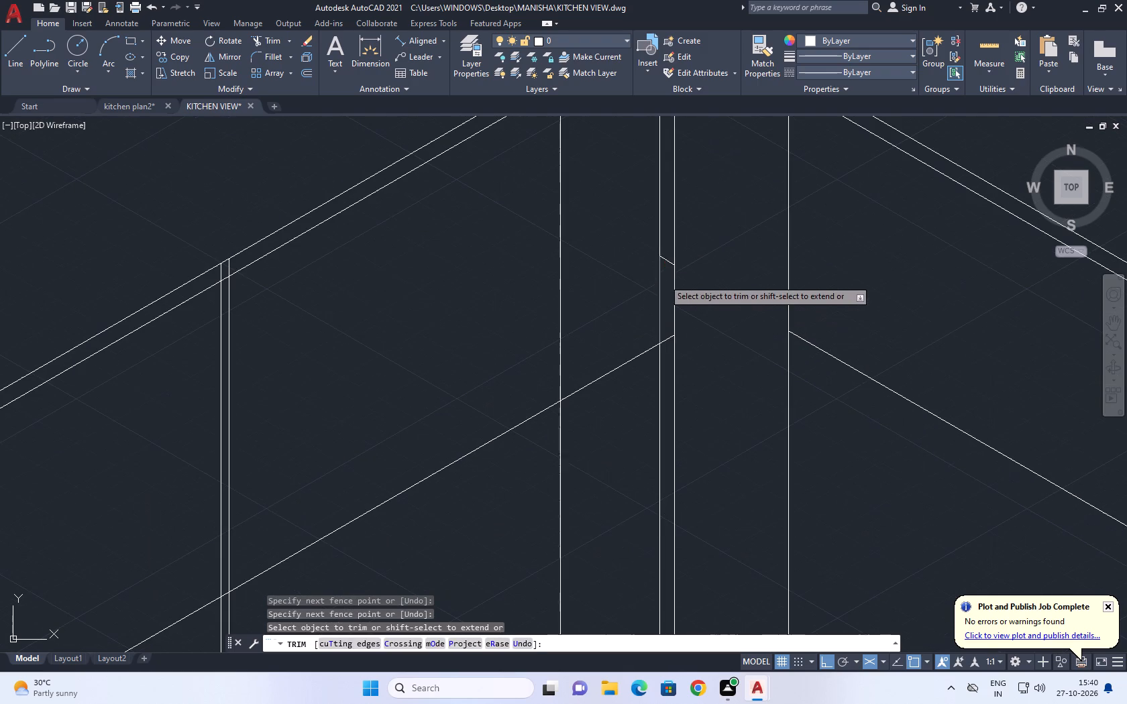
pyautogui.click(666, 261)
pyautogui.scroll(-2, 694, 320)
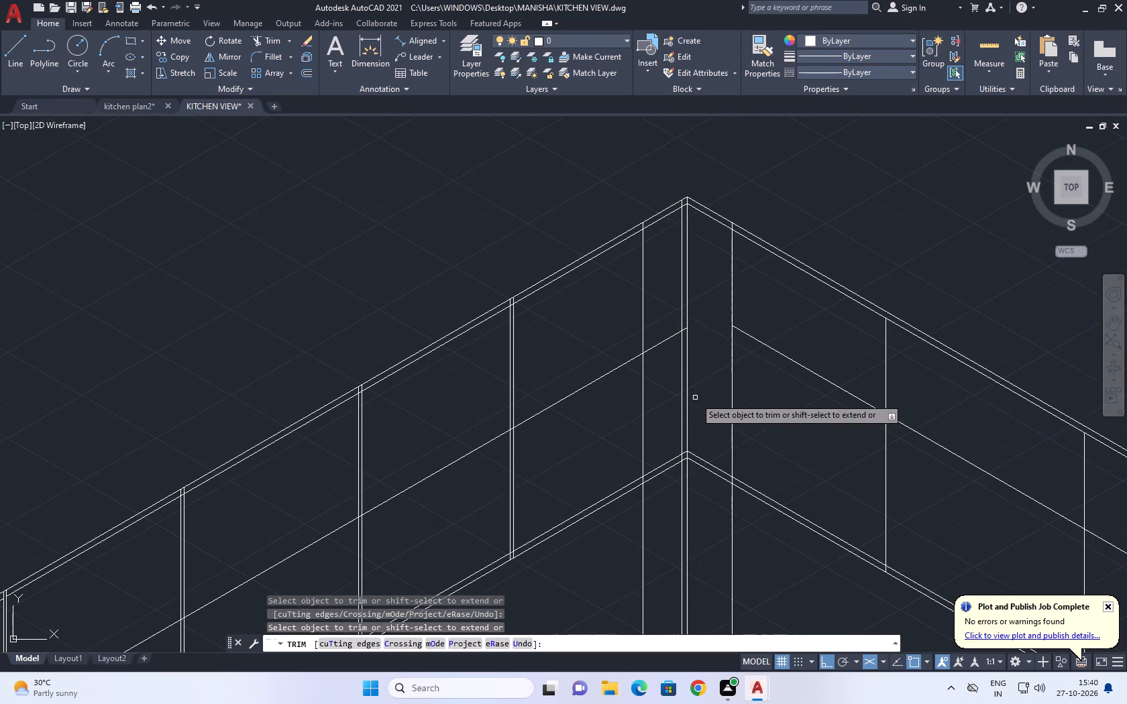
# Trim the central corner's double vertical lines and the west inner cabinet line between the two new verticals.
pyautogui.moveTo(702, 399); pyautogui.dragTo(737, 374, button='middle')
pyautogui.click(743, 379)
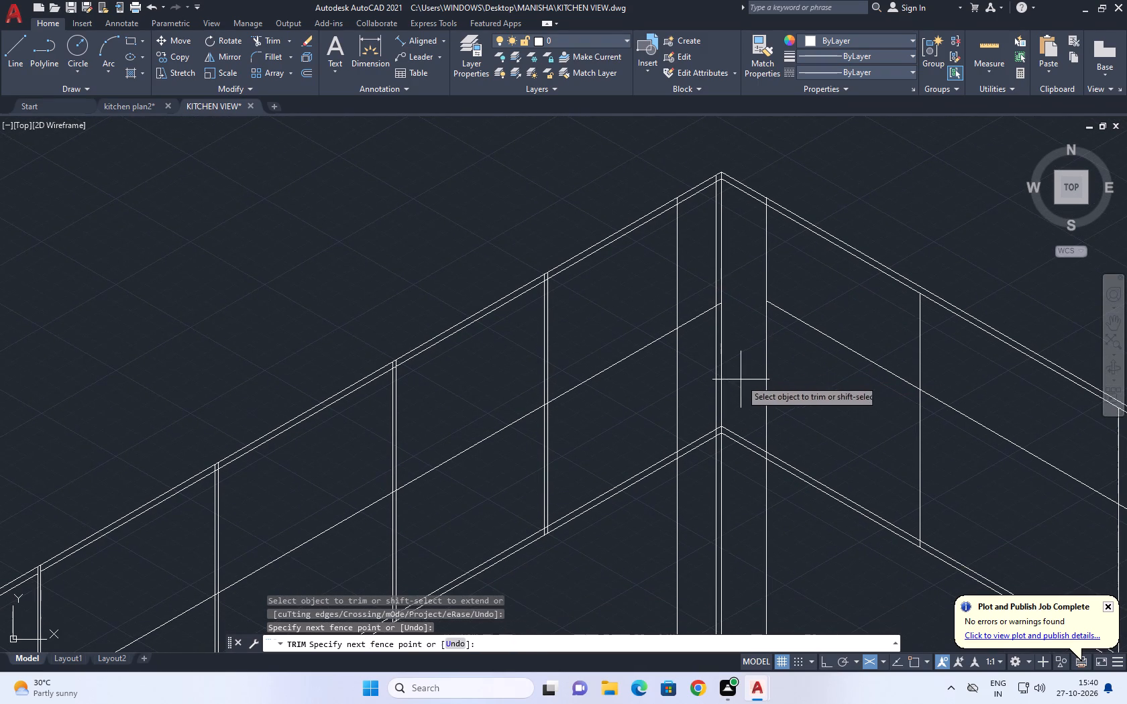
pyautogui.click(708, 345)
pyautogui.moveTo(731, 270); pyautogui.dragTo(726, 257)
pyautogui.moveTo(706, 211); pyautogui.dragTo(701, 200)
pyautogui.click(724, 235)
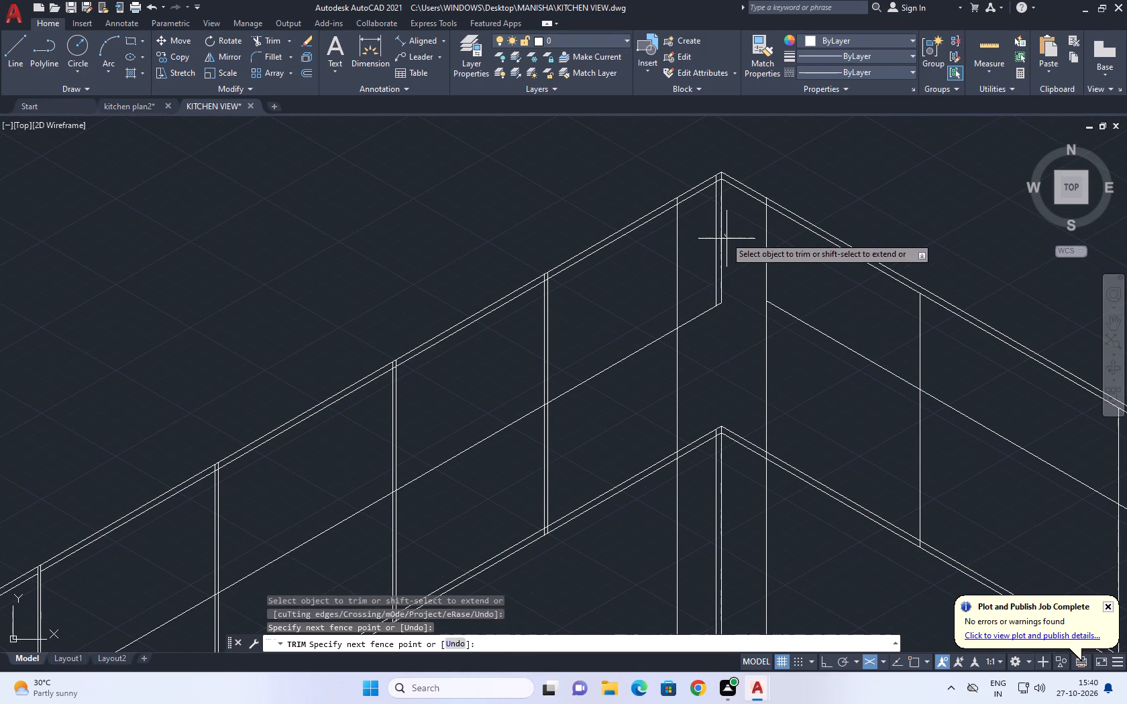
pyautogui.click(708, 231)
pyautogui.moveTo(710, 259); pyautogui.dragTo(710, 266)
pyautogui.click(705, 361)
pyautogui.press('Escape')
# Erase the leftover short line pieces at the top peak of the corner.
pyautogui.scroll(1, 711, 176)
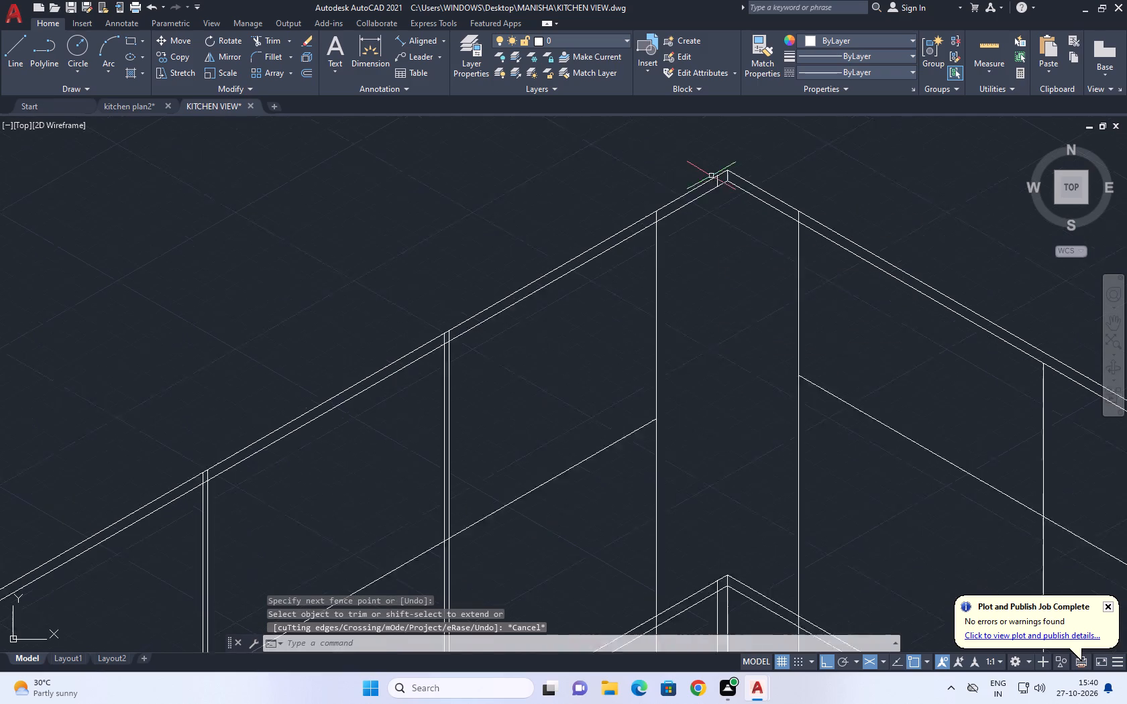
pyautogui.scroll(1, 711, 175)
pyautogui.click(700, 143)
pyautogui.click(759, 276)
pyautogui.press('Delete')
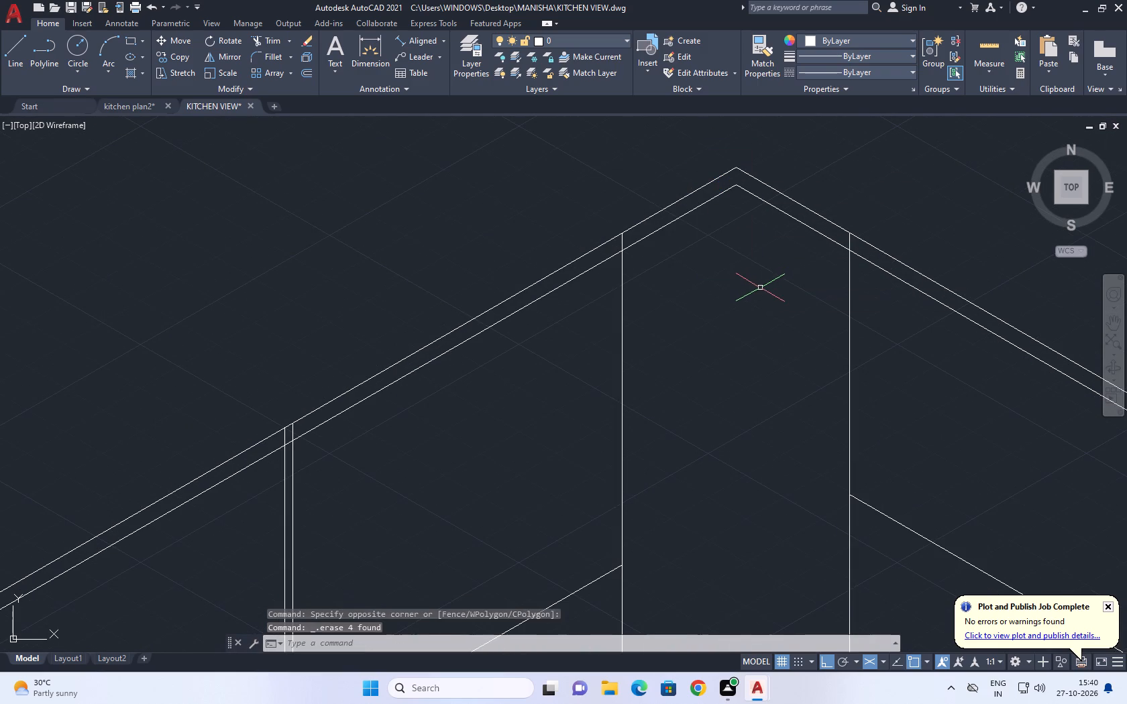
# Draw a horizontal line between the corner cabinet's two verticals where they meet the walls' lowest cabinet lines.
pyautogui.scroll(-3, 752, 302)
pyautogui.moveTo(755, 392); pyautogui.dragTo(725, 328, button='middle')
pyautogui.scroll(1, 708, 382)
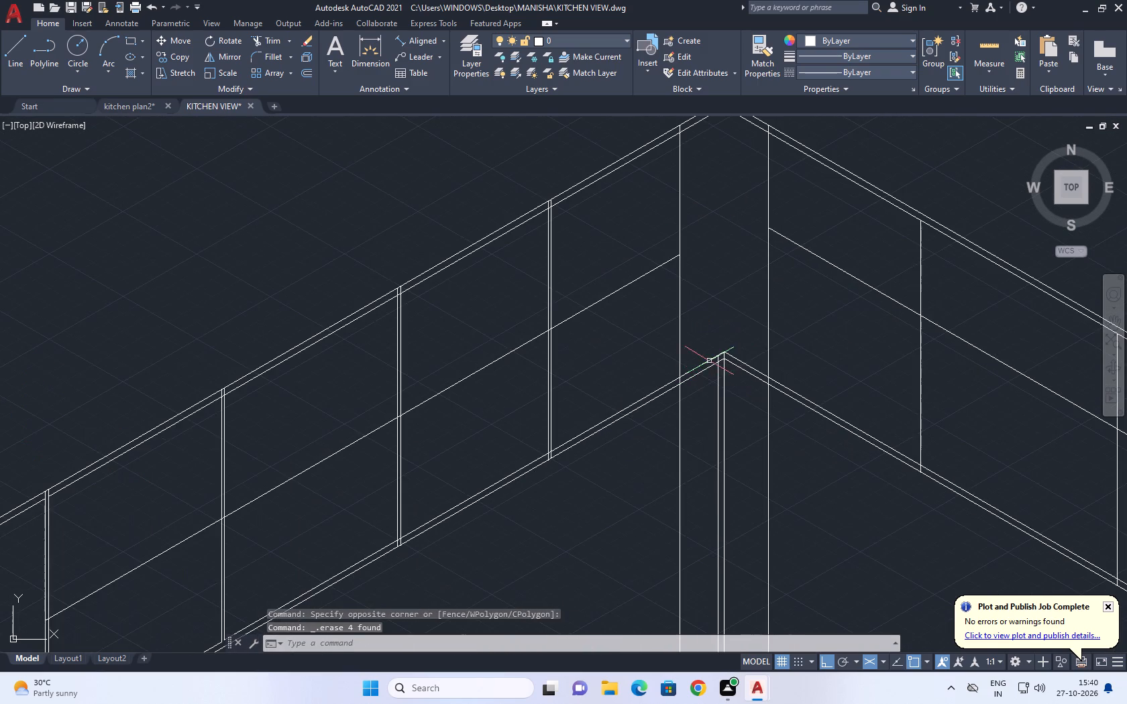
pyautogui.moveTo(731, 367); pyautogui.dragTo(659, 373, button='middle')
pyautogui.scroll(1, 644, 382)
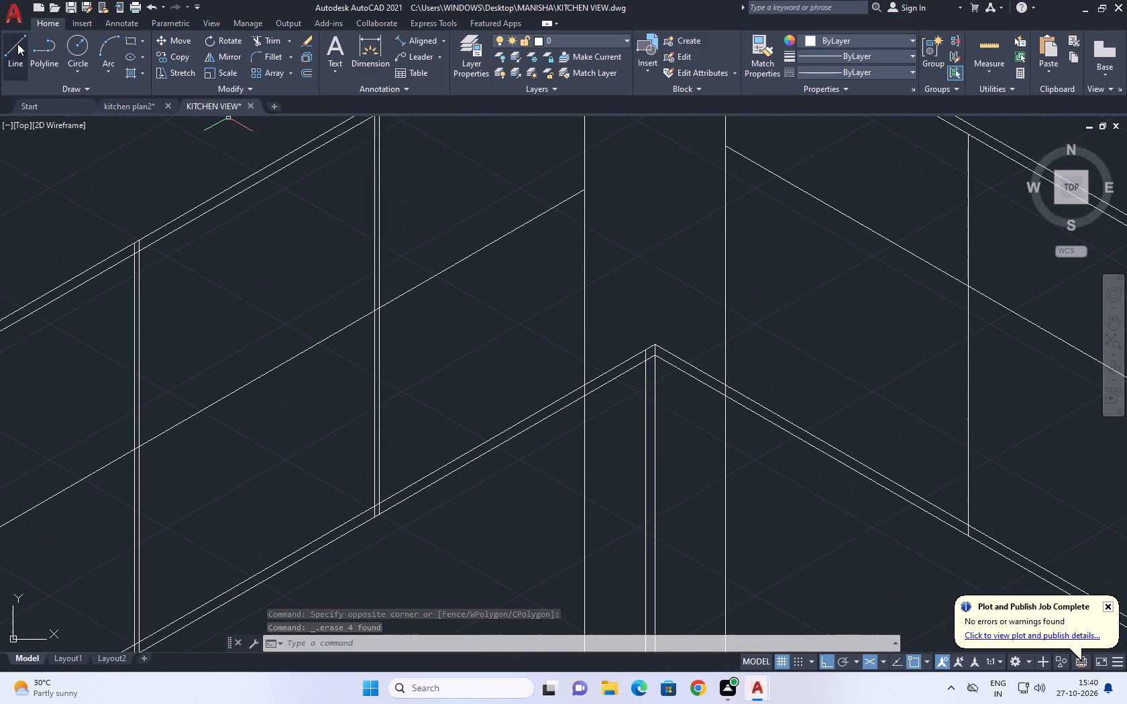
pyautogui.click(17, 44)
pyautogui.scroll(3, 712, 412)
pyautogui.click(759, 349)
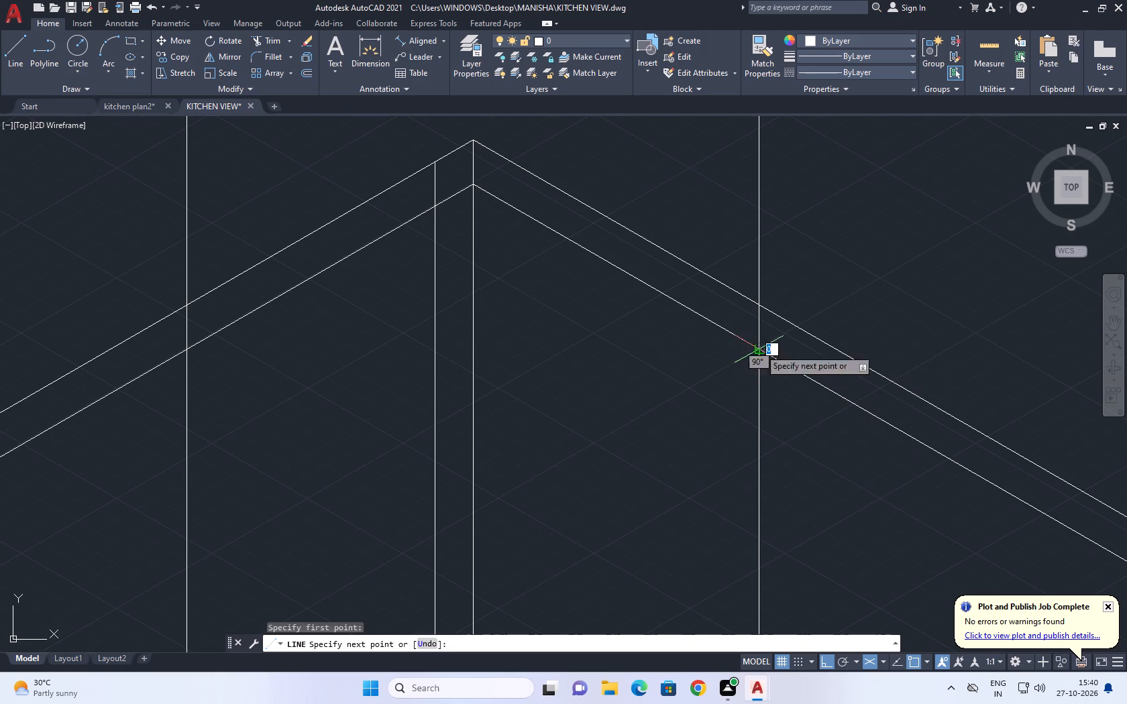
pyautogui.scroll(-1, 485, 365)
pyautogui.click(303, 357)
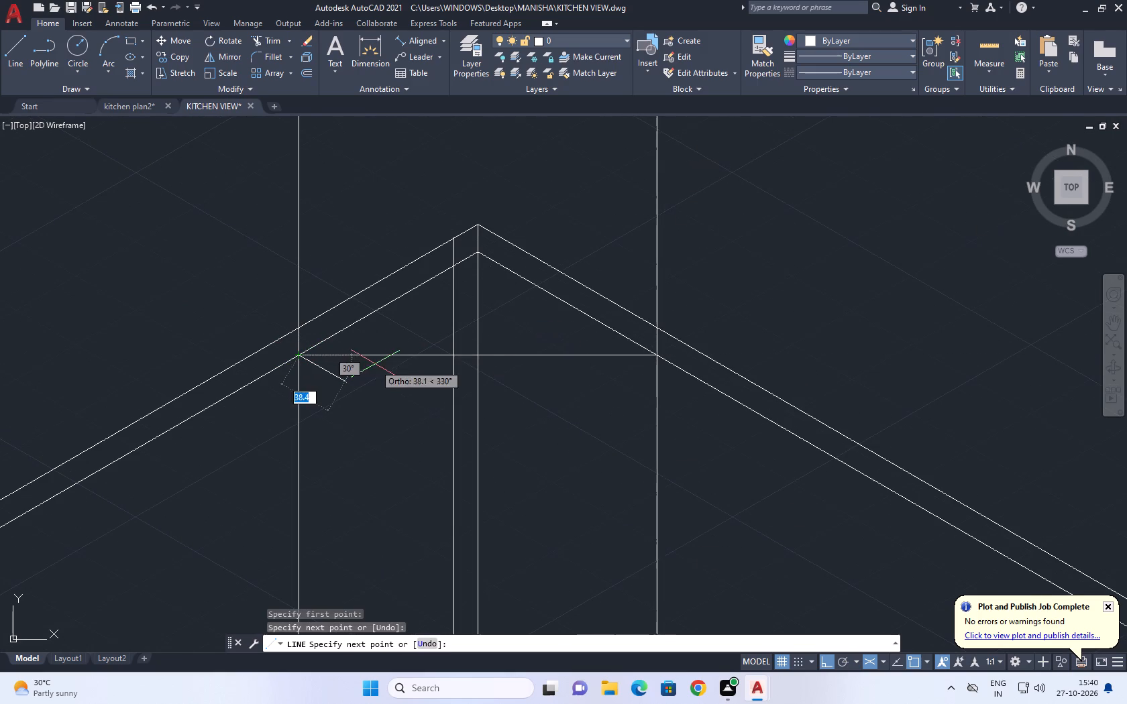
pyautogui.rightClick(375, 364)
pyautogui.click(409, 386)
# Trim the peaked cabinet lines and central vertical pieces above the corner cabinet's new horizontal bottom line.
pyautogui.moveTo(511, 290); pyautogui.dragTo(542, 372, button='middle')
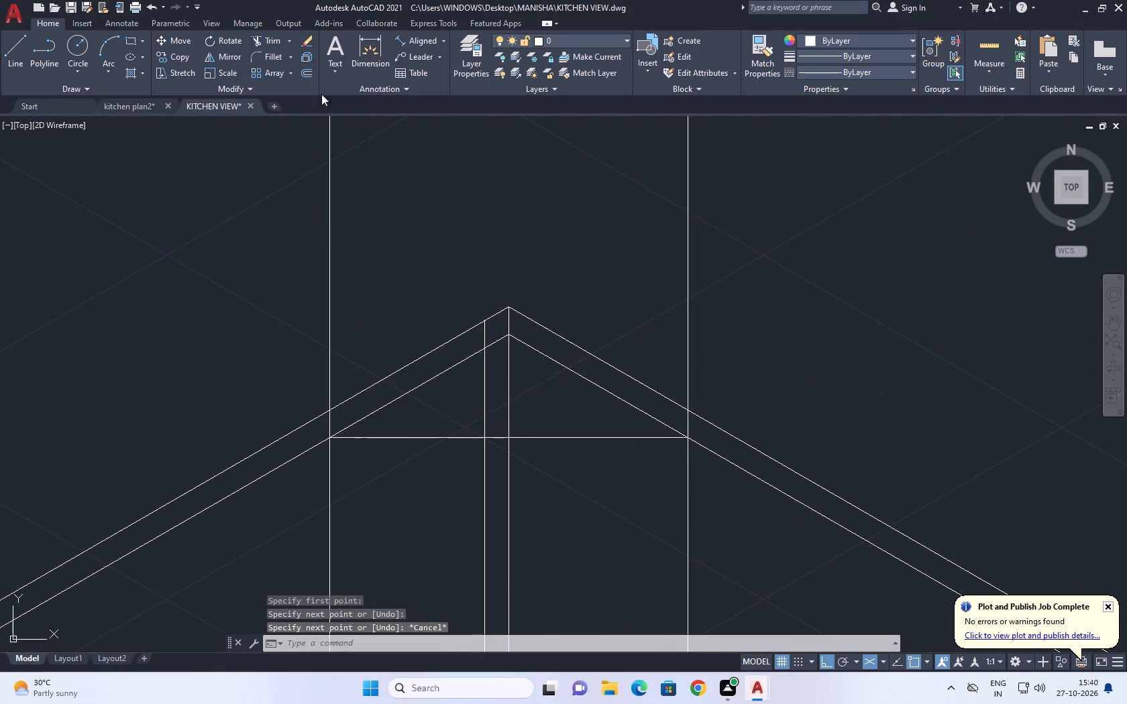
pyautogui.click(265, 40)
pyautogui.click(600, 293)
pyautogui.click(449, 329)
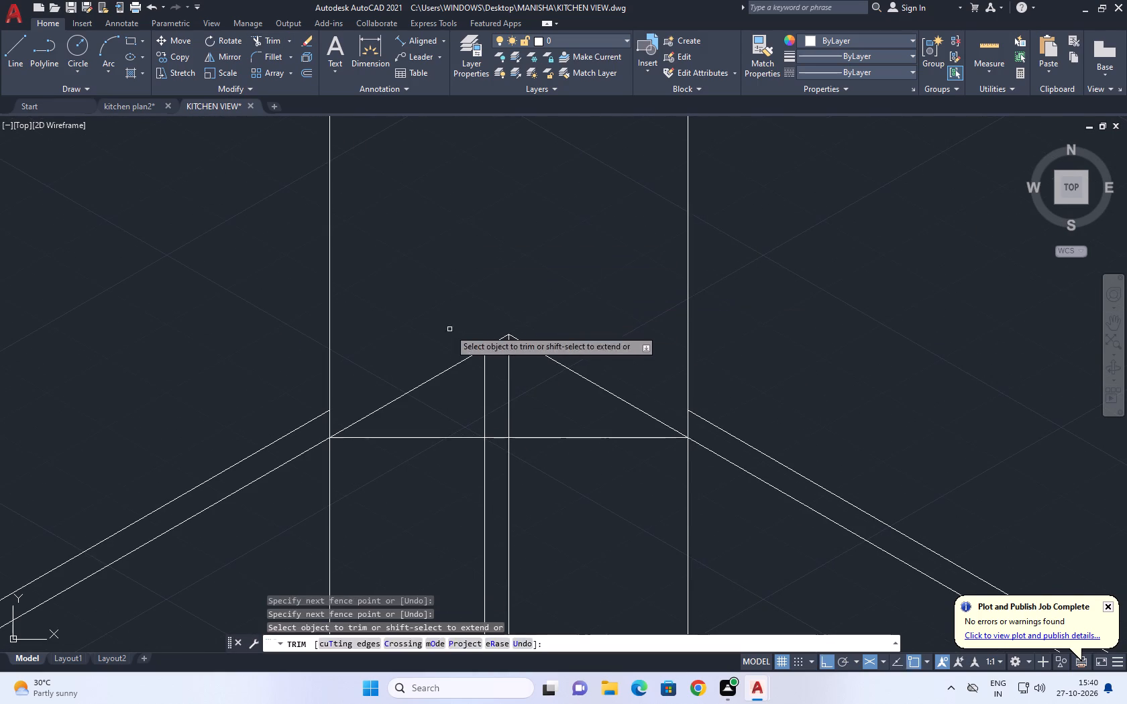
pyautogui.click(639, 332)
pyautogui.click(496, 363)
pyautogui.moveTo(561, 350); pyautogui.dragTo(555, 351)
pyautogui.click(456, 369)
pyautogui.moveTo(543, 341); pyautogui.dragTo(508, 338)
pyautogui.click(441, 329)
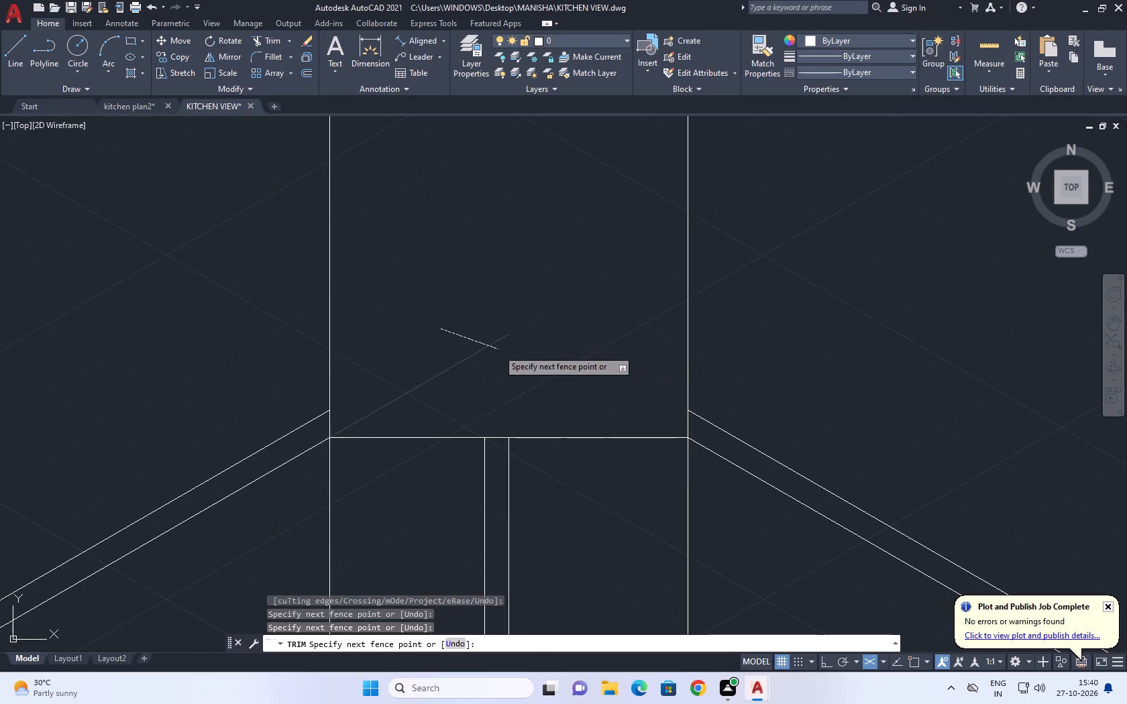
pyautogui.click(498, 349)
pyautogui.rightClick(499, 330)
pyautogui.click(529, 354)
# Copy the corner cabinet's east vertical line 10 inward, parallel to the east wall.
pyautogui.scroll(-3, 630, 359)
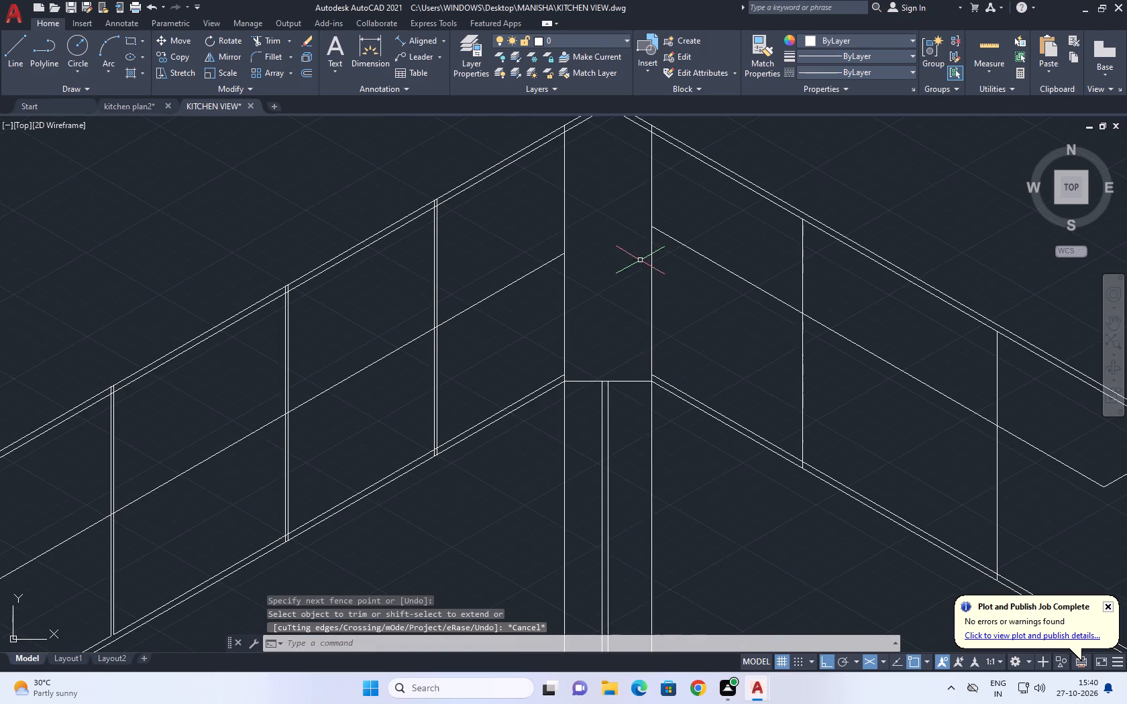
pyautogui.moveTo(645, 288); pyautogui.dragTo(661, 377, button='middle')
pyautogui.moveTo(646, 271); pyautogui.dragTo(661, 345, button='middle')
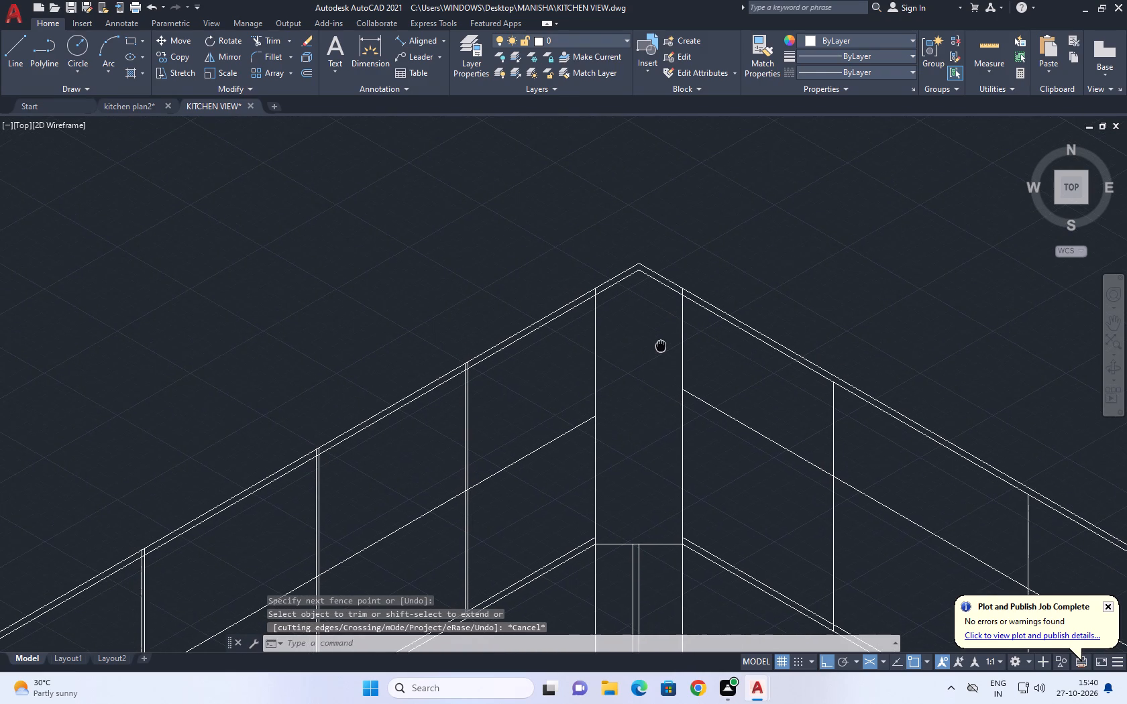
pyautogui.moveTo(661, 345); pyautogui.dragTo(659, 343, button='middle')
pyautogui.scroll(-3, 679, 379)
pyautogui.moveTo(680, 445); pyautogui.dragTo(676, 438, button='middle')
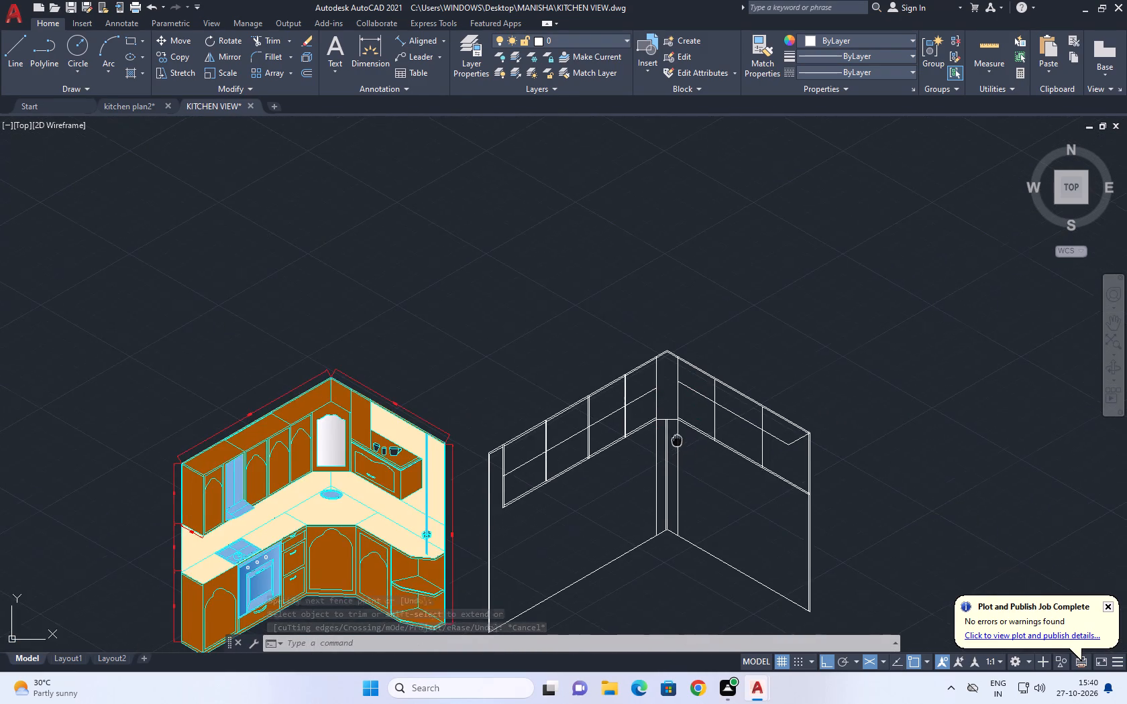
pyautogui.moveTo(676, 438); pyautogui.dragTo(646, 350, button='middle')
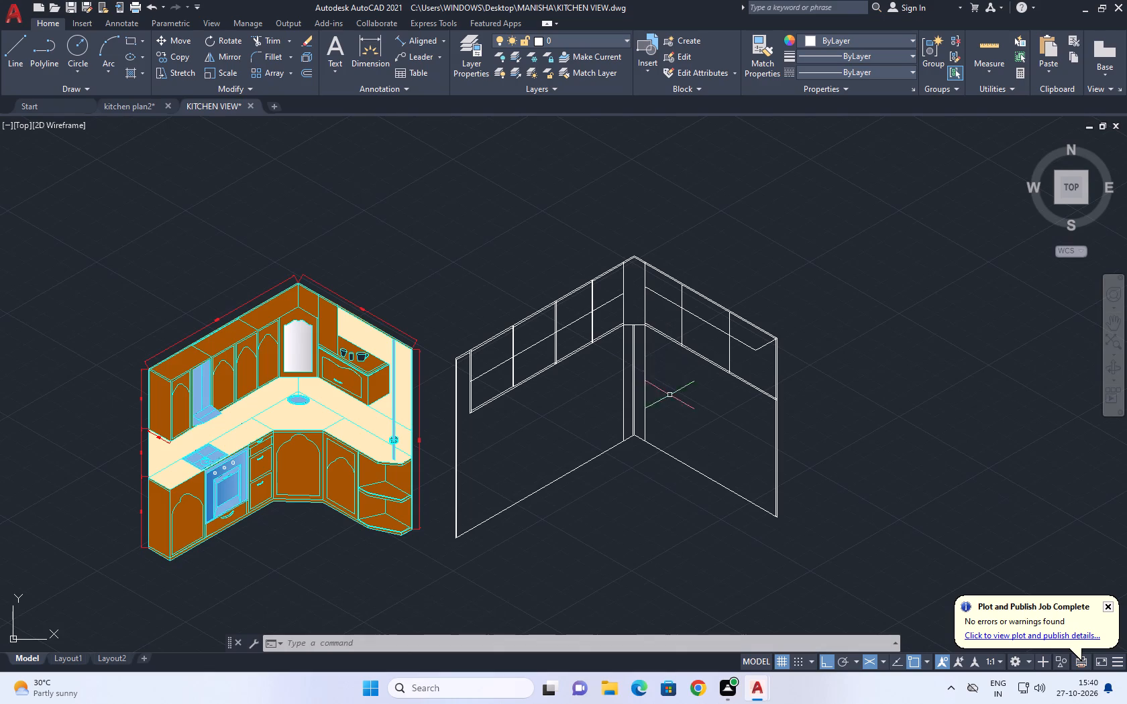
pyautogui.scroll(1, 650, 308)
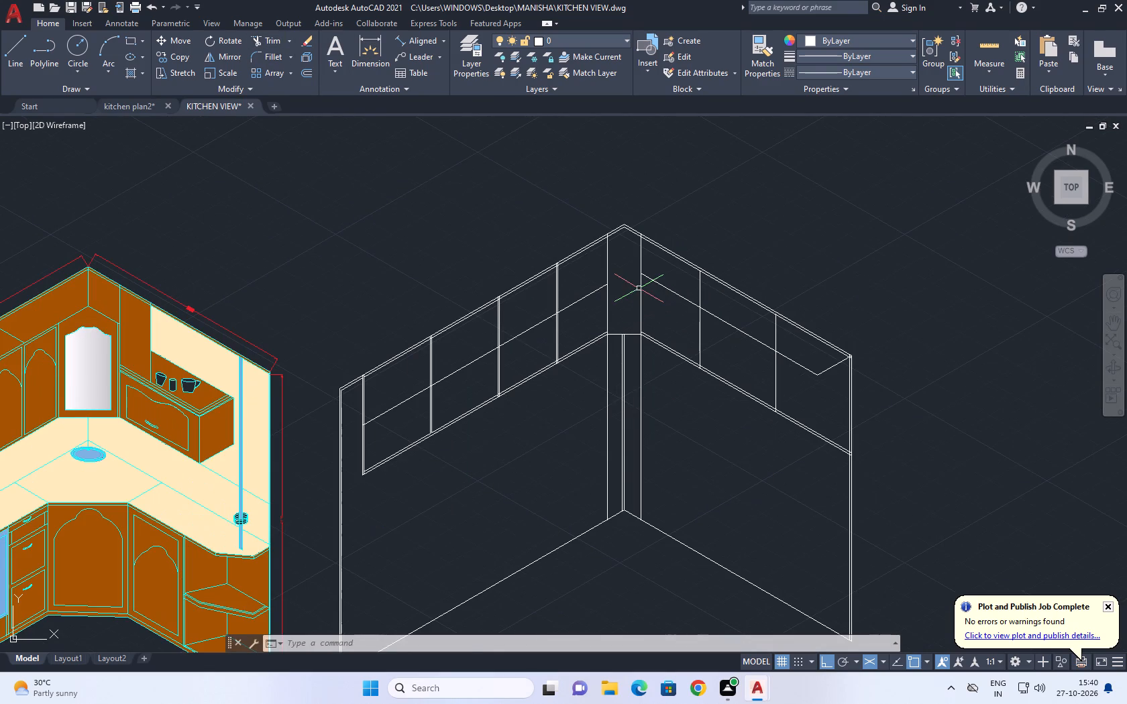
pyautogui.click(640, 292)
pyautogui.moveTo(641, 307); pyautogui.dragTo(647, 346, button='middle')
pyautogui.scroll(-1, 648, 347)
pyautogui.write('COM')
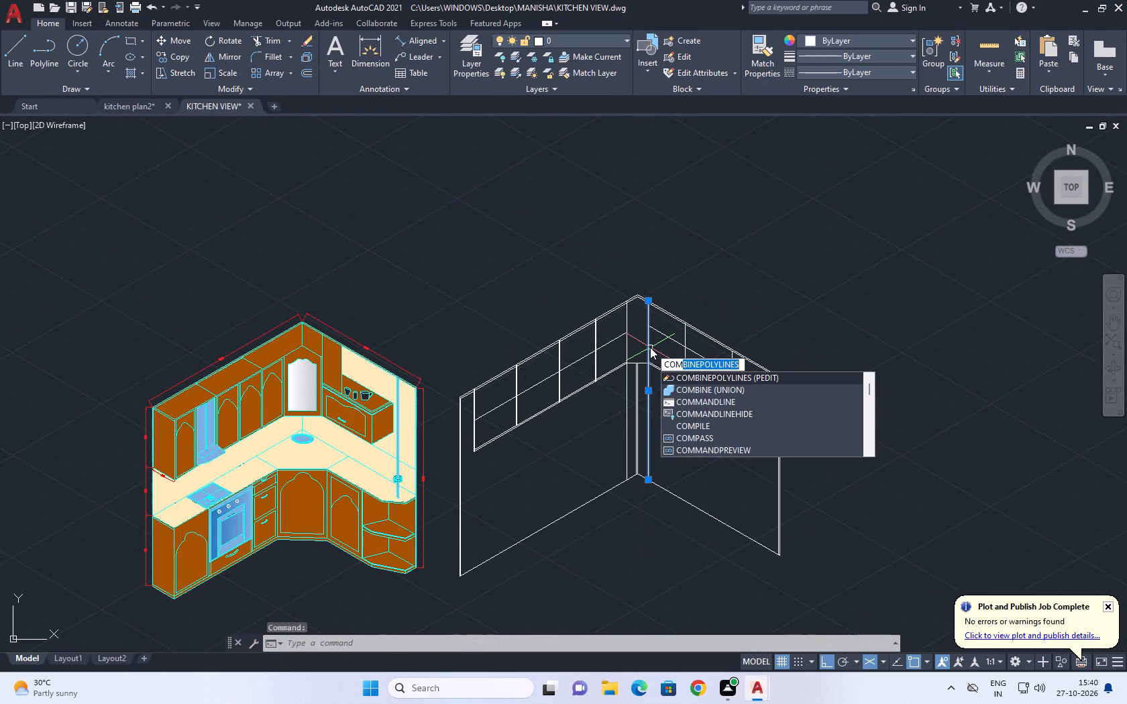
pyautogui.press('BackSpace')
pyautogui.press('BackSpace')
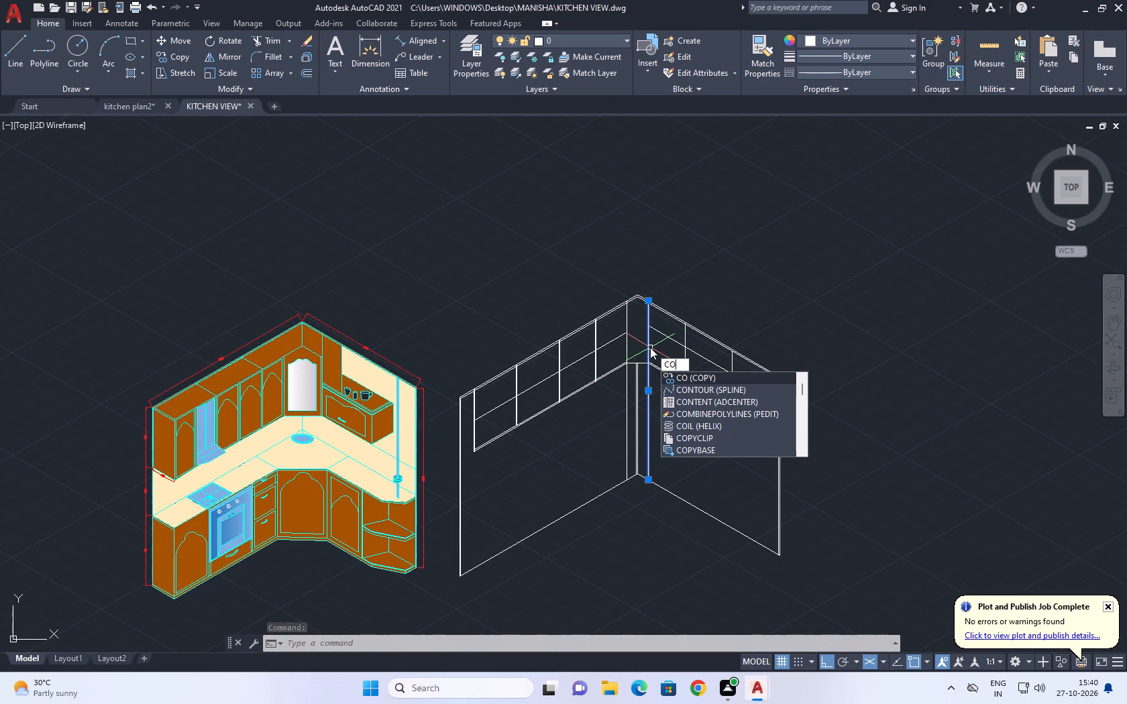
pyautogui.press('space')
pyautogui.scroll(4, 647, 349)
pyautogui.moveTo(646, 345); pyautogui.dragTo(669, 365, button='middle')
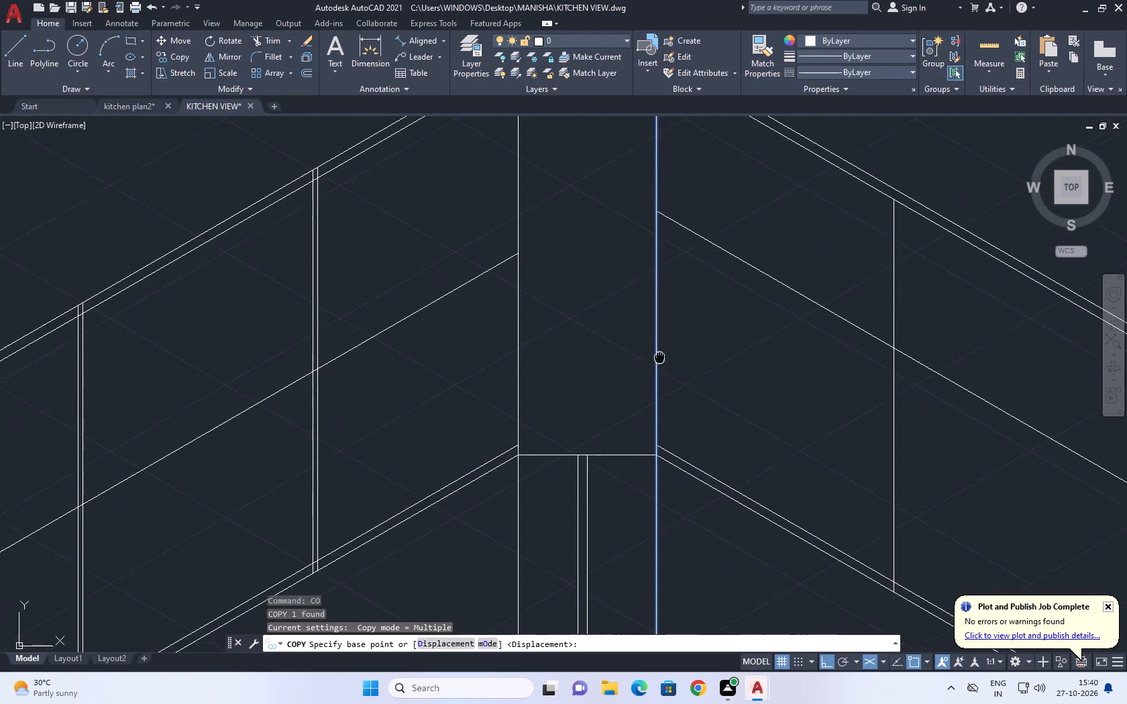
pyautogui.moveTo(669, 365); pyautogui.dragTo(681, 374, button='middle')
pyautogui.click(749, 361)
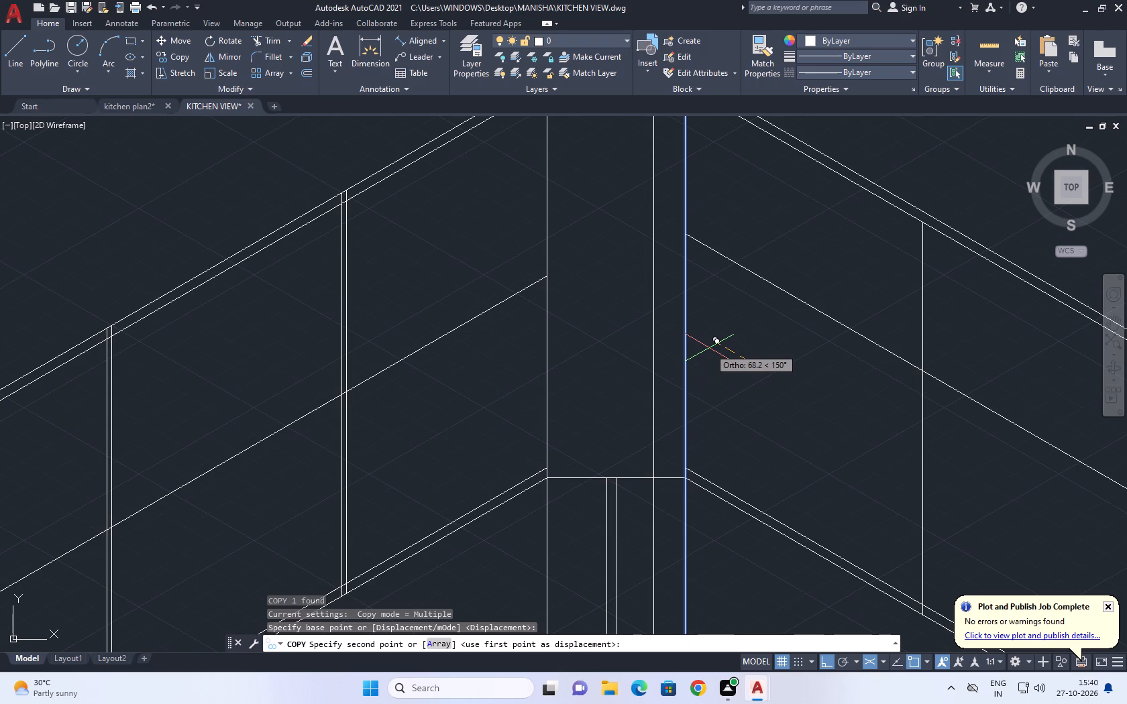
pyautogui.write('20')
pyautogui.press('BackSpace')
pyautogui.press('BackSpace')
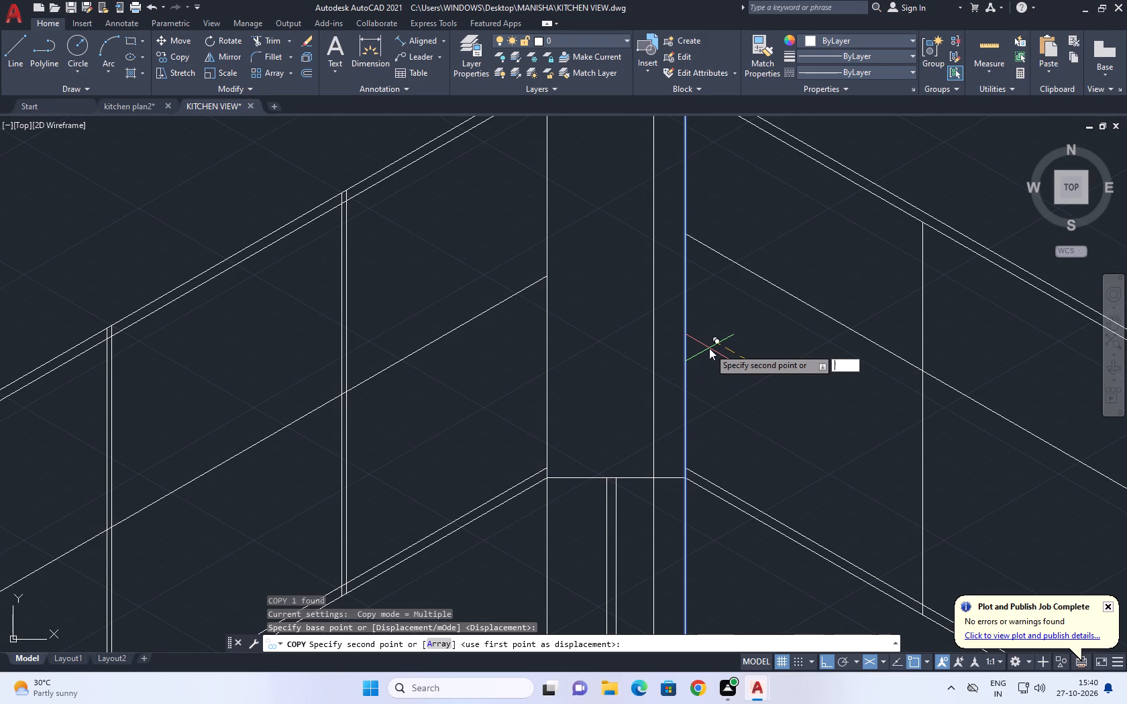
pyautogui.write('10')
pyautogui.press('Return')
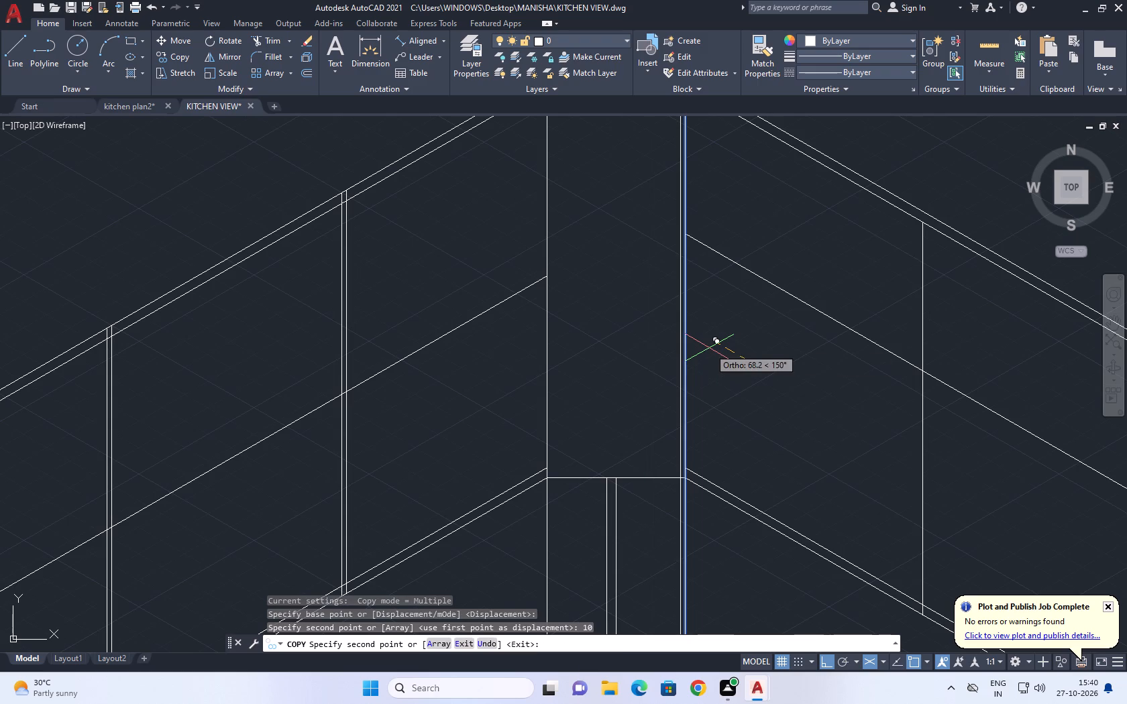
pyautogui.rightClick(664, 351)
pyautogui.click(693, 371)
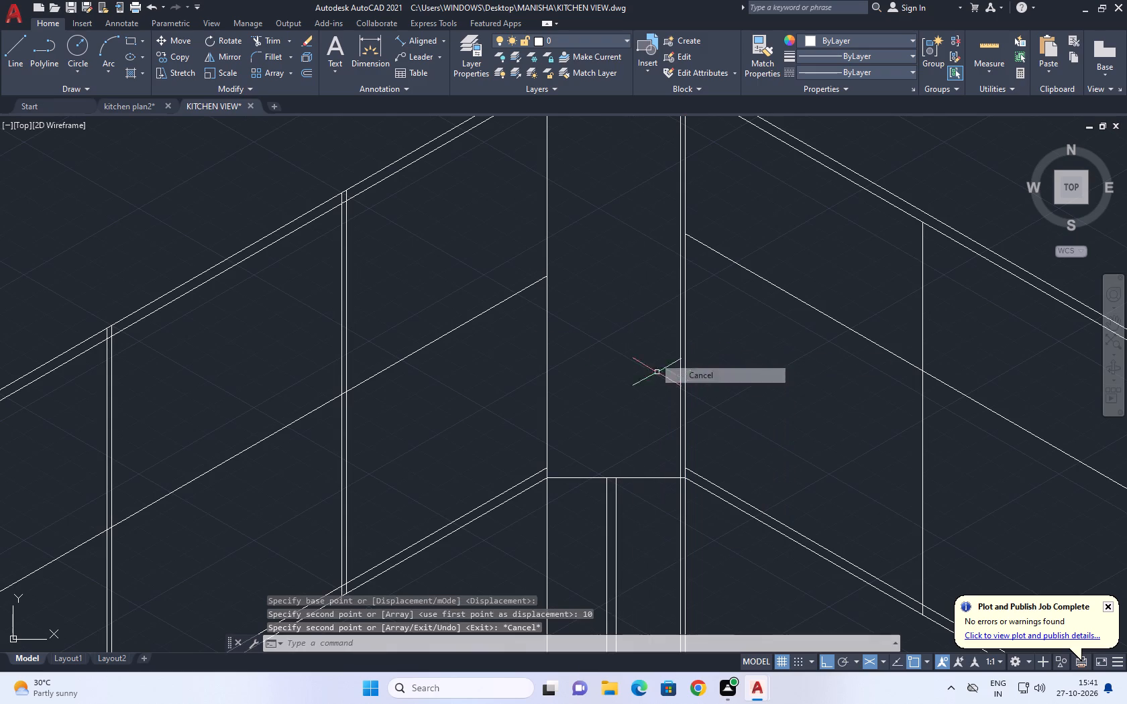
# Copy the corner cabinet's west vertical line 10 inward, parallel to the west wall.
pyautogui.click(546, 345)
pyautogui.click(179, 56)
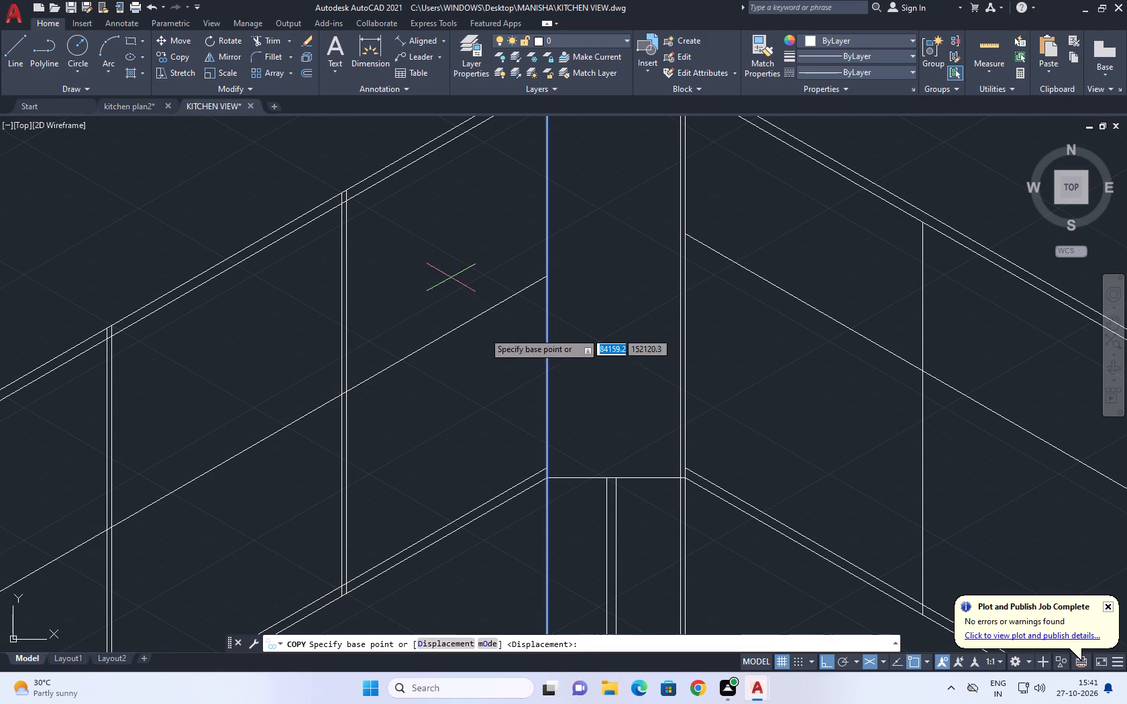
pyautogui.click(498, 386)
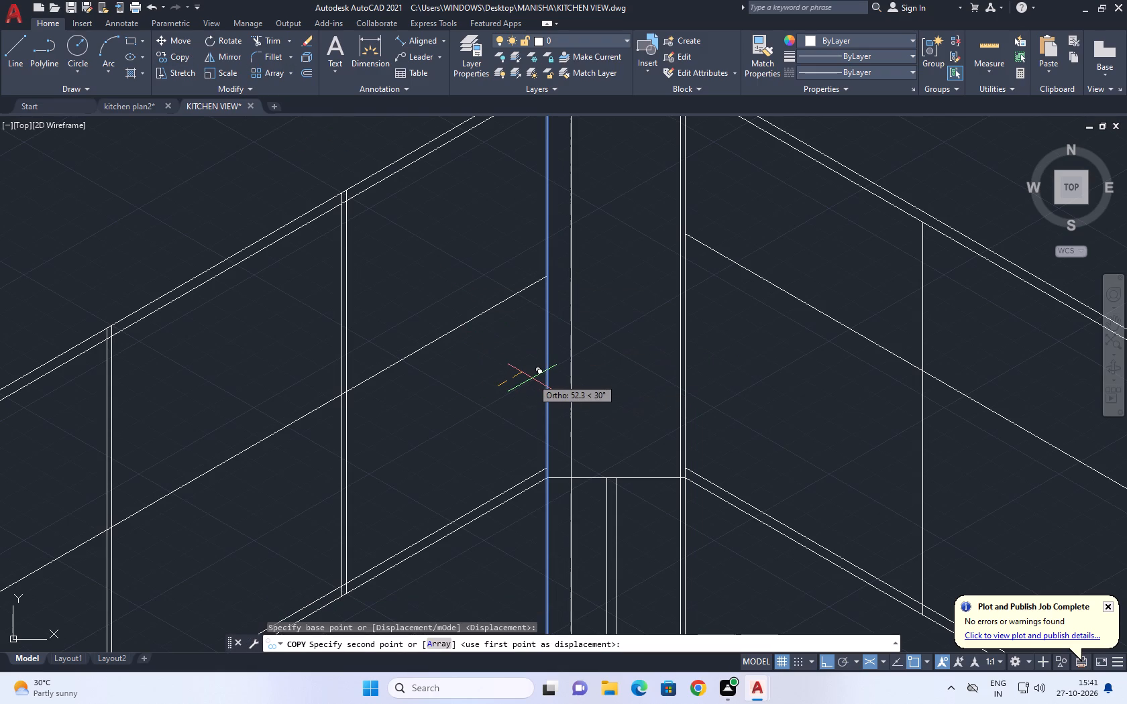
pyautogui.write('10')
pyautogui.press('Return')
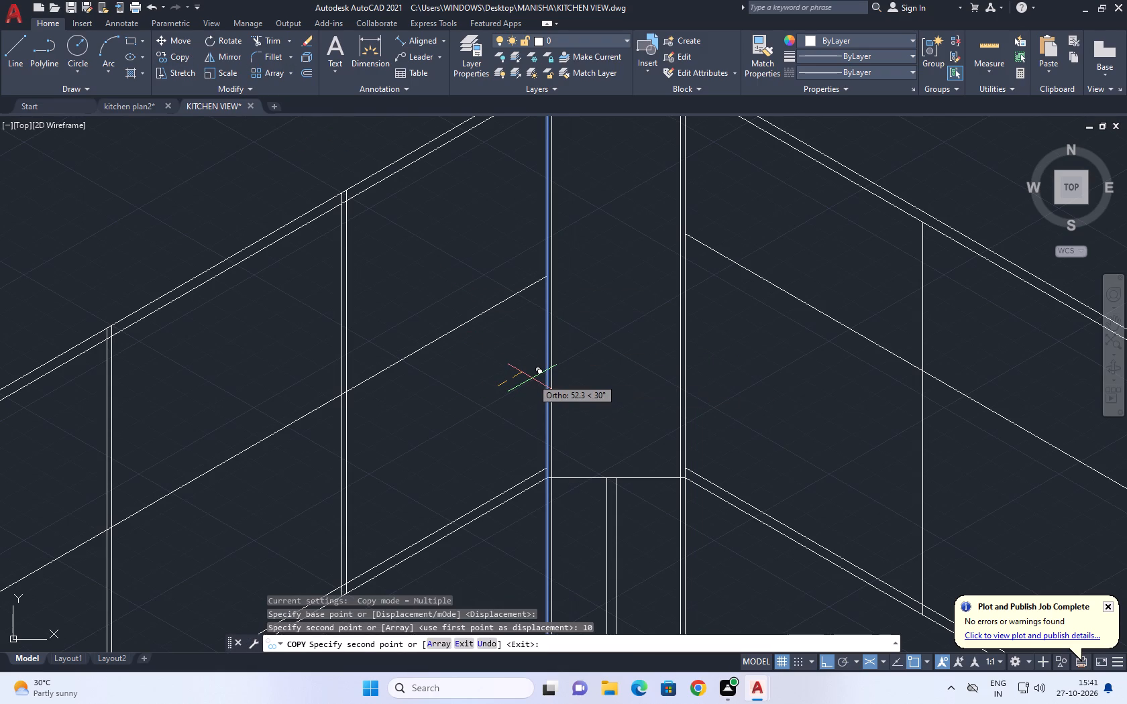
pyautogui.rightClick(544, 328)
pyautogui.click(590, 344)
# Draw a horizontal line joining the upper ends of the corner cabinet's two inner verticals at the outer wall line.
pyautogui.scroll(-2, 651, 325)
pyautogui.moveTo(627, 203); pyautogui.dragTo(640, 240, button='middle')
pyautogui.scroll(3, 672, 273)
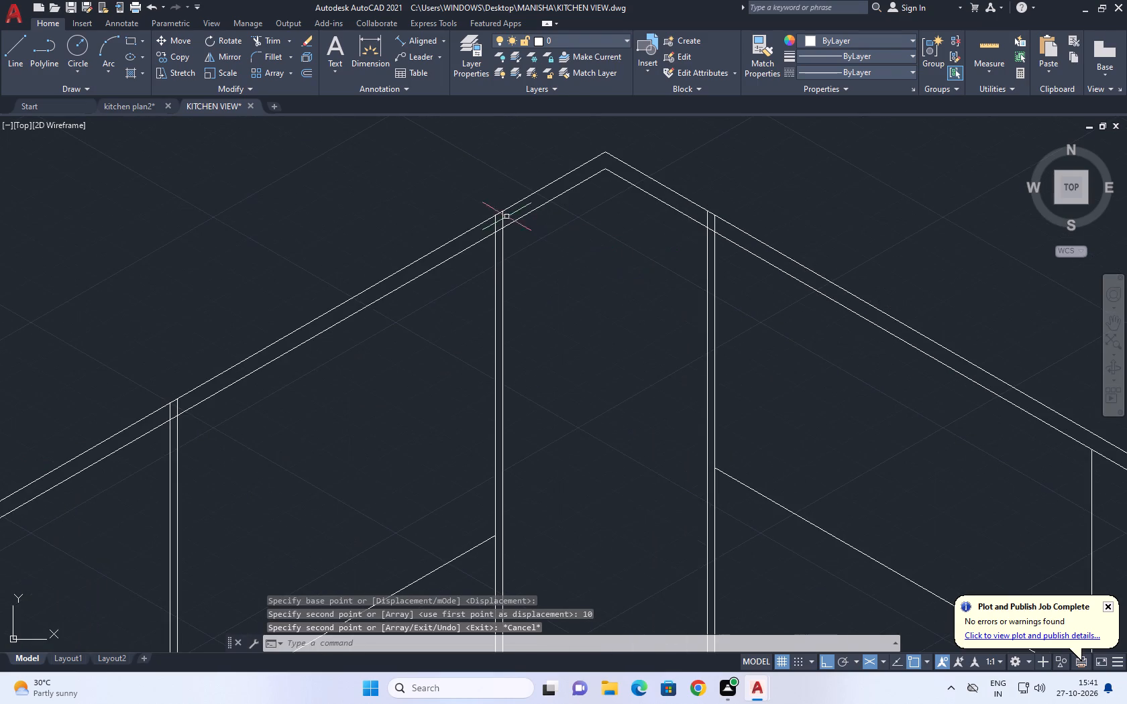
pyautogui.moveTo(495, 235); pyautogui.dragTo(543, 314, button='middle')
pyautogui.scroll(1, 543, 314)
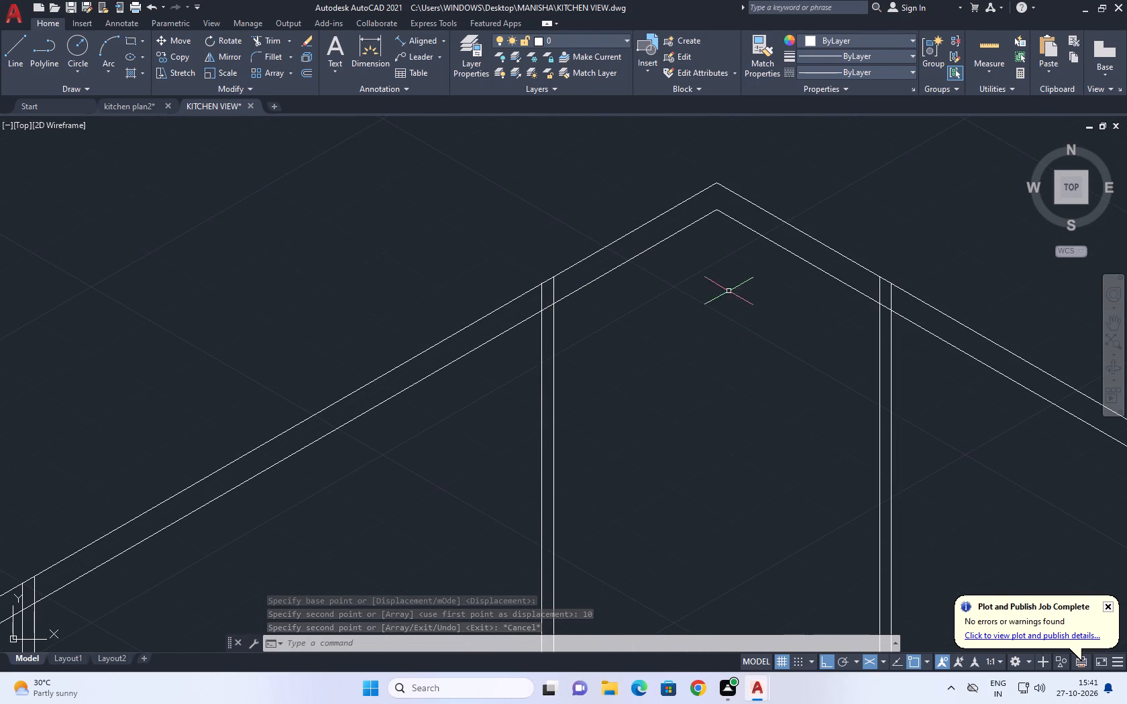
pyautogui.moveTo(750, 258); pyautogui.dragTo(621, 201, button='middle')
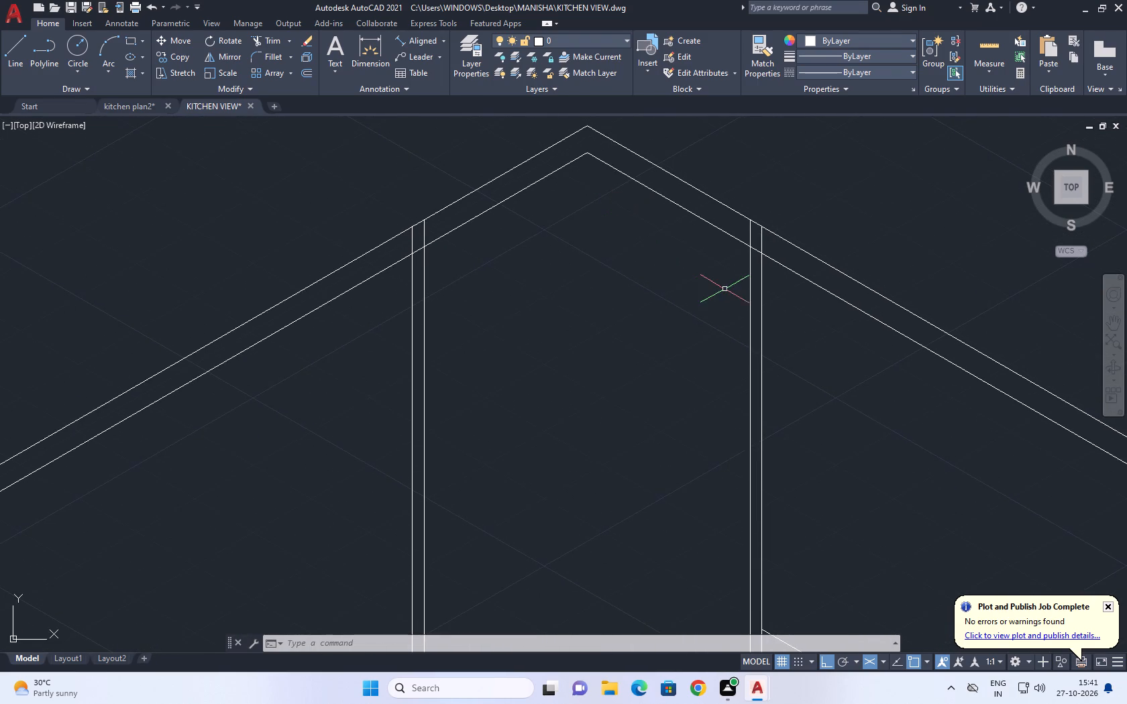
pyautogui.scroll(-5, 726, 289)
pyautogui.moveTo(767, 296); pyautogui.dragTo(722, 270, button='middle')
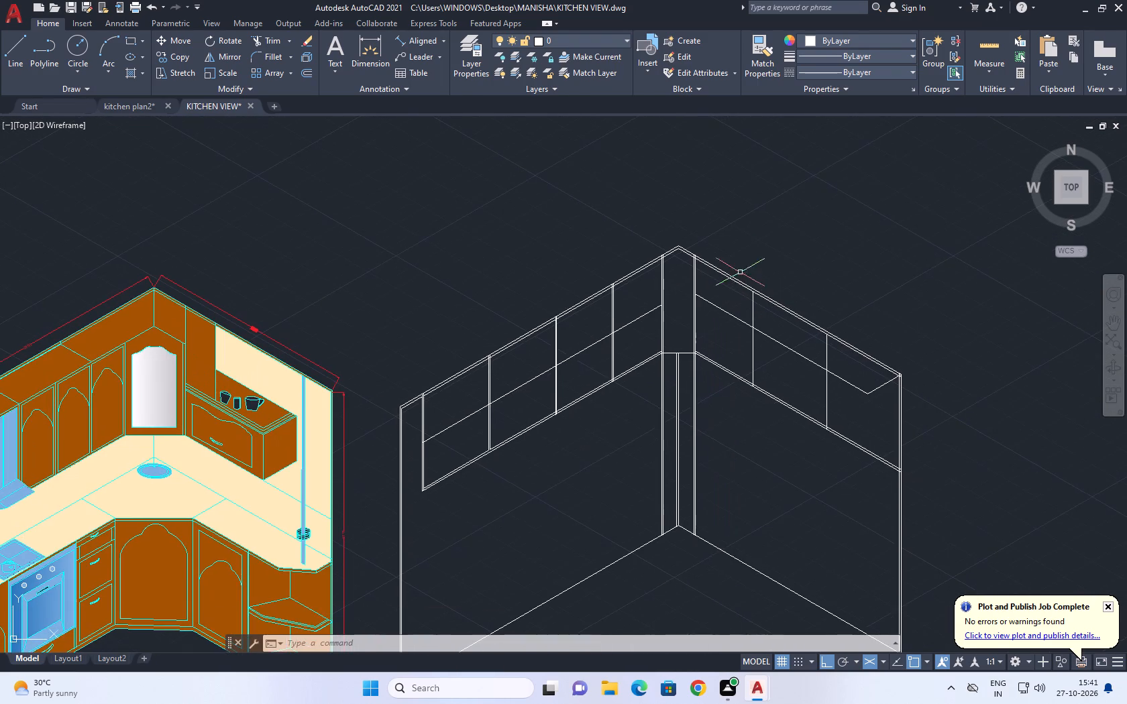
pyautogui.scroll(2, 675, 274)
pyautogui.moveTo(720, 220); pyautogui.dragTo(710, 237, button='middle')
pyautogui.scroll(1, 674, 243)
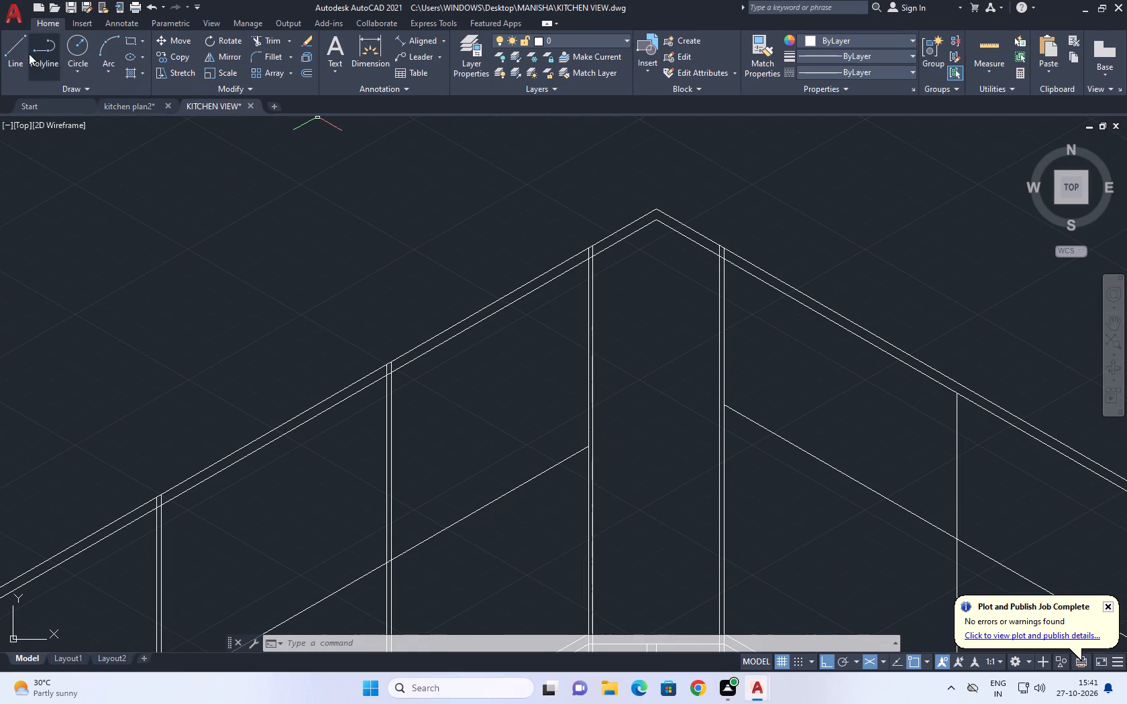
pyautogui.click(17, 44)
pyautogui.scroll(2, 710, 255)
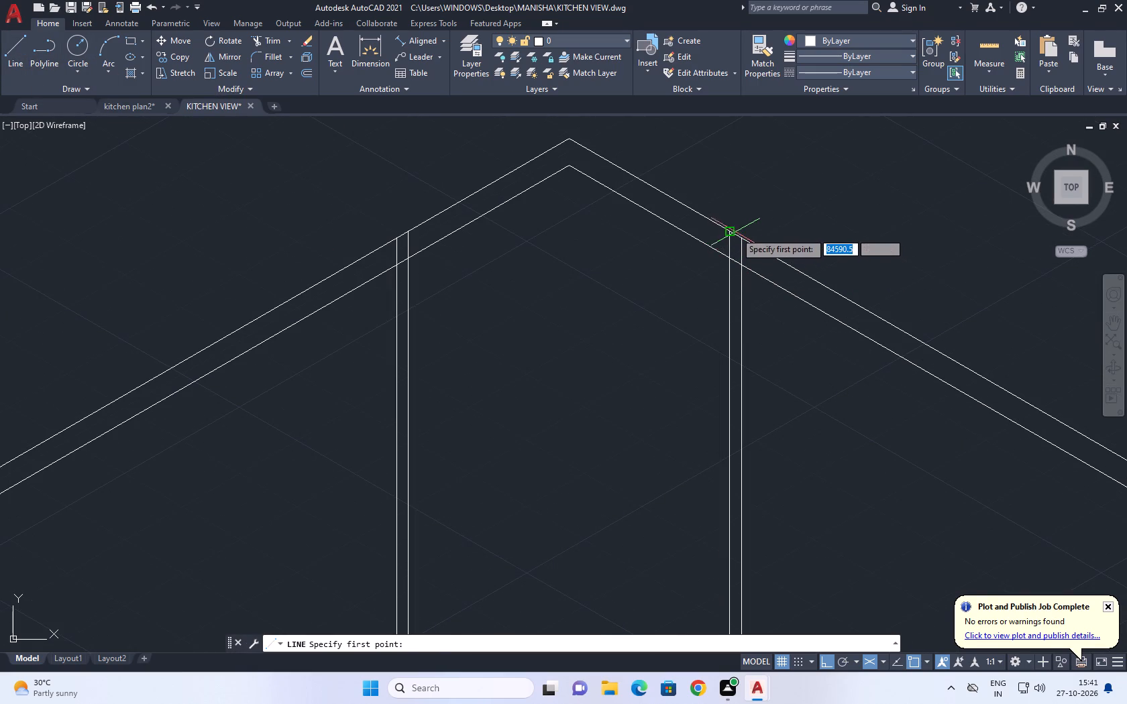
pyautogui.click(731, 231)
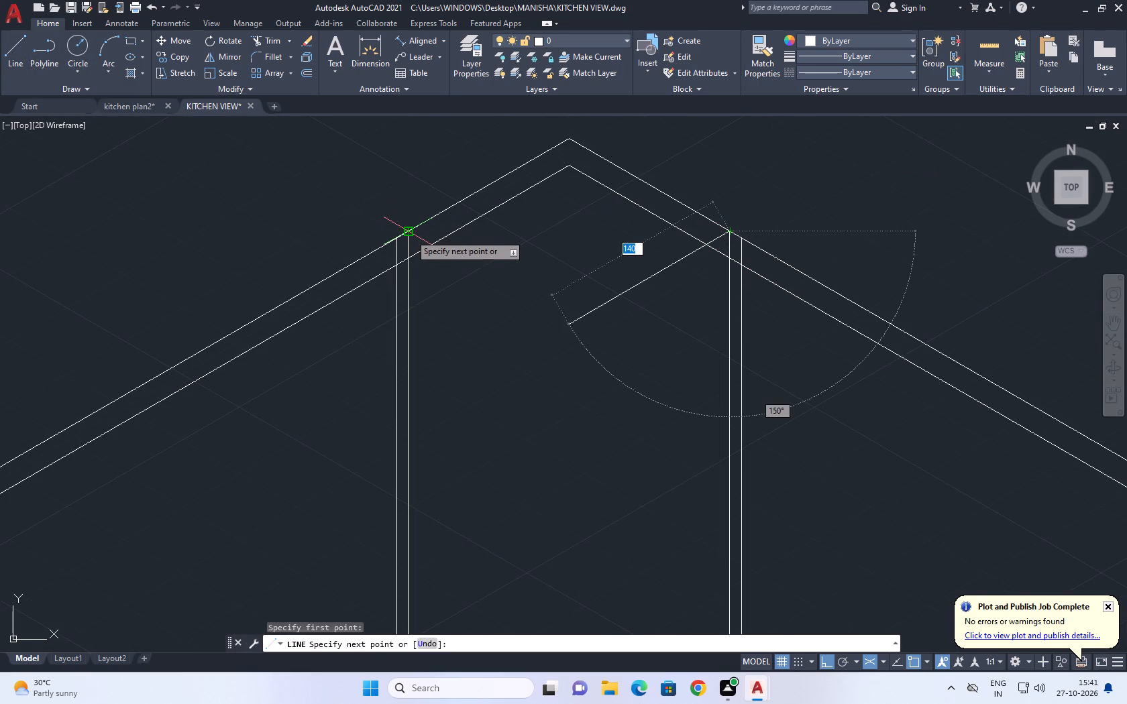
pyautogui.click(408, 234)
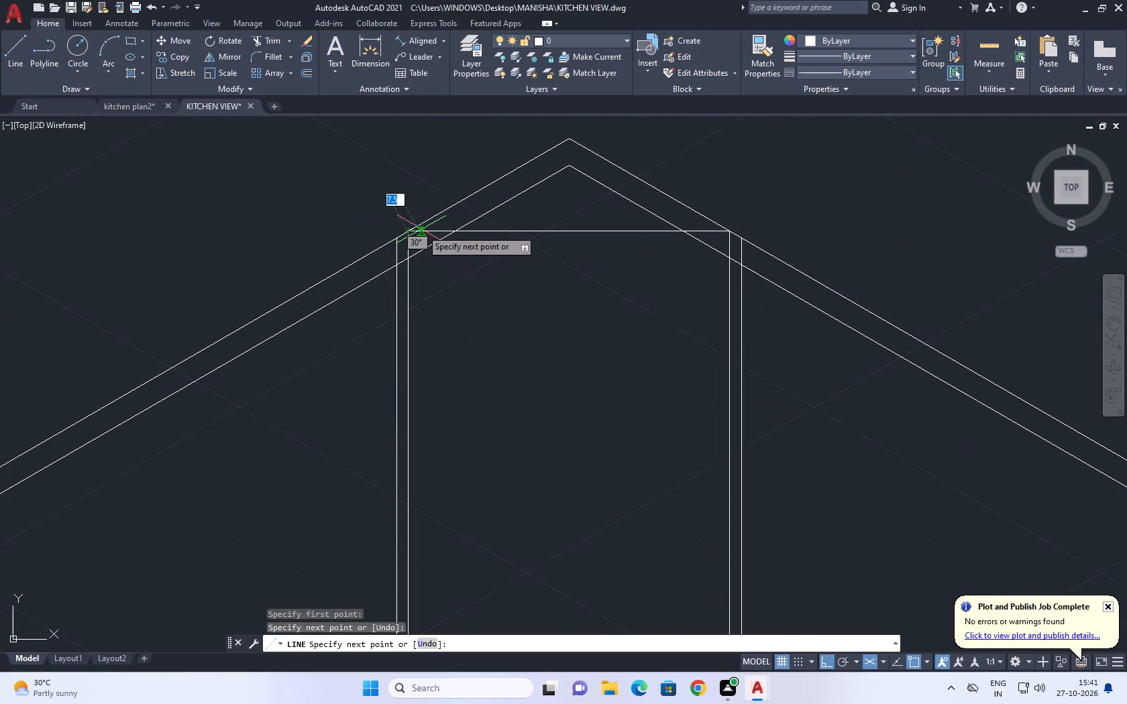
pyautogui.rightClick(427, 208)
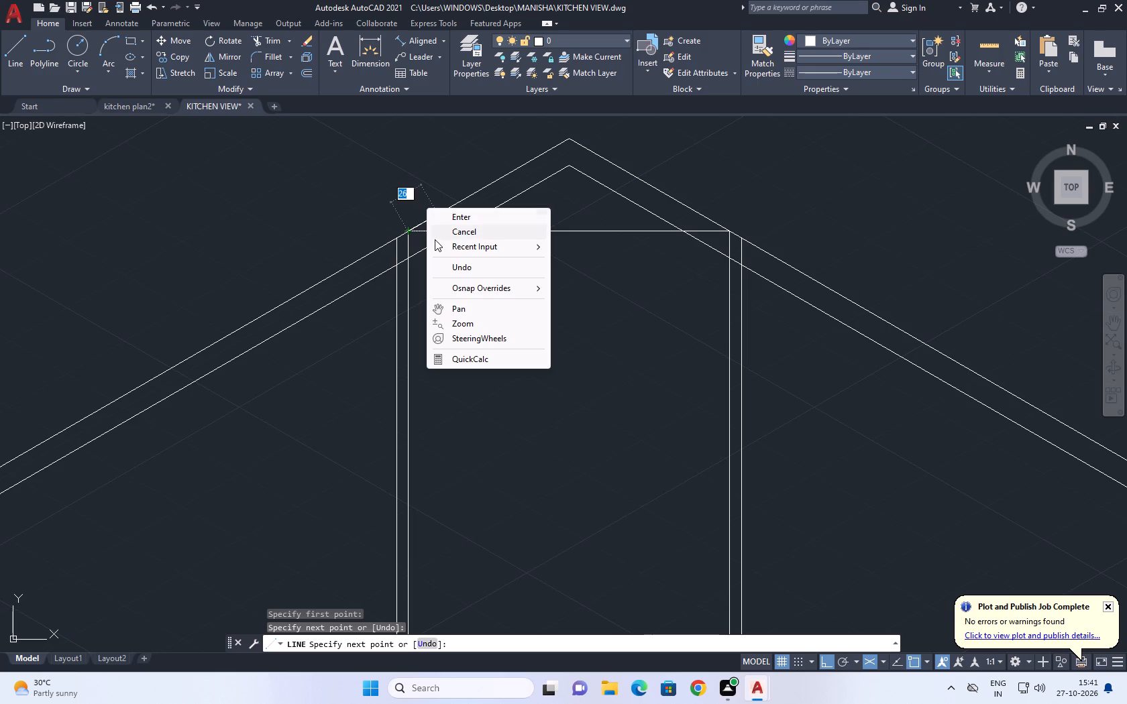
pyautogui.click(472, 230)
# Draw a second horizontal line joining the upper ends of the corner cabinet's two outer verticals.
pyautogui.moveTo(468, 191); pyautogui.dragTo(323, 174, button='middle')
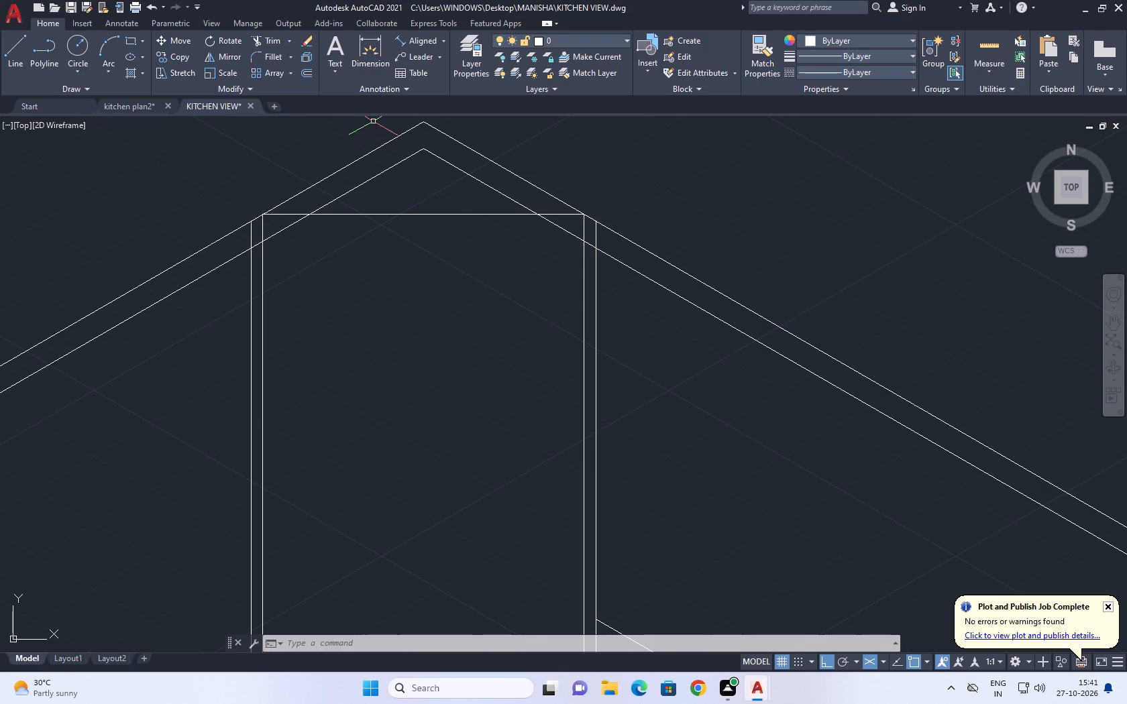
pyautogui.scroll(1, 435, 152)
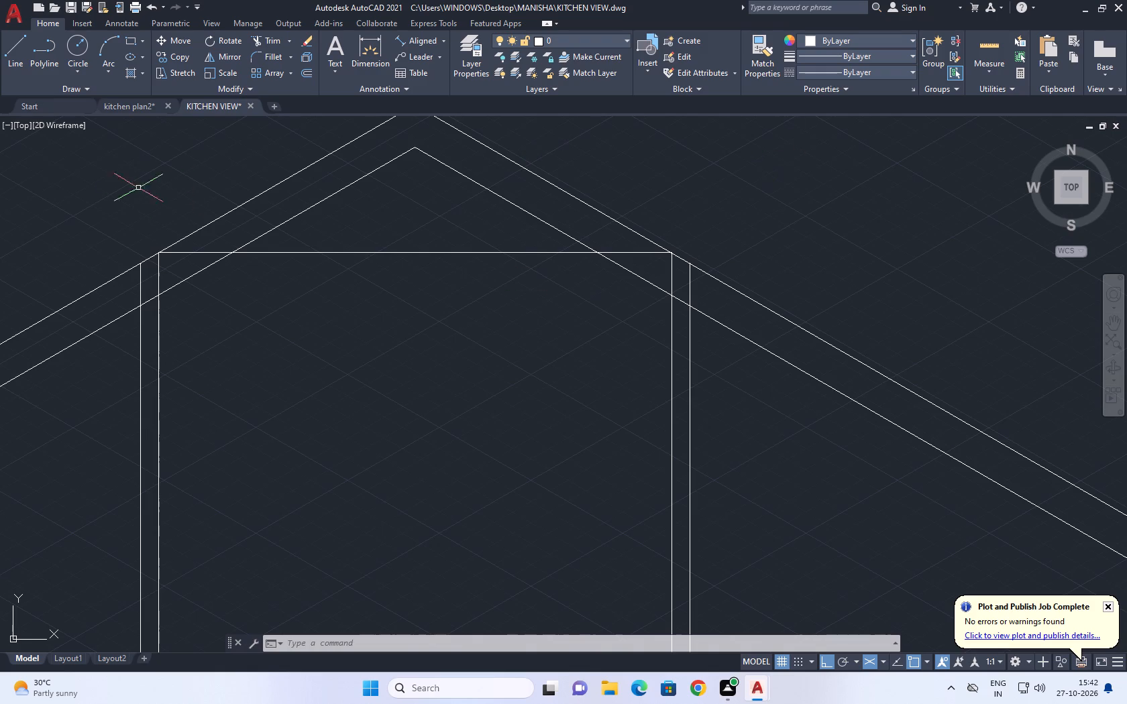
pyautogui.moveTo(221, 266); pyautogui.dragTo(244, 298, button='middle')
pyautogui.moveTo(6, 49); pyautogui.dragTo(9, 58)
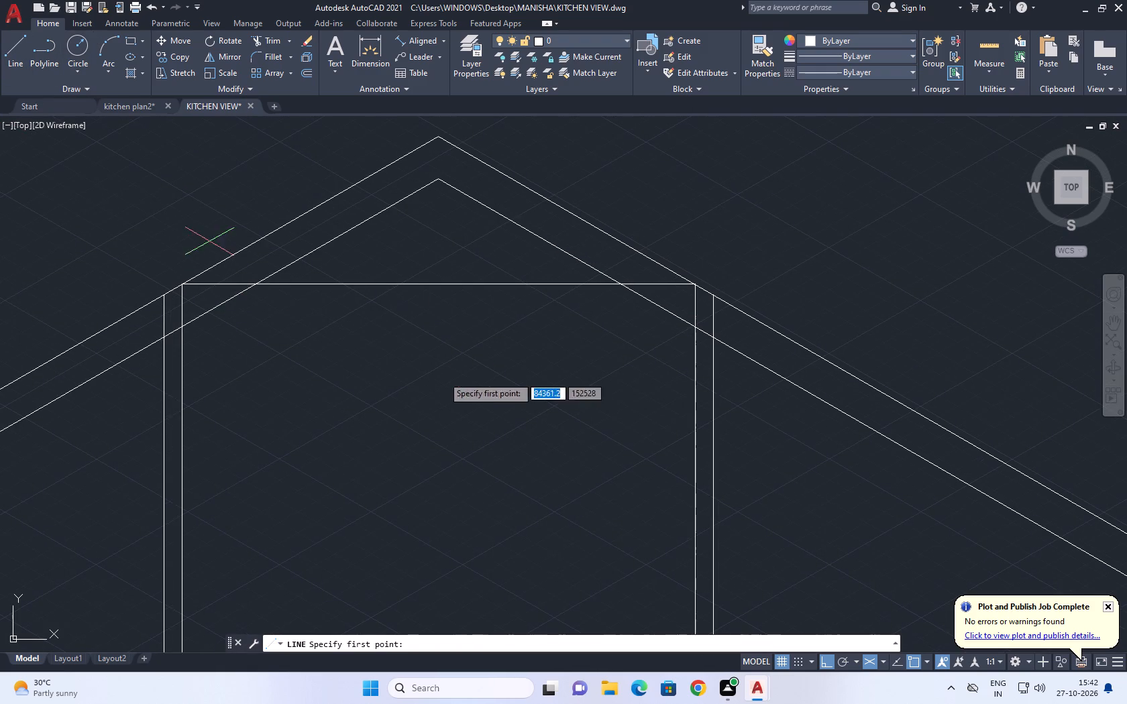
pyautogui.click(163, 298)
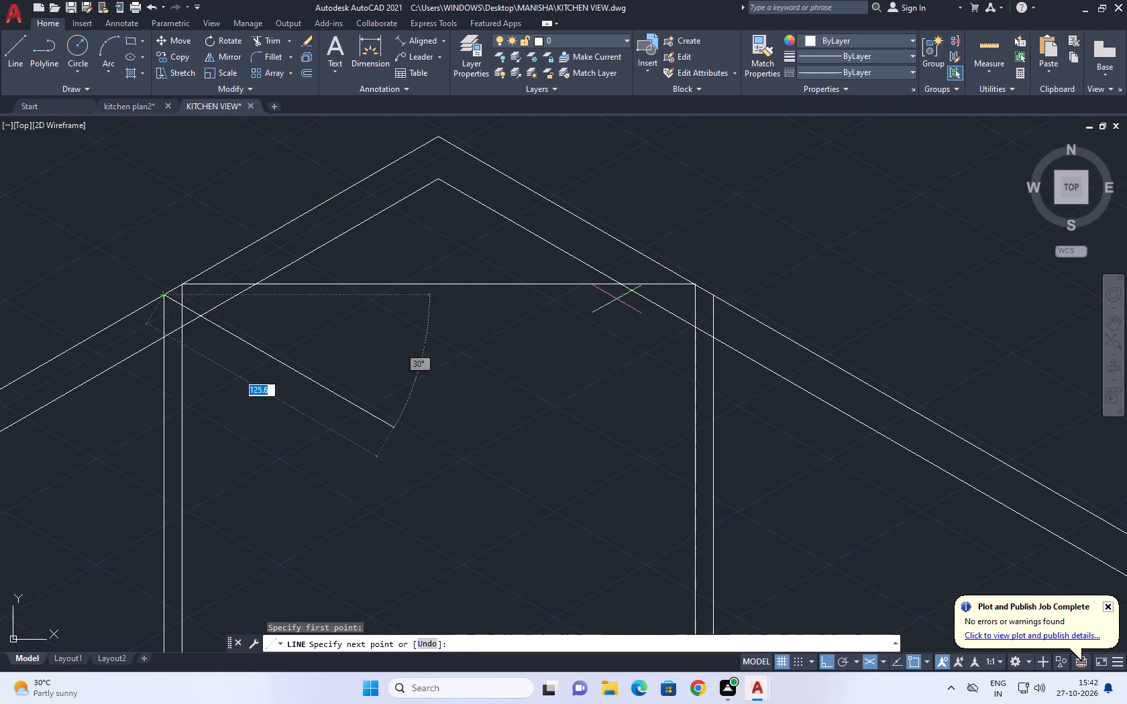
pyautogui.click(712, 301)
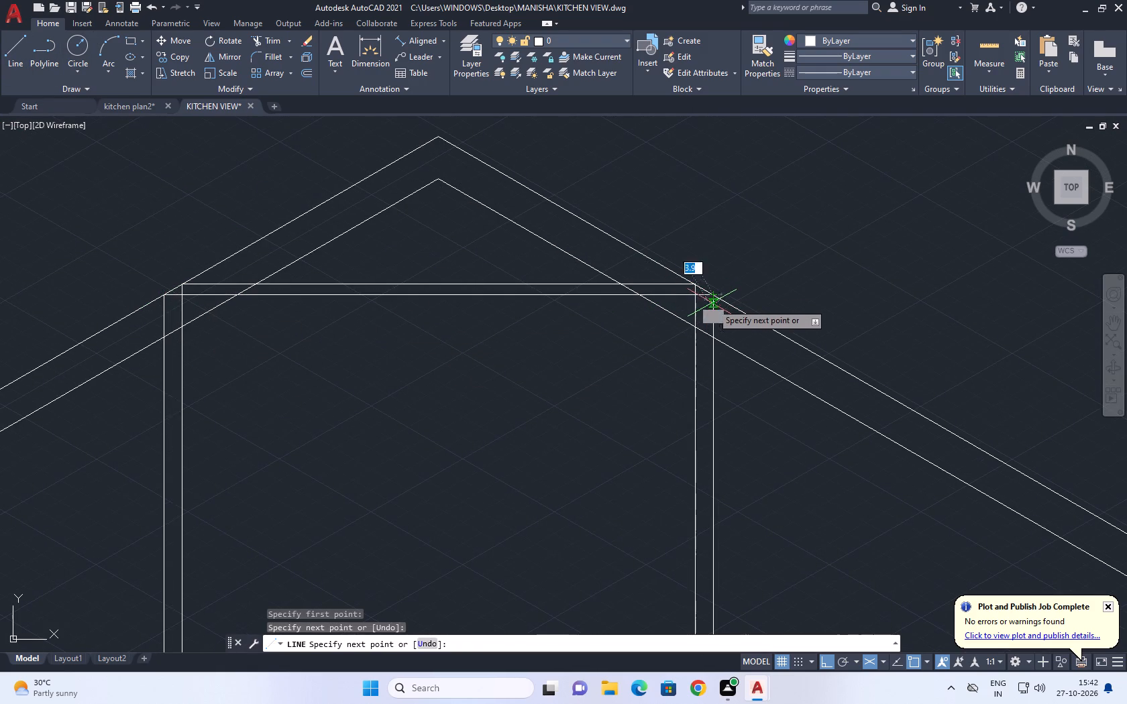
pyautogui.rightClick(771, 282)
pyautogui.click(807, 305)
# Trim both peaked wall lines above the corner cabinet's top horizontal line.
pyautogui.moveTo(570, 281); pyautogui.dragTo(573, 282, button='middle')
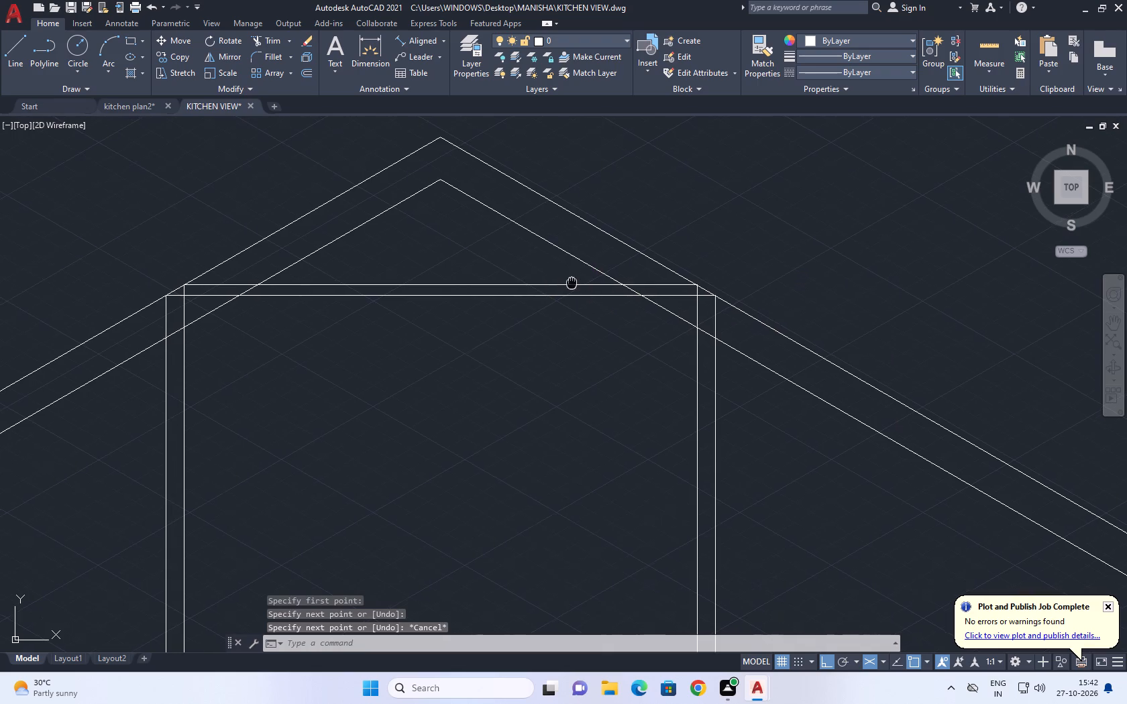
pyautogui.moveTo(573, 282); pyautogui.dragTo(754, 416, button='middle')
pyautogui.click(276, 40)
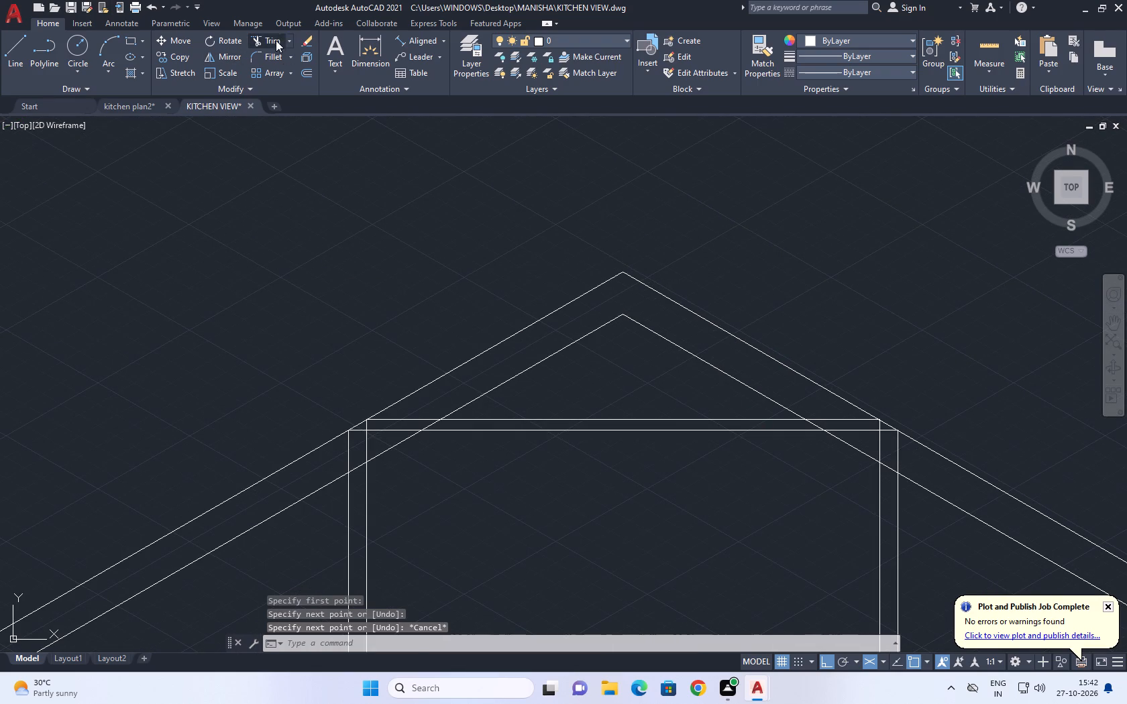
pyautogui.click(747, 287)
pyautogui.click(596, 327)
pyautogui.click(517, 275)
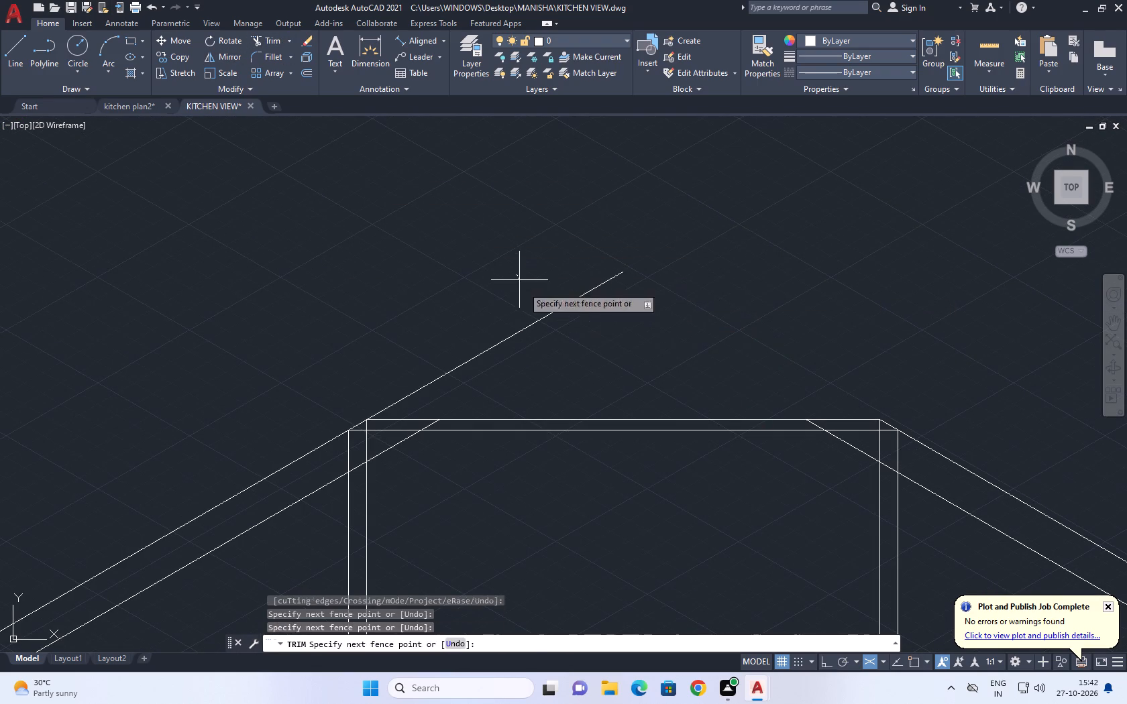
pyautogui.click(583, 338)
pyautogui.scroll(-3, 527, 396)
pyautogui.moveTo(640, 415); pyautogui.dragTo(678, 300, button='middle')
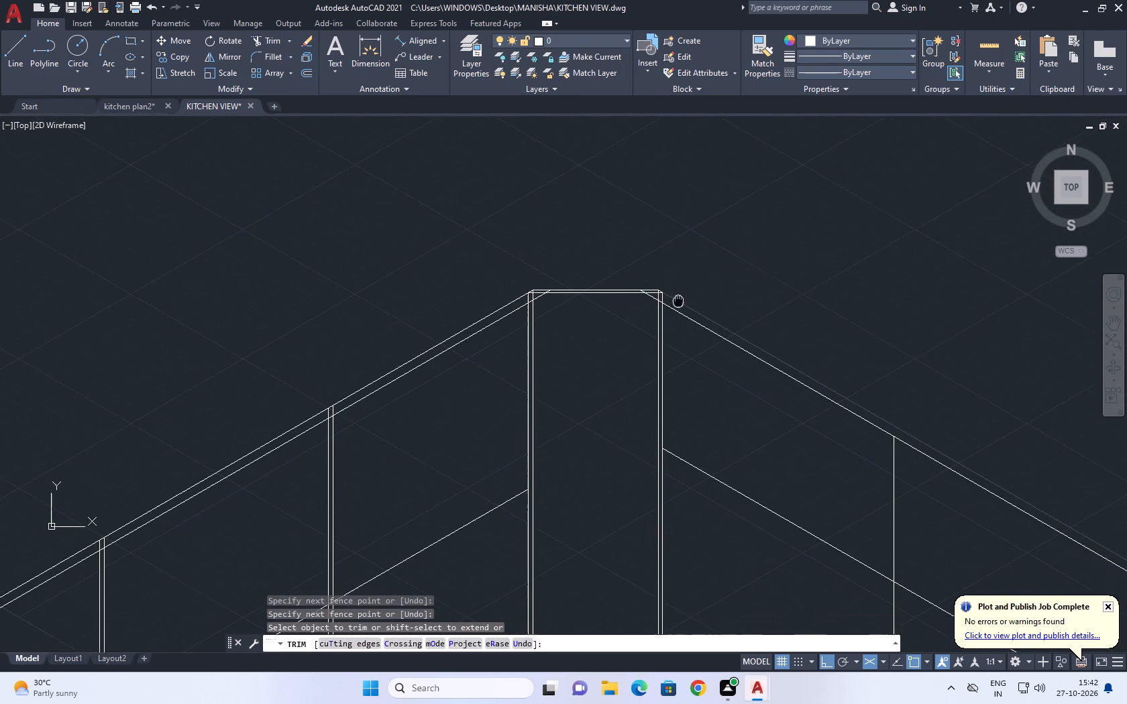
pyautogui.moveTo(678, 300); pyautogui.dragTo(678, 299, button='middle')
pyautogui.scroll(2, 524, 293)
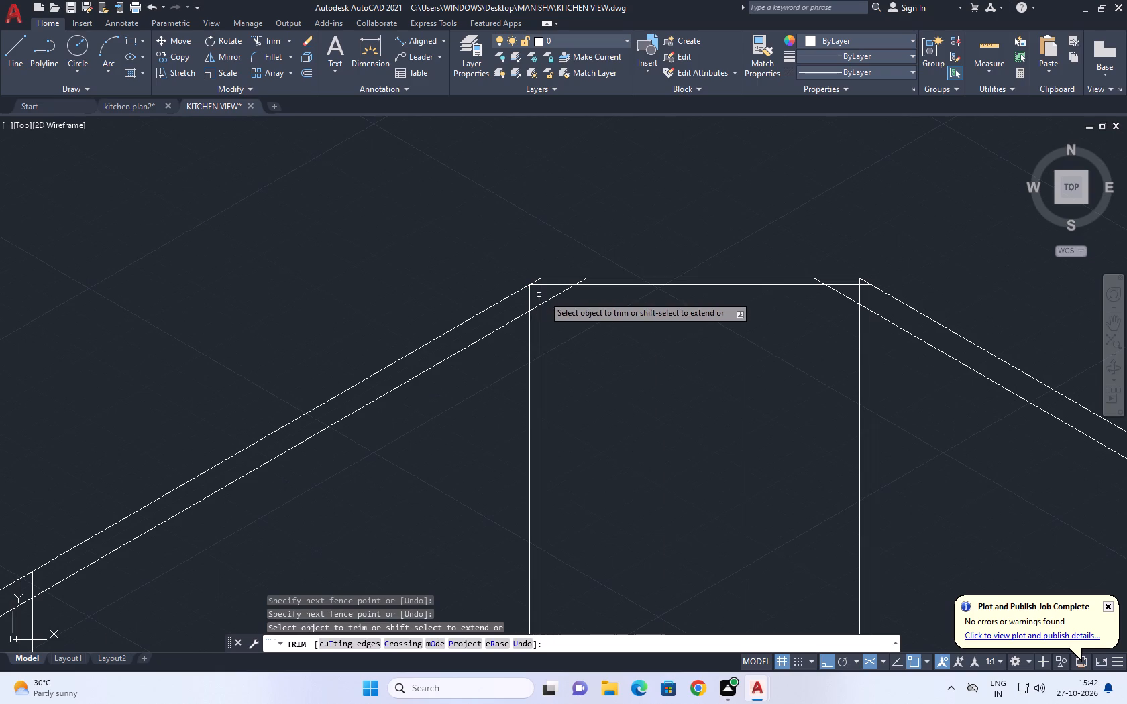
pyautogui.press('Escape')
# Draw a horizontal line between the corner cabinet's inner verticals where they cross the inner sloping wall lines.
pyautogui.write('L')
pyautogui.press('space')
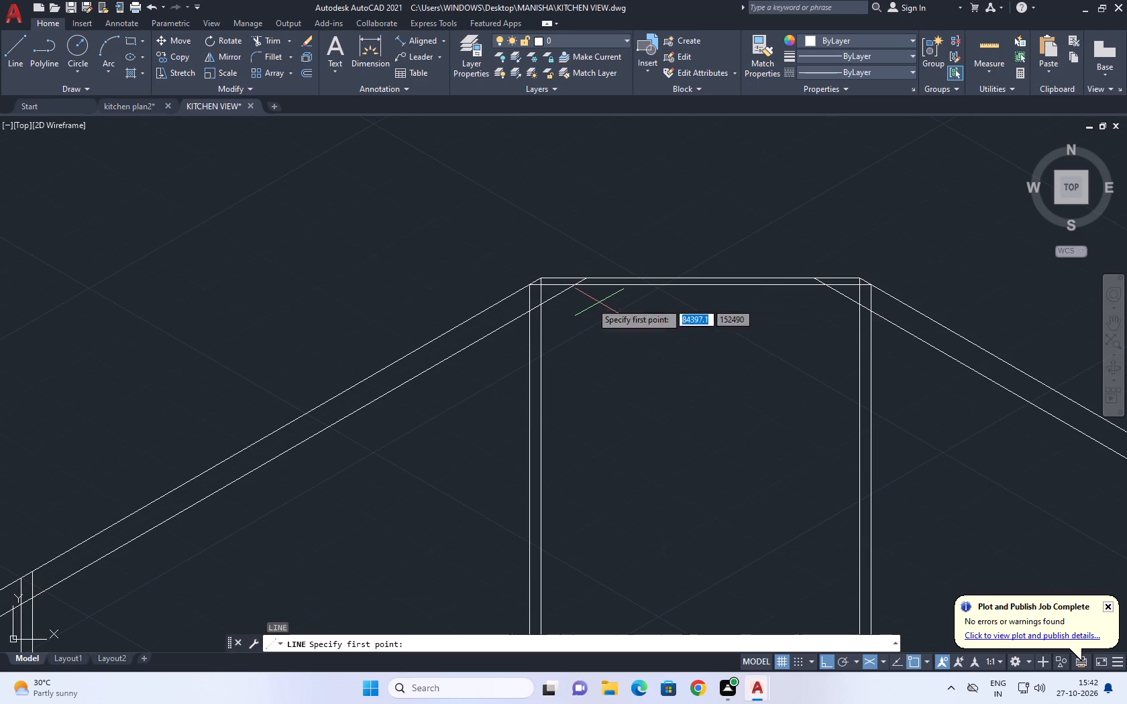
pyautogui.click(538, 306)
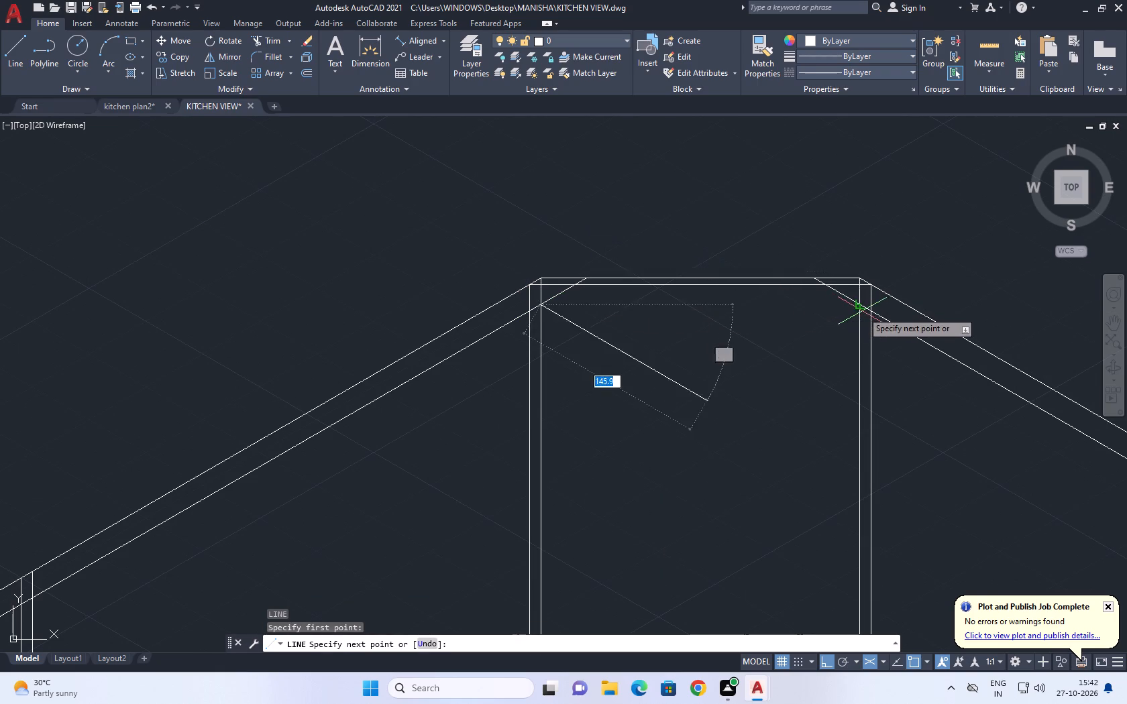
pyautogui.click(857, 302)
pyautogui.press('Escape')
# Trim the inner sloping line ends, the middle horizontal line and the east inner vertical's end between the corner cabinet's top lines.
pyautogui.moveTo(733, 300); pyautogui.dragTo(741, 320, button='middle')
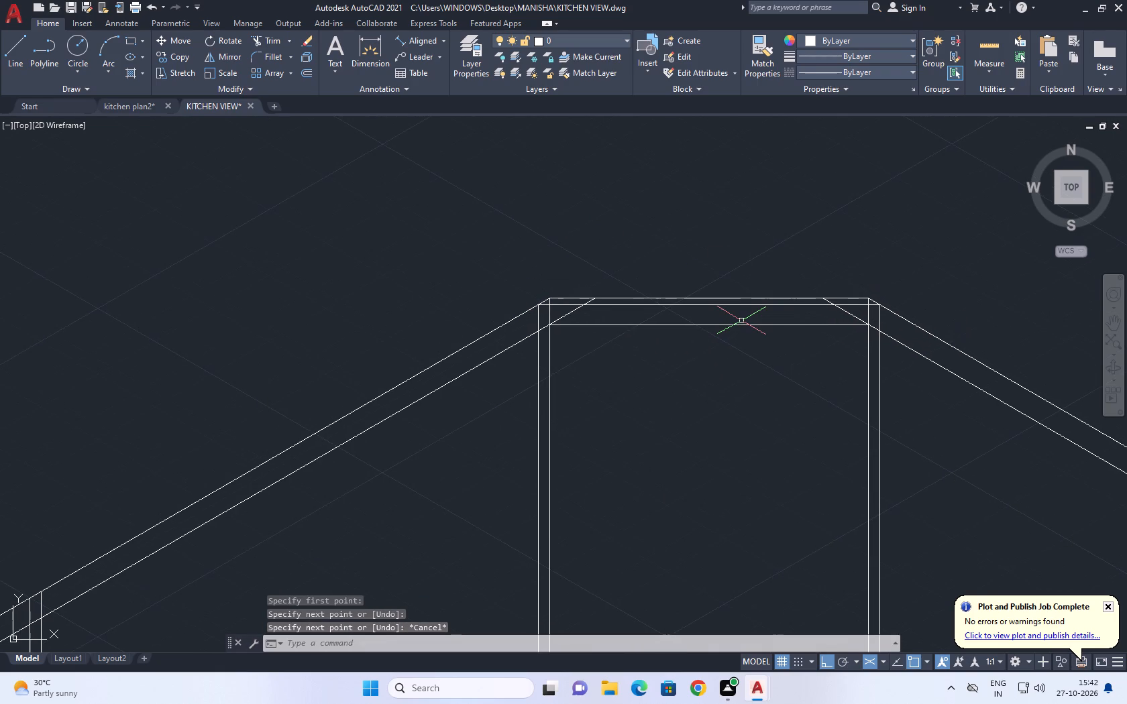
pyautogui.write('TR')
pyautogui.press('space')
pyautogui.scroll(3, 566, 323)
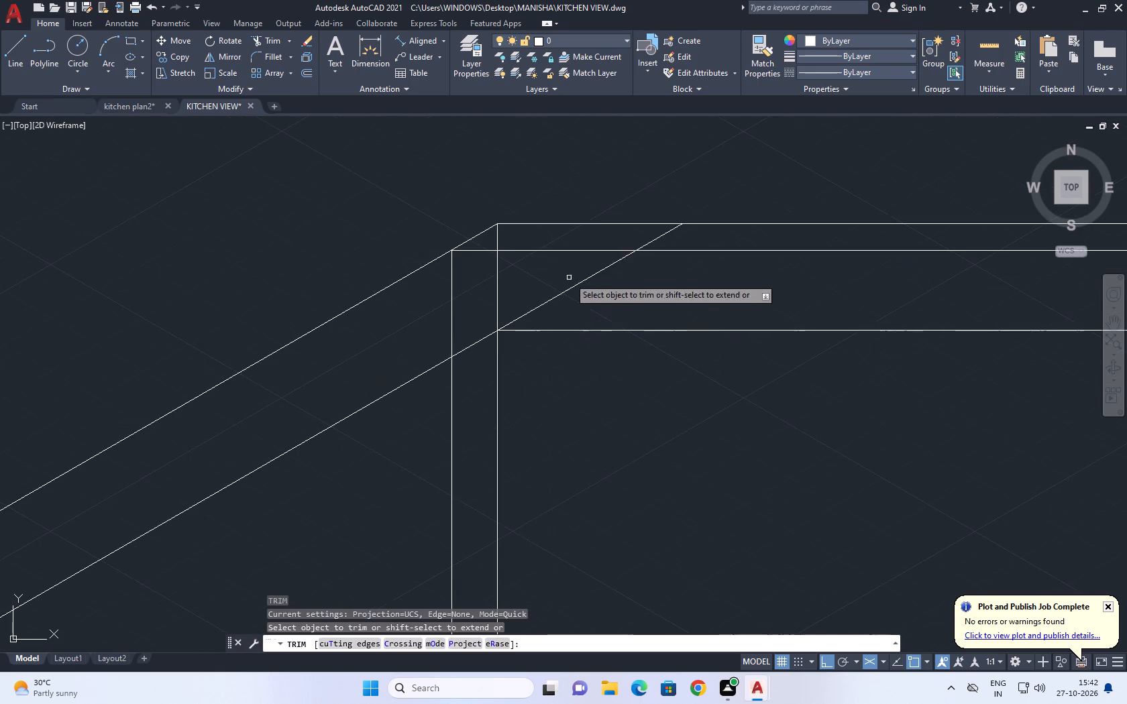
pyautogui.click(574, 232)
pyautogui.click(596, 292)
pyautogui.click(686, 245)
pyautogui.click(649, 252)
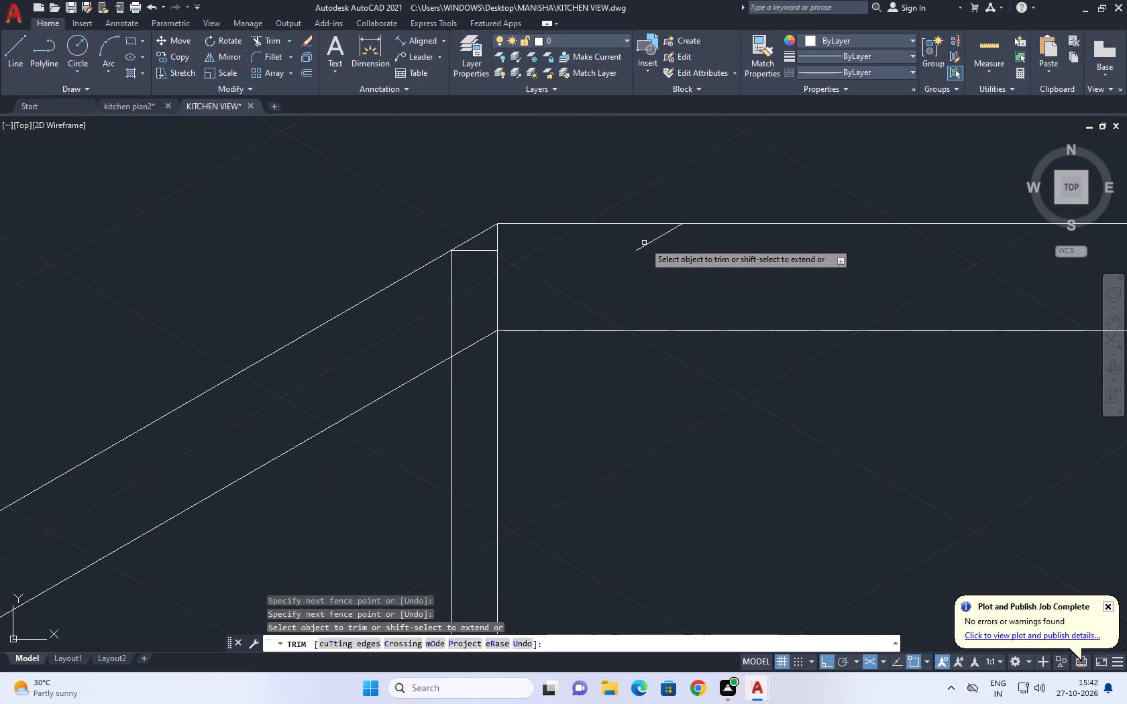
pyautogui.click(644, 241)
pyautogui.click(663, 255)
pyautogui.scroll(-4, 531, 272)
pyautogui.scroll(4, 716, 272)
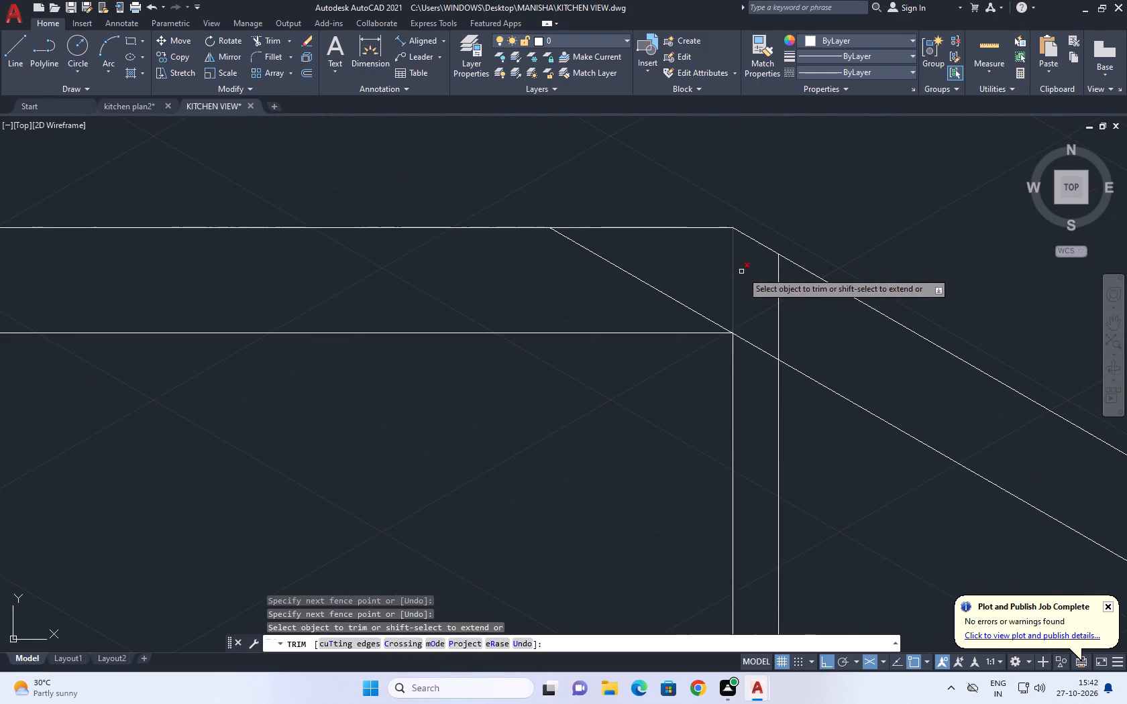
pyautogui.click(755, 270)
pyautogui.click(642, 300)
pyautogui.scroll(-4, 734, 276)
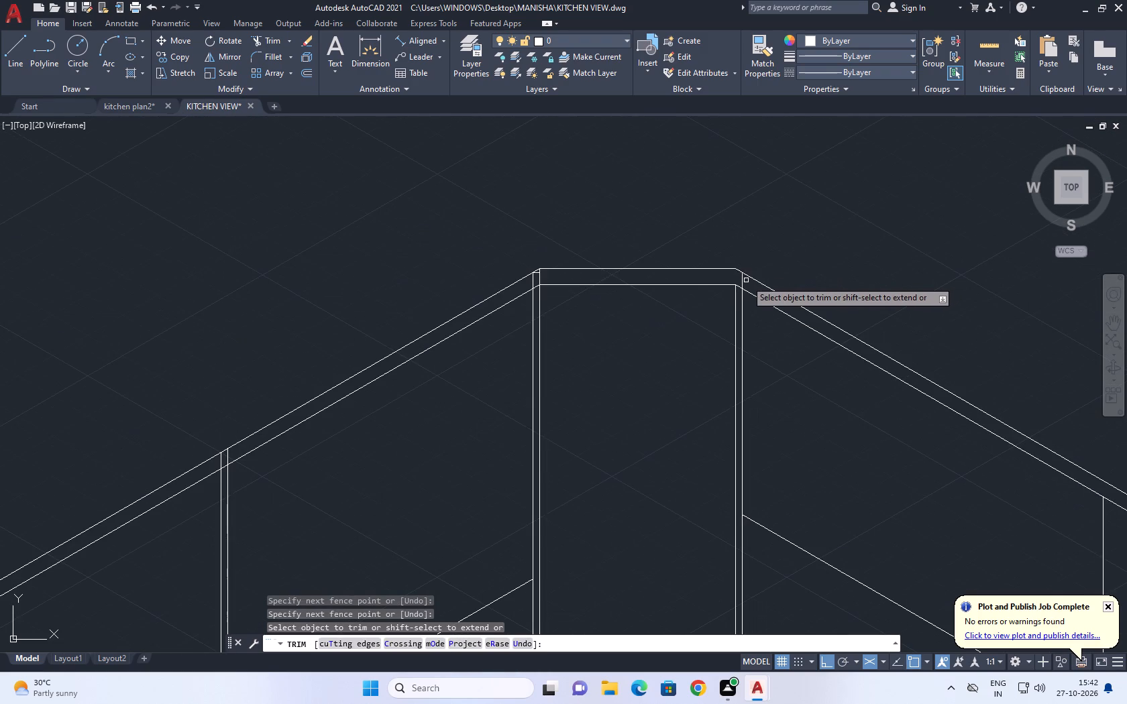
# Trim the remaining vertical ends and short horizontal stub between the double top lines at both corners of the corner cabinet.
pyautogui.scroll(2, 519, 282)
pyautogui.click(587, 272)
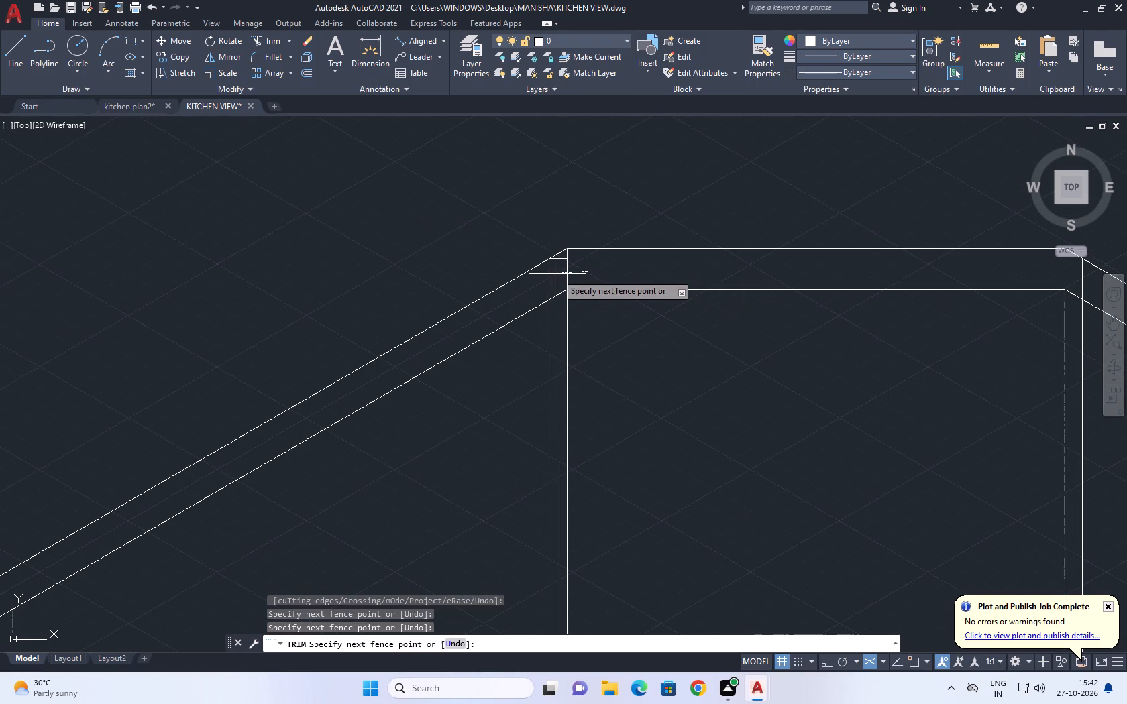
pyautogui.click(557, 274)
pyautogui.click(562, 260)
pyautogui.click(567, 255)
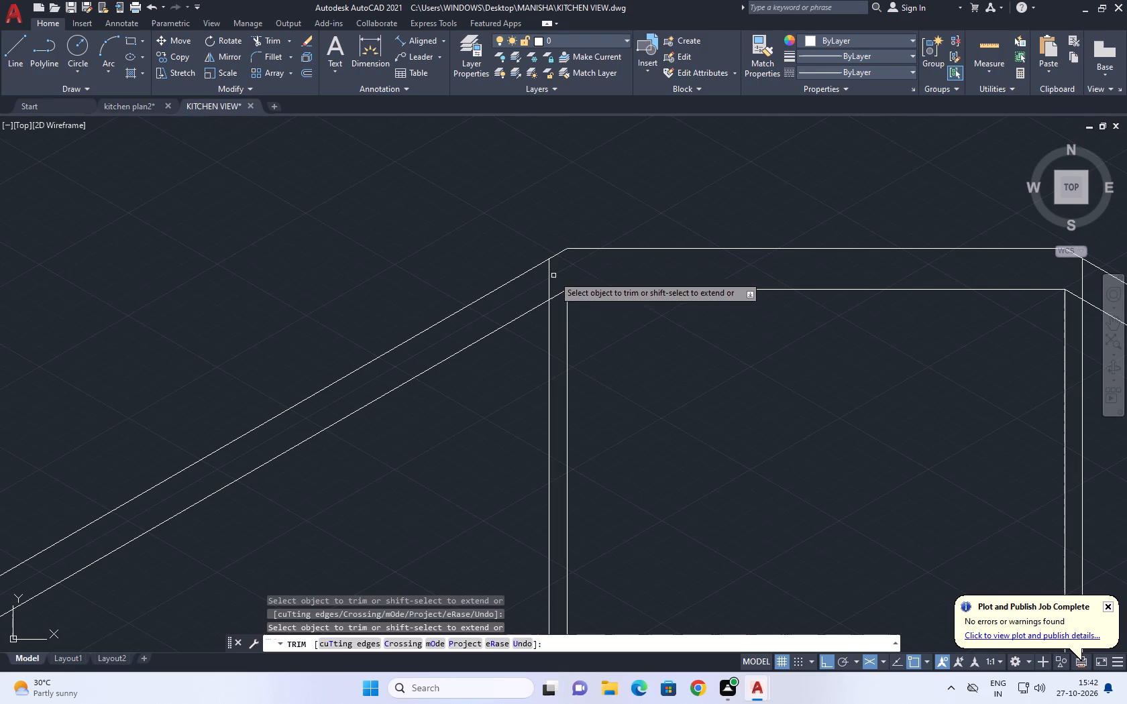
pyautogui.click(553, 276)
pyautogui.click(540, 292)
pyautogui.scroll(-3, 573, 290)
pyautogui.scroll(3, 704, 294)
pyautogui.click(667, 265)
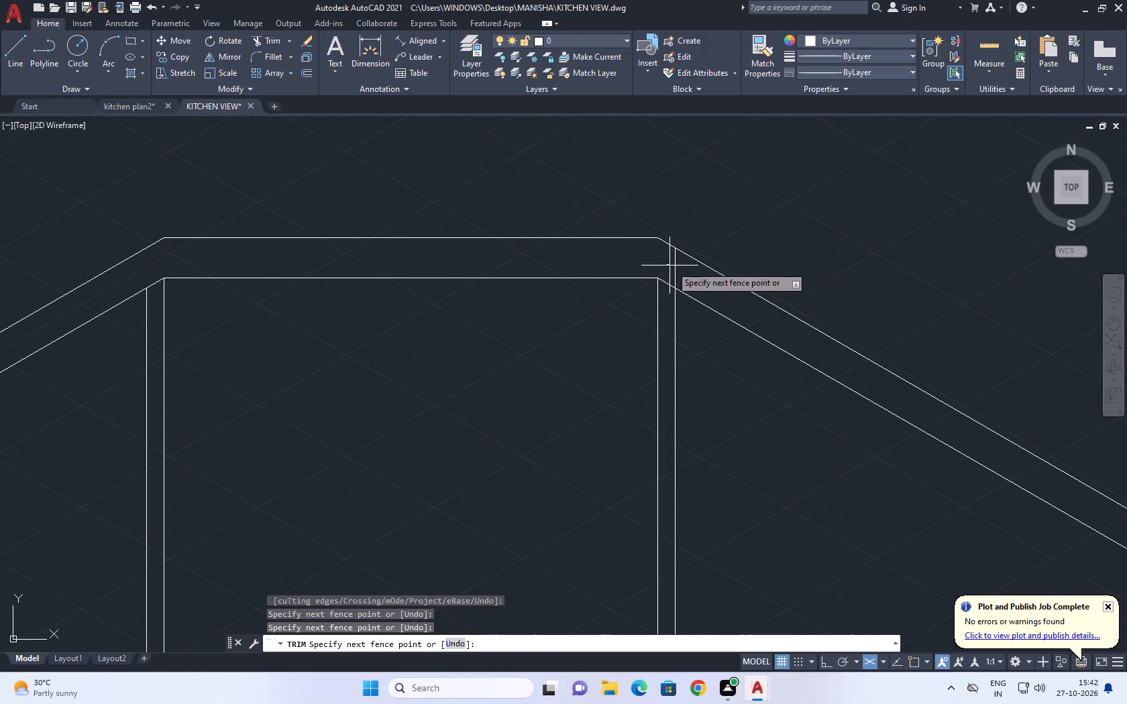
pyautogui.click(676, 274)
pyautogui.scroll(-5, 692, 276)
pyautogui.press('Escape')
# Examine the trimmed corner cabinet and both walls' upper cabinets alongside the coloured kitchen view.
pyautogui.moveTo(792, 337); pyautogui.dragTo(718, 180, button='middle')
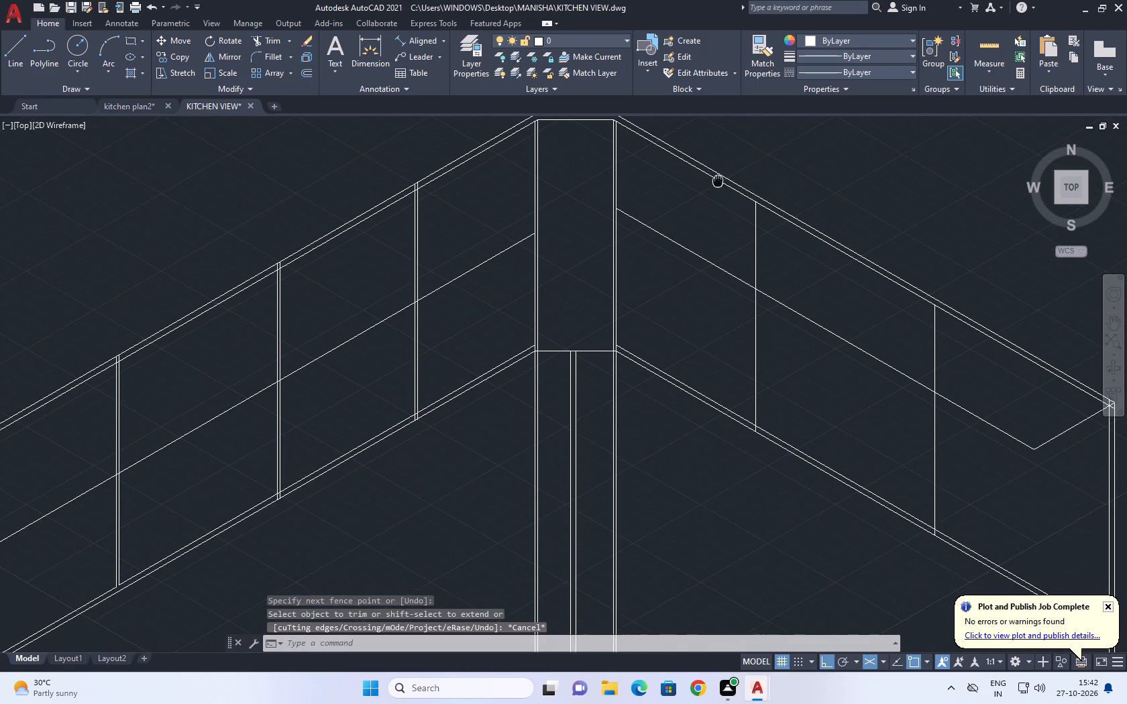
pyautogui.moveTo(718, 180); pyautogui.dragTo(733, 290, button='middle')
pyautogui.scroll(-2, 723, 235)
pyautogui.middleClick(733, 292)
pyautogui.moveTo(658, 329); pyautogui.dragTo(662, 331, button='middle')
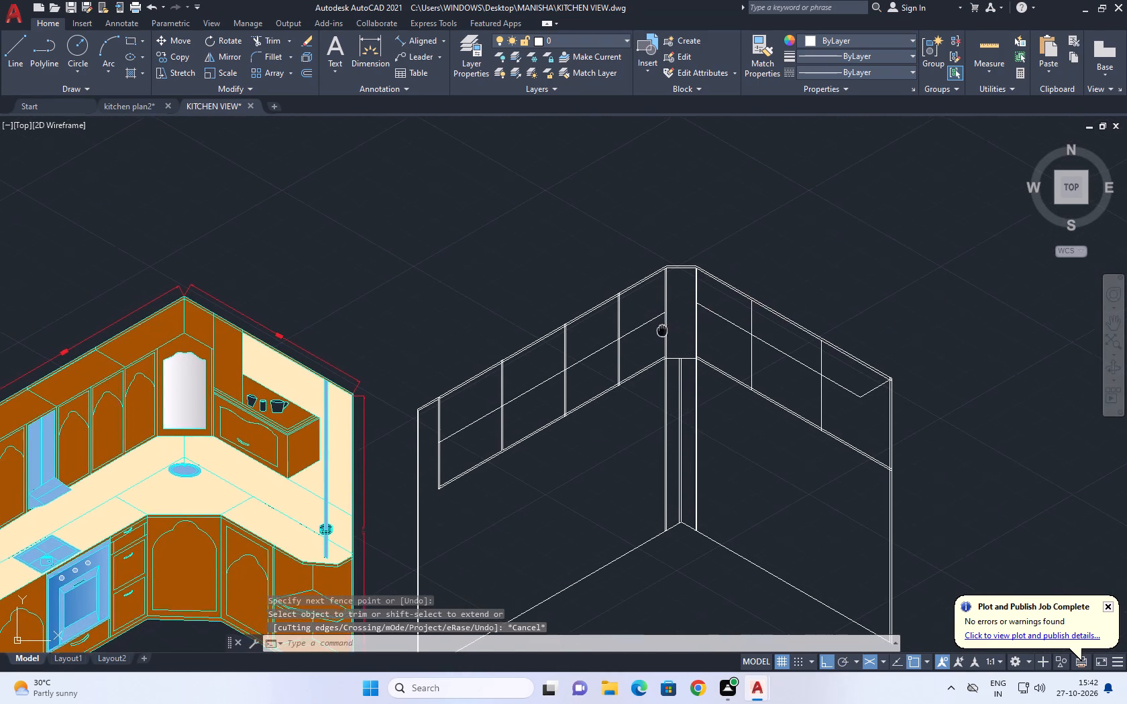
pyautogui.moveTo(662, 331); pyautogui.dragTo(674, 349, button='middle')
pyautogui.scroll(-1, 674, 349)
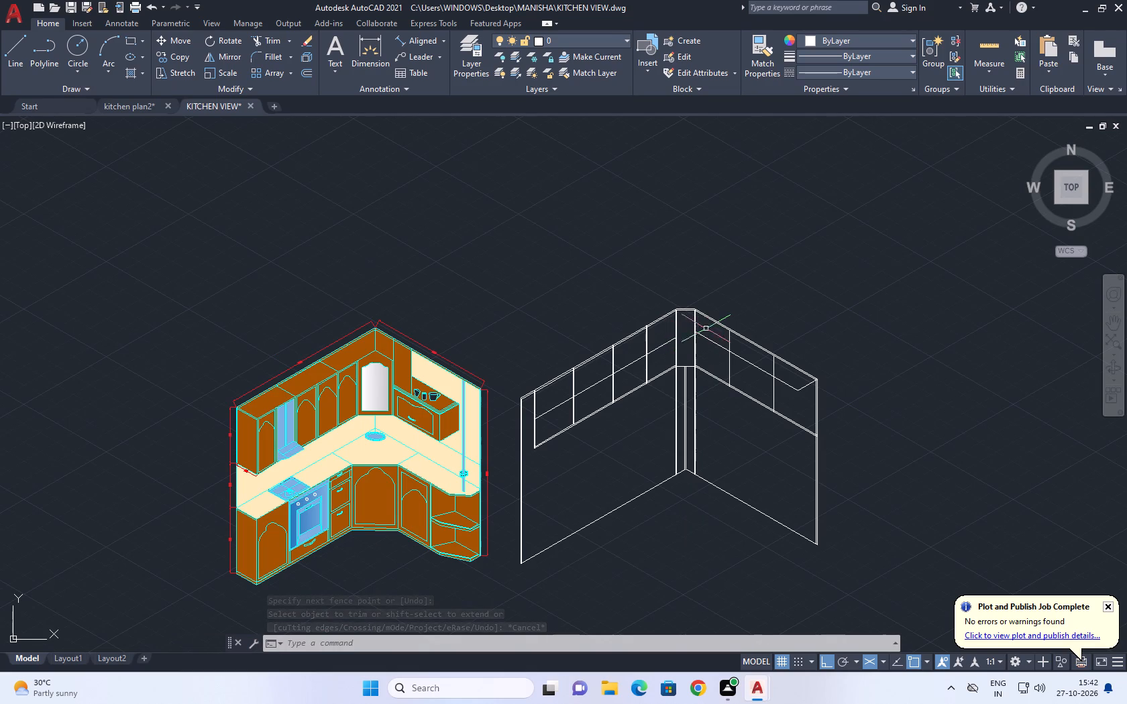
pyautogui.scroll(2, 646, 393)
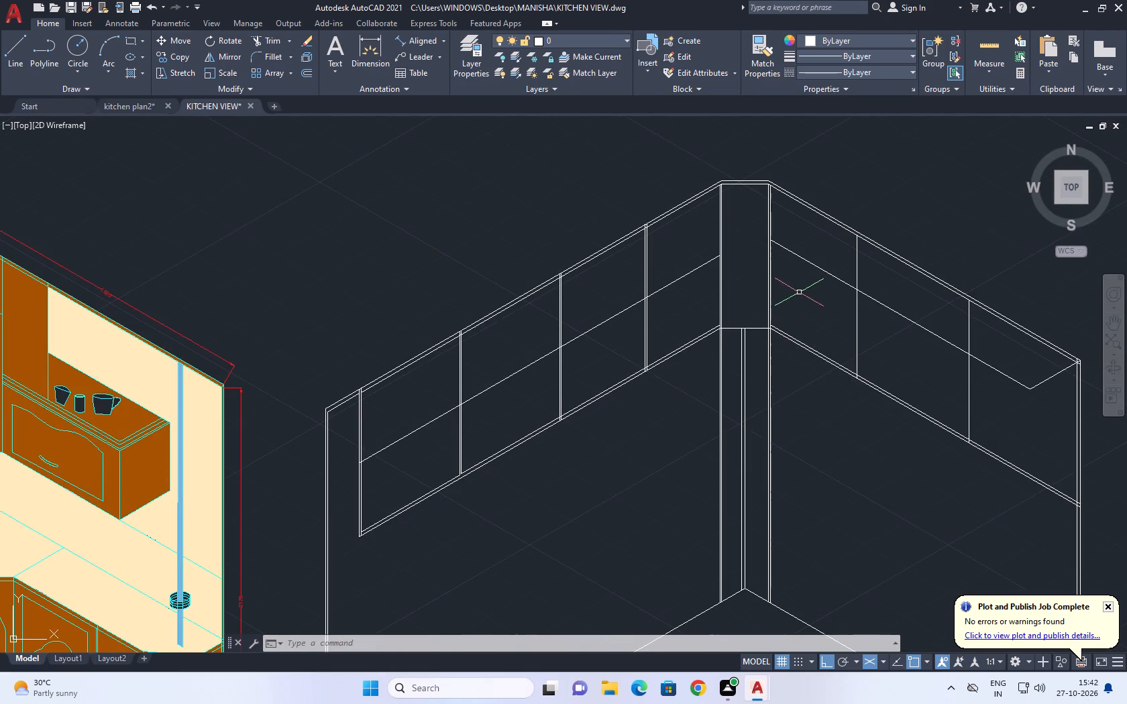
pyautogui.moveTo(784, 282); pyautogui.dragTo(715, 262, button='middle')
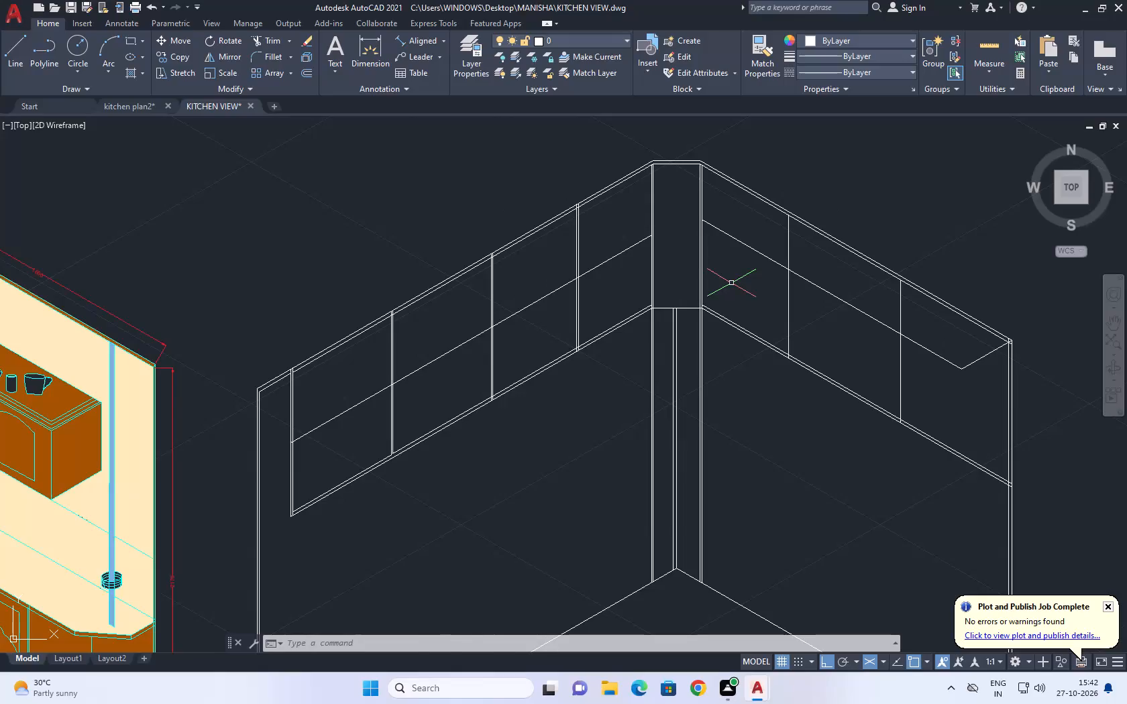
pyautogui.moveTo(793, 288); pyautogui.dragTo(711, 269, button='middle')
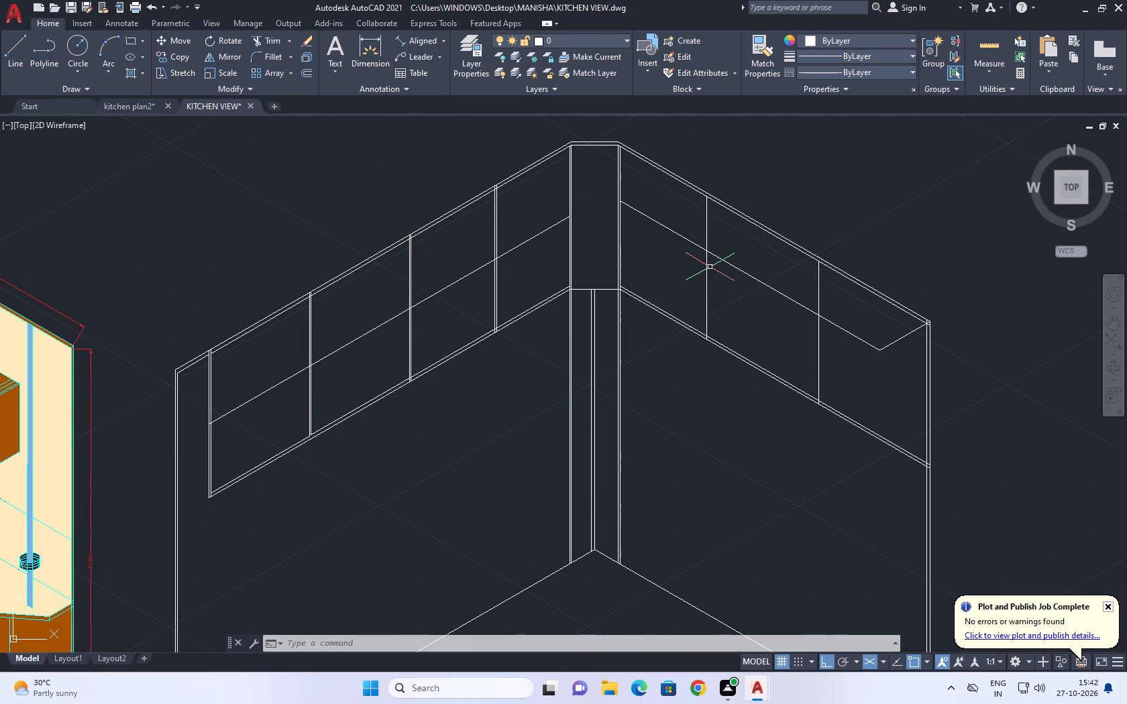
# Trim the crossing line ends between the double lines at the east wall's outer top corner.
pyautogui.scroll(-1, 733, 345)
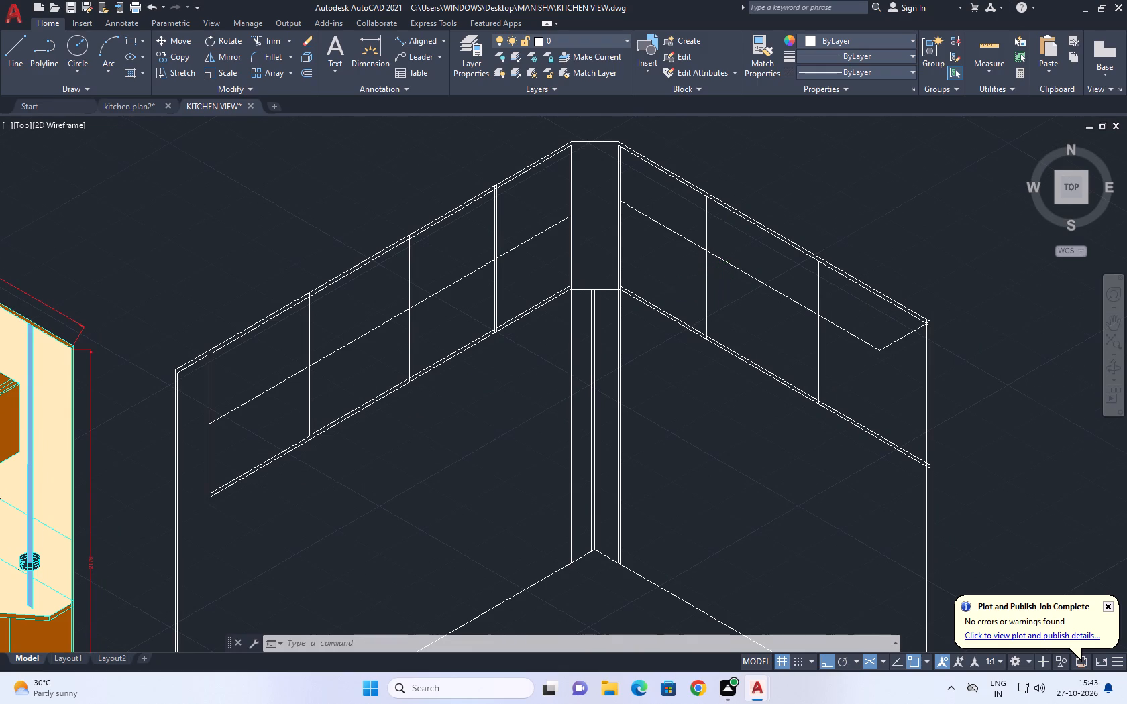
pyautogui.scroll(4, 853, 341)
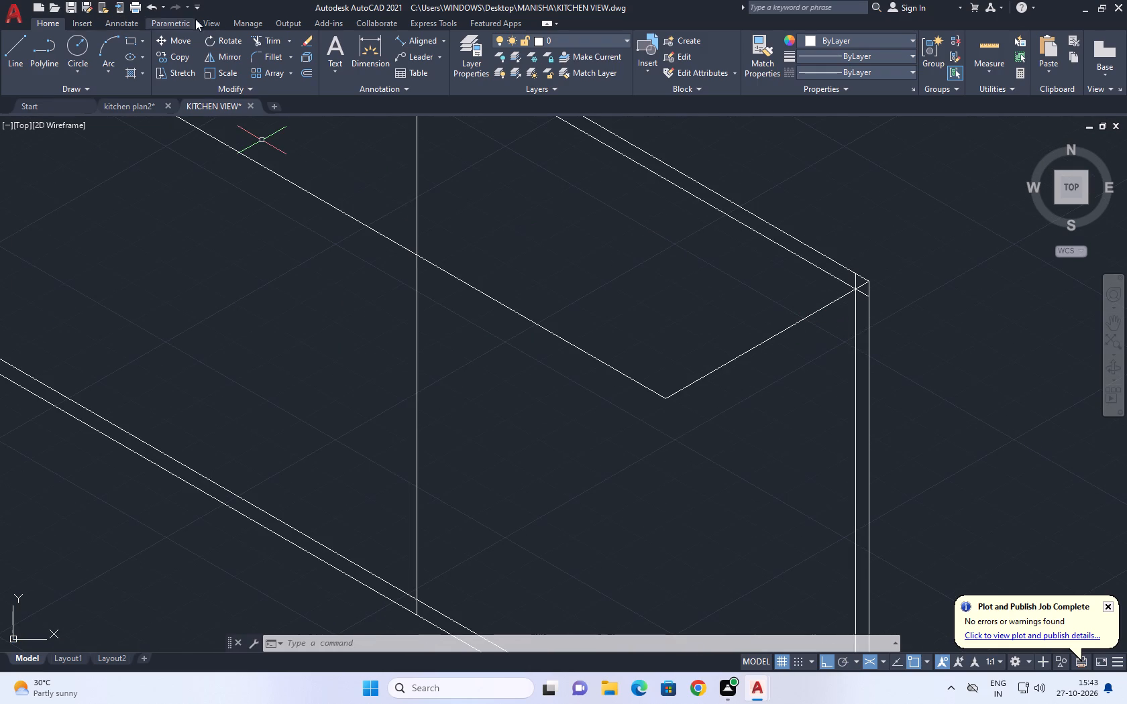
pyautogui.click(270, 40)
pyautogui.scroll(4, 855, 280)
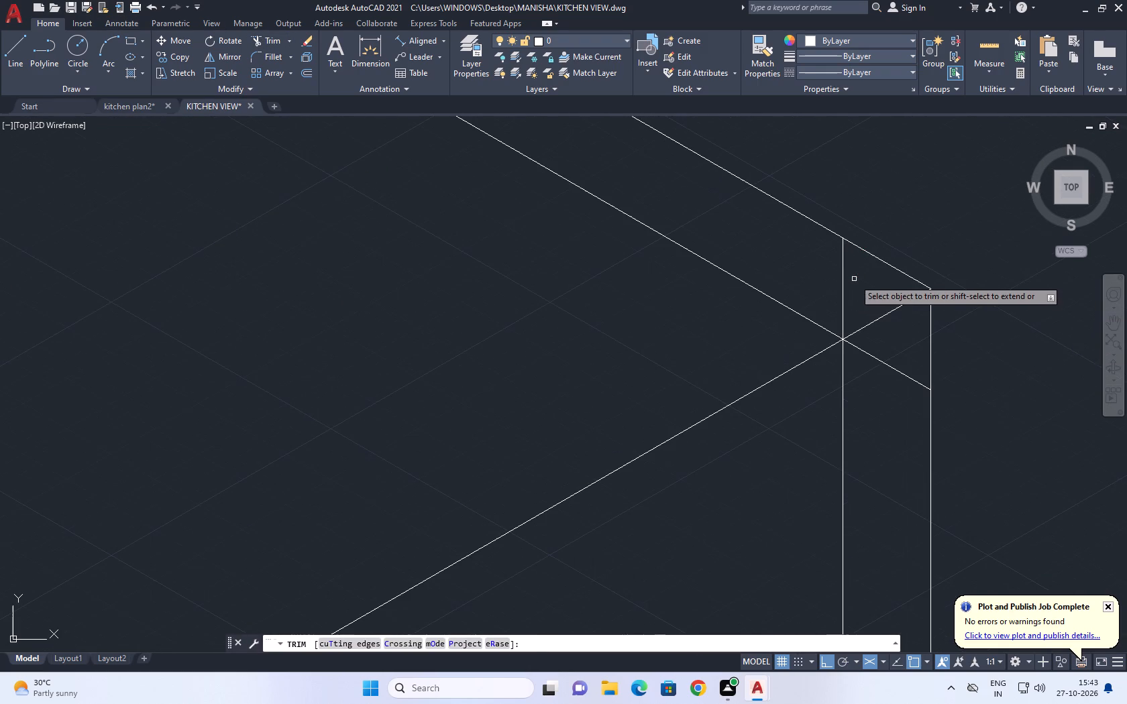
pyautogui.click(841, 263)
pyautogui.click(867, 325)
pyautogui.click(873, 345)
pyautogui.click(873, 376)
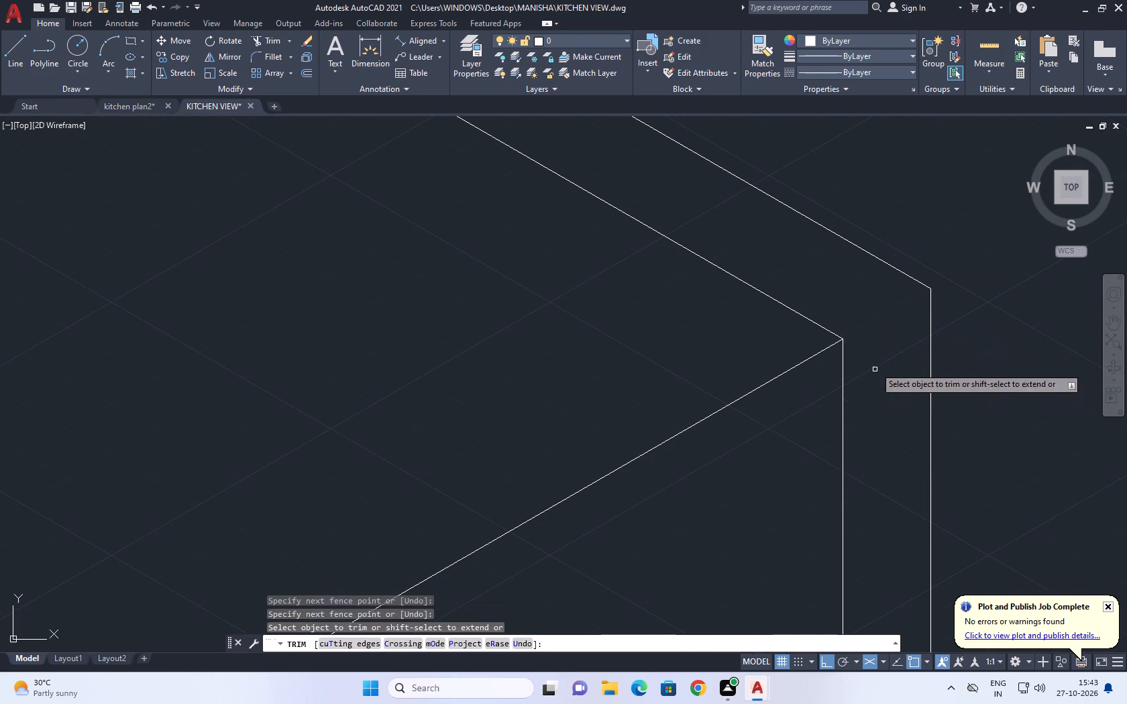
pyautogui.rightClick(877, 351)
pyautogui.click(900, 369)
pyautogui.scroll(-7, 838, 357)
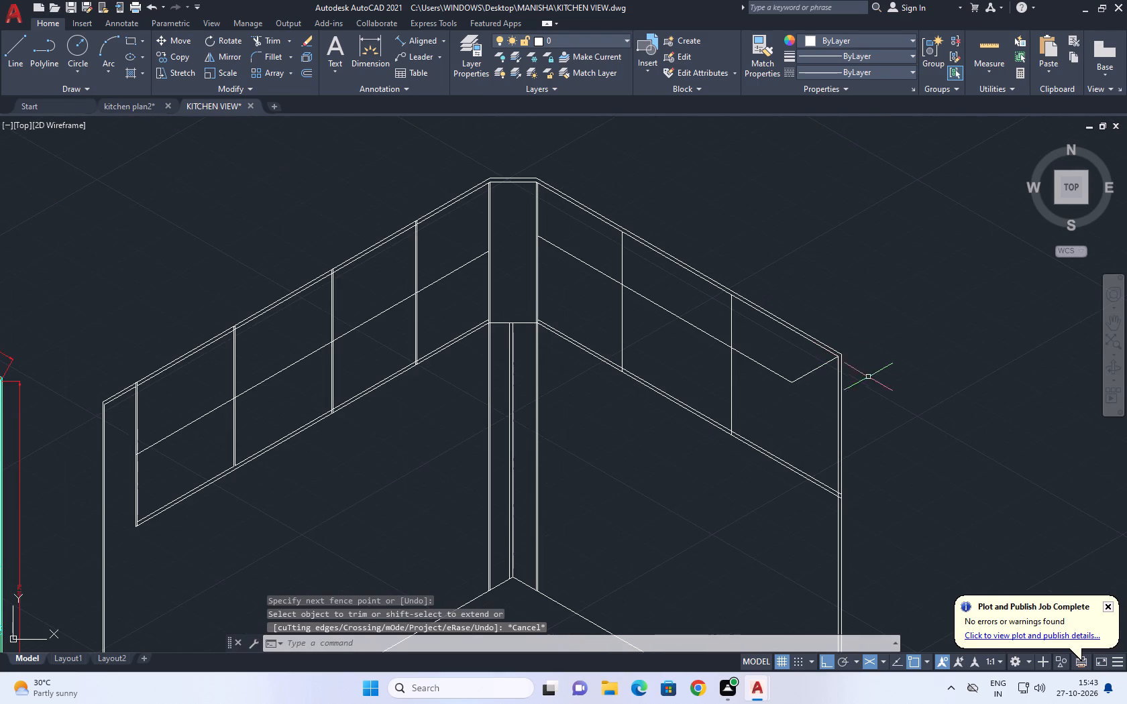
# Draw a short line joining the inner and outer corners of the double frame at the east wall's outer top end.
pyautogui.click(11, 56)
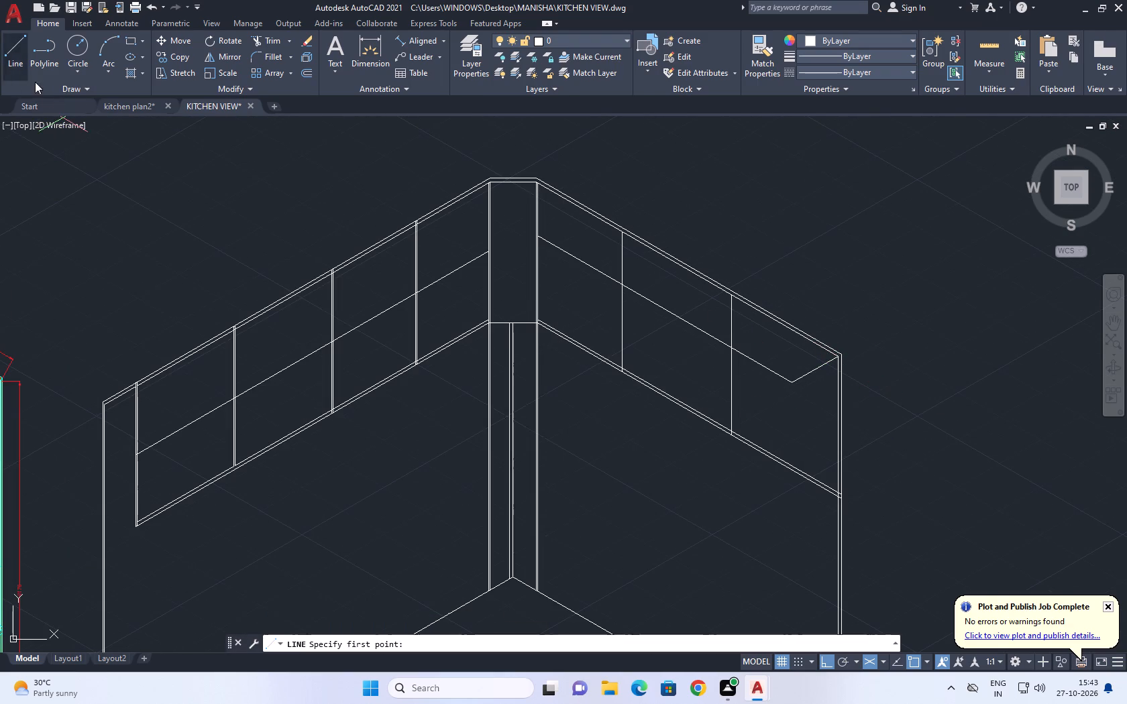
pyautogui.scroll(7, 839, 353)
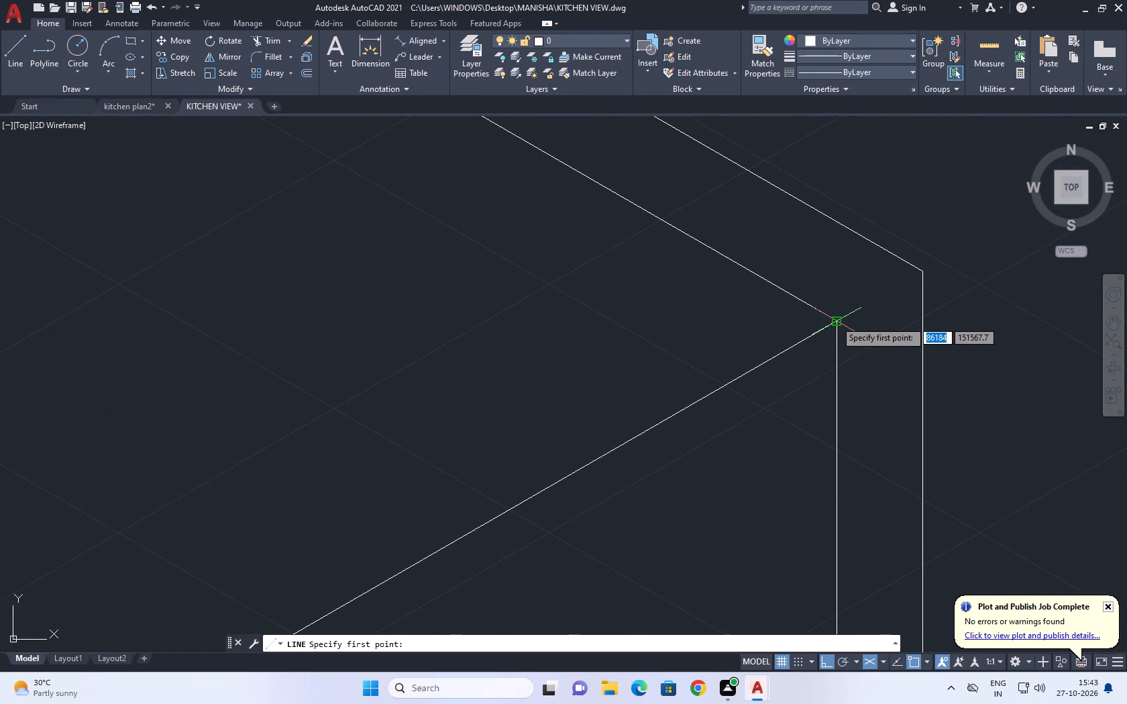
pyautogui.click(835, 320)
pyautogui.click(925, 272)
pyautogui.rightClick(924, 275)
pyautogui.click(956, 298)
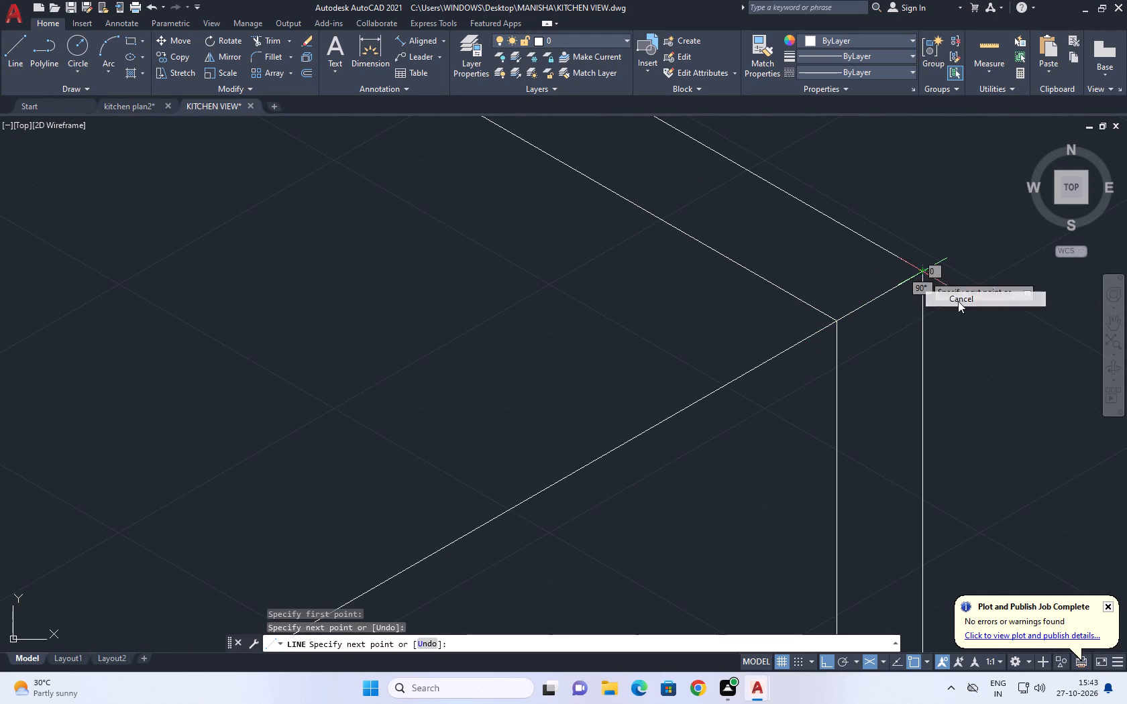
# Examine the east wall's upper cabinets and outer corner, comparing the outline with the coloured kitchen view.
pyautogui.scroll(-8, 770, 329)
pyautogui.moveTo(709, 436); pyautogui.dragTo(718, 461, button='middle')
pyautogui.moveTo(790, 459); pyautogui.dragTo(637, 460, button='middle')
pyautogui.scroll(1, 790, 459)
pyautogui.middleClick(637, 460)
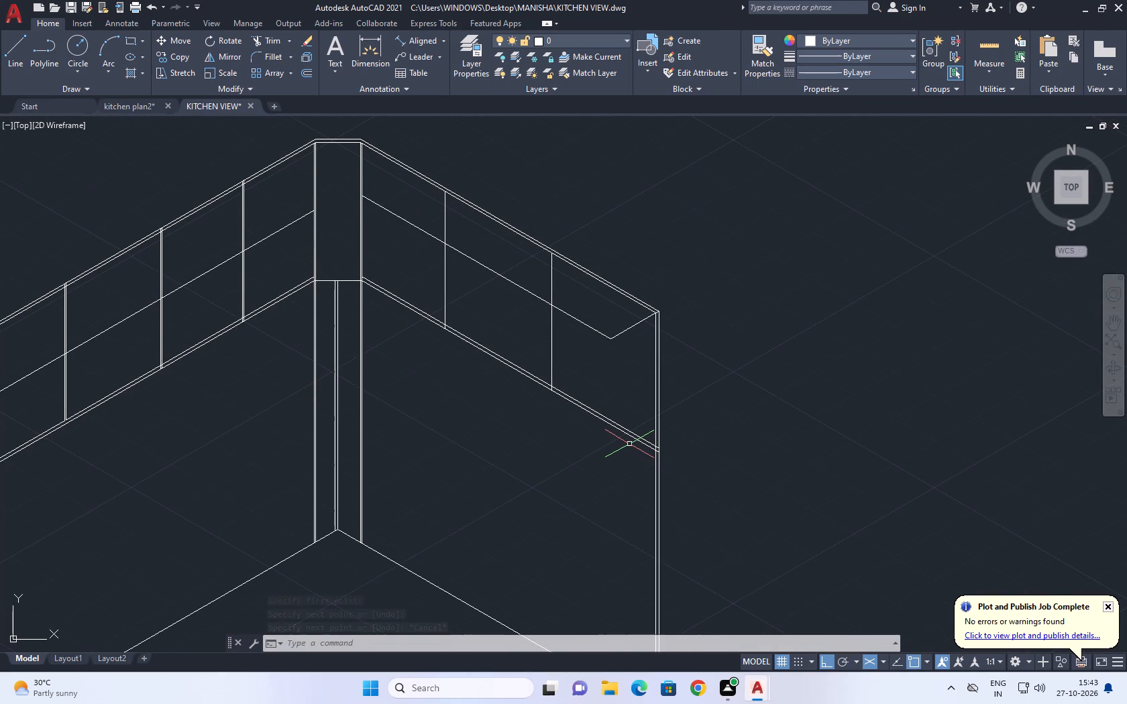
pyautogui.scroll(1, 617, 408)
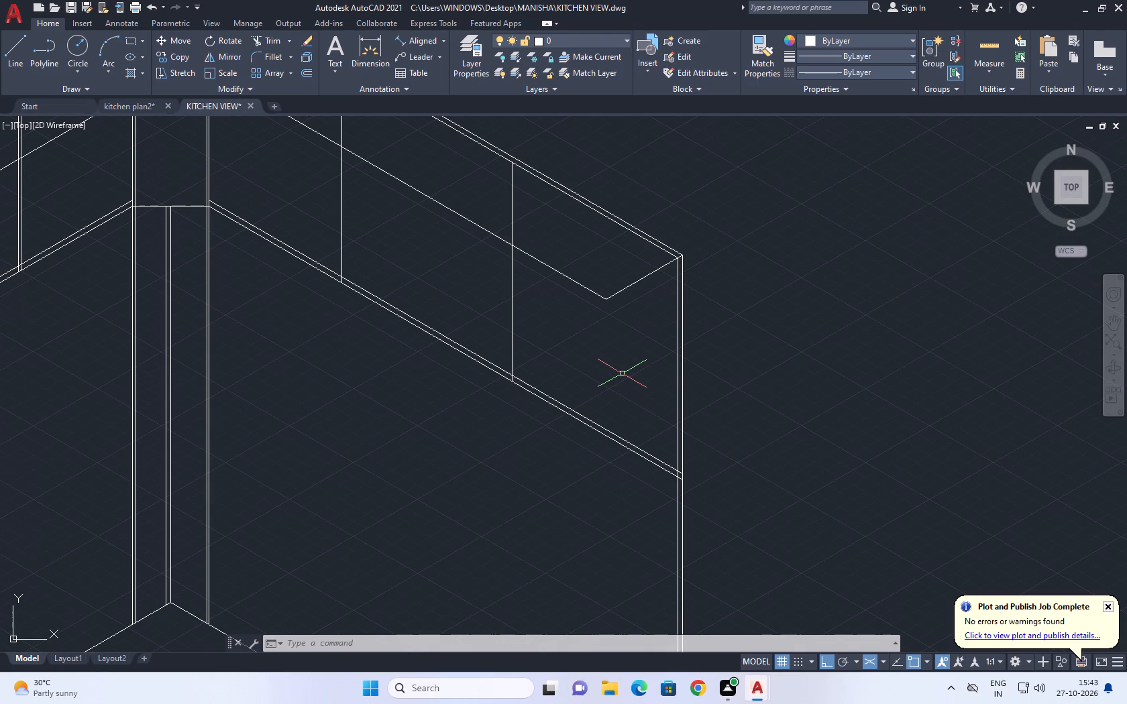
pyautogui.moveTo(646, 377); pyautogui.dragTo(676, 445, button='middle')
pyautogui.scroll(-2, 686, 442)
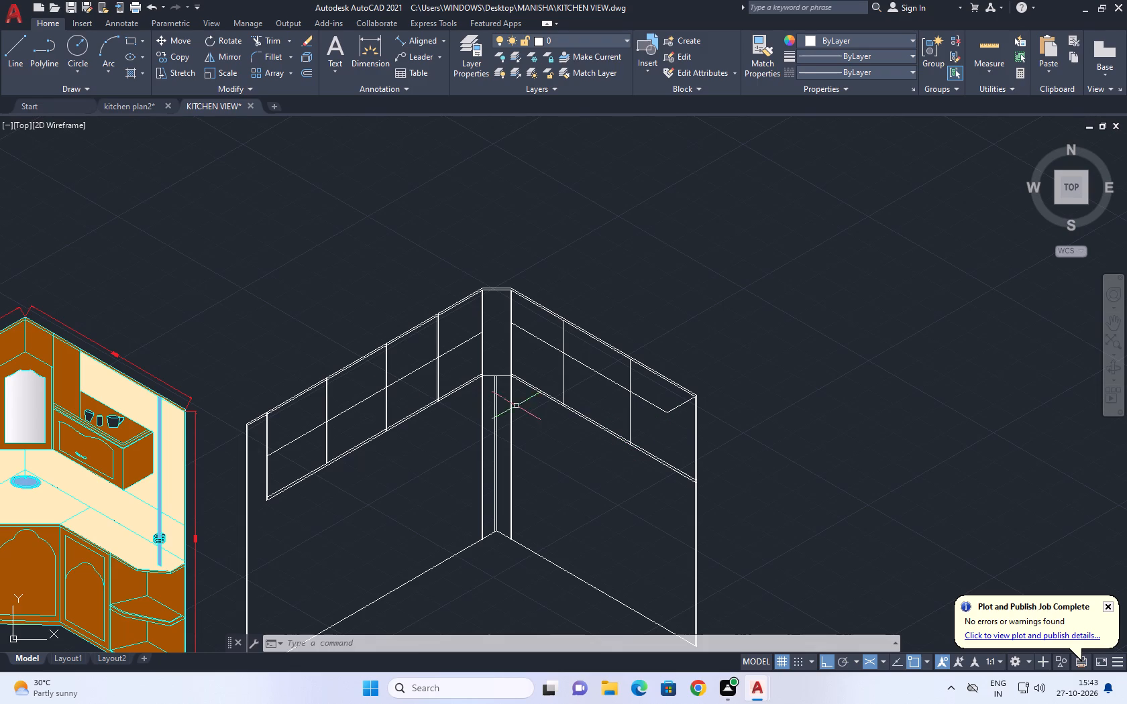
pyautogui.moveTo(539, 425); pyautogui.dragTo(669, 367, button='middle')
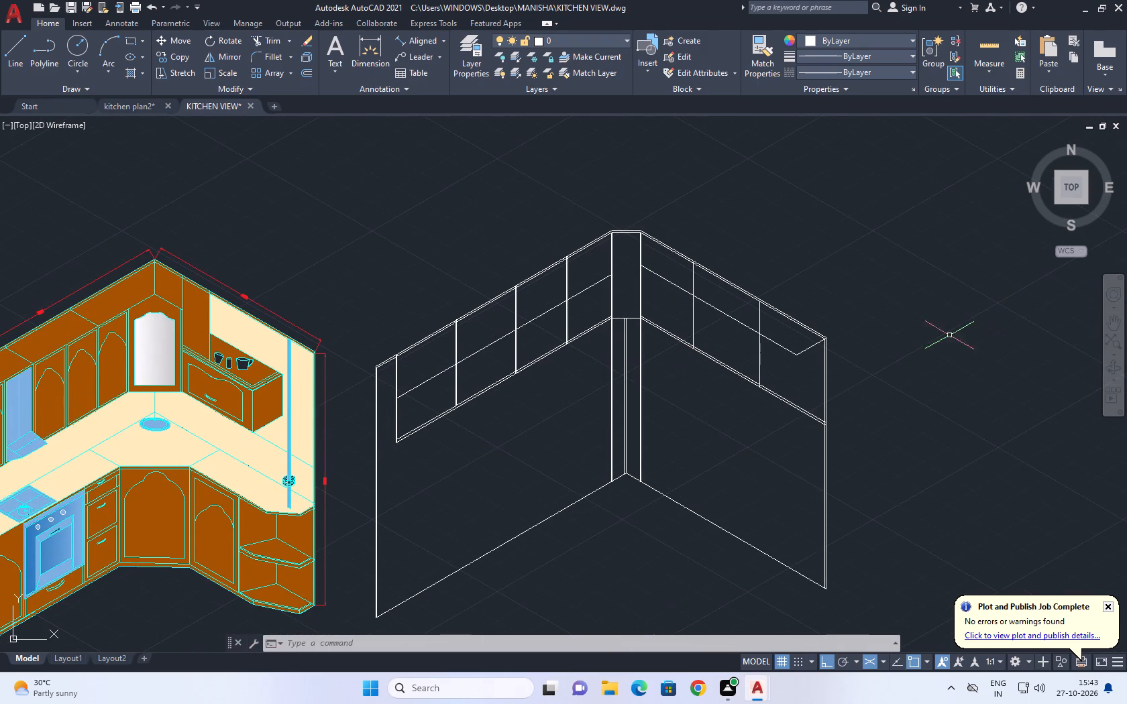
pyautogui.moveTo(822, 368); pyautogui.dragTo(802, 279, button='middle')
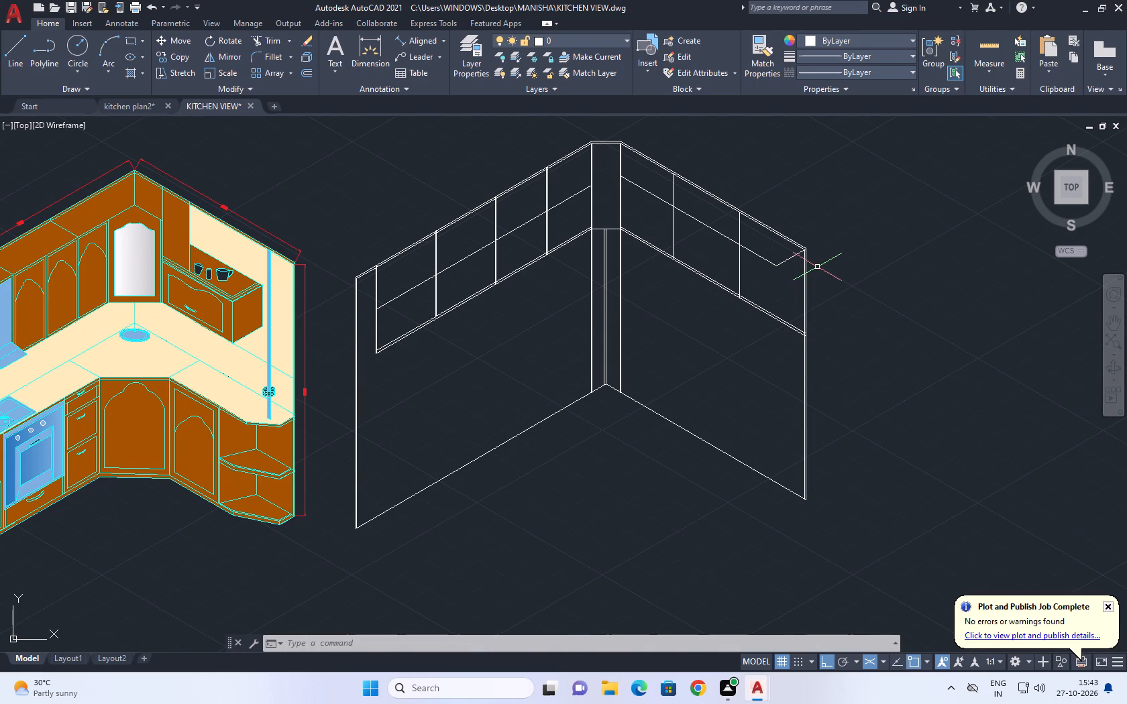
pyautogui.scroll(1, 818, 267)
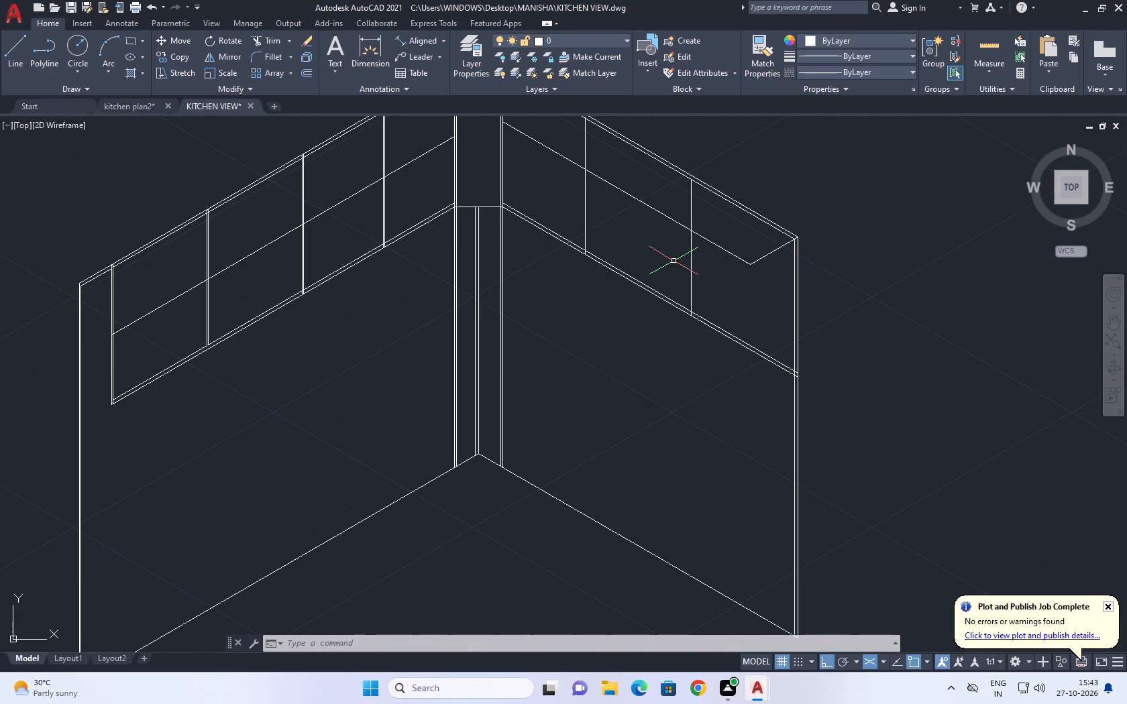
# Move the double bottom line of the east wall's upper cabinets straight down by 200 in the right isoplane.
pyautogui.click(732, 301)
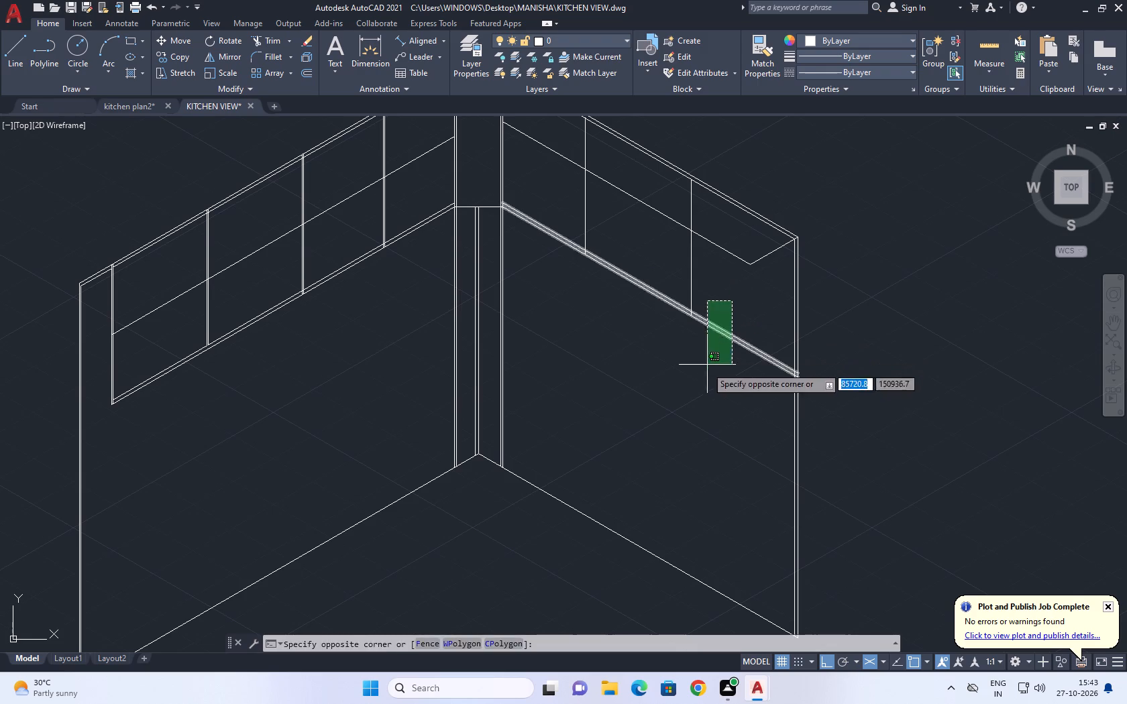
pyautogui.click(704, 375)
pyautogui.moveTo(551, 233); pyautogui.dragTo(614, 408, button='middle')
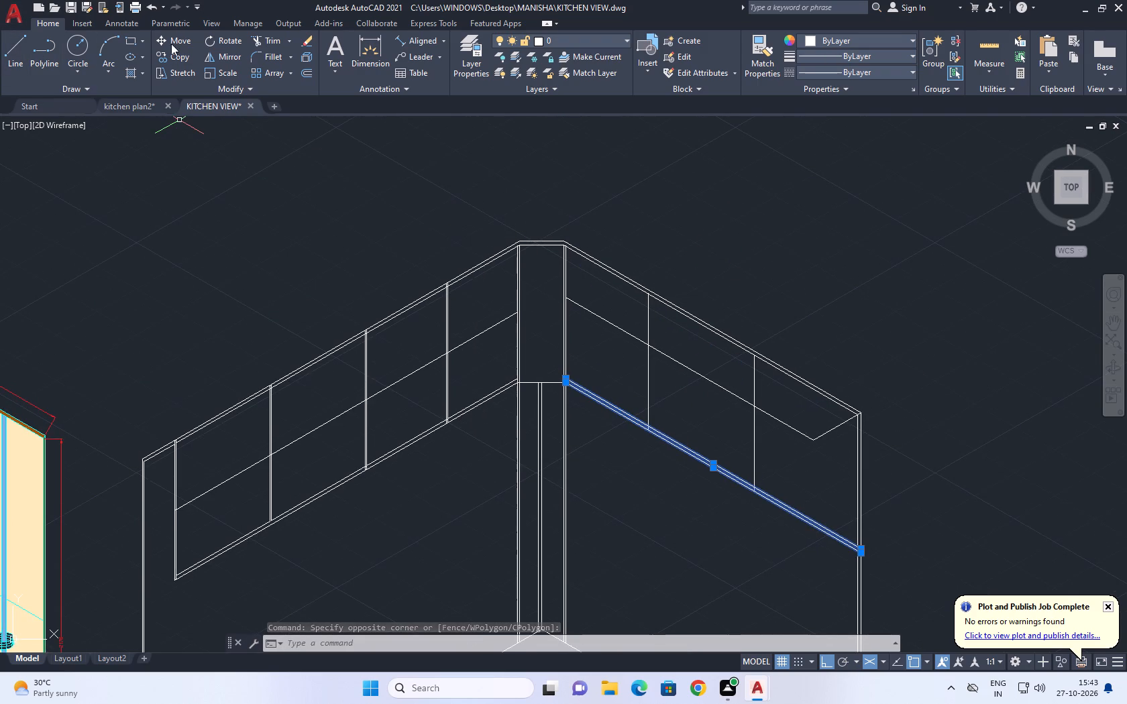
pyautogui.click(172, 40)
pyautogui.moveTo(562, 336); pyautogui.dragTo(480, 129, button='middle')
pyautogui.click(575, 221)
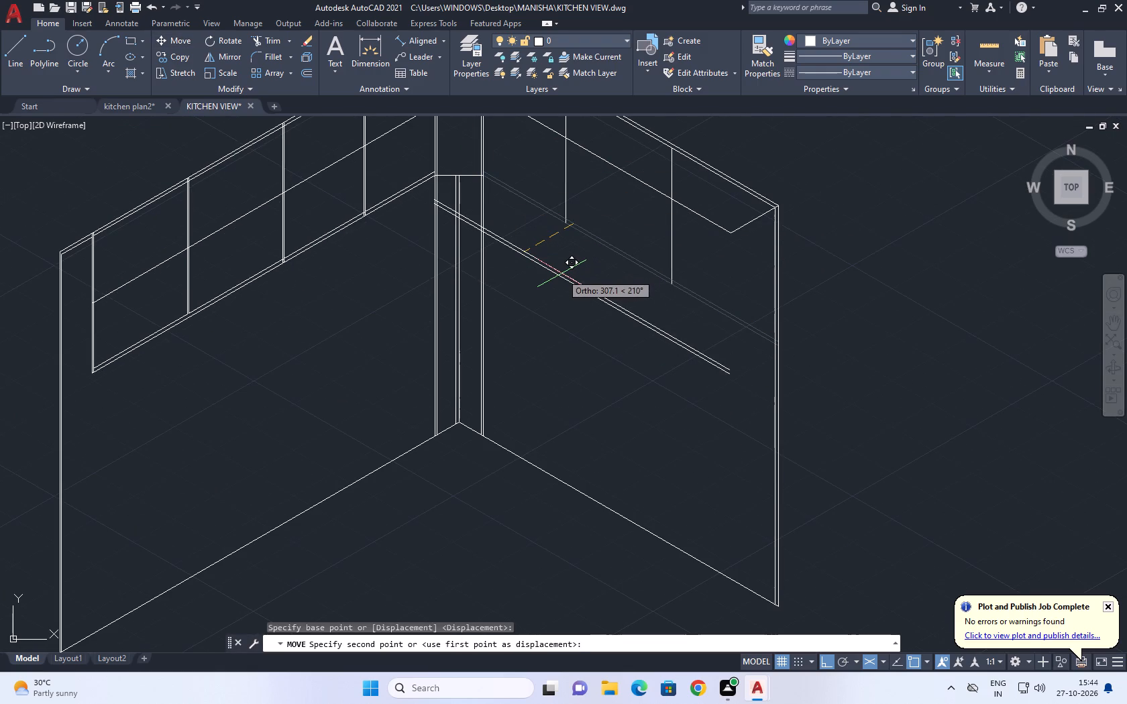
pyautogui.press('F5')
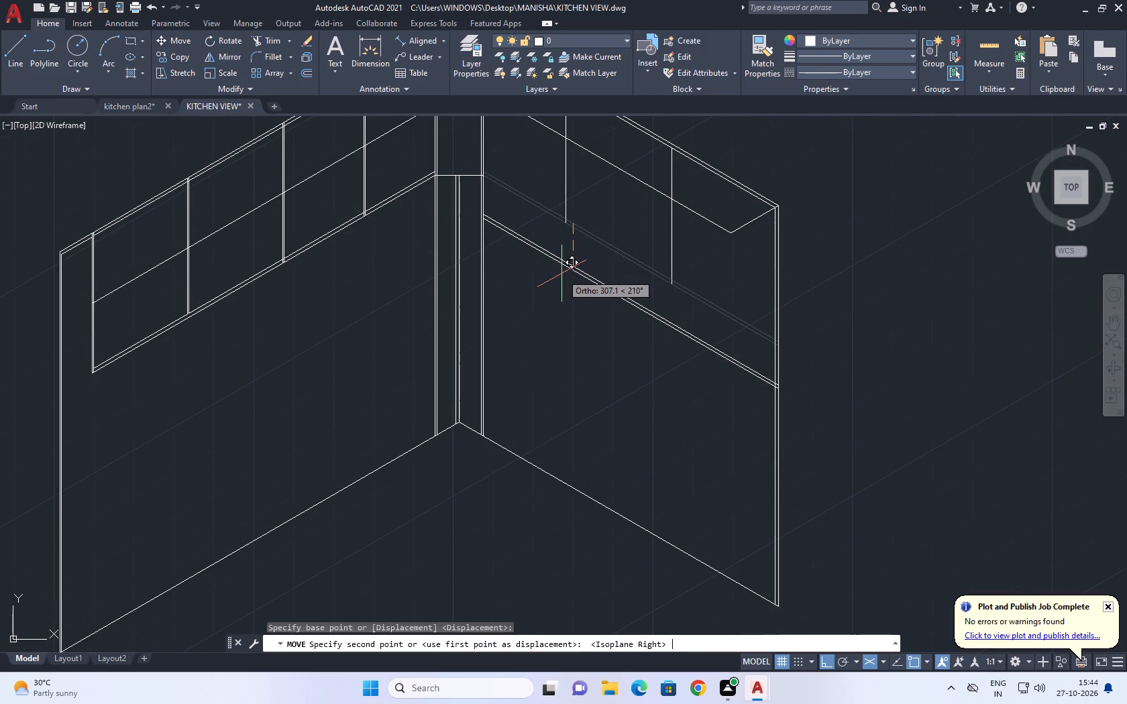
pyautogui.write('200')
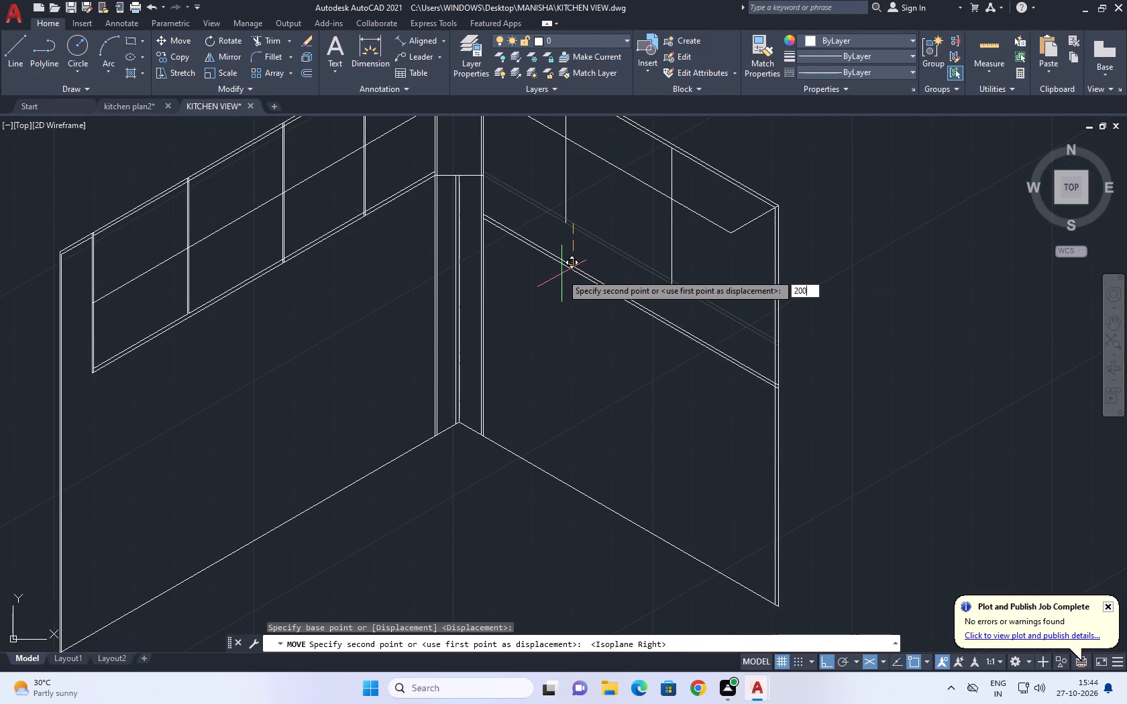
pyautogui.press('Return')
pyautogui.moveTo(482, 288); pyautogui.dragTo(543, 361, button='middle')
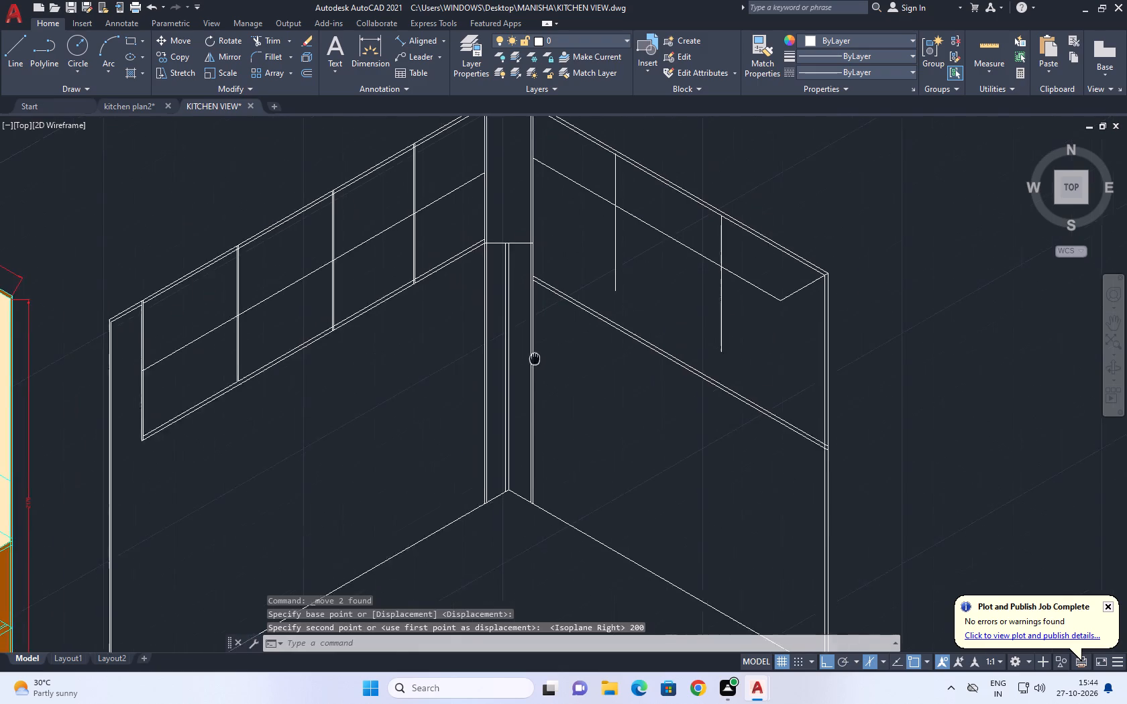
pyautogui.moveTo(543, 361); pyautogui.dragTo(563, 361, button='middle')
# Move the corner cabinet's bottom horizontal line, together with the middle verticals below it, straight down by 200.
pyautogui.scroll(2, 541, 270)
pyautogui.click(565, 188)
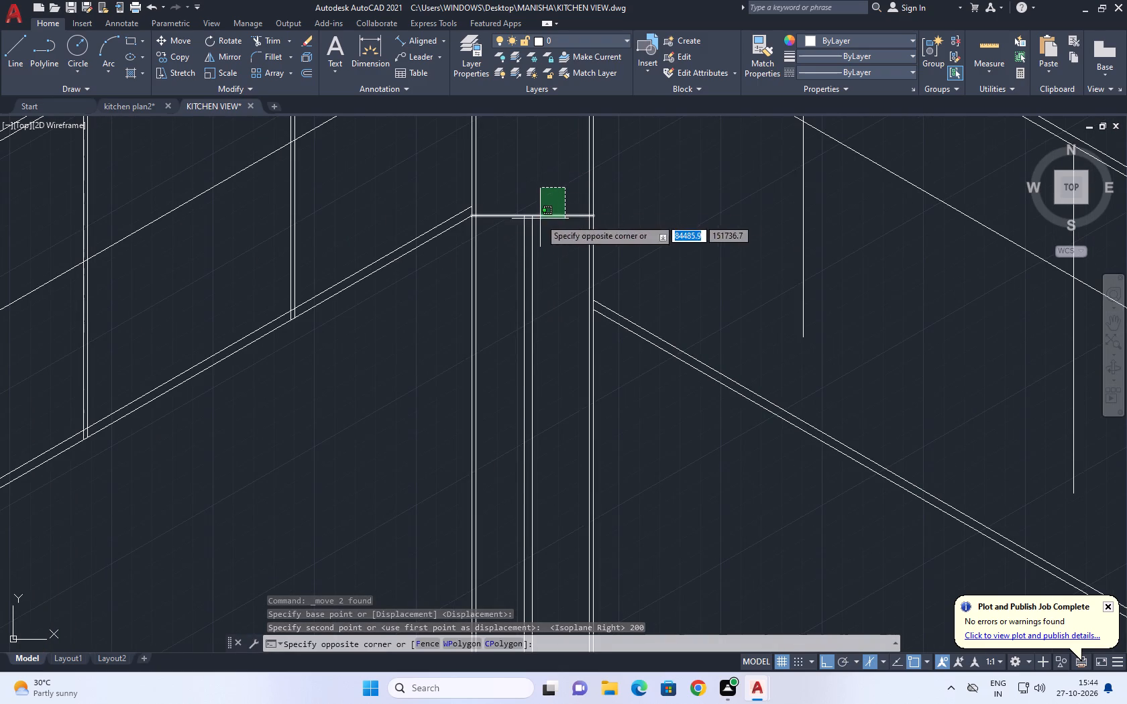
pyautogui.click(518, 231)
pyautogui.click(184, 41)
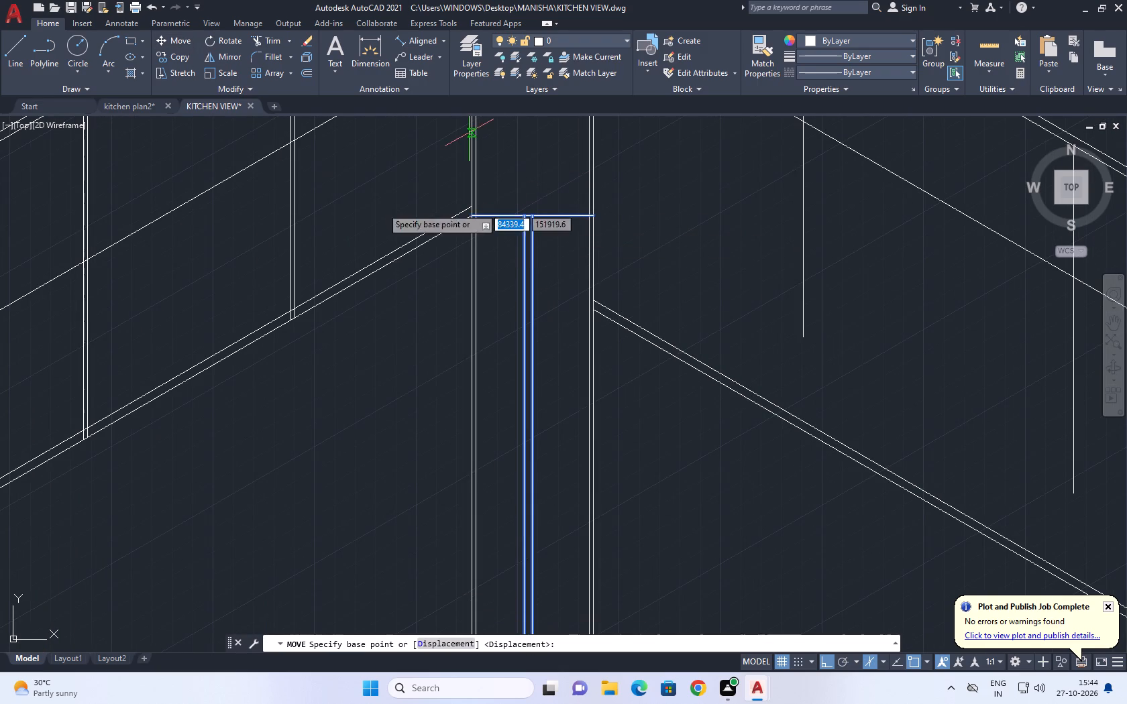
pyautogui.scroll(2, 594, 216)
pyautogui.click(590, 214)
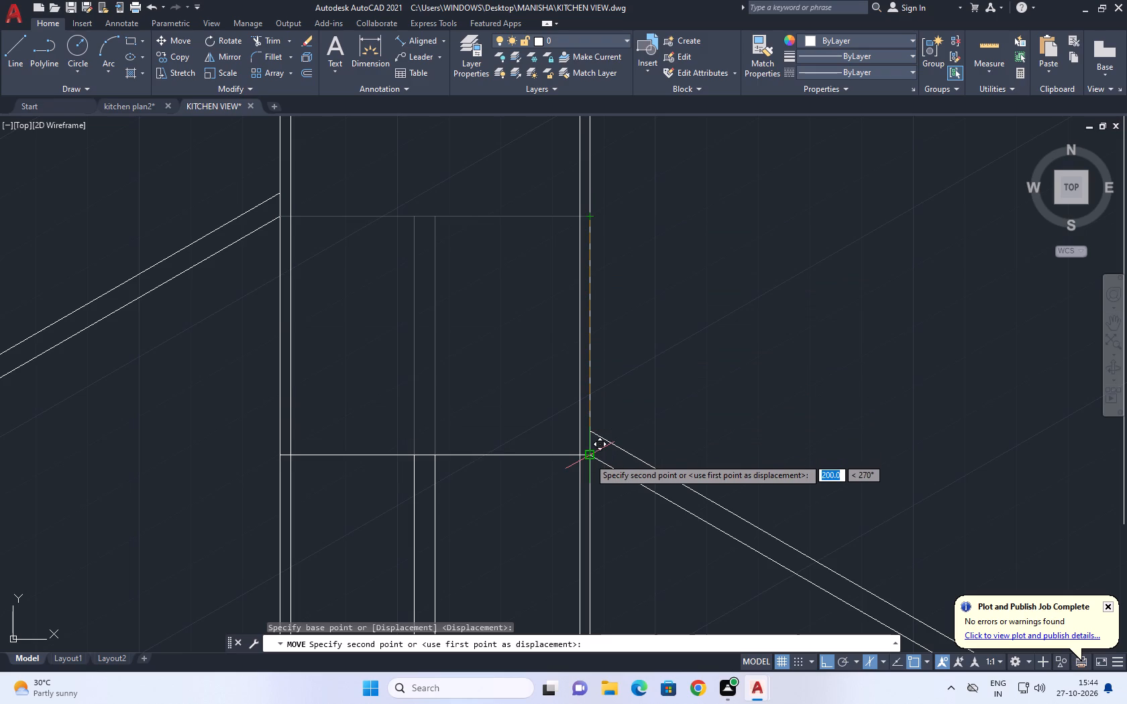
pyautogui.write('200')
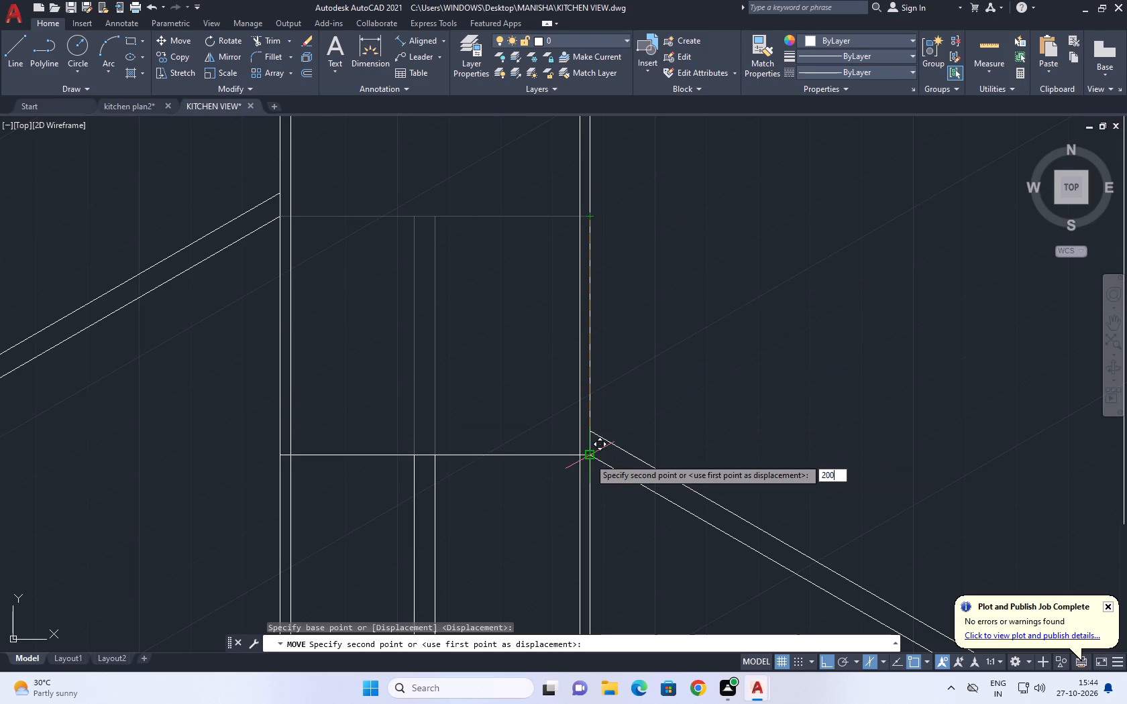
pyautogui.press('Return')
pyautogui.scroll(-5, 627, 439)
pyautogui.scroll(1, 574, 449)
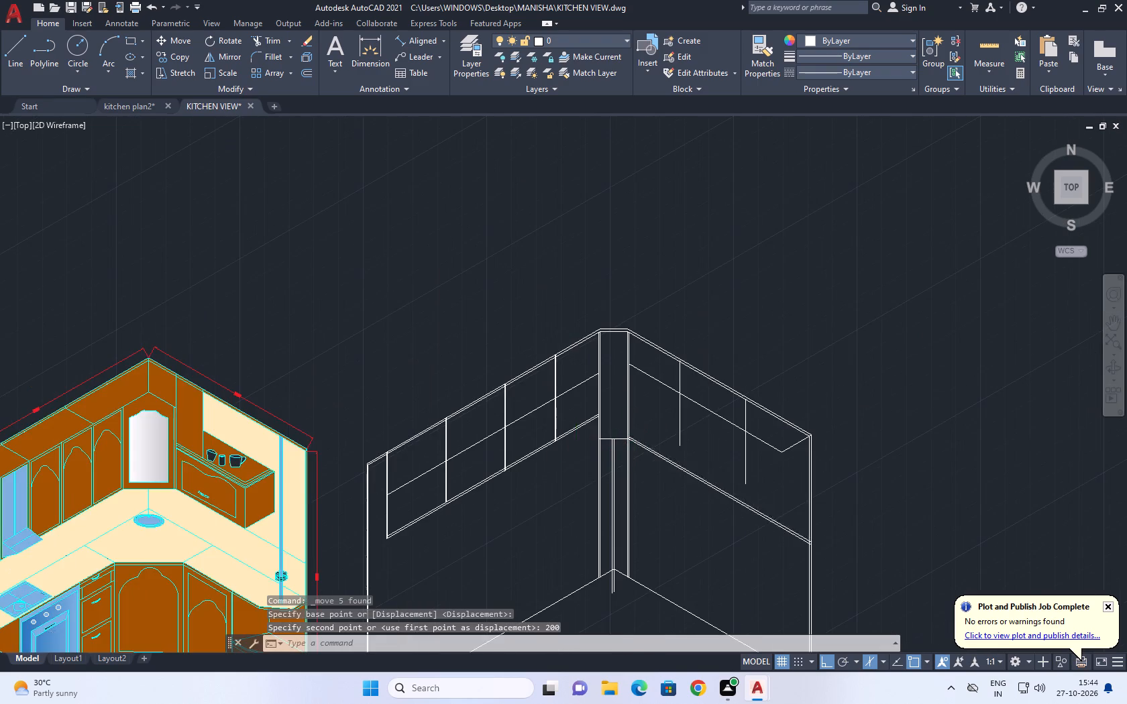
# Move the double bottom line of the west wall's upper cabinets straight down by 200.
pyautogui.scroll(1, 572, 437)
pyautogui.click(613, 424)
pyautogui.click(564, 373)
pyautogui.scroll(1, 557, 382)
pyautogui.moveTo(582, 278); pyautogui.dragTo(583, 276, button='middle')
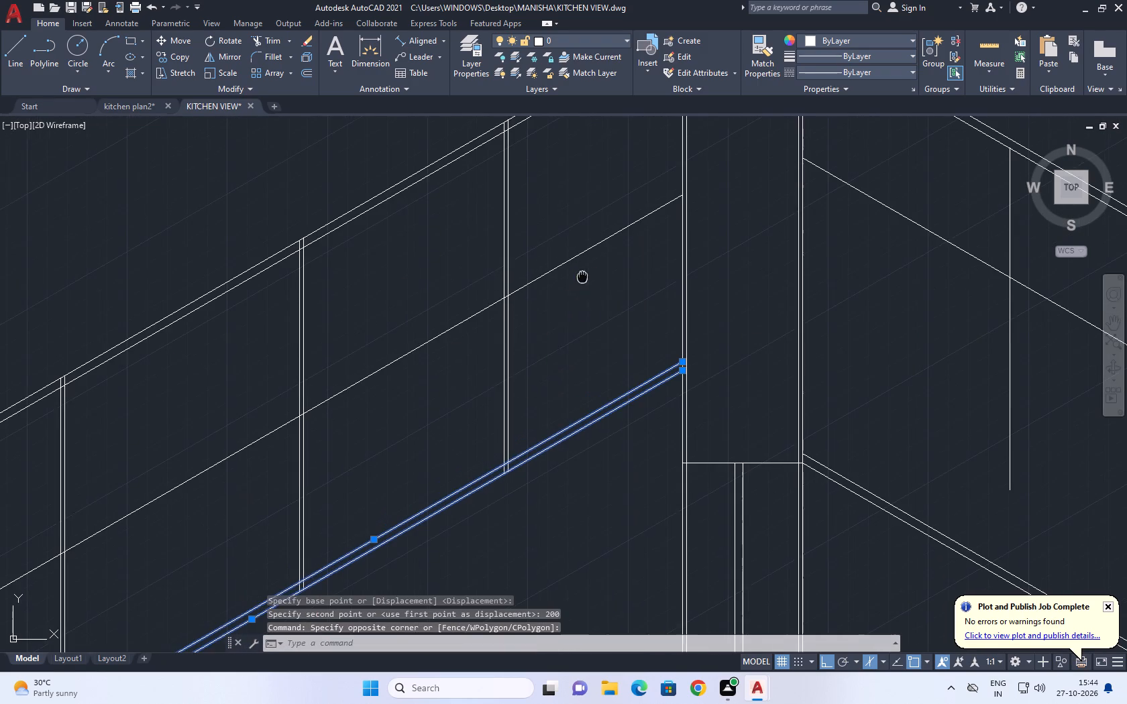
pyautogui.moveTo(583, 276); pyautogui.dragTo(590, 255, button='middle')
pyautogui.click(179, 41)
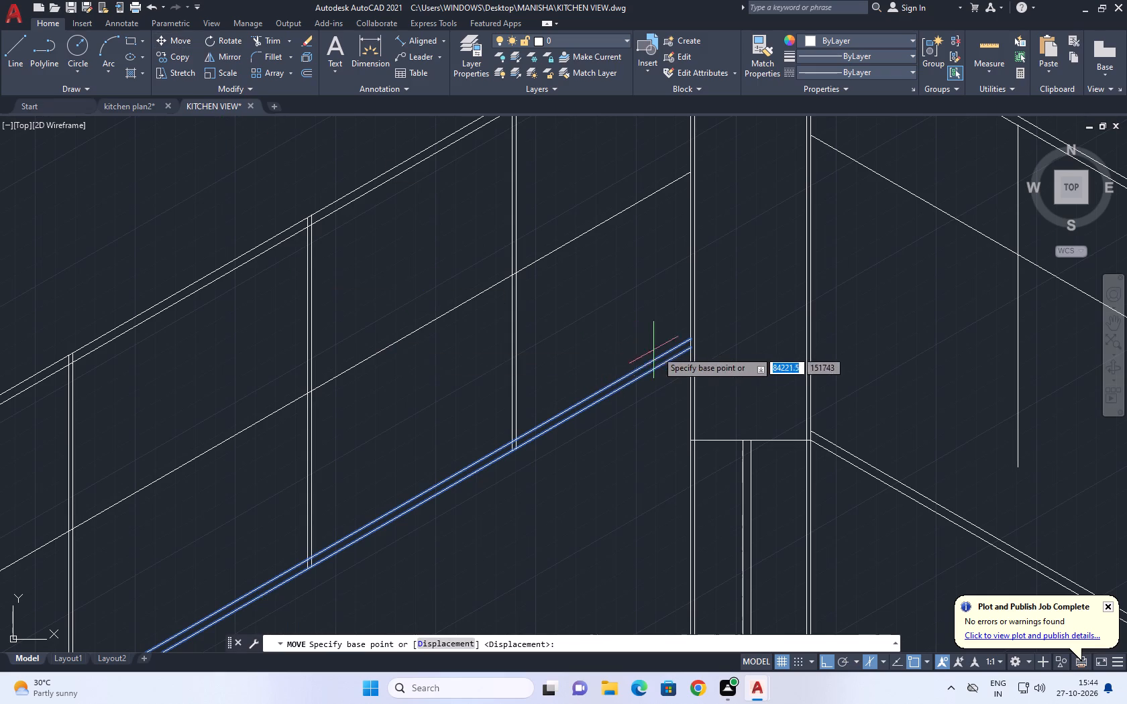
pyautogui.scroll(3, 669, 354)
pyautogui.click(716, 327)
pyautogui.scroll(-6, 714, 282)
pyautogui.write('200')
pyautogui.press('Return')
# Stretch the outer ends of both lowered west wall lines along their slope past the wall's outer double vertical.
pyautogui.scroll(4, 569, 400)
pyautogui.moveTo(545, 379); pyautogui.dragTo(640, 328, button='middle')
pyautogui.scroll(-3, 641, 328)
pyautogui.scroll(2, 641, 328)
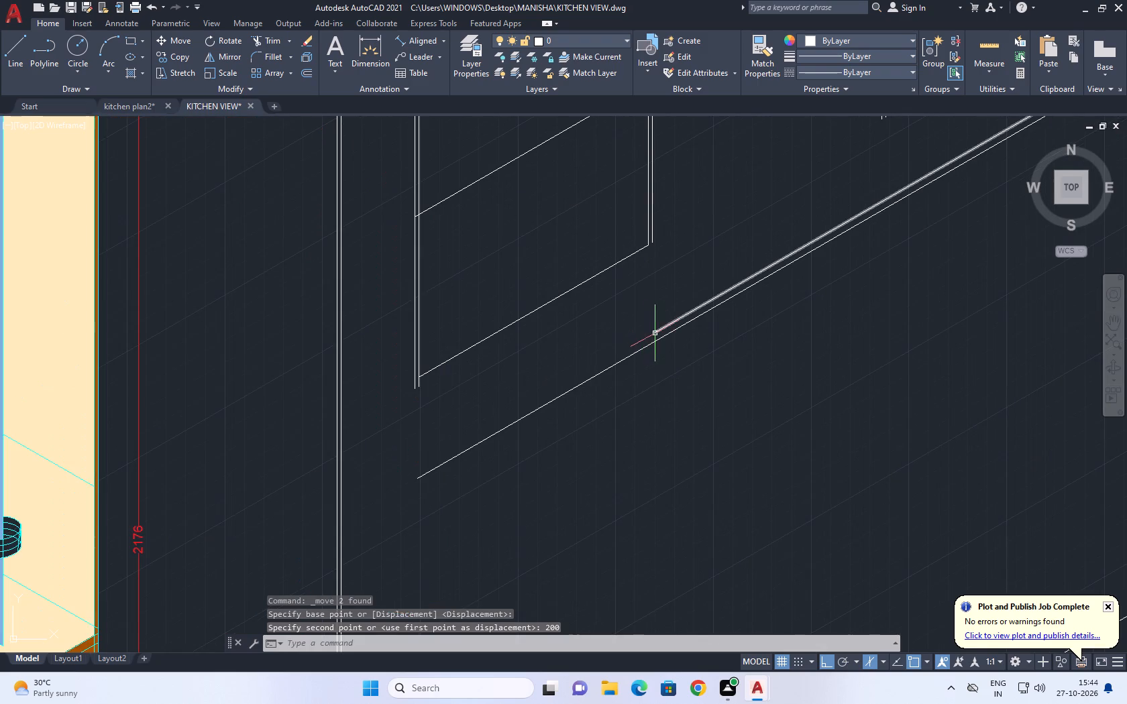
pyautogui.click(655, 333)
pyautogui.click(655, 334)
pyautogui.moveTo(365, 464); pyautogui.dragTo(470, 348, button='middle')
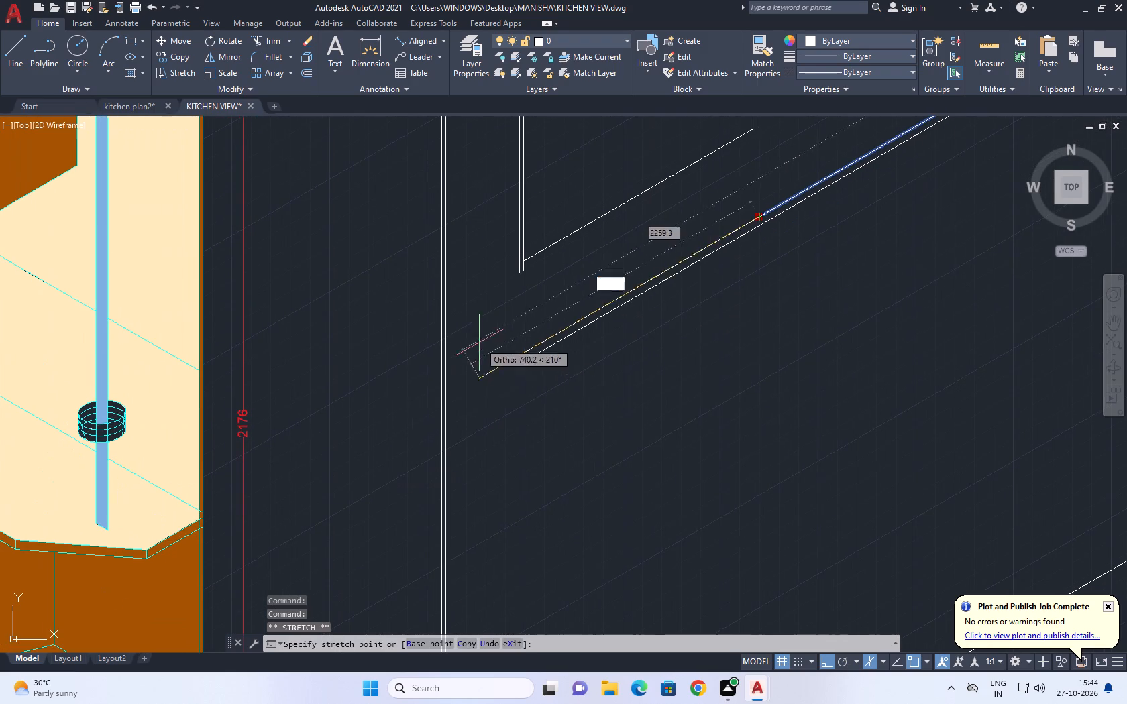
pyautogui.click(405, 404)
pyautogui.scroll(2, 533, 355)
pyautogui.click(533, 355)
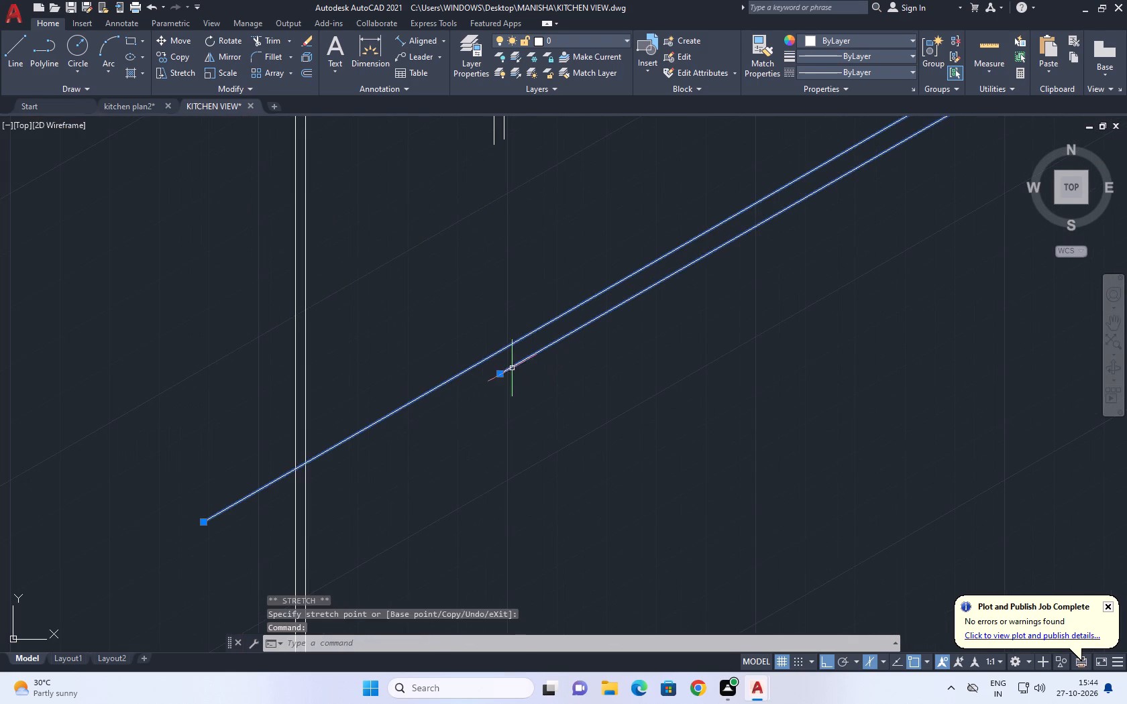
pyautogui.click(500, 373)
pyautogui.scroll(-4, 500, 375)
pyautogui.click(413, 428)
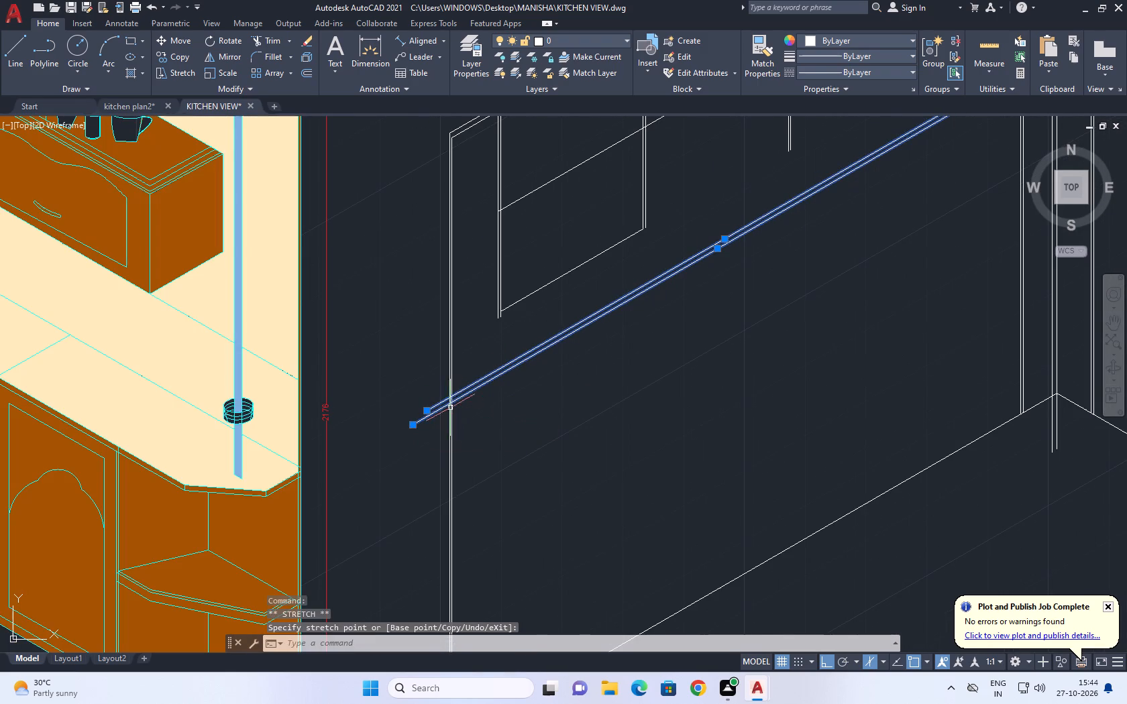
pyautogui.rightClick(505, 311)
pyautogui.click(561, 523)
# Trim the overhanging ends of the two sloping lines back to the west wall's outermost vertical.
pyautogui.moveTo(439, 448); pyautogui.dragTo(457, 424, button='middle')
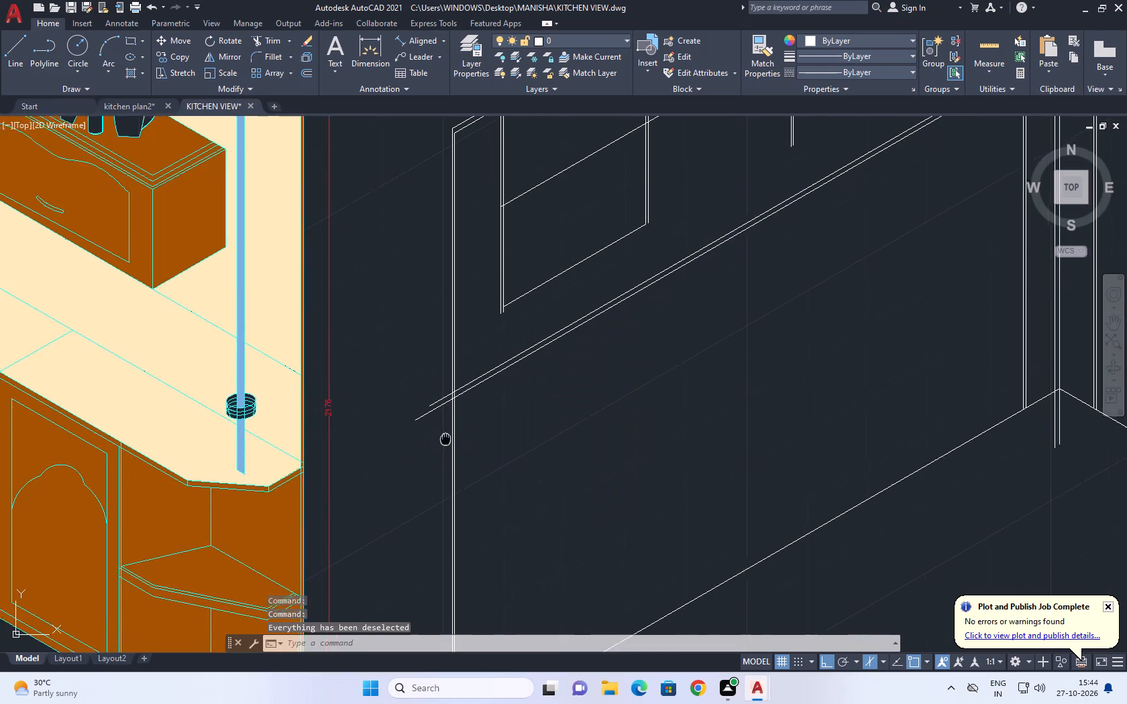
pyautogui.moveTo(457, 424); pyautogui.dragTo(474, 399, button='middle')
pyautogui.click(272, 35)
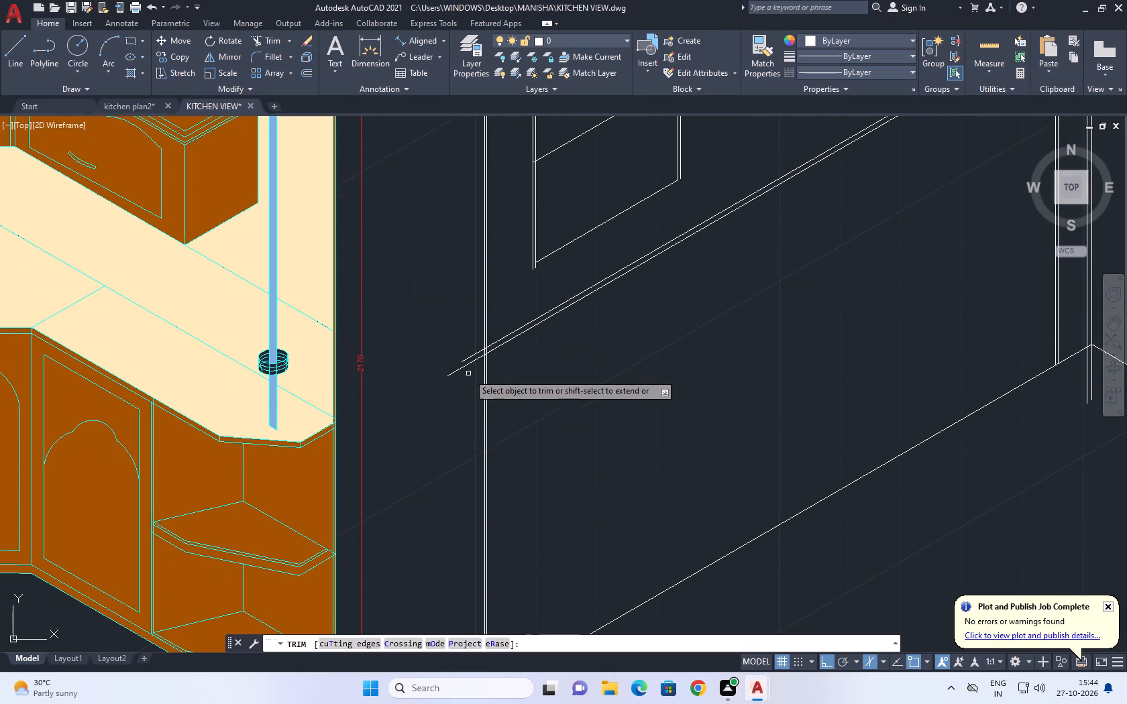
pyautogui.click(460, 335)
pyautogui.click(481, 394)
pyautogui.rightClick(527, 353)
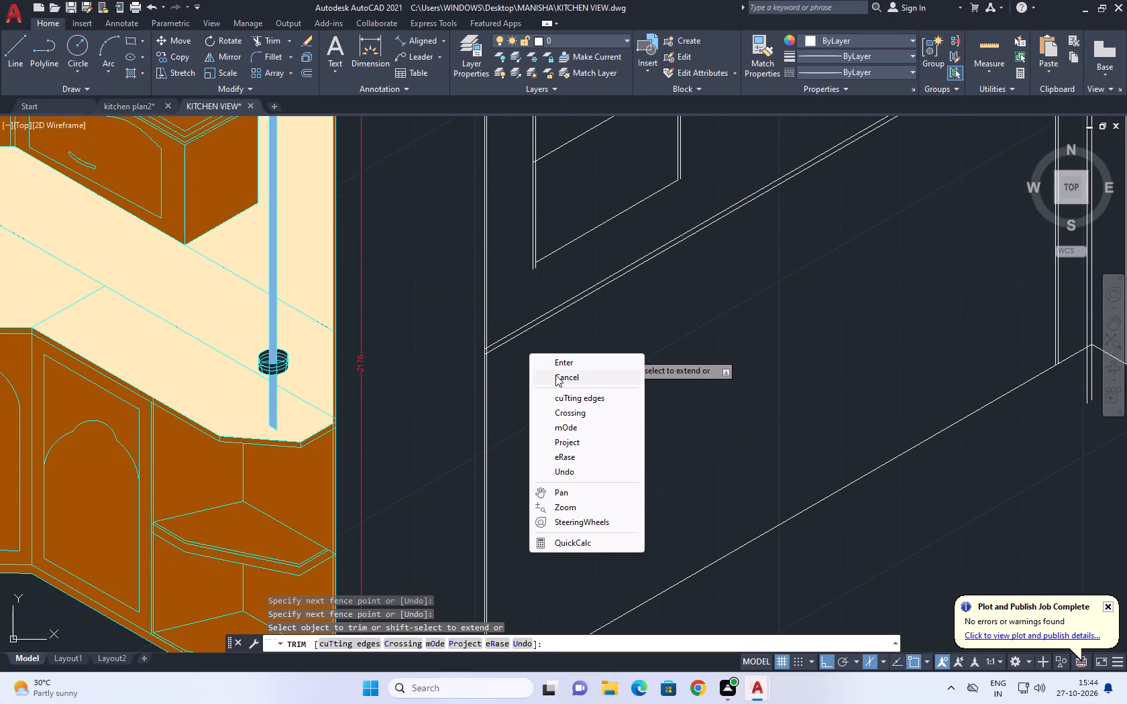
pyautogui.click(557, 379)
pyautogui.scroll(2, 495, 374)
pyautogui.scroll(3, 458, 315)
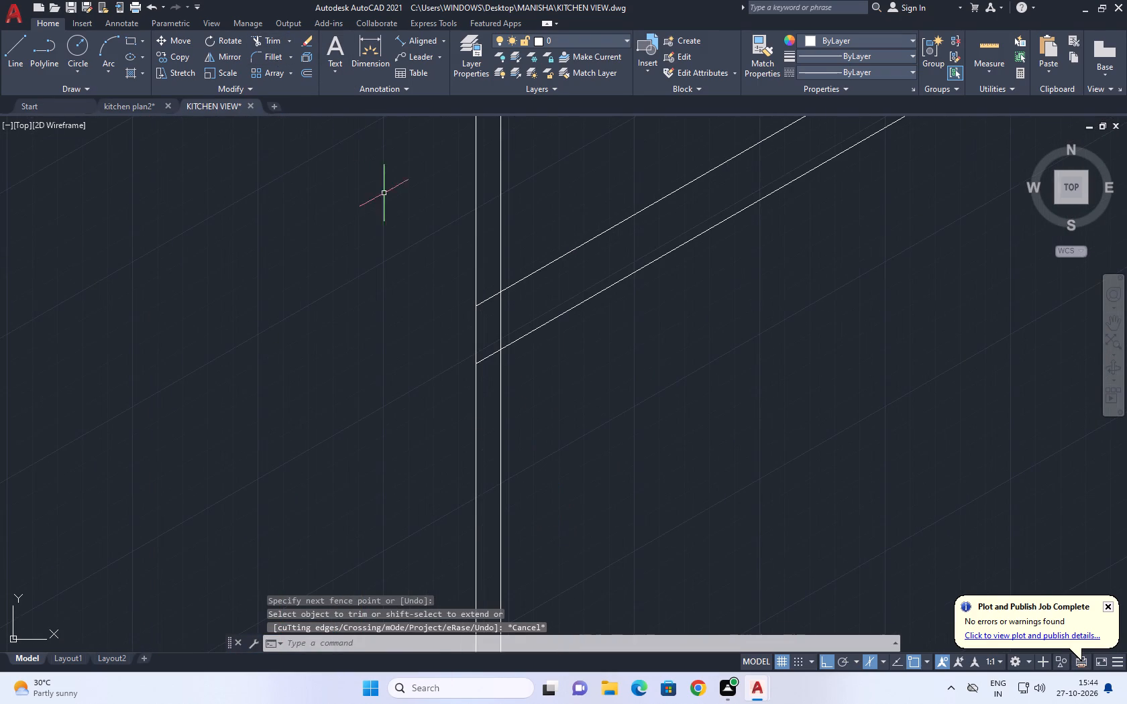
# Trim the ends of the two lowered sloping lines between the west wall's outer double vertical, back to its inner line.
pyautogui.click(272, 35)
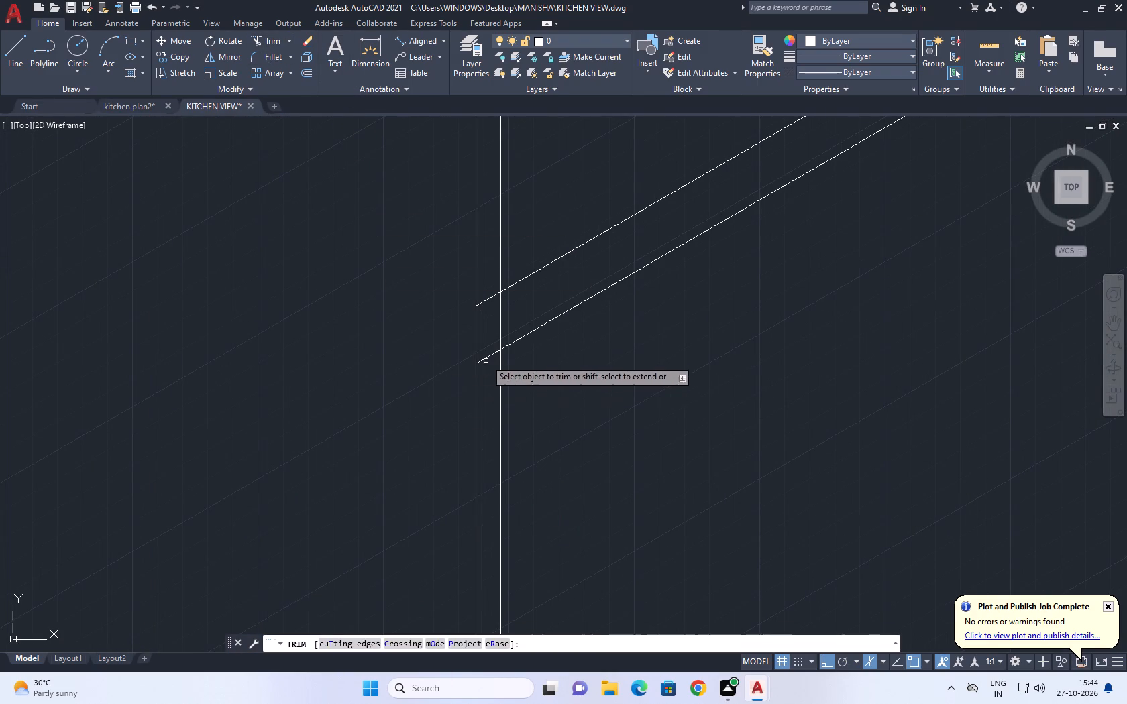
pyautogui.scroll(2, 486, 355)
pyautogui.click(508, 179)
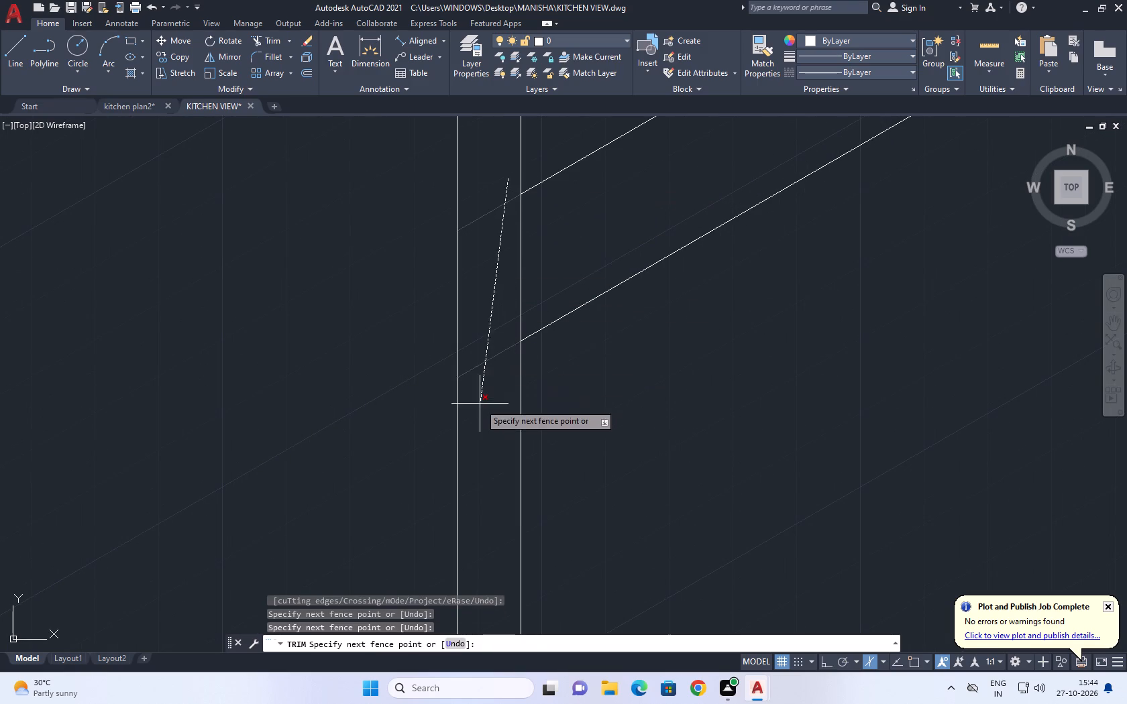
pyautogui.click(478, 410)
pyautogui.rightClick(523, 380)
pyautogui.click(545, 399)
# Erase the west wall's long sloping middle line and the short sloping line joining the bottoms of the two outermost cabinet dividers.
pyautogui.scroll(-4, 551, 404)
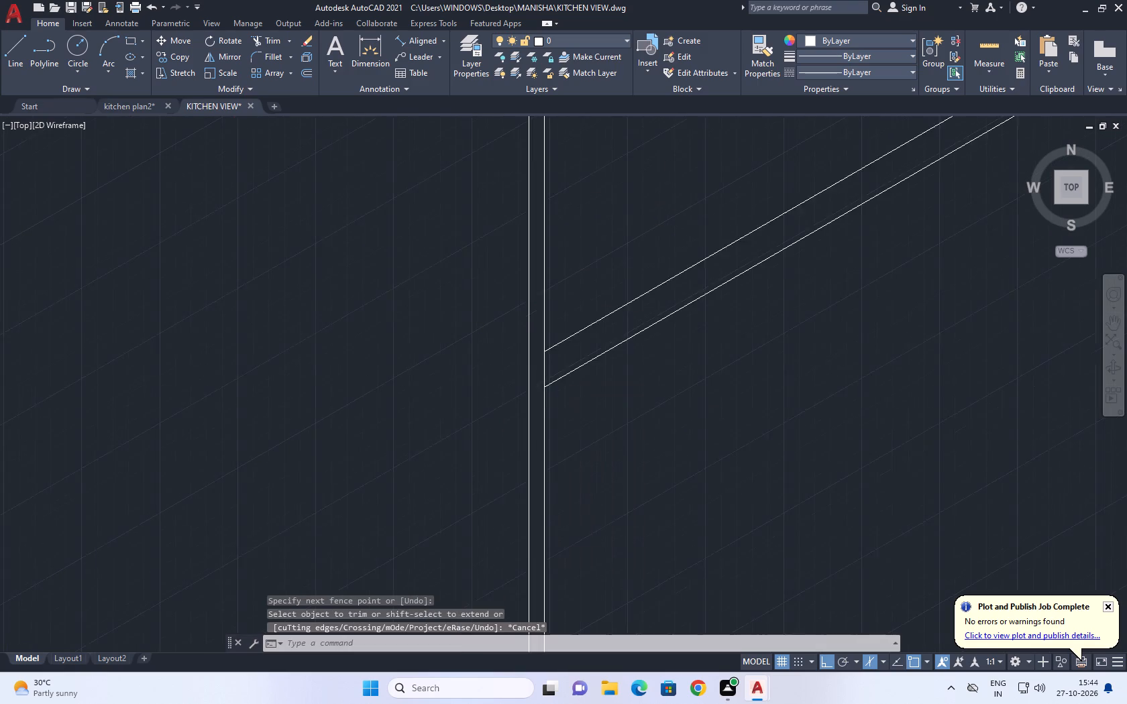
pyautogui.scroll(-4, 552, 404)
pyautogui.moveTo(716, 377); pyautogui.dragTo(563, 453, button='middle')
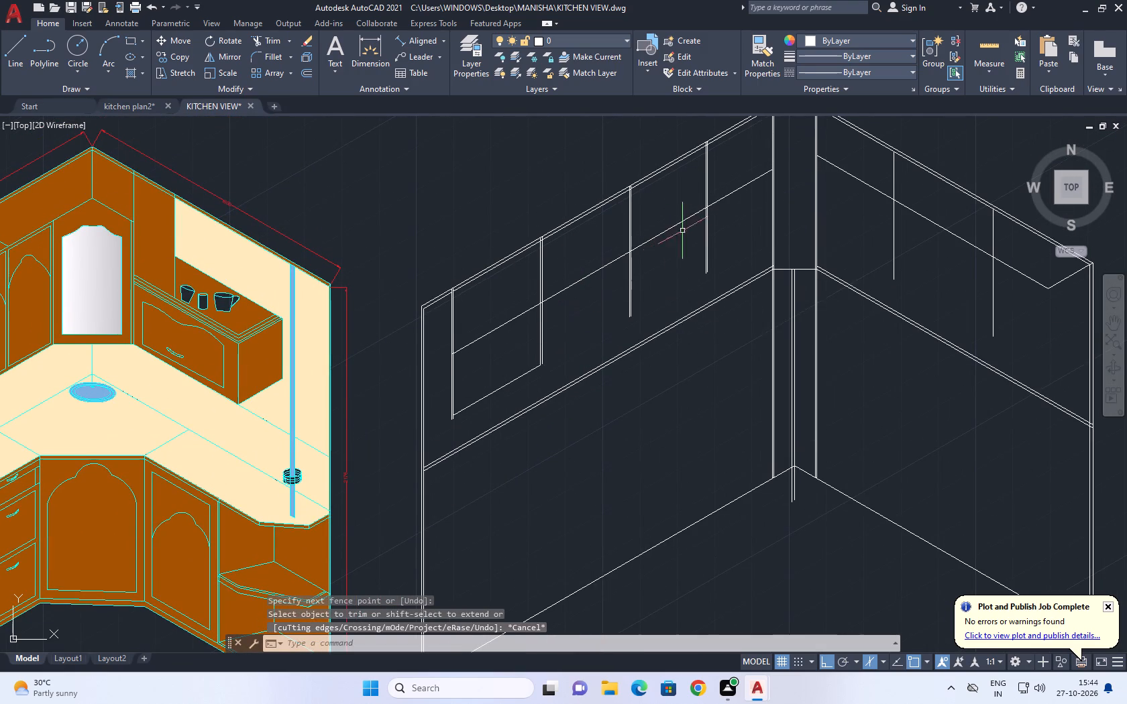
pyautogui.scroll(3, 498, 398)
pyautogui.moveTo(500, 402); pyautogui.dragTo(487, 381)
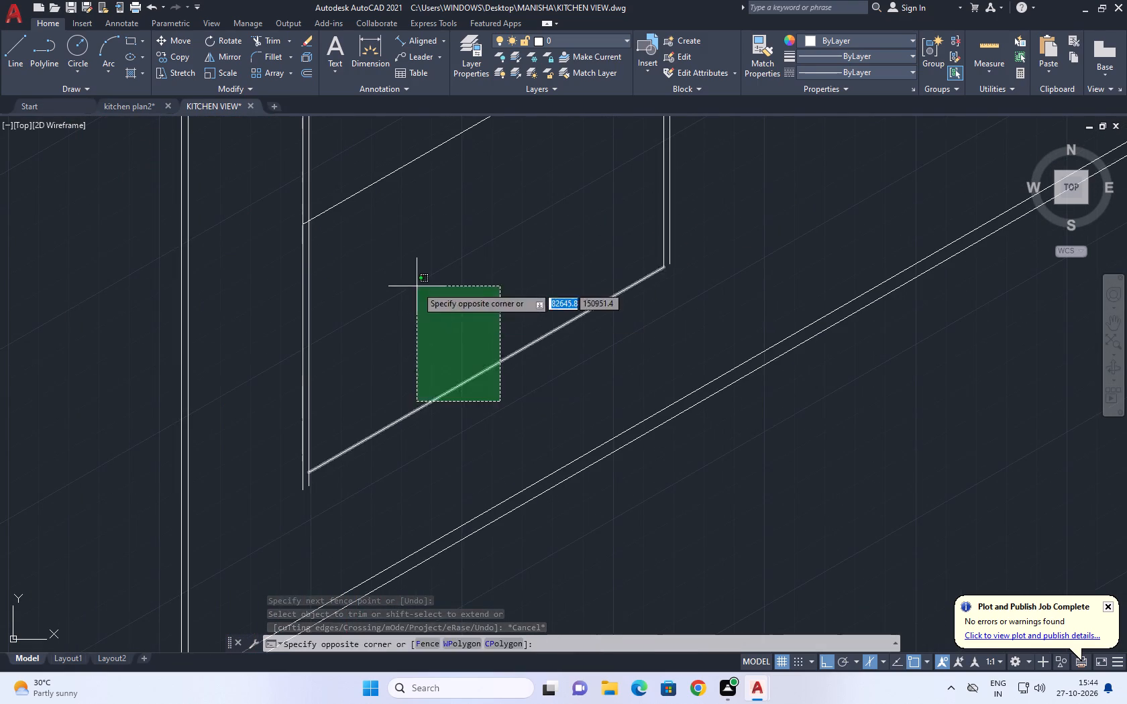
pyautogui.click(416, 286)
pyautogui.moveTo(413, 276); pyautogui.dragTo(437, 451, button='middle')
pyautogui.moveTo(470, 367); pyautogui.dragTo(455, 343)
pyautogui.click(429, 297)
pyautogui.rightClick(431, 291)
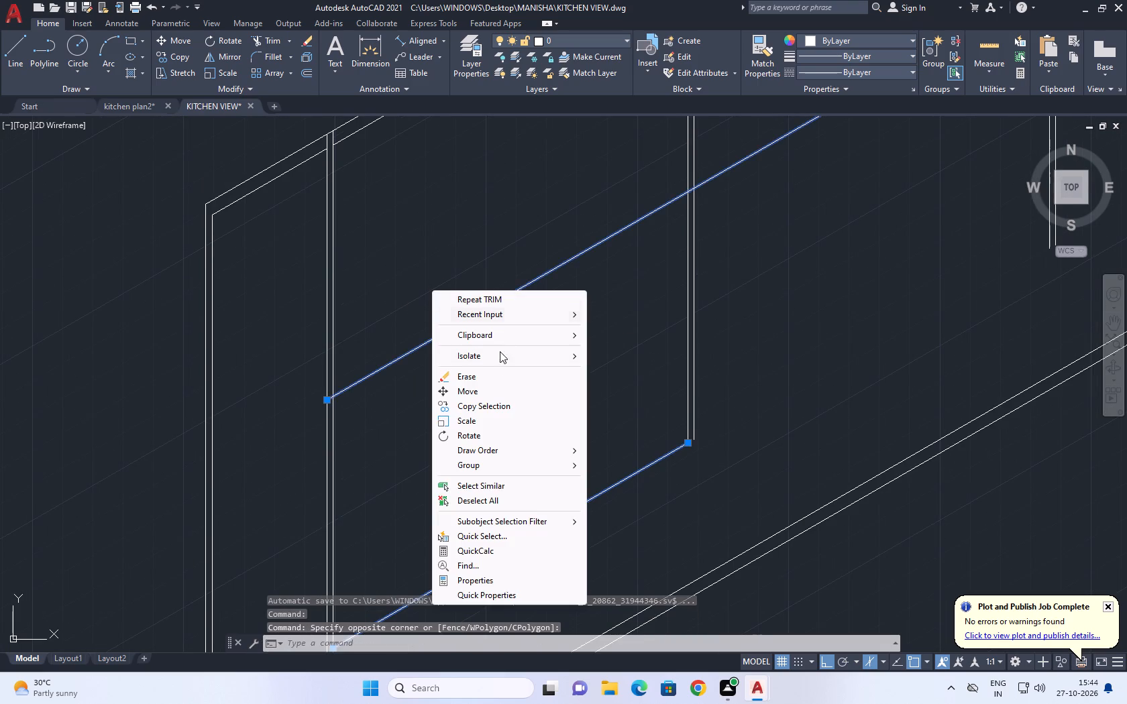
pyautogui.click(483, 373)
# Extend all the west wall's upper cabinet dividers down to the lowered double bottom line.
pyautogui.scroll(-4, 502, 377)
pyautogui.moveTo(592, 327); pyautogui.dragTo(581, 377, button='middle')
pyautogui.scroll(-1, 581, 377)
pyautogui.press('e')
pyautogui.press('x')
pyautogui.press('space')
pyautogui.click(683, 303)
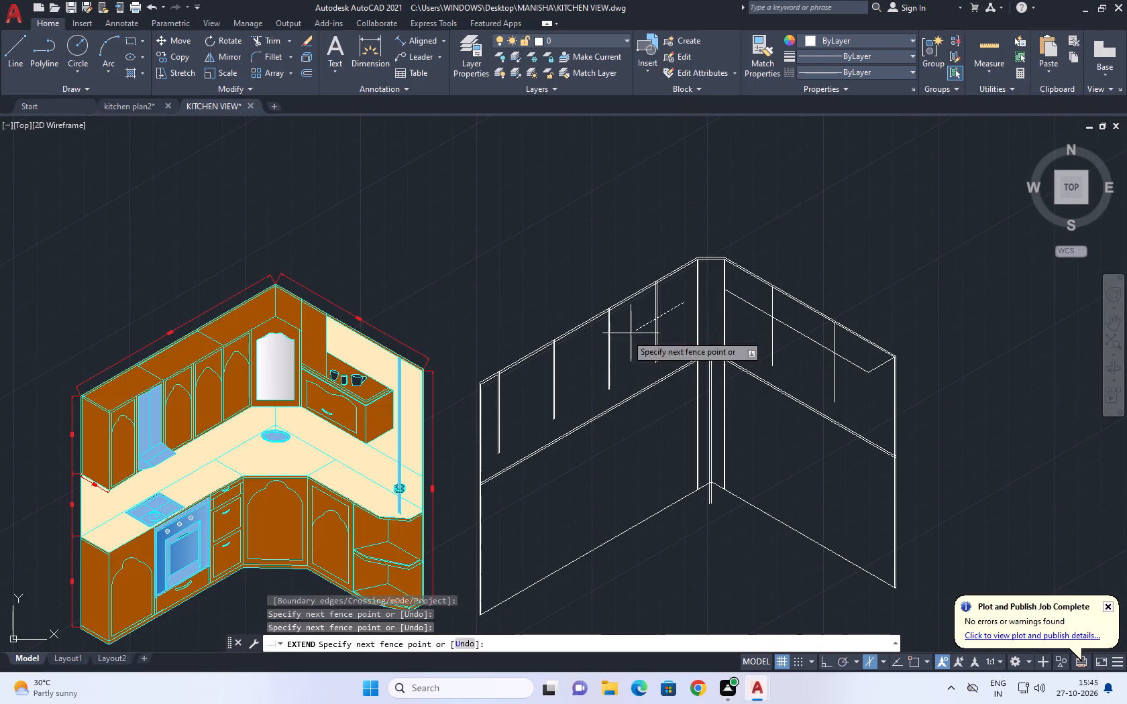
pyautogui.click(494, 448)
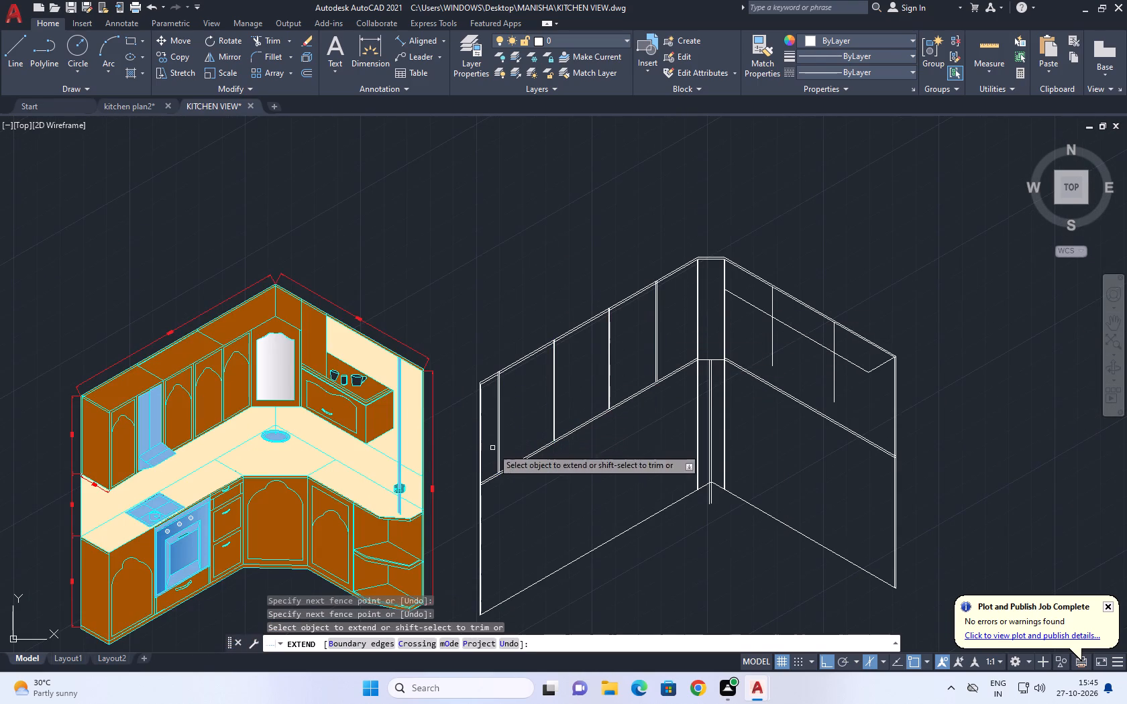
# Extend the east wall's two upper cabinet verticals down to the wall's double bottom line.
pyautogui.moveTo(649, 370); pyautogui.dragTo(554, 354, button='middle')
pyautogui.scroll(1, 735, 363)
pyautogui.moveTo(769, 383); pyautogui.dragTo(763, 379)
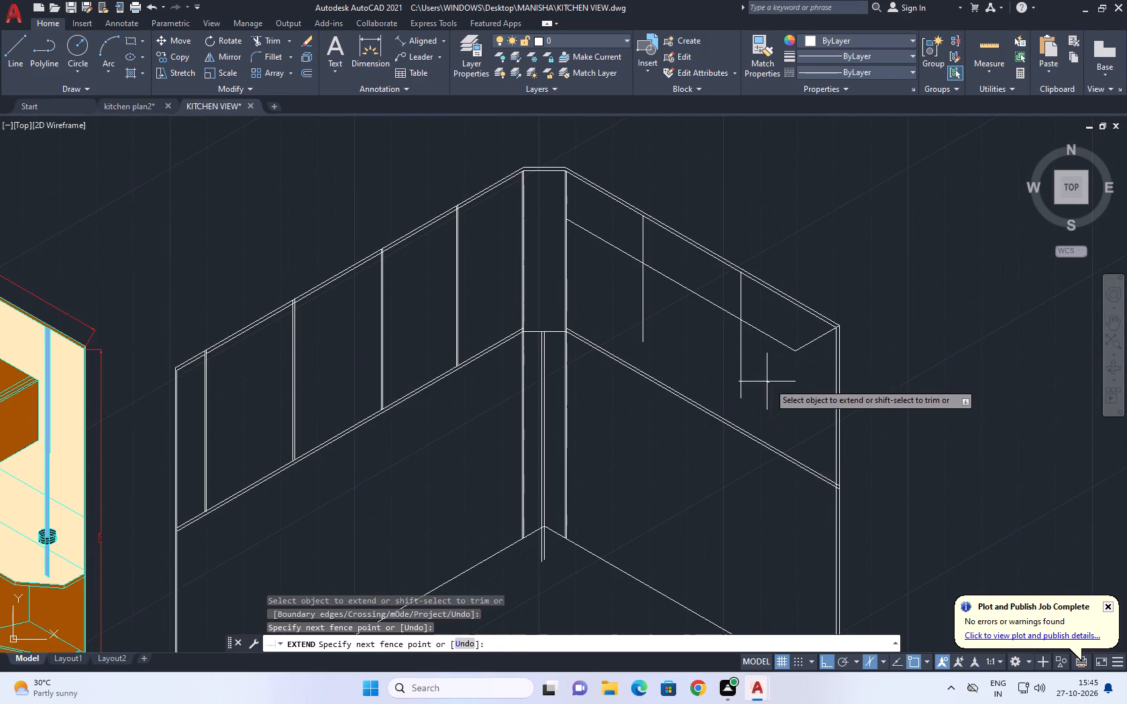
pyautogui.moveTo(763, 379); pyautogui.dragTo(747, 368)
pyautogui.click(628, 306)
pyautogui.click(747, 383)
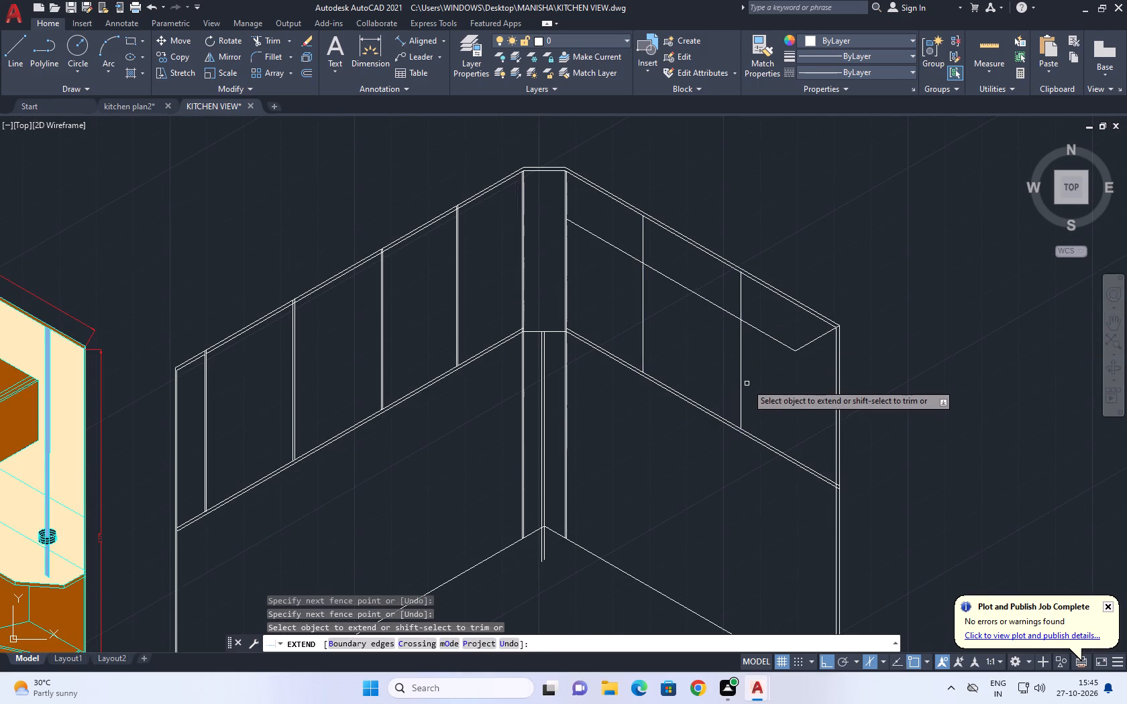
pyautogui.click(747, 388)
pyautogui.click(629, 313)
pyautogui.rightClick(616, 302)
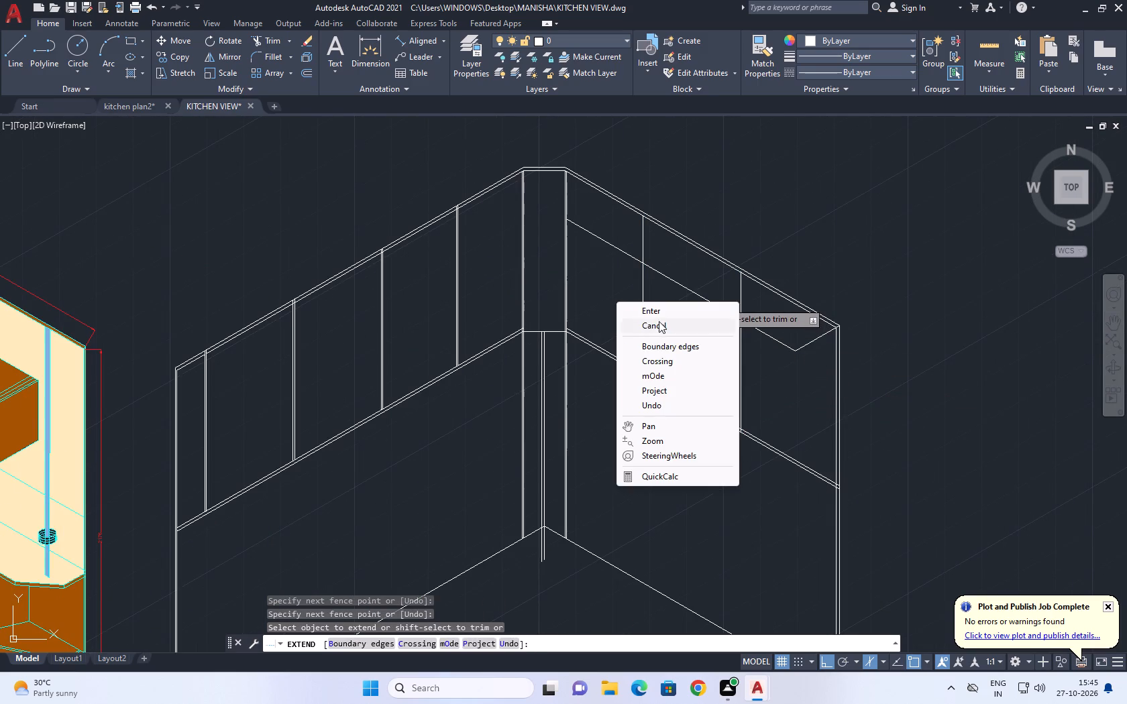
pyautogui.click(659, 320)
# Draw a 30° line about 2200 long from the midpoint of the west wall's outermost divider to just inside the corner cabinet.
pyautogui.moveTo(550, 305); pyautogui.dragTo(669, 282, button='middle')
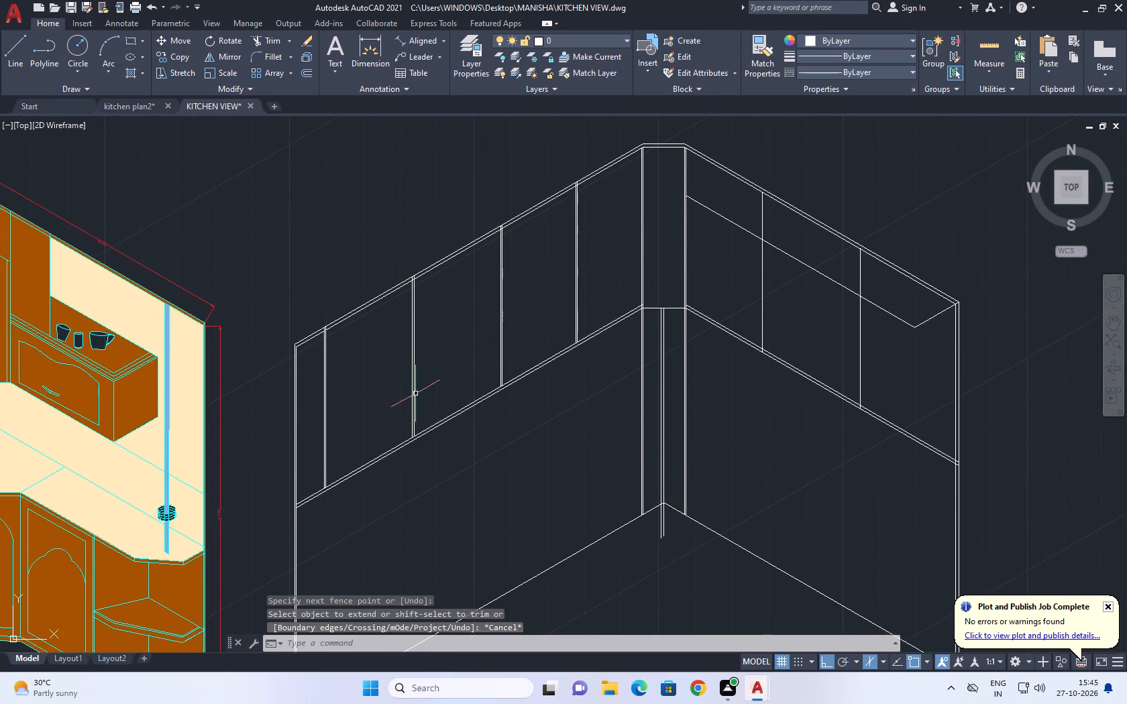
pyautogui.click(5, 47)
pyautogui.scroll(1, 323, 408)
pyautogui.click(323, 408)
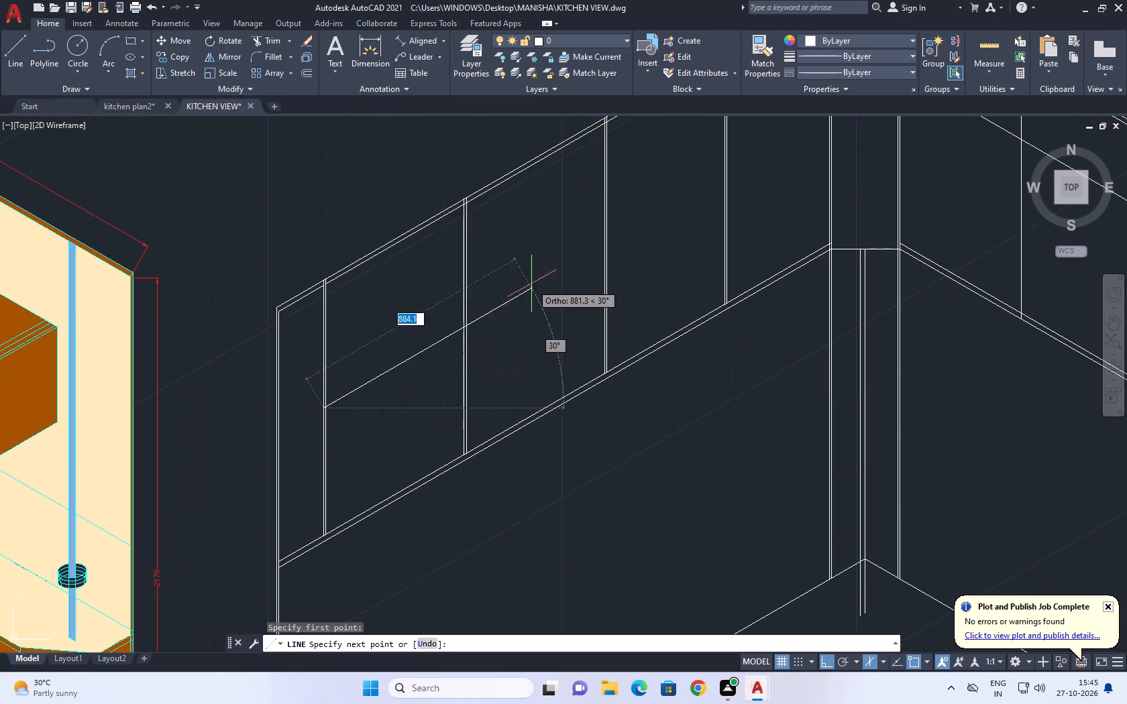
pyautogui.moveTo(531, 284); pyautogui.dragTo(418, 371, button='middle')
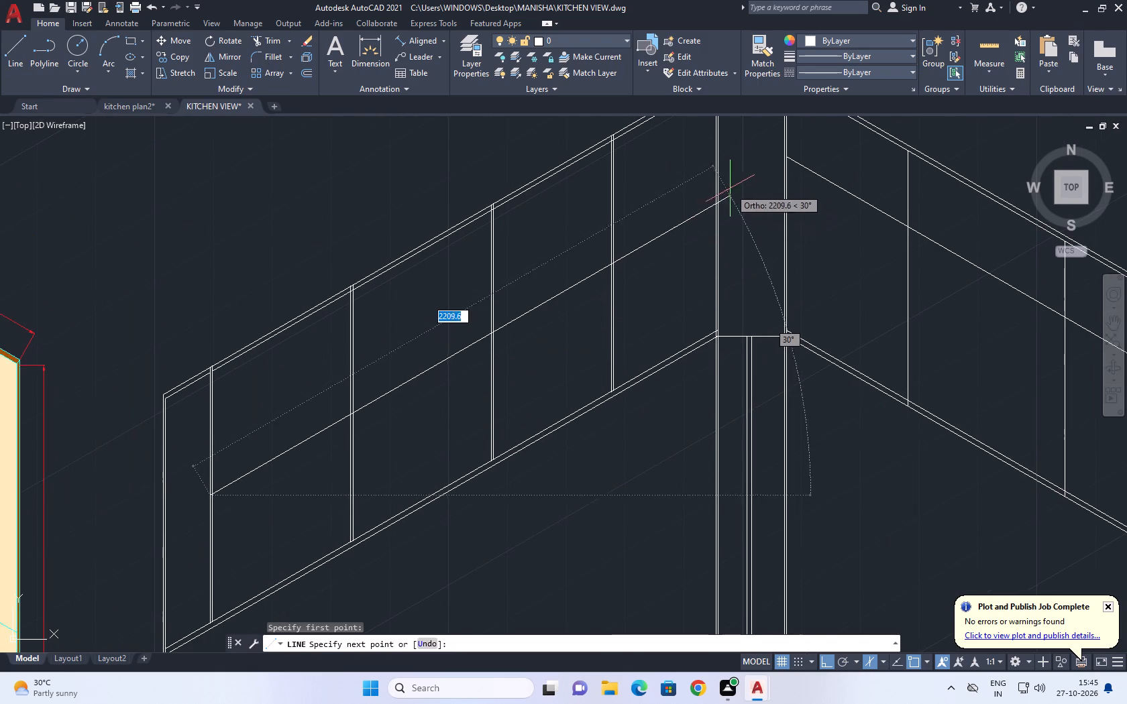
pyautogui.click(735, 185)
pyautogui.rightClick(751, 206)
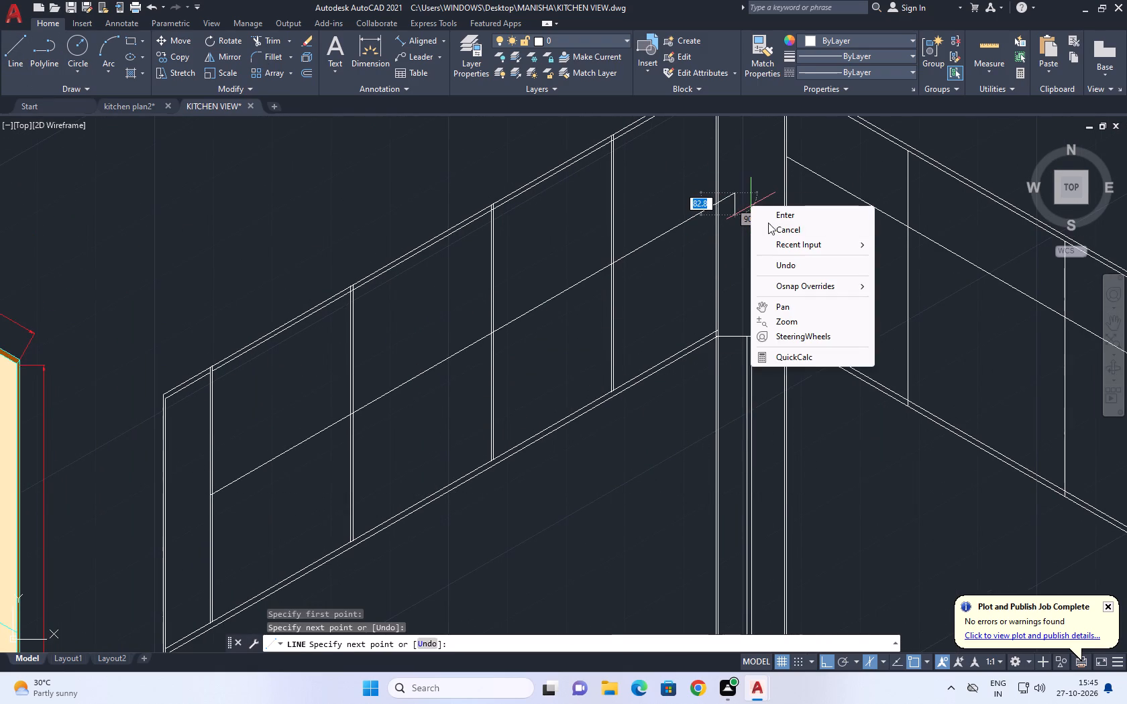
pyautogui.click(772, 231)
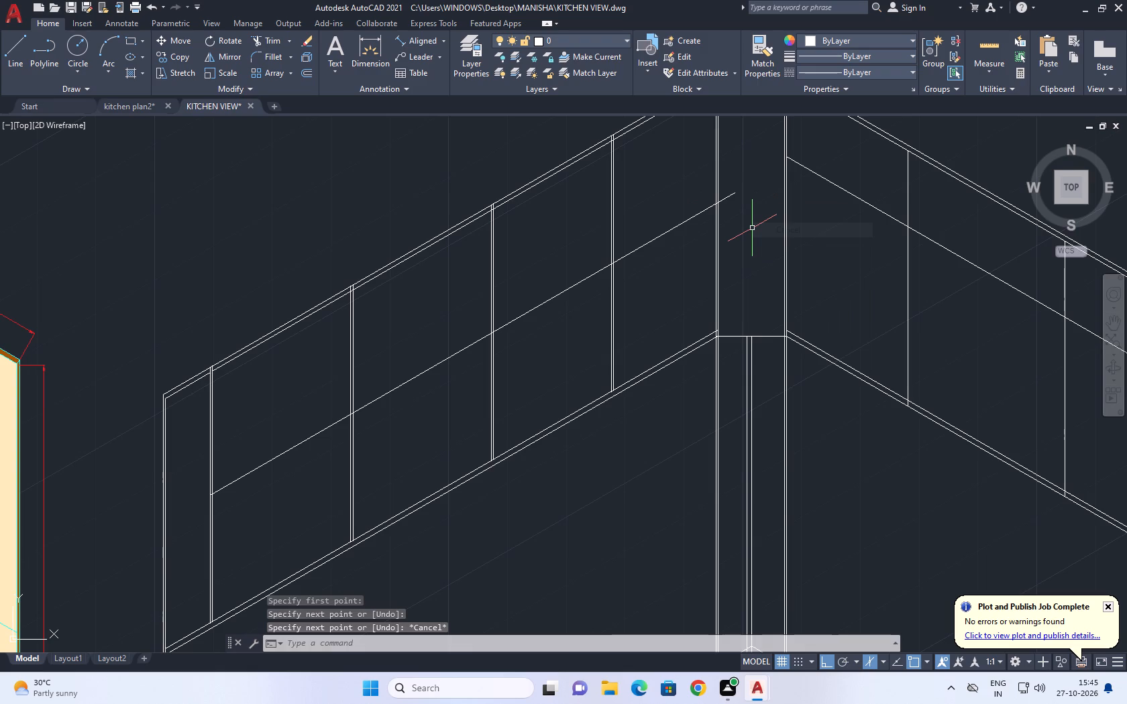
# Trim the new sloping line's overhanging end back to the corner cabinet's west edge.
pyautogui.moveTo(453, 190); pyautogui.dragTo(482, 238, button='middle')
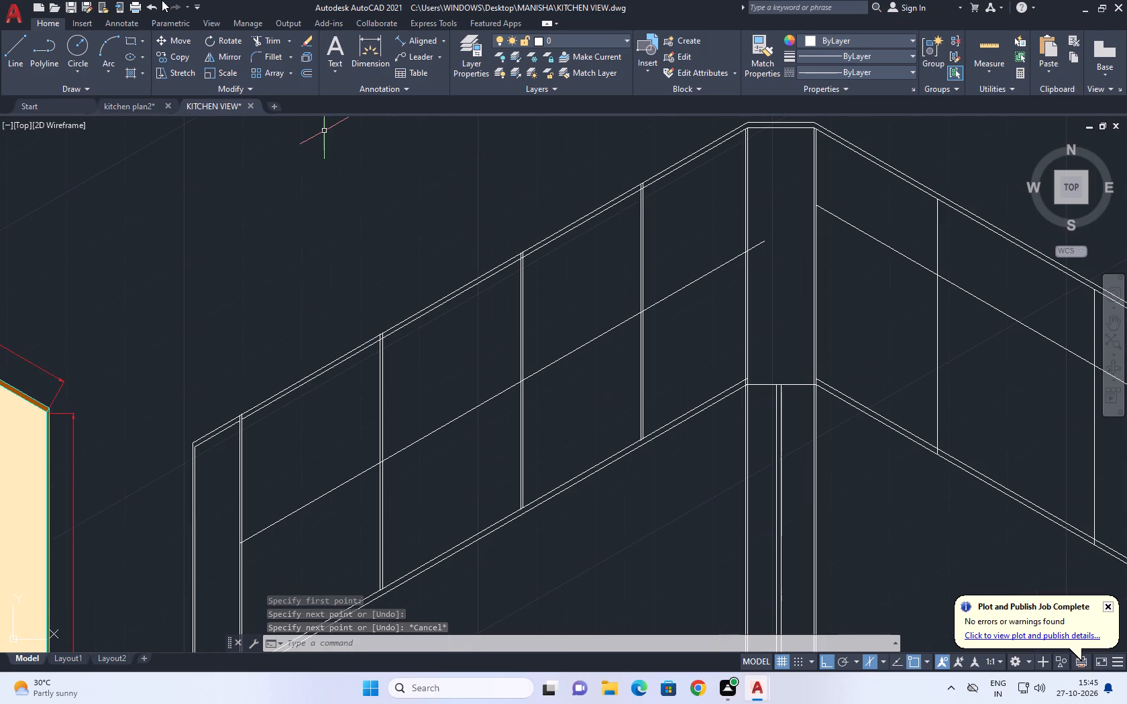
pyautogui.click(268, 39)
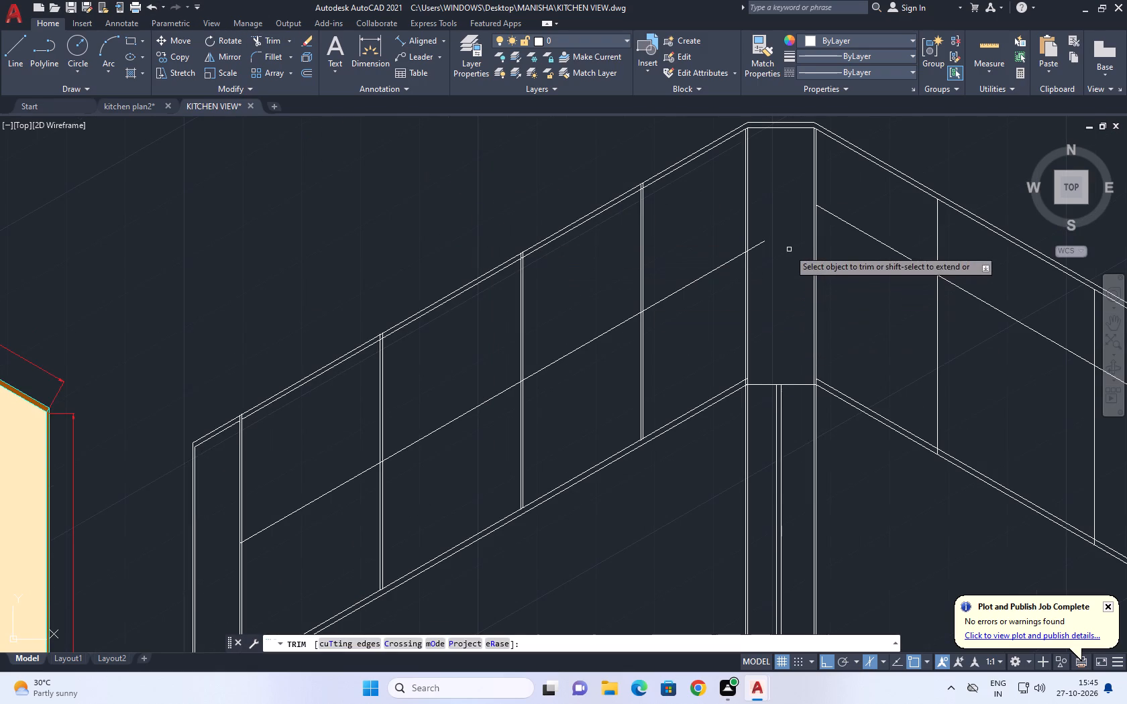
pyautogui.click(762, 229)
pyautogui.click(765, 263)
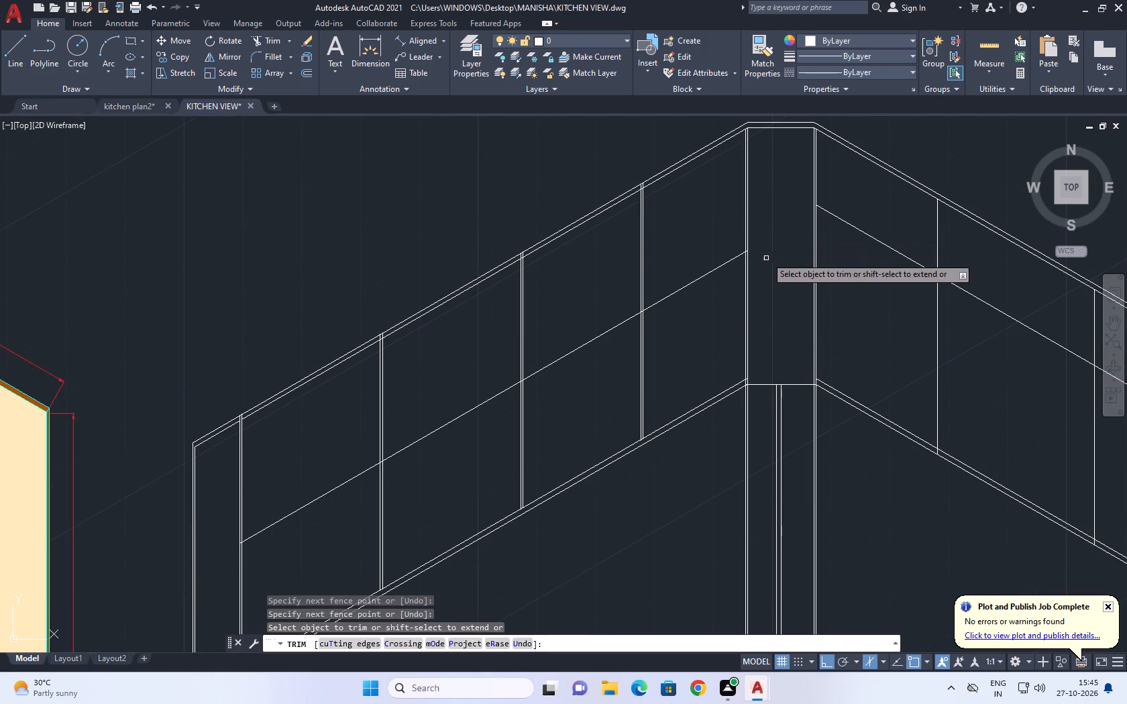
pyautogui.rightClick(767, 255)
pyautogui.click(800, 276)
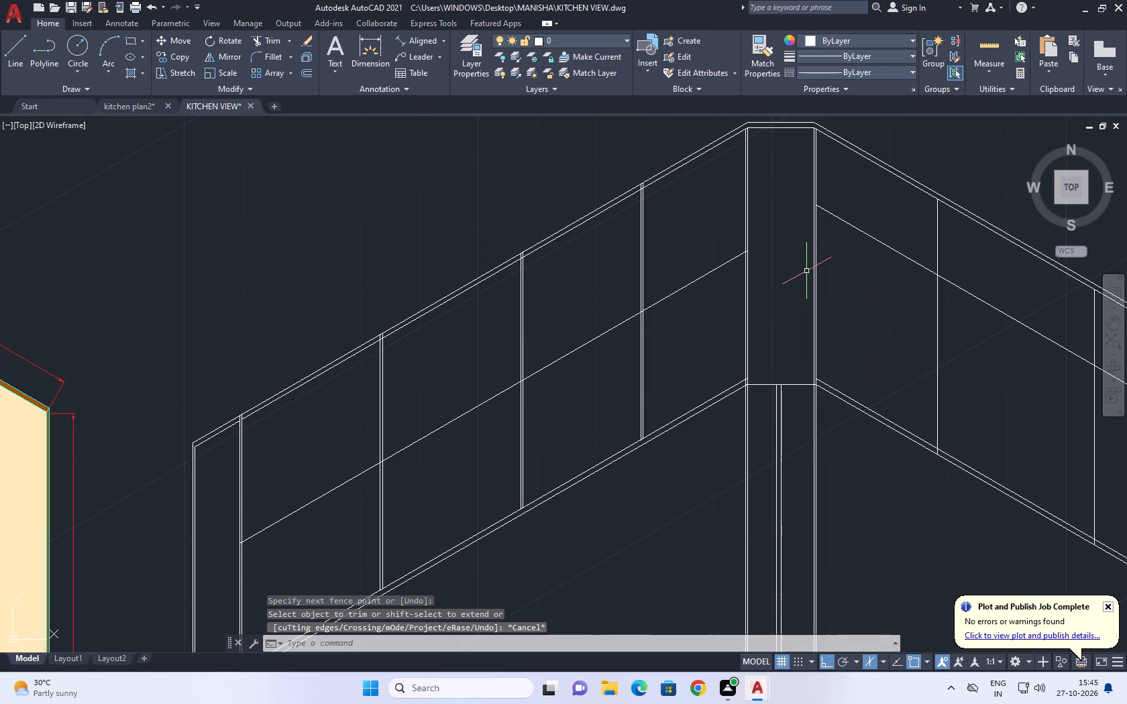
# Examine the outline's upper cabinets on both walls against the coloured kitchen view.
pyautogui.scroll(-2, 398, 414)
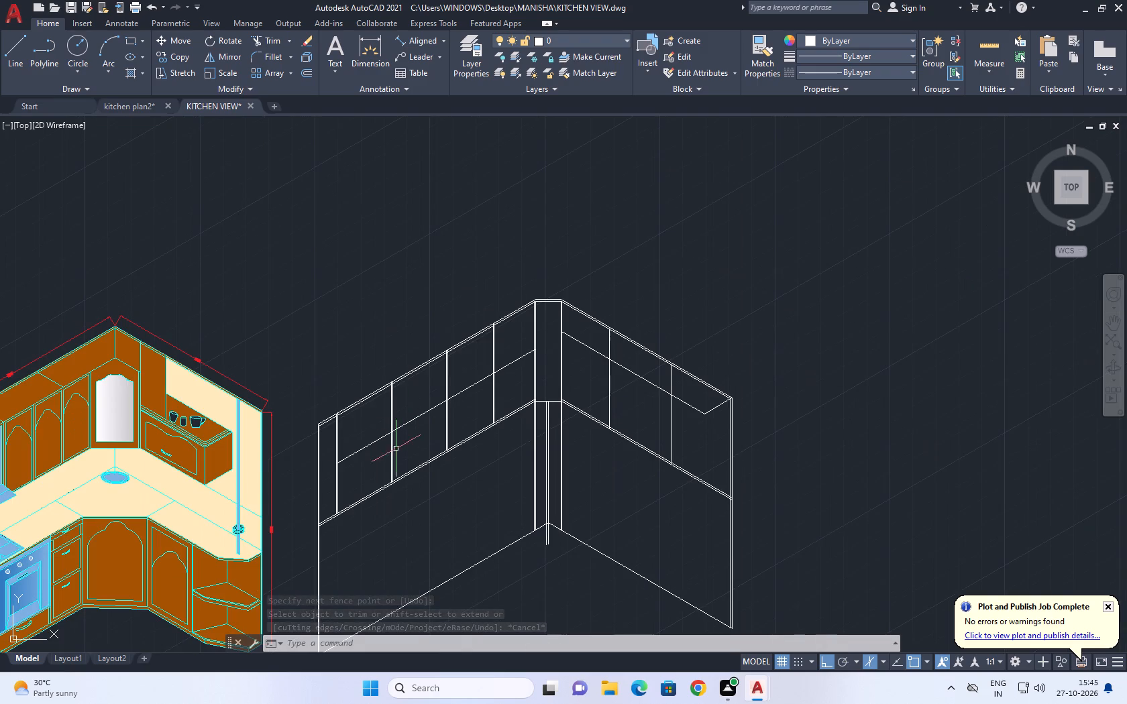
pyautogui.moveTo(270, 488); pyautogui.dragTo(458, 371, button='middle')
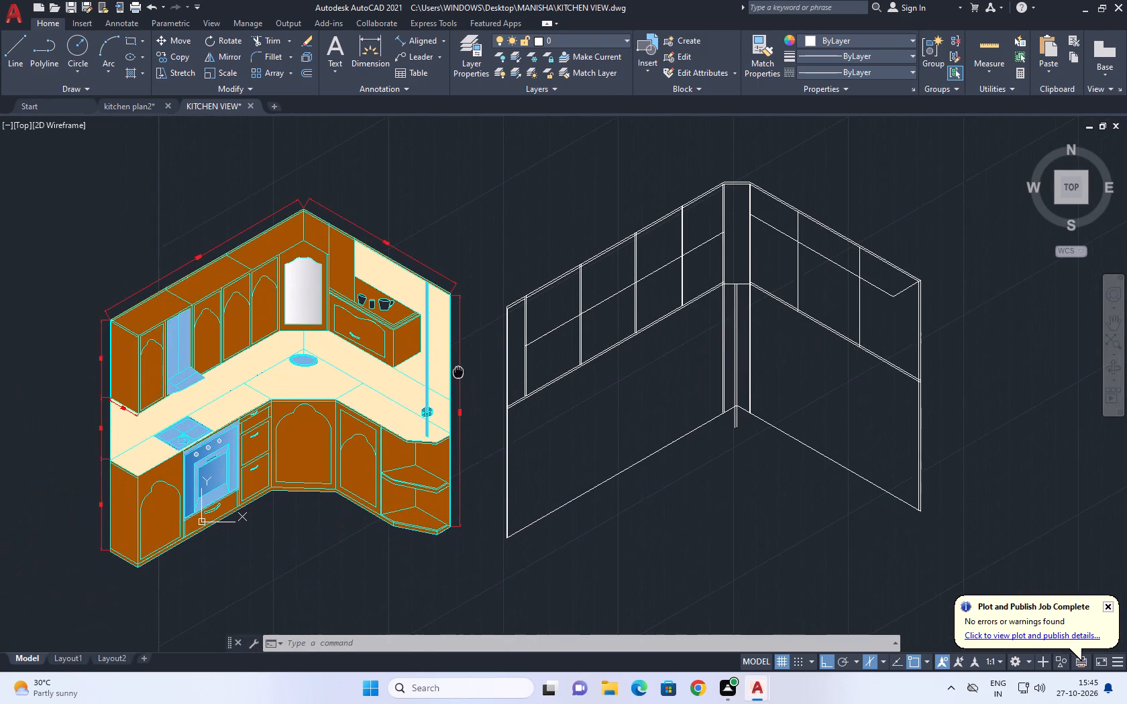
pyautogui.moveTo(458, 371); pyautogui.dragTo(459, 371, button='middle')
pyautogui.moveTo(596, 379); pyautogui.dragTo(541, 369, button='middle')
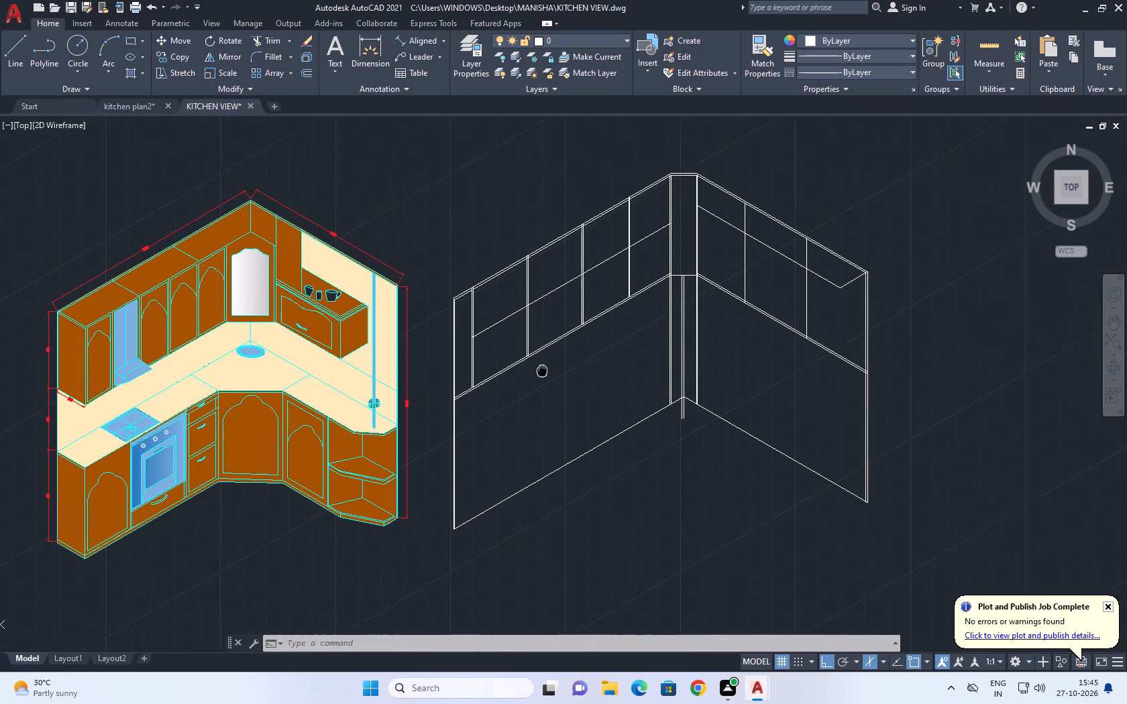
pyautogui.moveTo(541, 369); pyautogui.dragTo(512, 346, button='middle')
pyautogui.middleClick(512, 346)
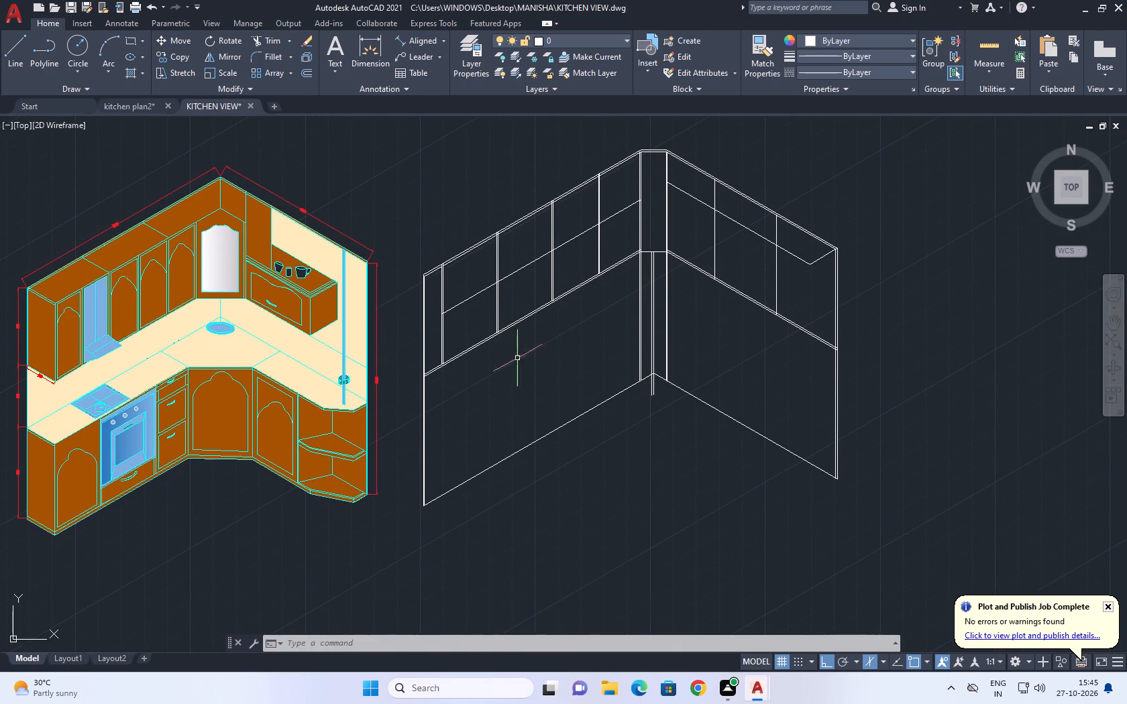
pyautogui.moveTo(572, 286); pyautogui.dragTo(350, 333, button='middle')
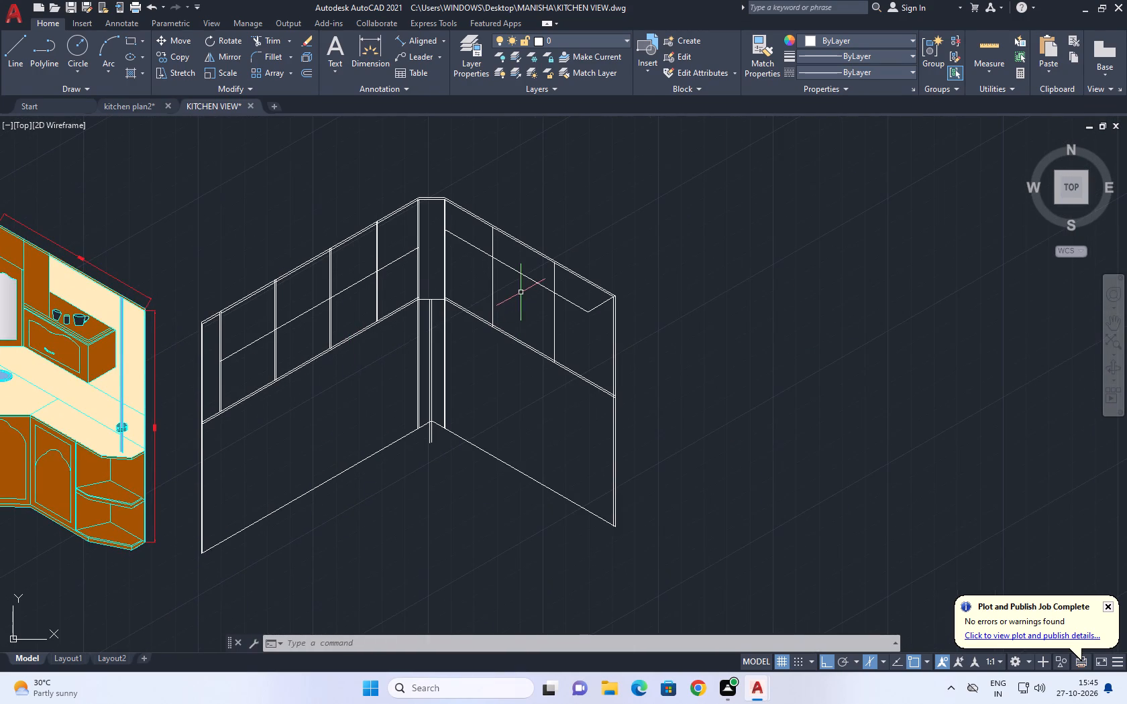
pyautogui.moveTo(536, 289); pyautogui.dragTo(579, 349, button='middle')
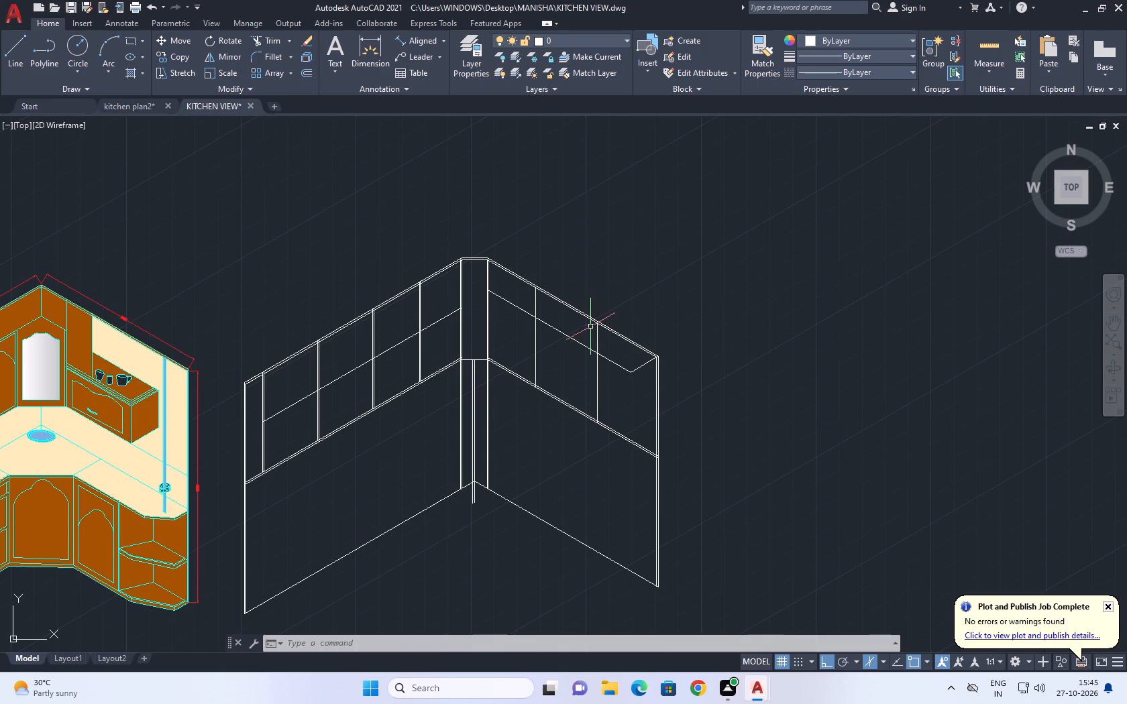
pyautogui.moveTo(524, 291); pyautogui.dragTo(482, 287, button='middle')
pyautogui.middleClick(482, 287)
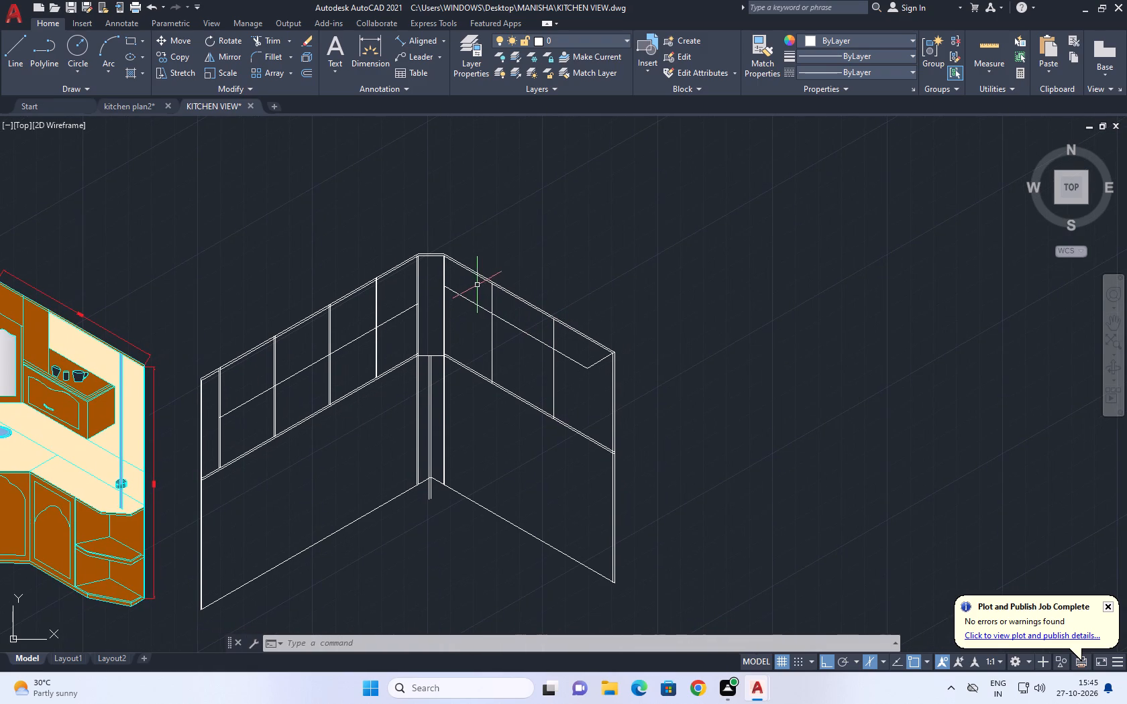
pyautogui.moveTo(411, 351); pyautogui.dragTo(467, 379, button='middle')
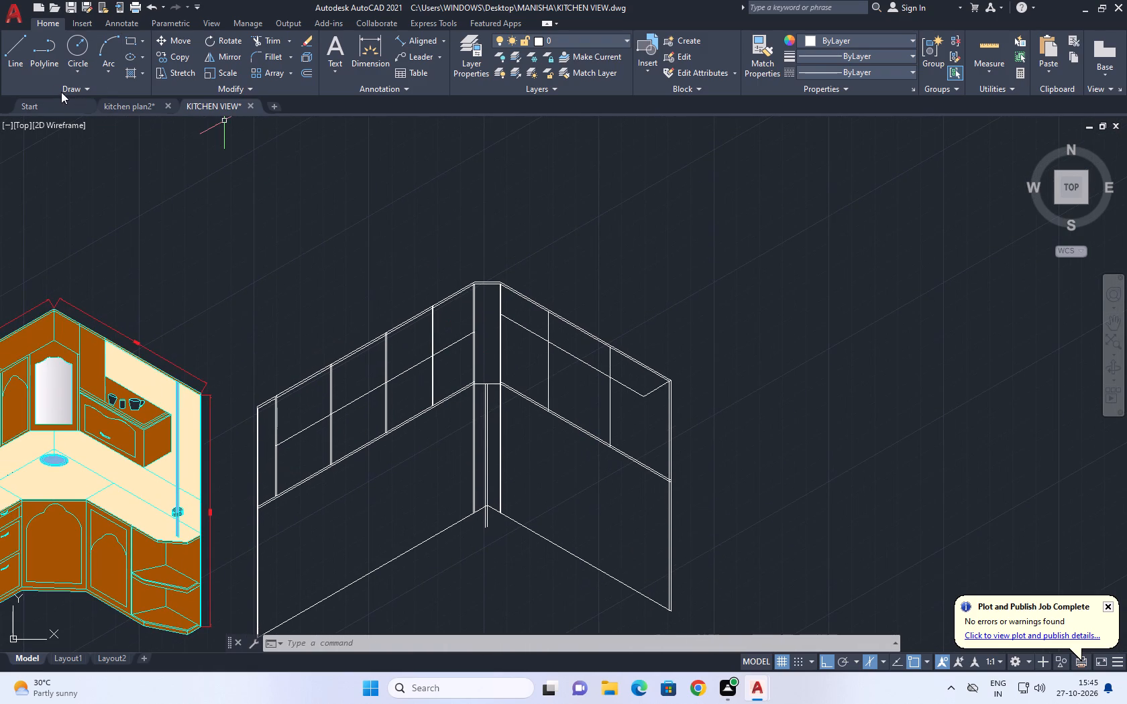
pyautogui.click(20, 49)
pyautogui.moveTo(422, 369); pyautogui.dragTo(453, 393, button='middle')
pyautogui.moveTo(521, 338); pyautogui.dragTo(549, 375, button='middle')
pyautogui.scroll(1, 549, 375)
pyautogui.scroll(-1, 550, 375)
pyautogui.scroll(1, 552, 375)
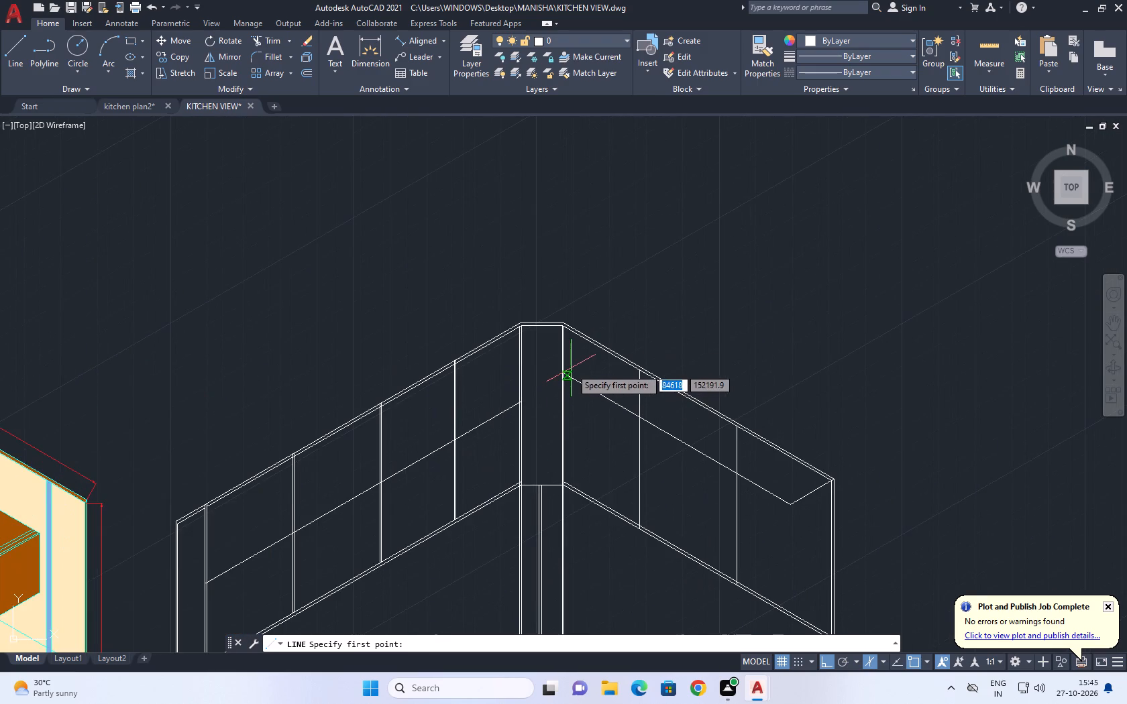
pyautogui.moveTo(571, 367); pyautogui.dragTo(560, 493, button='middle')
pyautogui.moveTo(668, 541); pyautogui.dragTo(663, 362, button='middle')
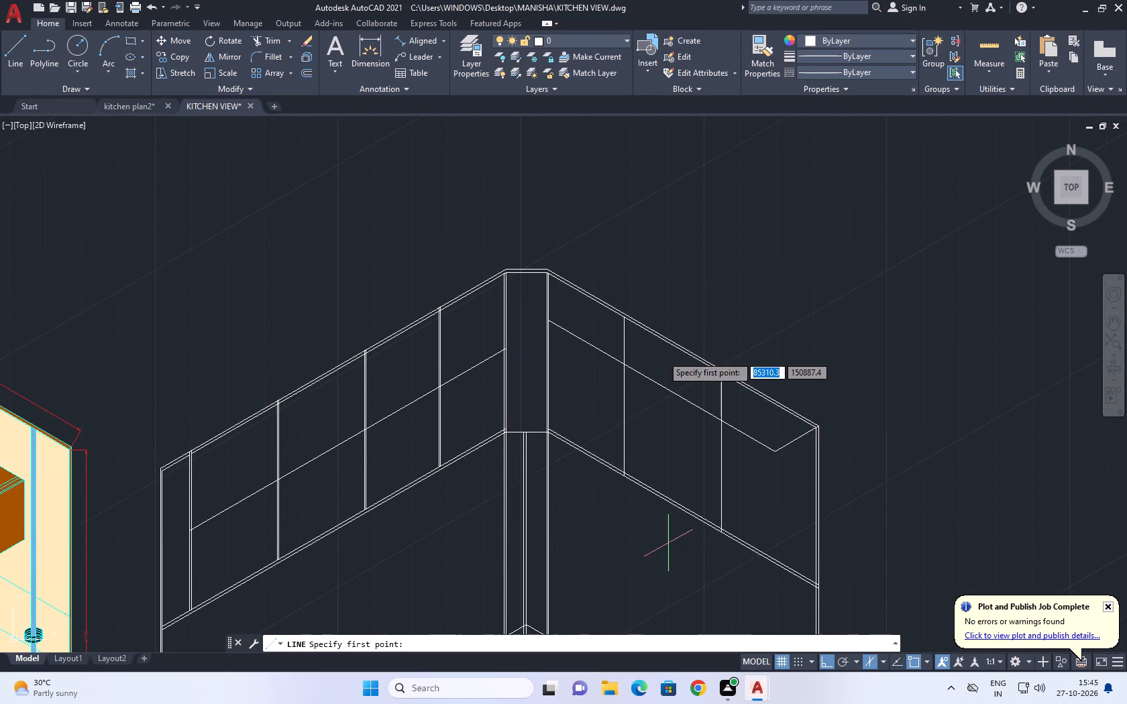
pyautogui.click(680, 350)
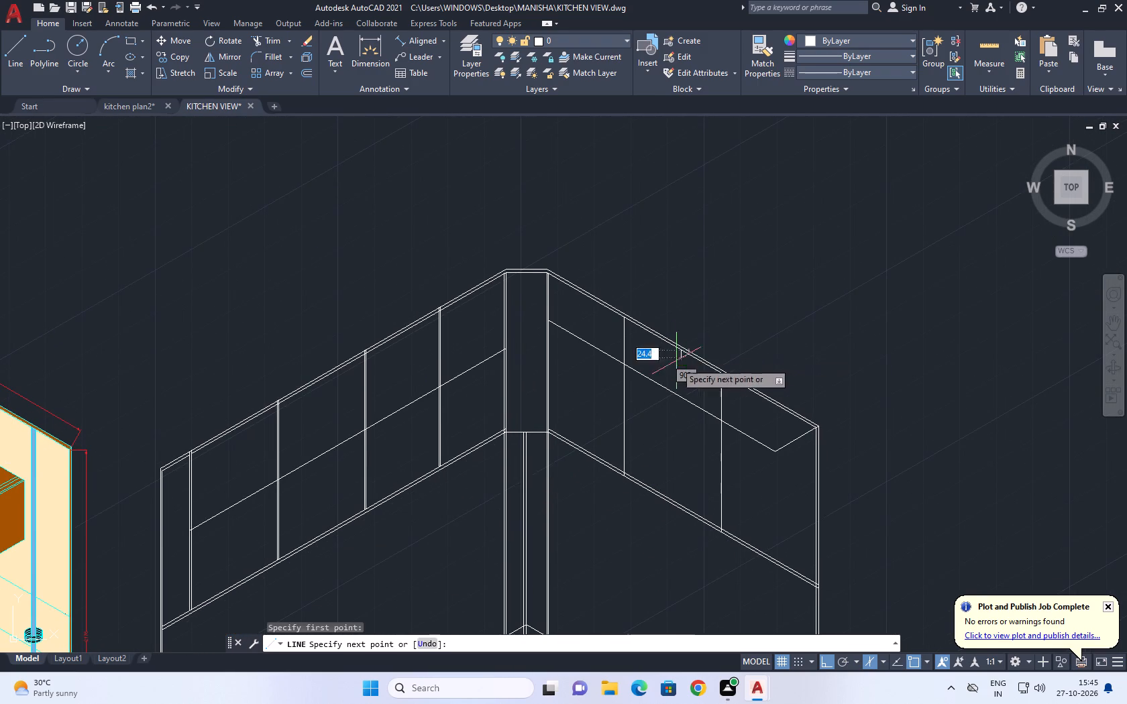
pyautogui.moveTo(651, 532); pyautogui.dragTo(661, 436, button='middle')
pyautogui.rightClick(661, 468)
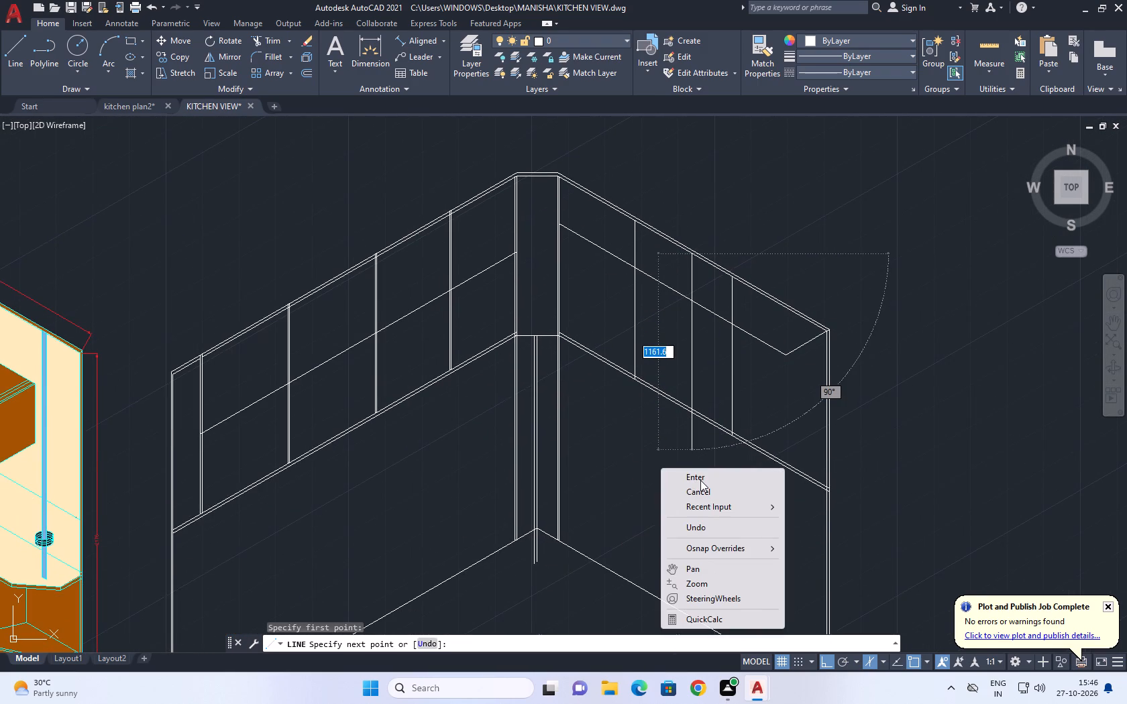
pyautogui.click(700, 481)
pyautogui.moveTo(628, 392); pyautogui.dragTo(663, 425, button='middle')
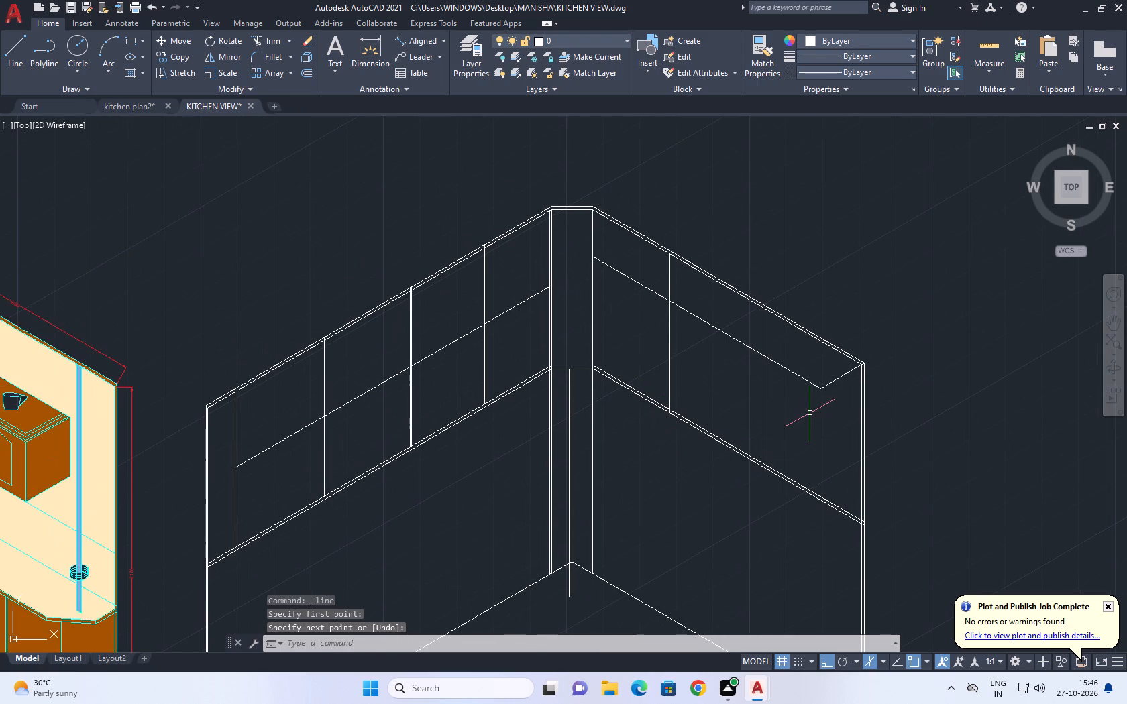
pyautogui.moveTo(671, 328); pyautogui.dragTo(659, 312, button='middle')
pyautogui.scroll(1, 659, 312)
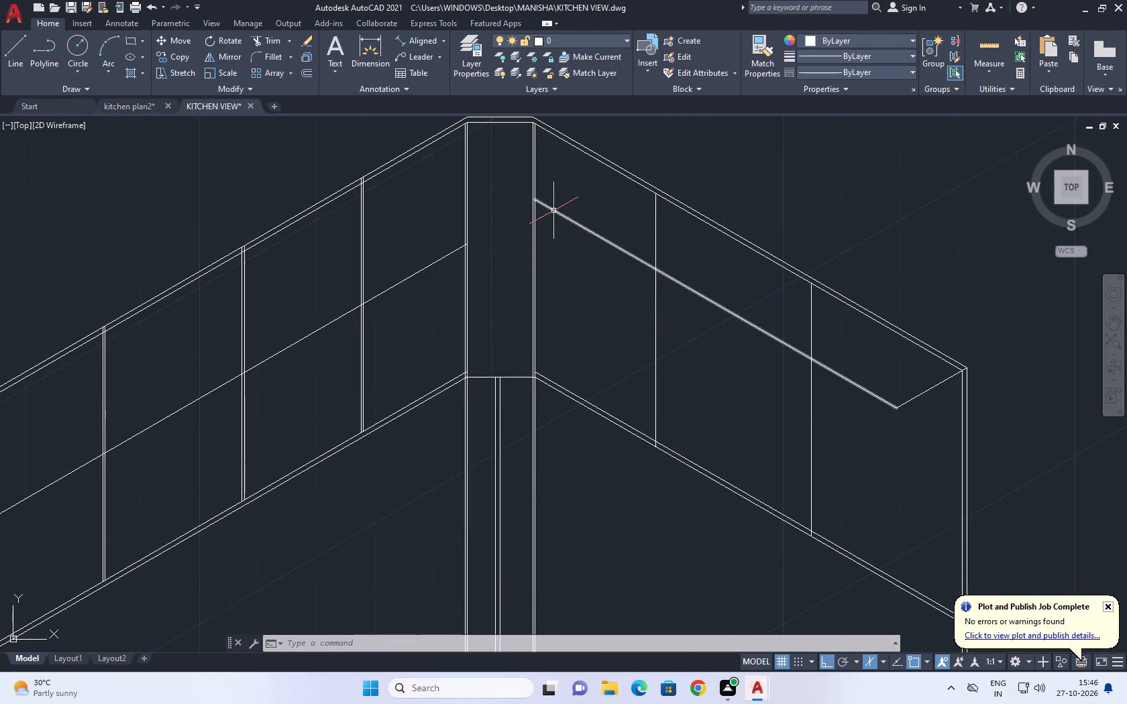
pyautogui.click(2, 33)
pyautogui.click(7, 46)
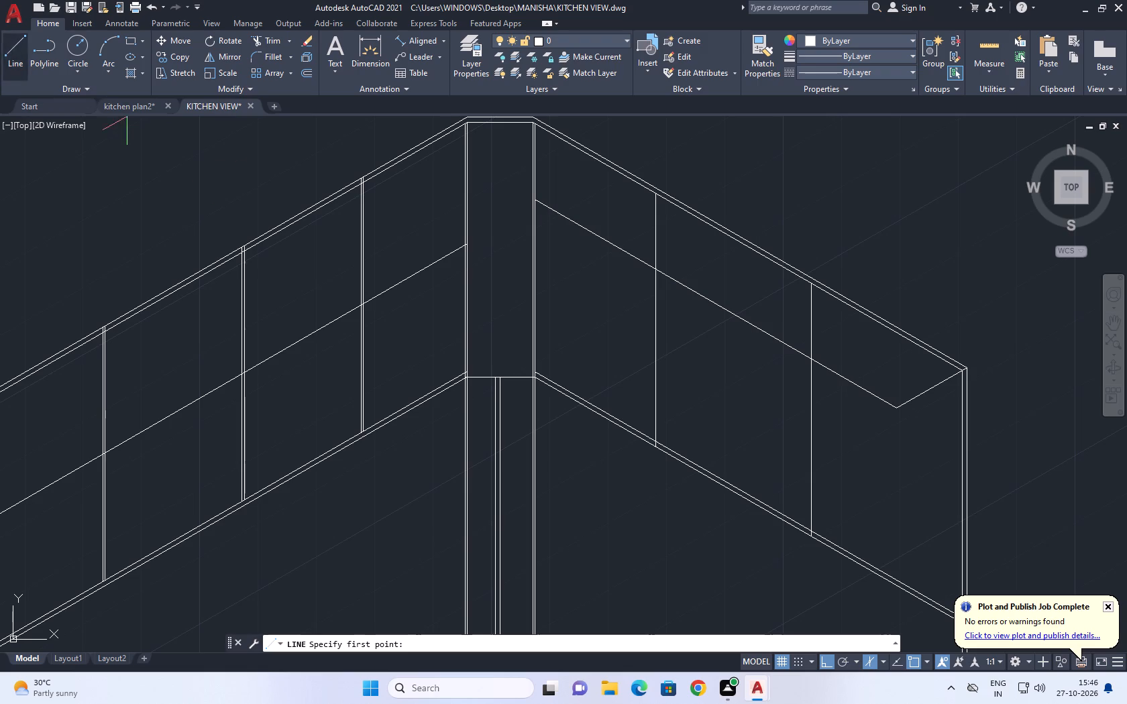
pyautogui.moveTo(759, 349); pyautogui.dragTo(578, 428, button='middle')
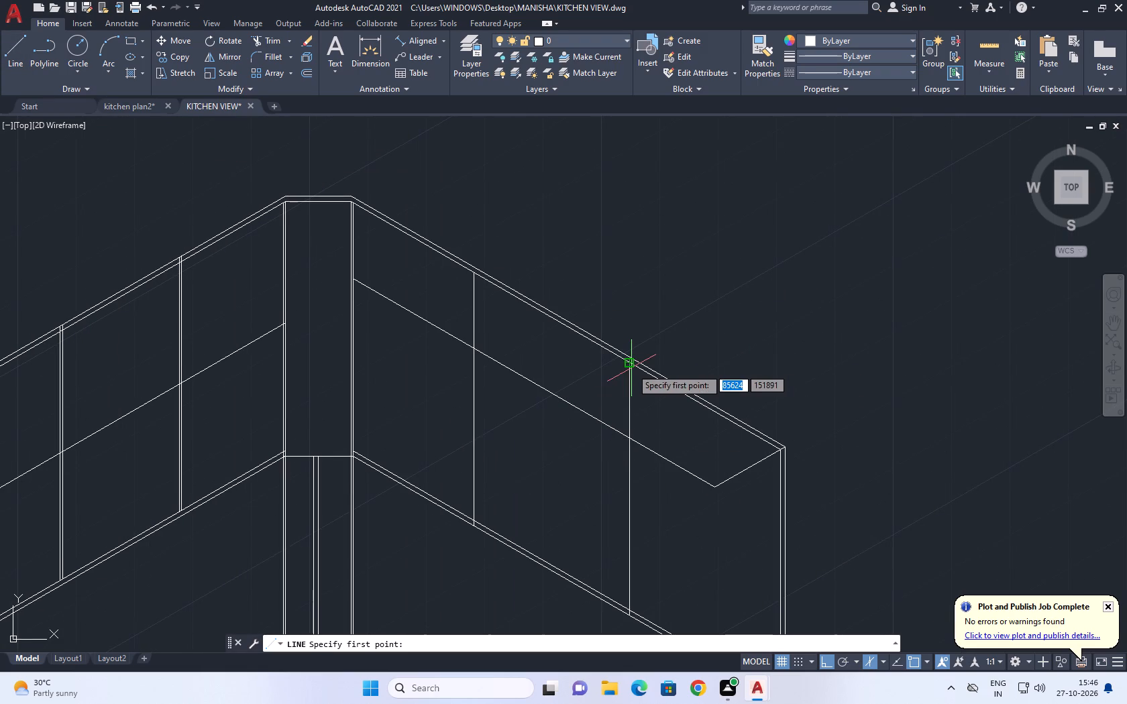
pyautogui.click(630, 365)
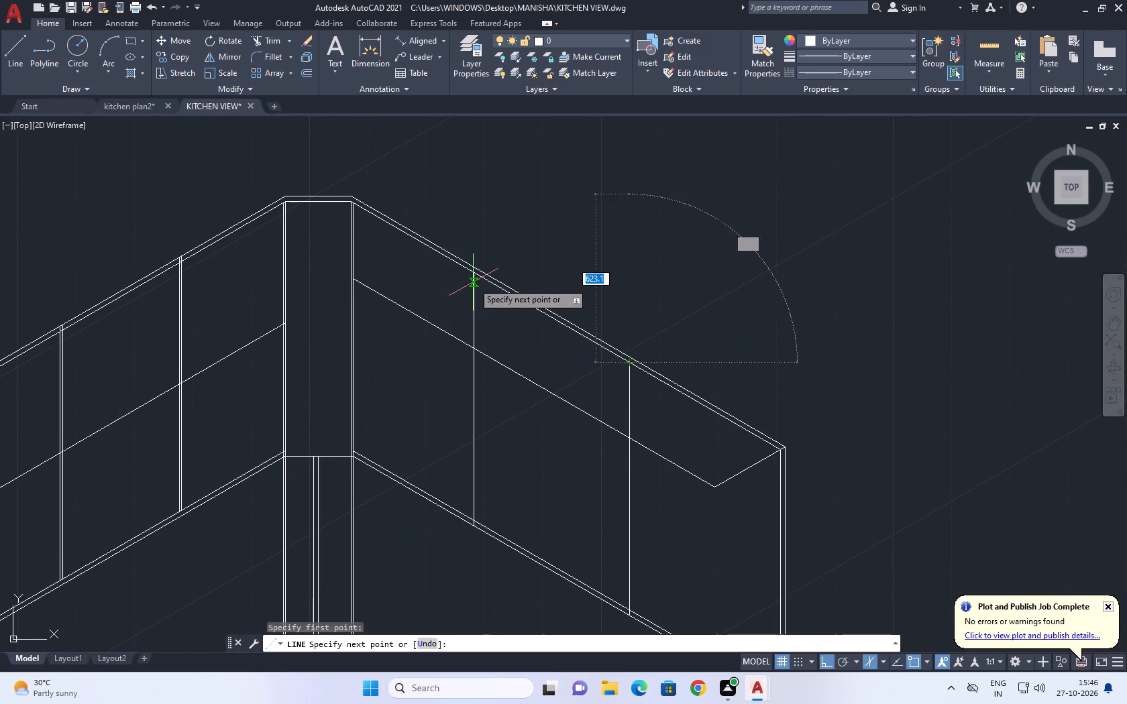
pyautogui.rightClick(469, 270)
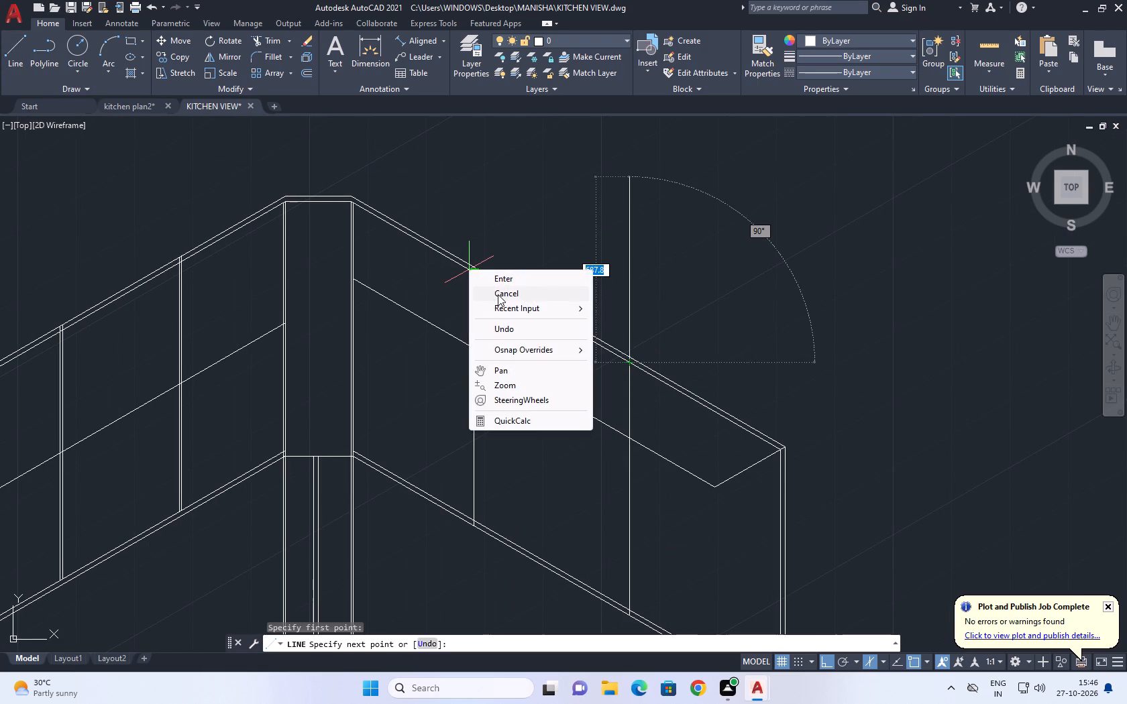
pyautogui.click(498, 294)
# Erase the long sloping shelf line that crosses the west wall's upper cabinets.
pyautogui.scroll(-1, 720, 484)
pyautogui.moveTo(641, 475); pyautogui.dragTo(616, 404, button='middle')
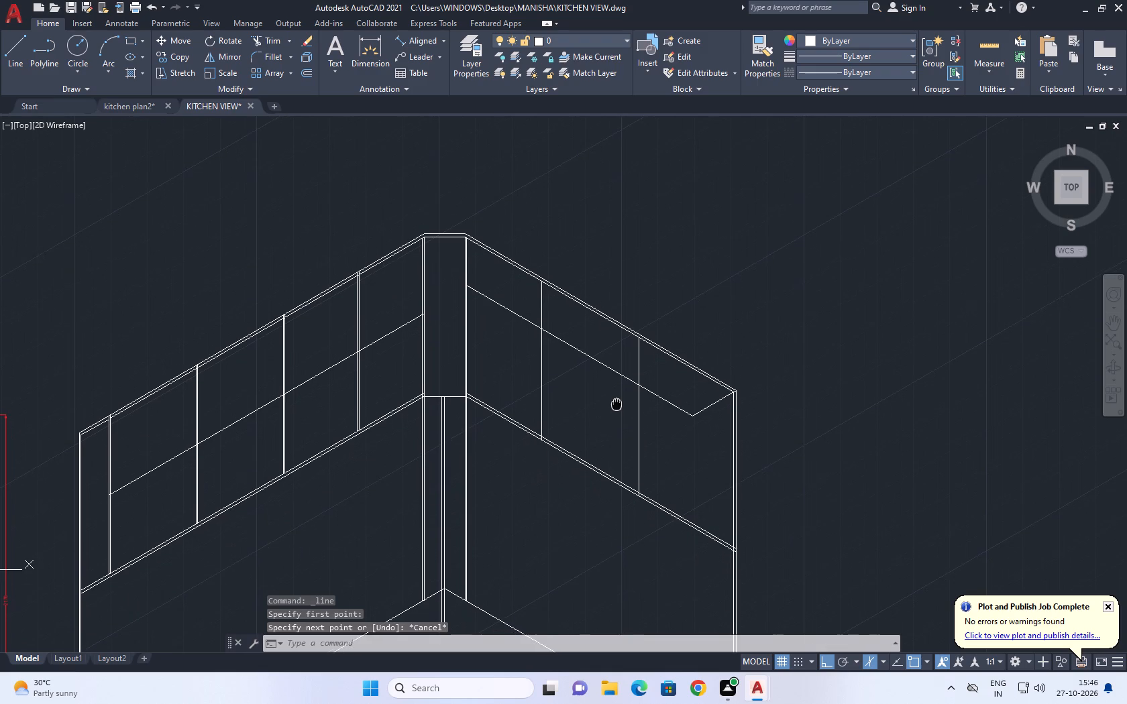
pyautogui.moveTo(616, 404); pyautogui.dragTo(616, 400, button='middle')
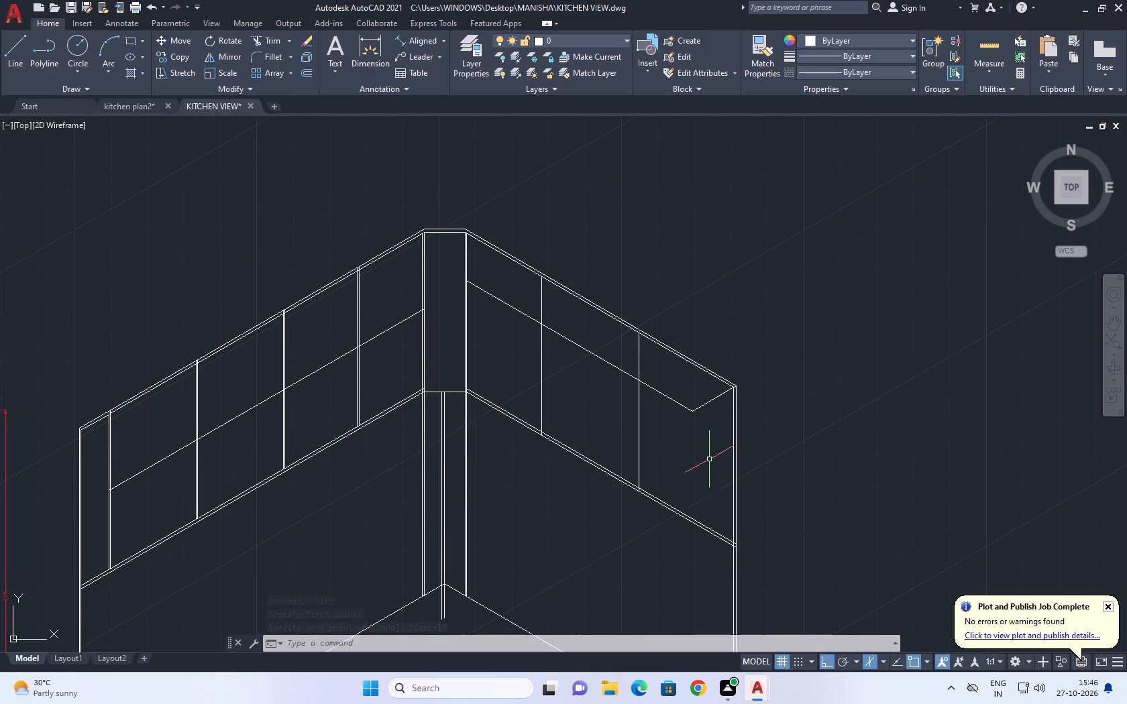
pyautogui.moveTo(468, 392); pyautogui.dragTo(544, 447, button='middle')
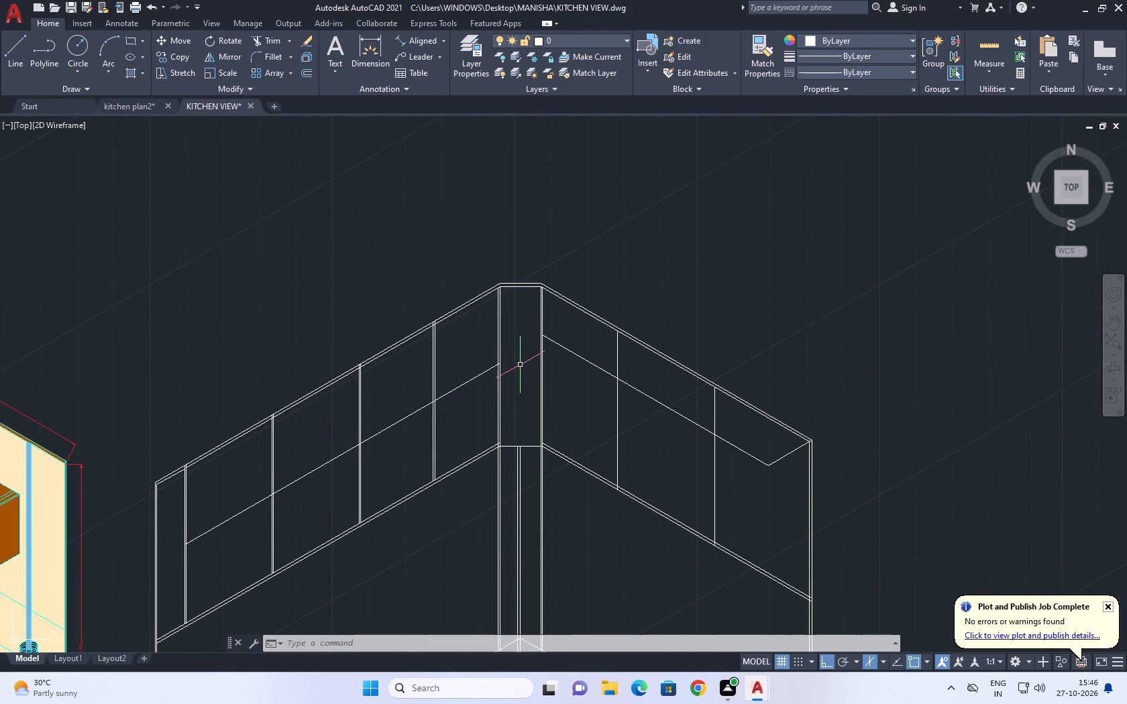
pyautogui.moveTo(473, 426); pyautogui.dragTo(502, 377, button='middle')
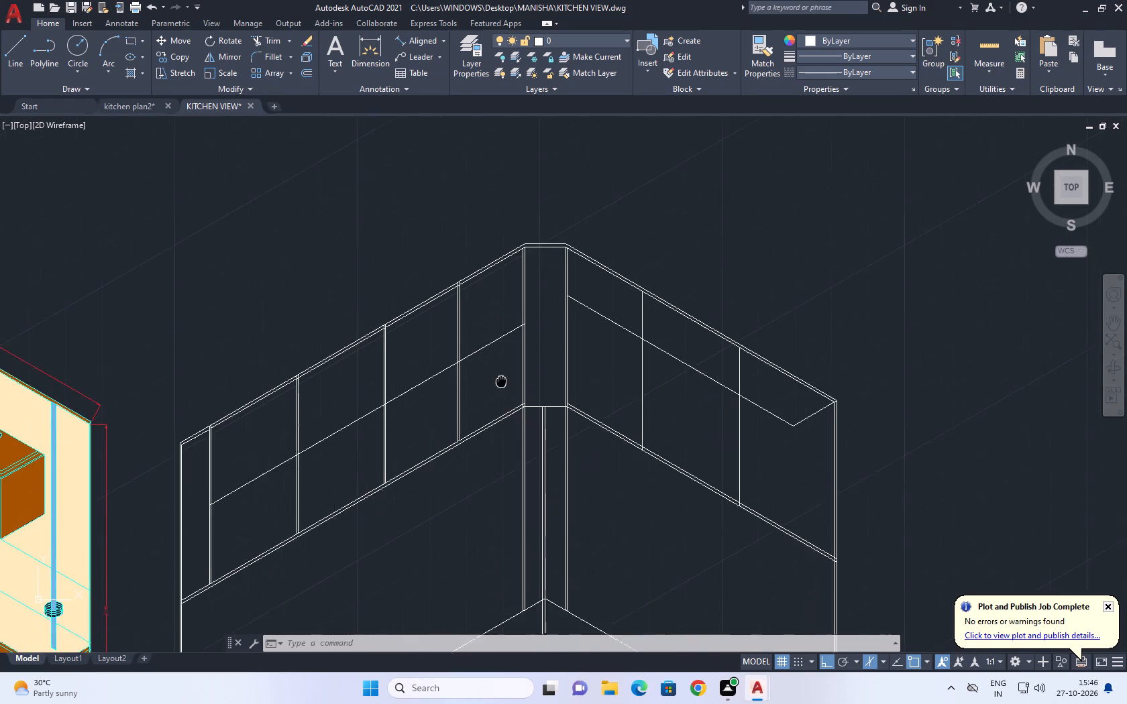
pyautogui.moveTo(502, 377); pyautogui.dragTo(537, 338, button='middle')
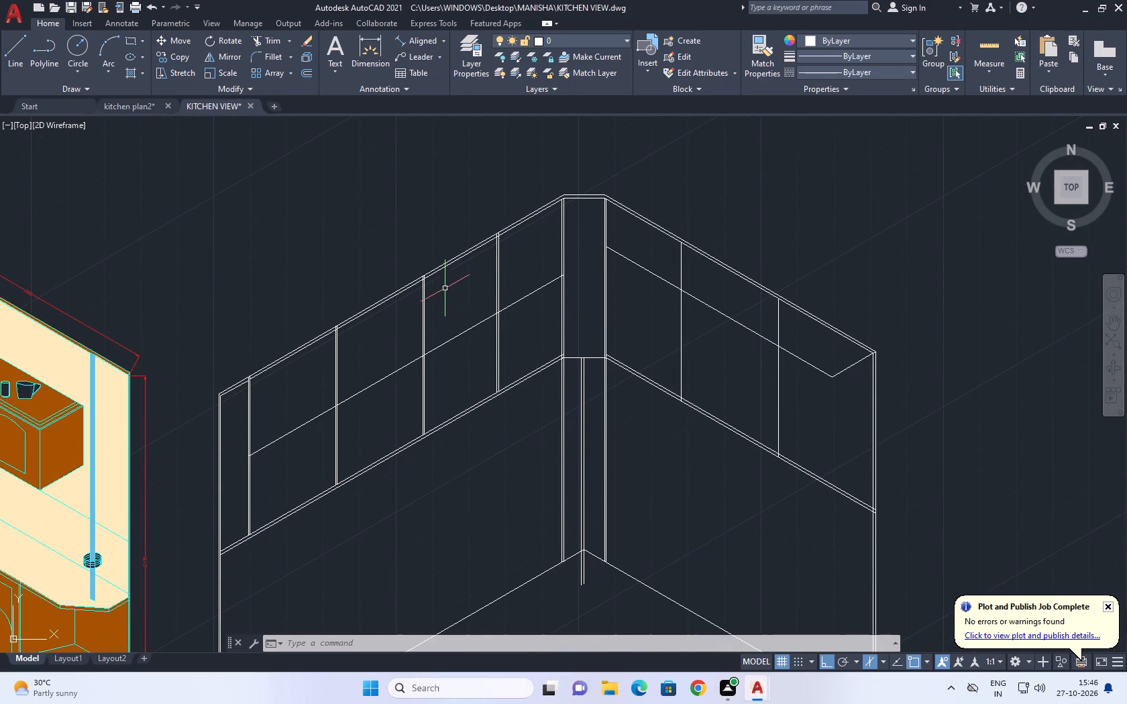
pyautogui.moveTo(461, 340); pyautogui.dragTo(516, 322, button='middle')
pyautogui.click(518, 312)
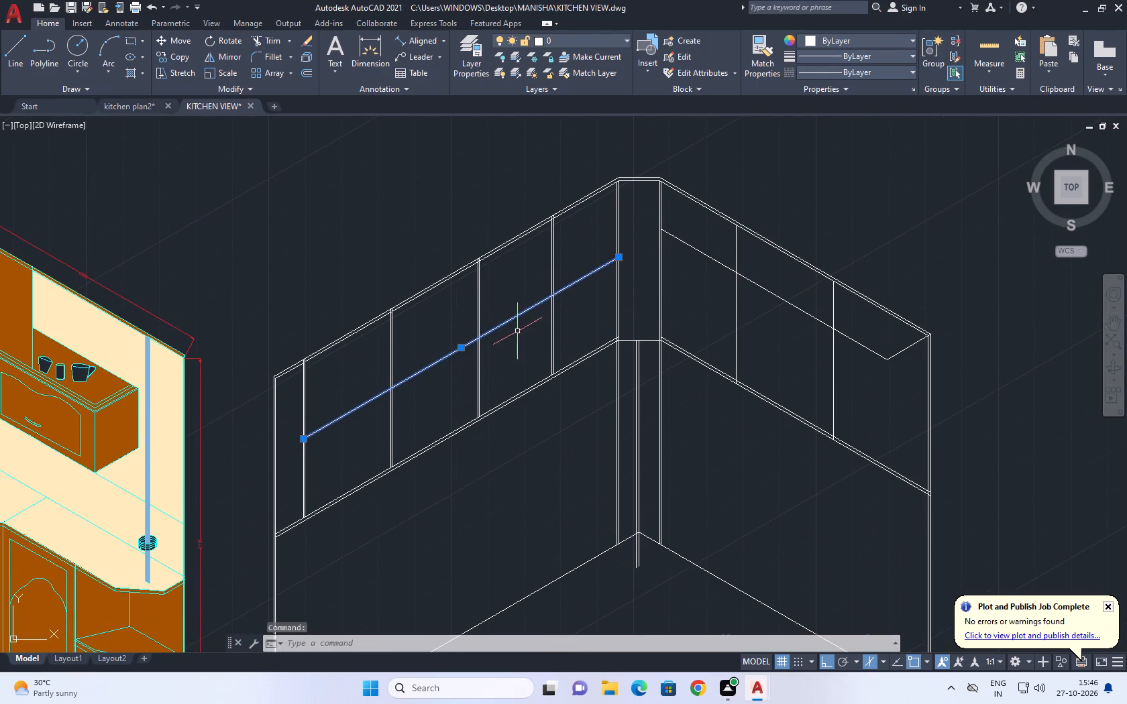
pyautogui.rightClick(533, 280)
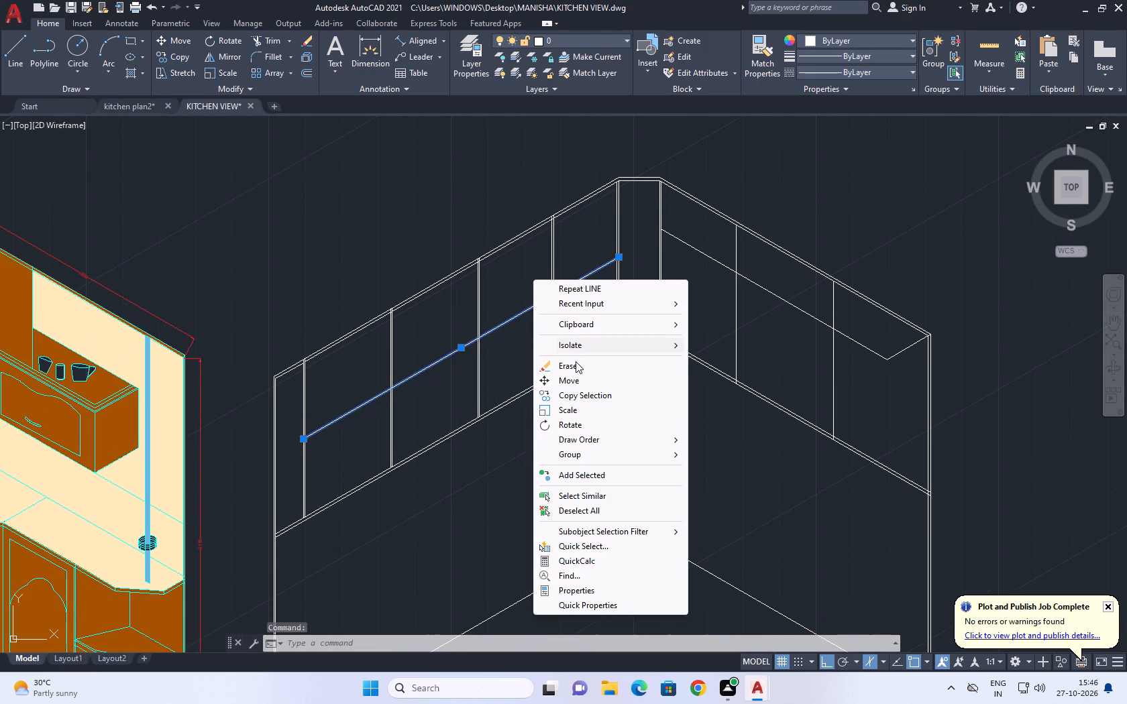
pyautogui.click(574, 363)
# Extend the west wall's two outermost double dividers down past the double bottom line to the floor line.
pyautogui.moveTo(594, 357); pyautogui.dragTo(576, 355, button='middle')
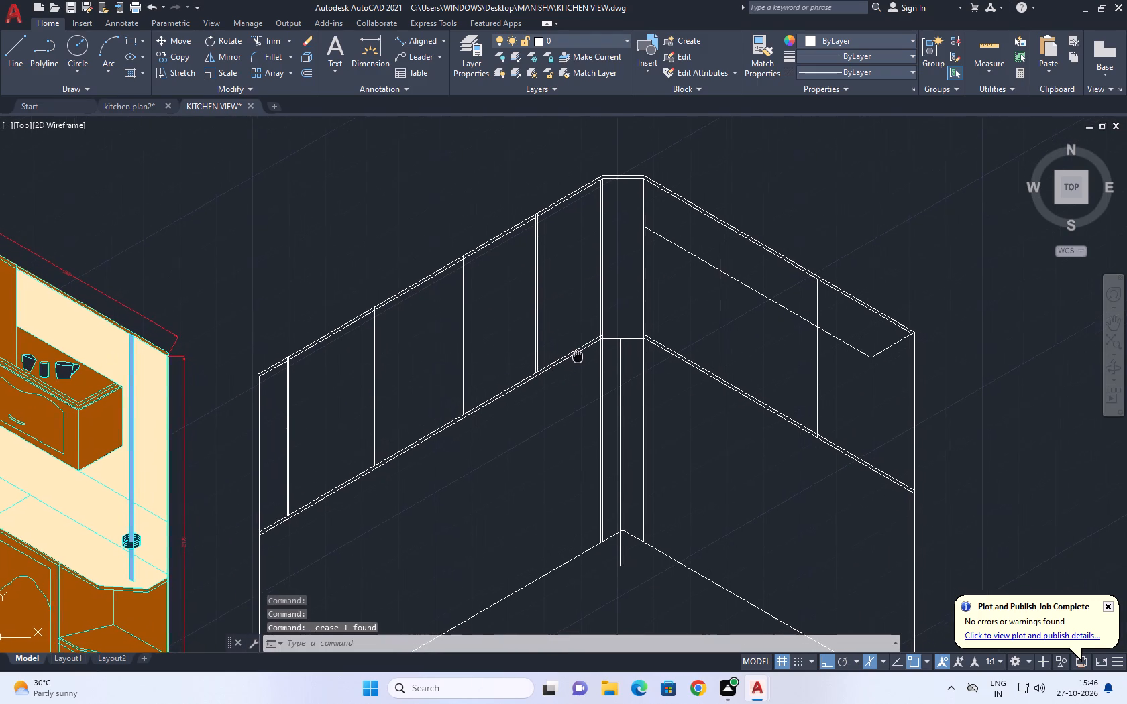
pyautogui.moveTo(576, 355); pyautogui.dragTo(574, 353, button='middle')
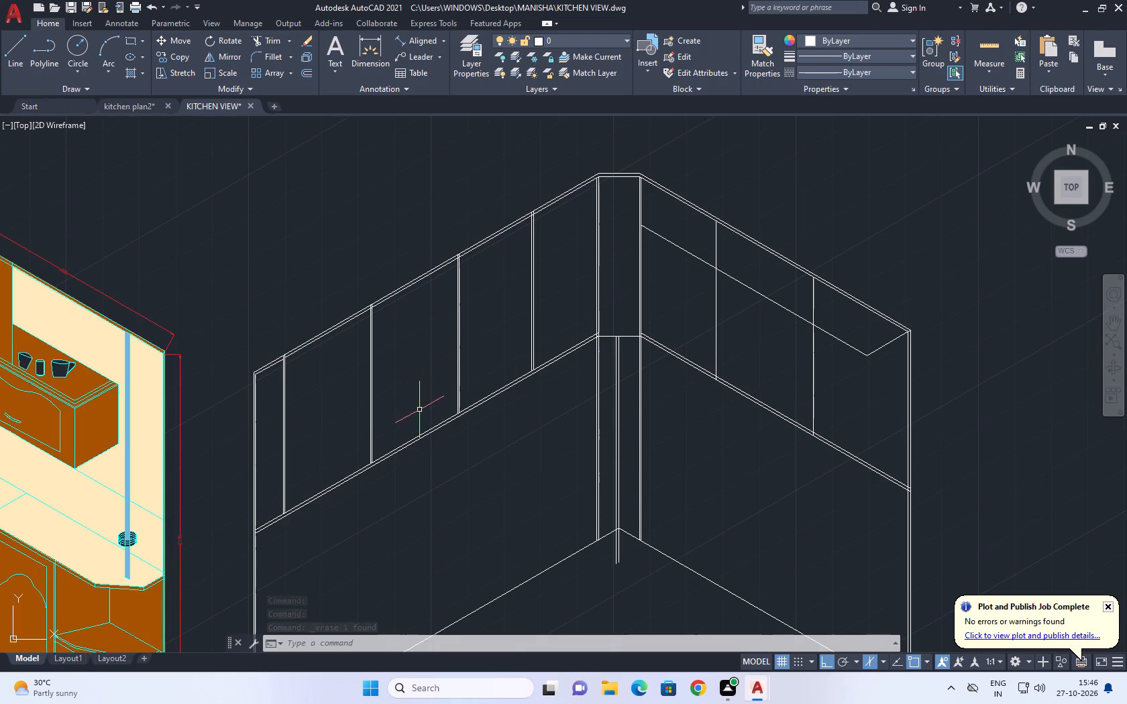
pyautogui.moveTo(376, 432); pyautogui.dragTo(515, 318, button='middle')
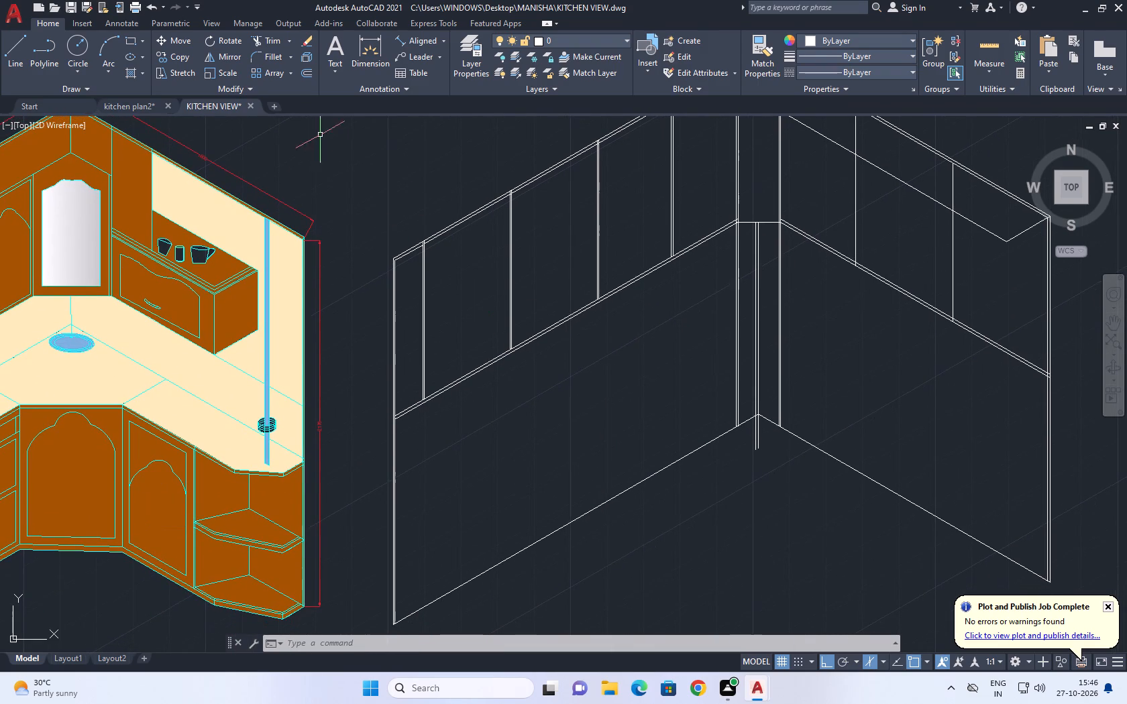
pyautogui.write('EX')
pyautogui.press('space')
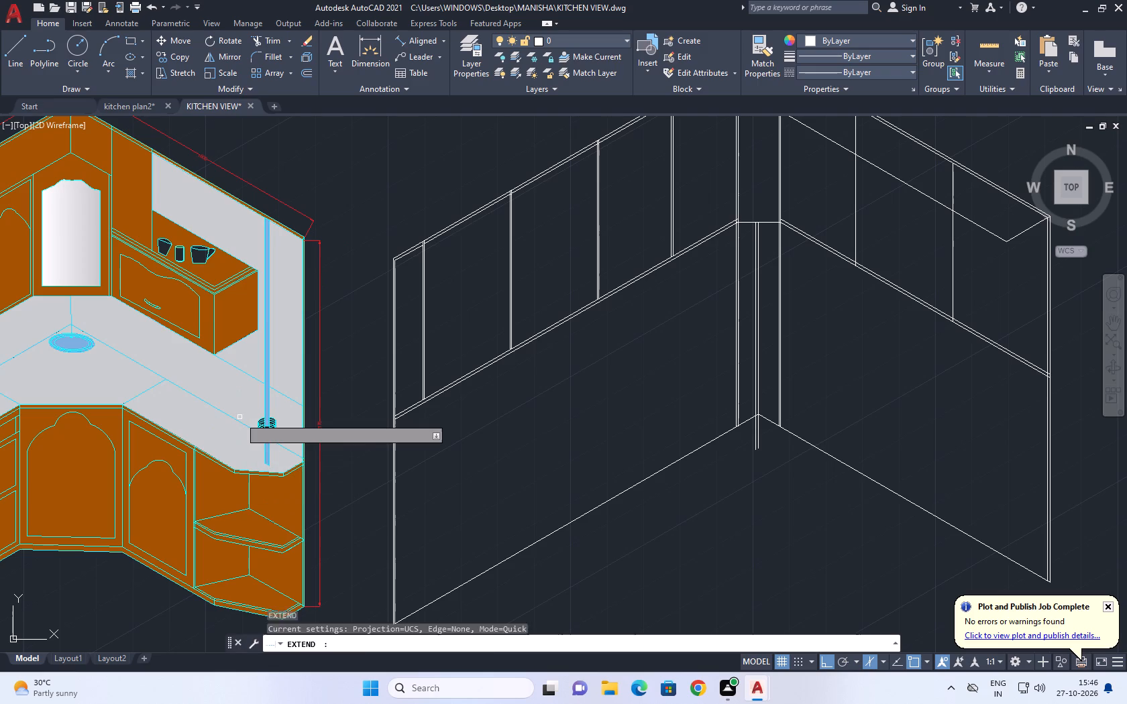
pyautogui.click(523, 268)
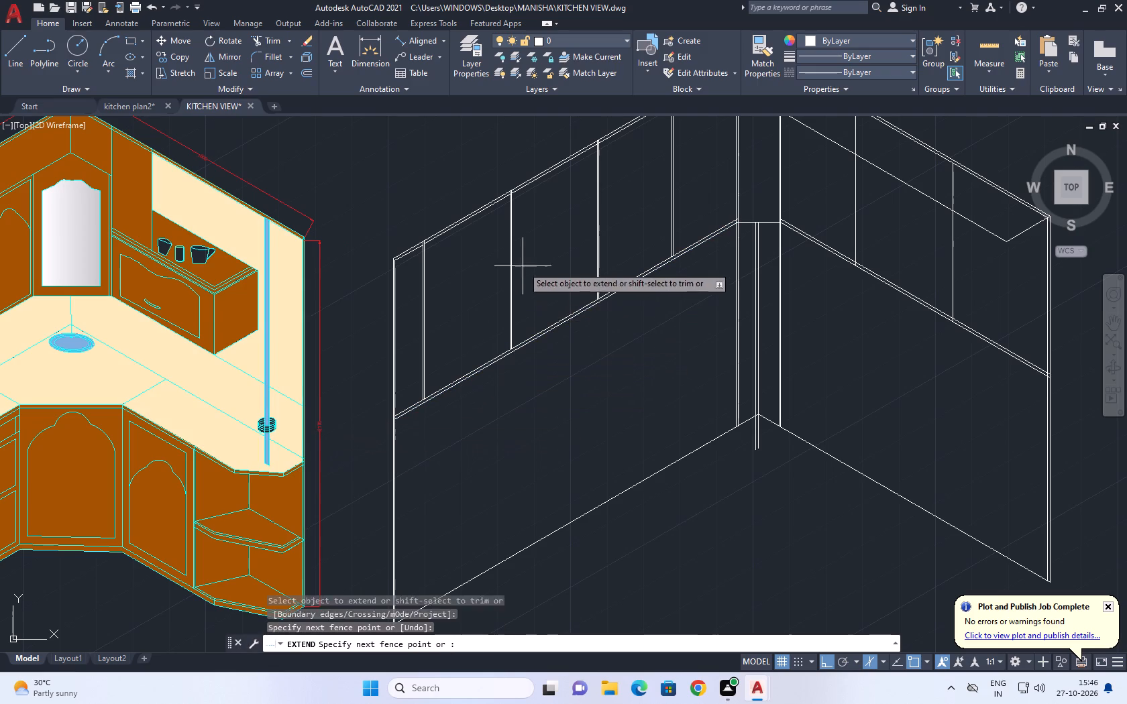
pyautogui.click(413, 351)
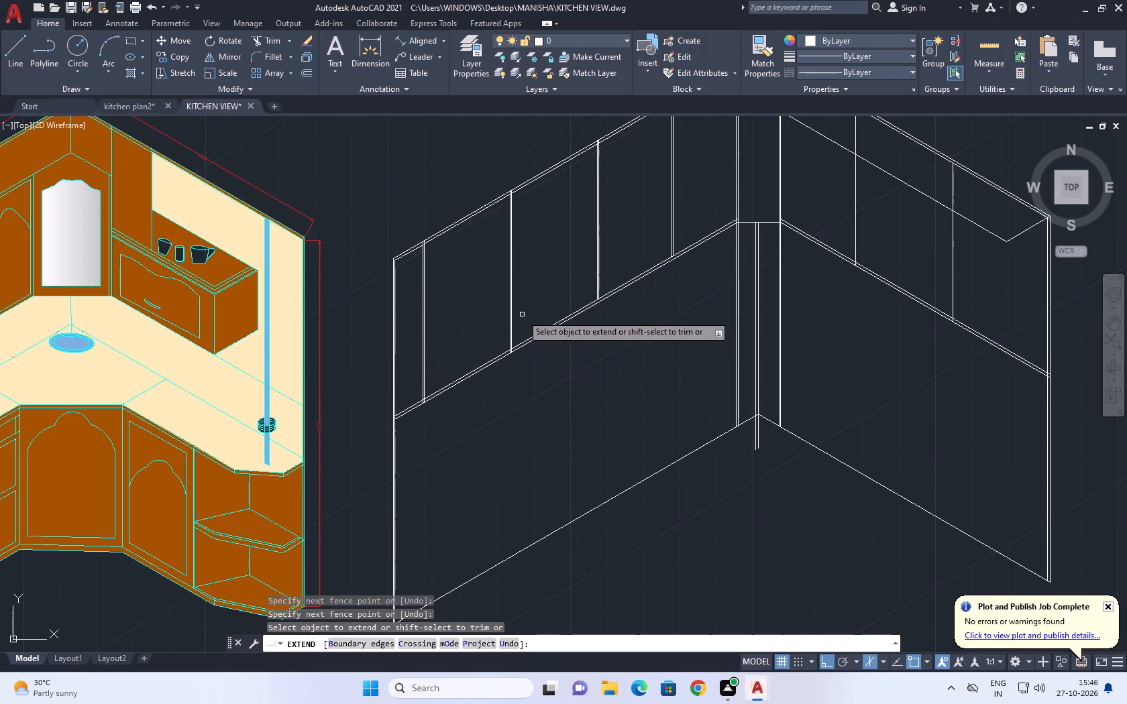
pyautogui.click(523, 314)
pyautogui.scroll(1, 446, 356)
pyautogui.click(398, 382)
pyautogui.moveTo(415, 374); pyautogui.dragTo(441, 243, button='middle')
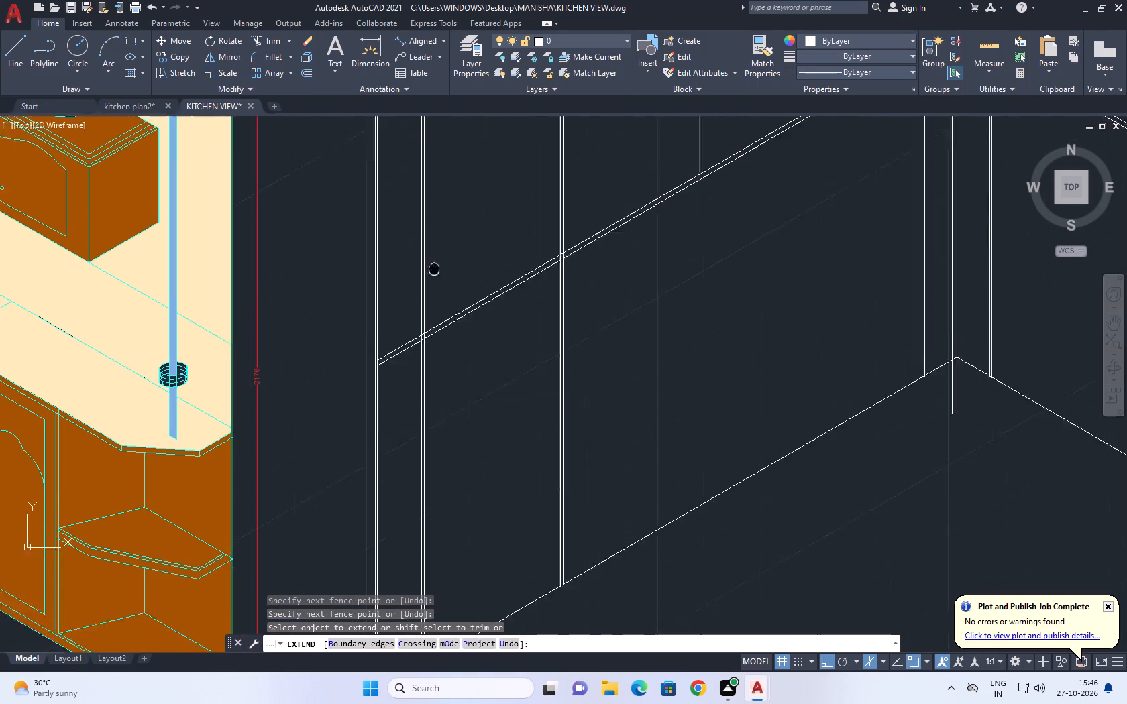
pyautogui.moveTo(441, 243); pyautogui.dragTo(450, 190, button='middle')
pyautogui.rightClick(657, 294)
pyautogui.click(704, 318)
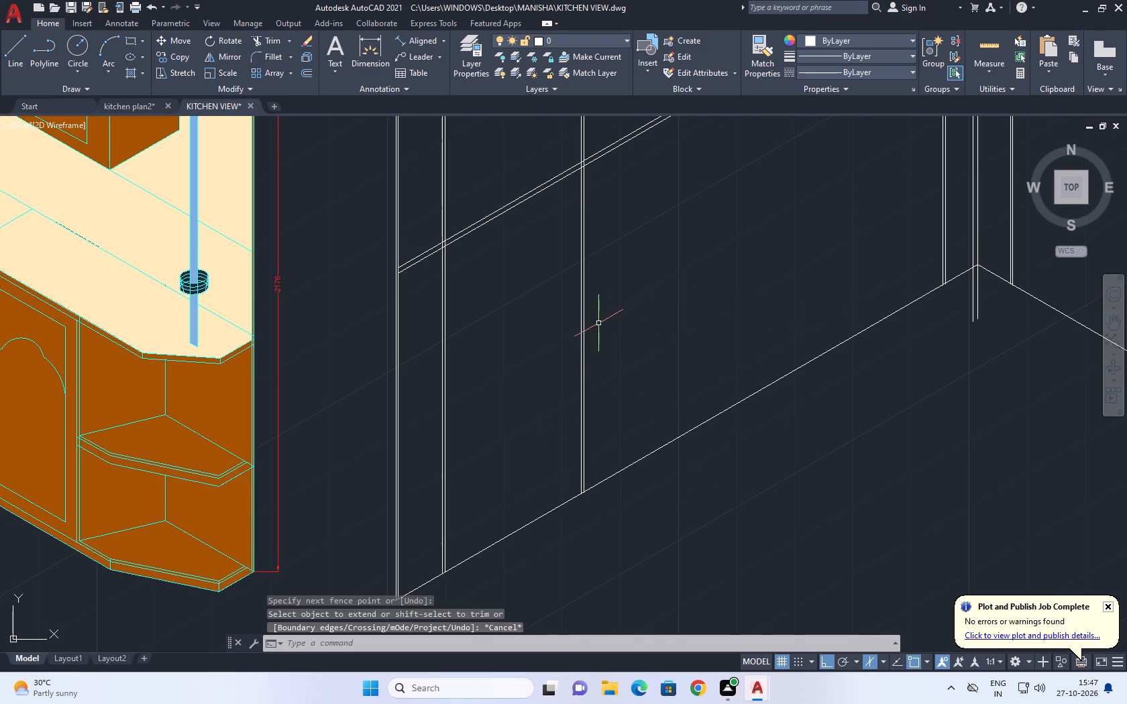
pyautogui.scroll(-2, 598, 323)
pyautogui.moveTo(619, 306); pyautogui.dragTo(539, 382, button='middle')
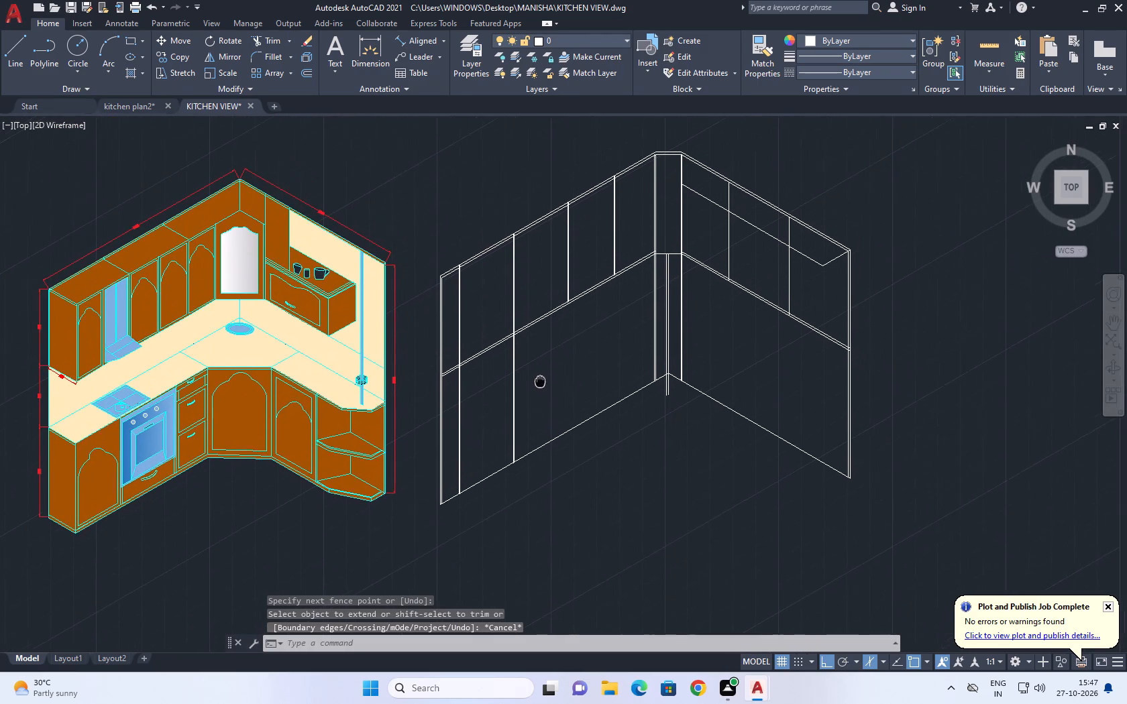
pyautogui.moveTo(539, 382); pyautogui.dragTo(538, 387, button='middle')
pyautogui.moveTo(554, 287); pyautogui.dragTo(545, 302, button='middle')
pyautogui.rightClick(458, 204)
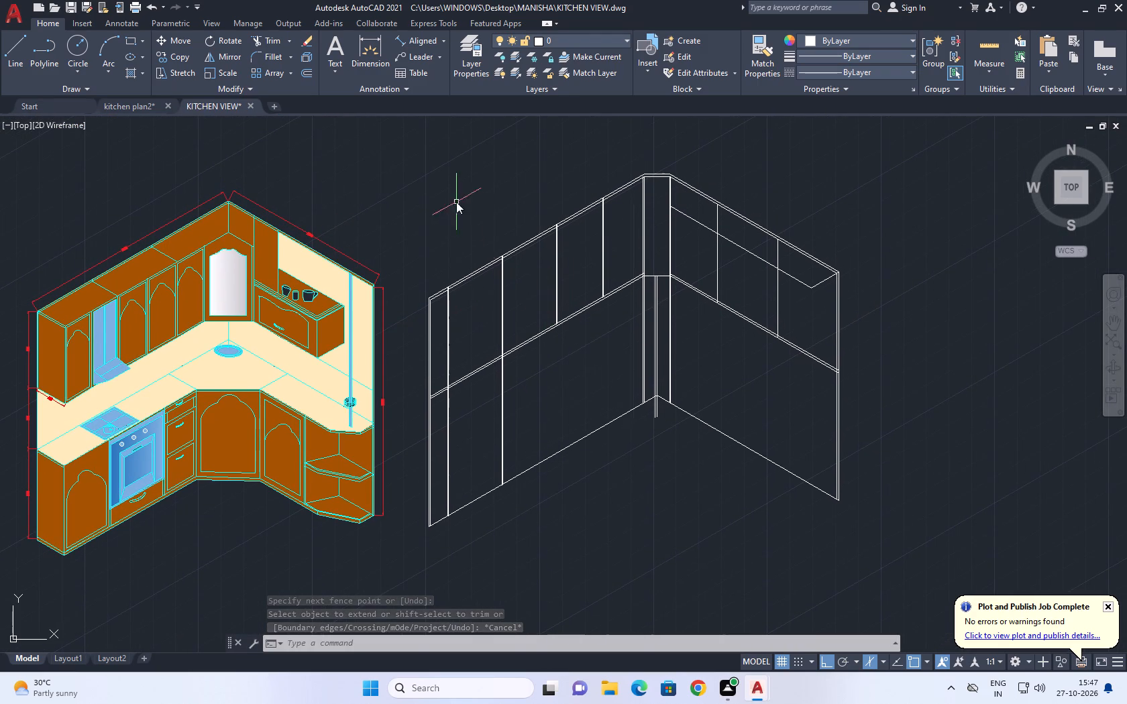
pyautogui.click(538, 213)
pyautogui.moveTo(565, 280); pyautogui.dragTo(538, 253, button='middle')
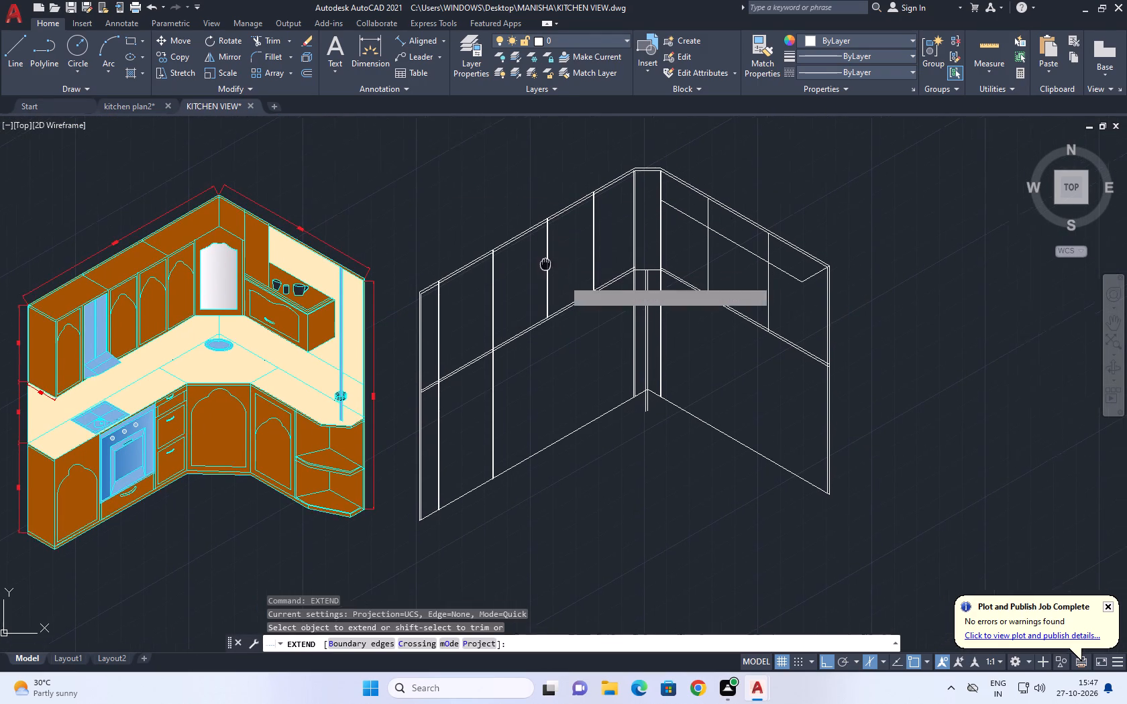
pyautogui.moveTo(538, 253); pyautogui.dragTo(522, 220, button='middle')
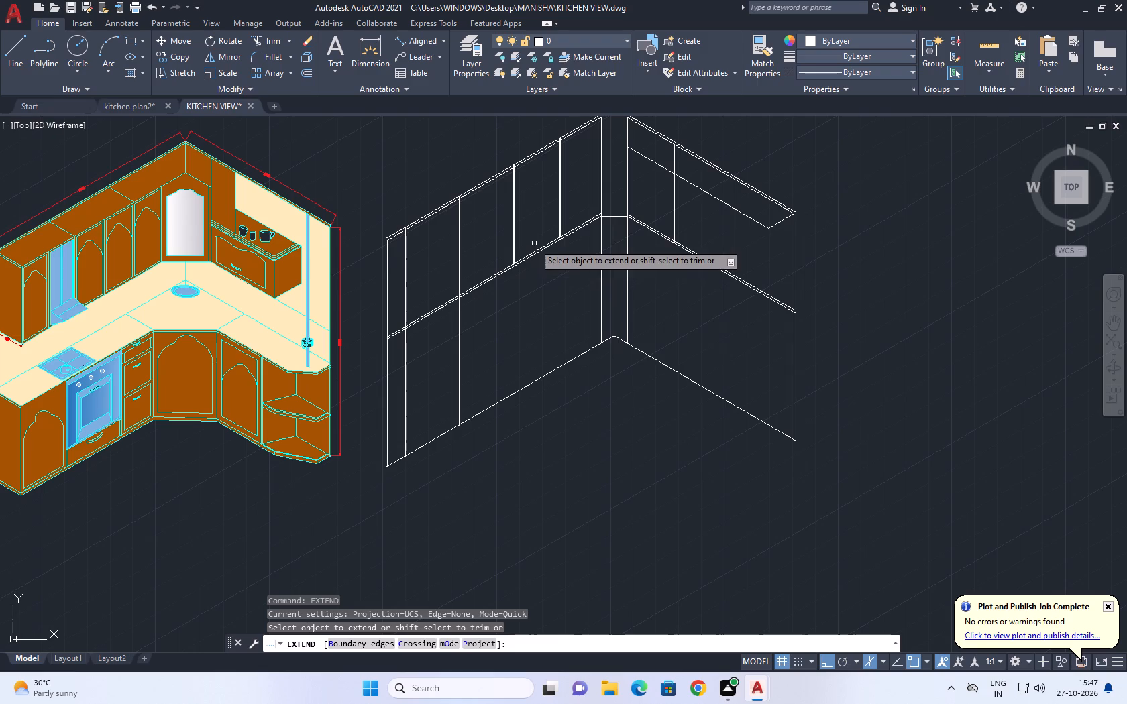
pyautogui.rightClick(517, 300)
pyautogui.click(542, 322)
# Draw a 30° line about 659 long from the west wall's outermost divider to just past the second divider, within the upper cabinet.
pyautogui.moveTo(397, 239); pyautogui.dragTo(394, 259, button='middle')
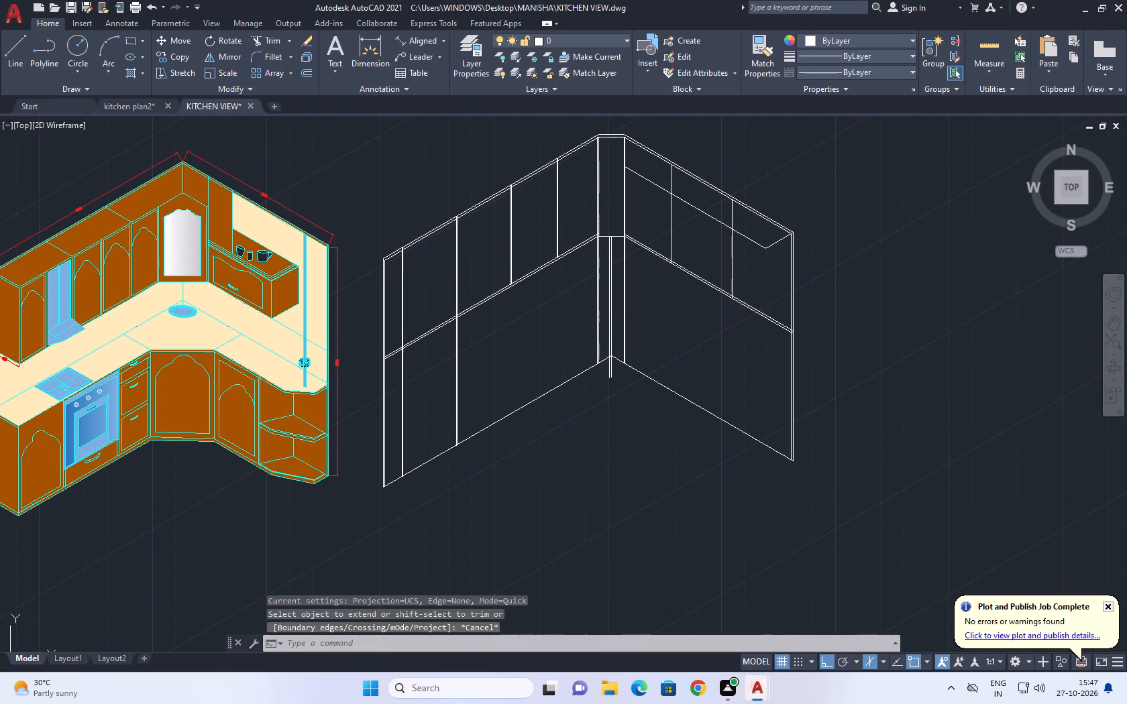
pyautogui.moveTo(531, 228); pyautogui.dragTo(493, 367, button='middle')
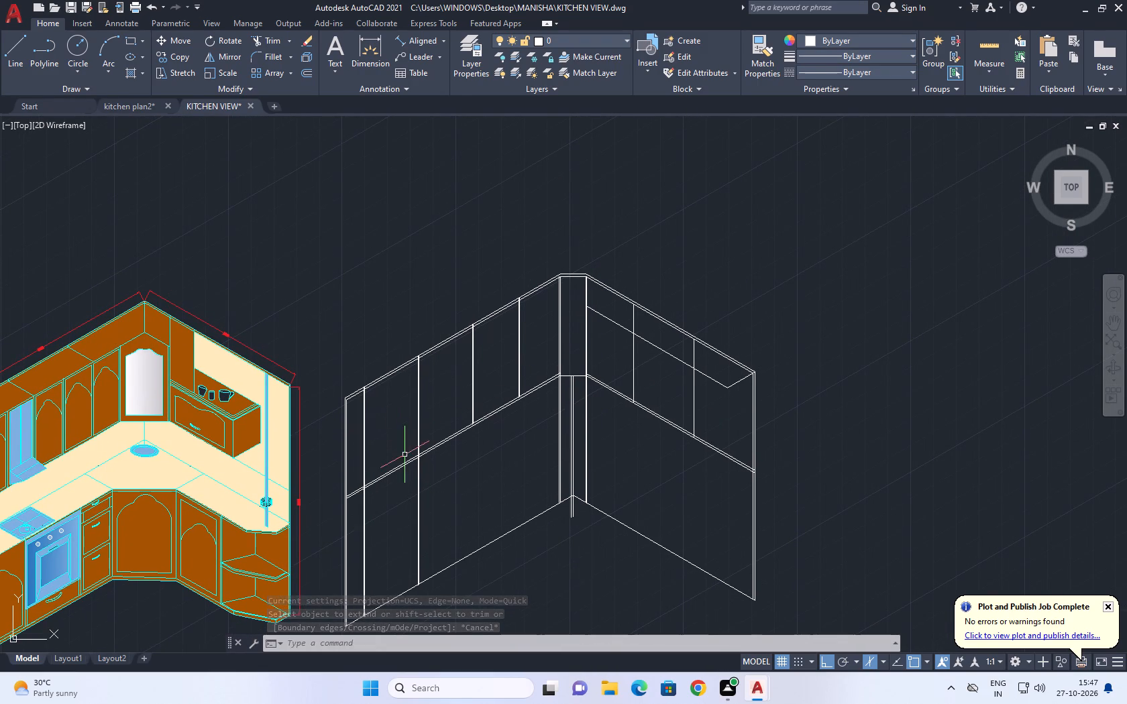
pyautogui.moveTo(403, 455); pyautogui.dragTo(434, 424, button='middle')
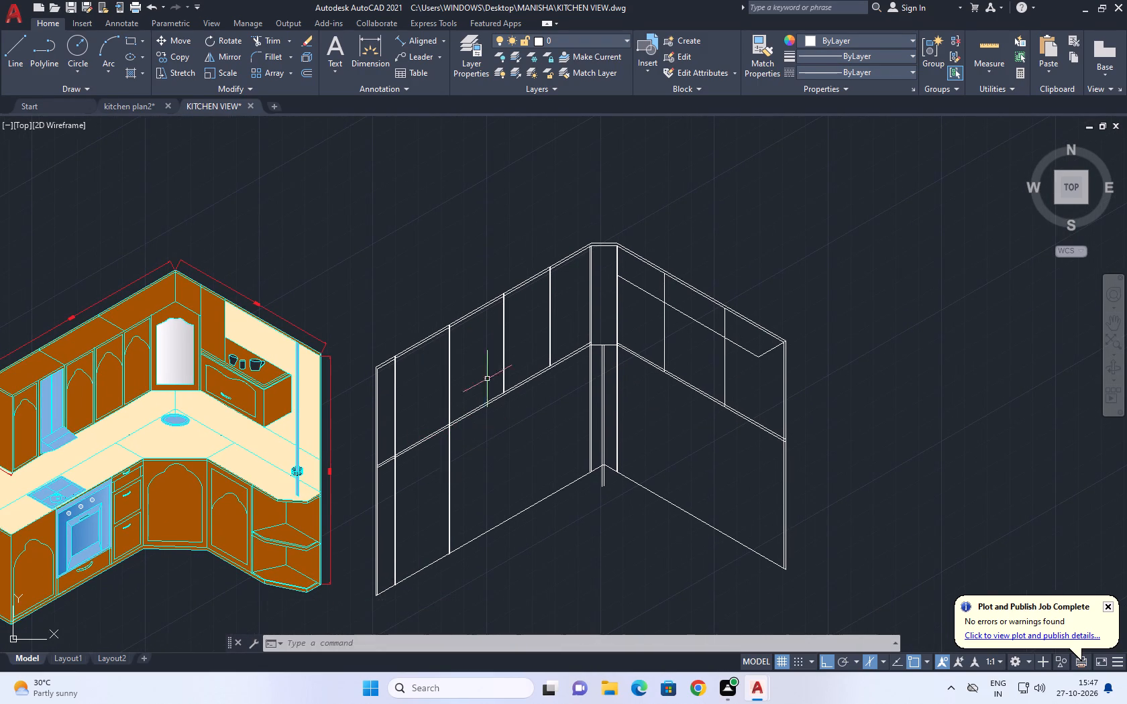
pyautogui.click(12, 50)
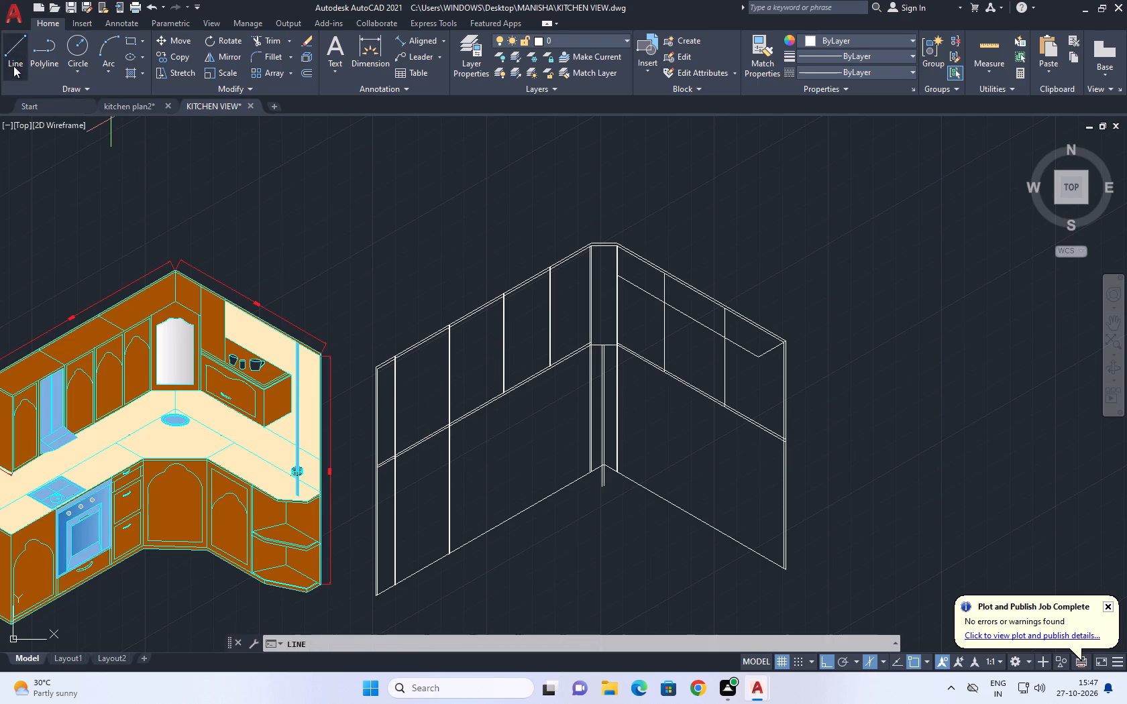
pyautogui.moveTo(393, 394); pyautogui.dragTo(388, 407, button='middle')
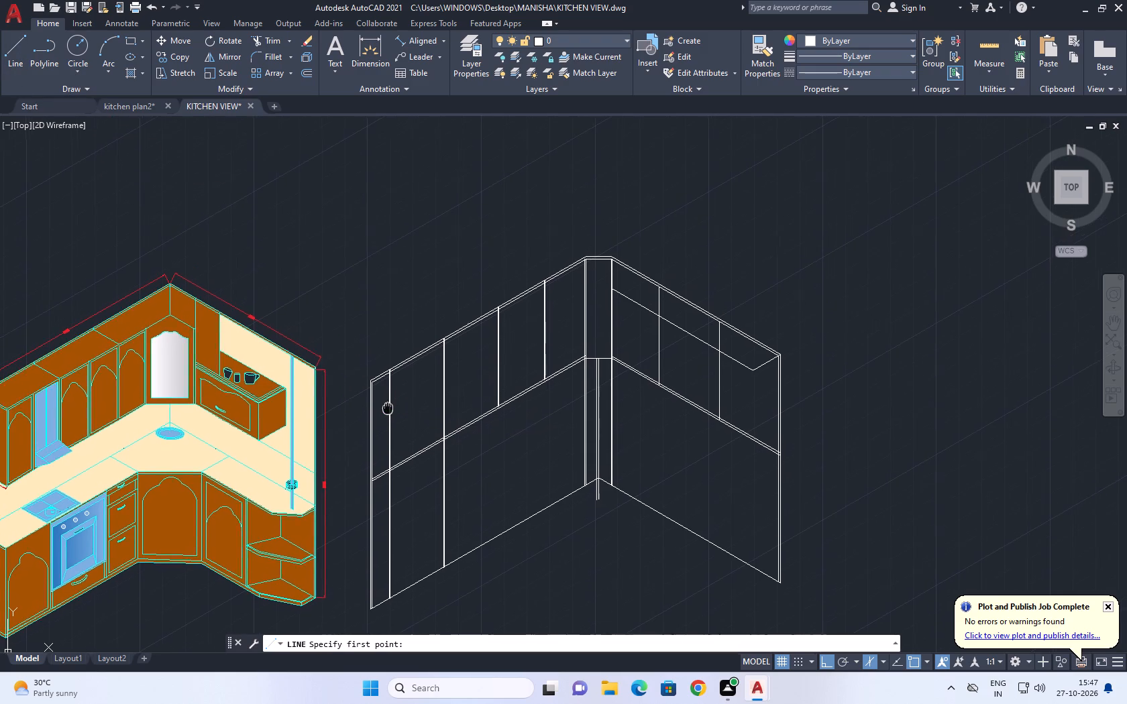
pyautogui.moveTo(388, 407); pyautogui.dragTo(384, 410, button='middle')
pyautogui.scroll(1, 384, 410)
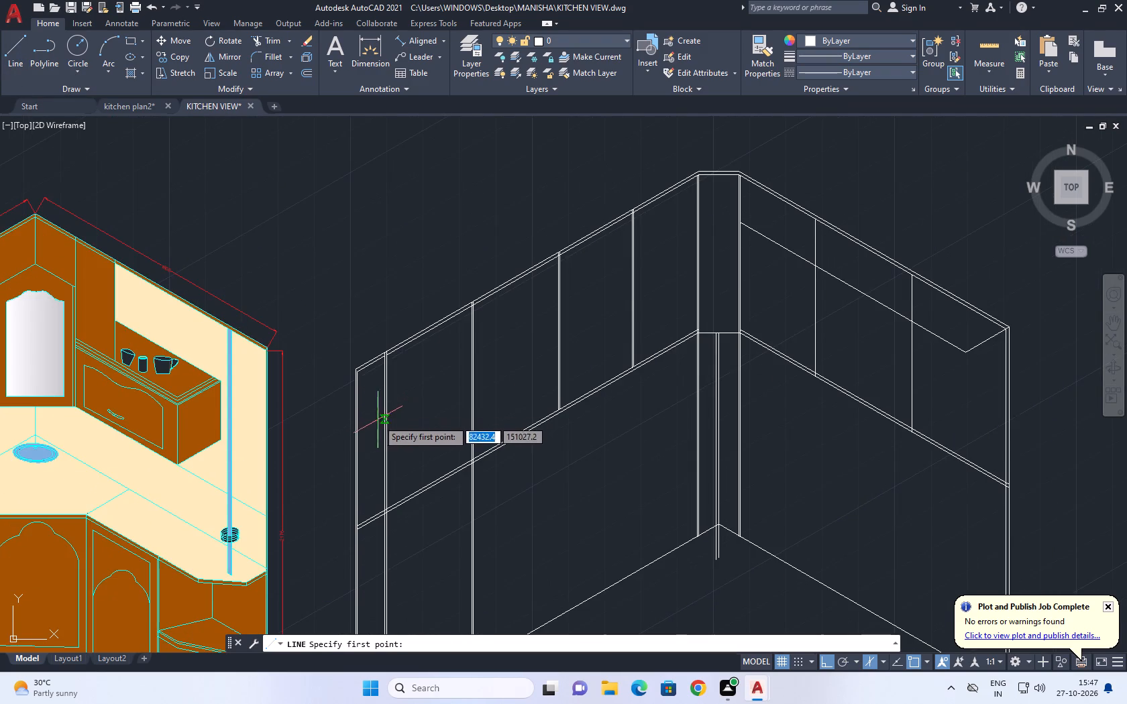
pyautogui.click(384, 414)
pyautogui.scroll(2, 480, 368)
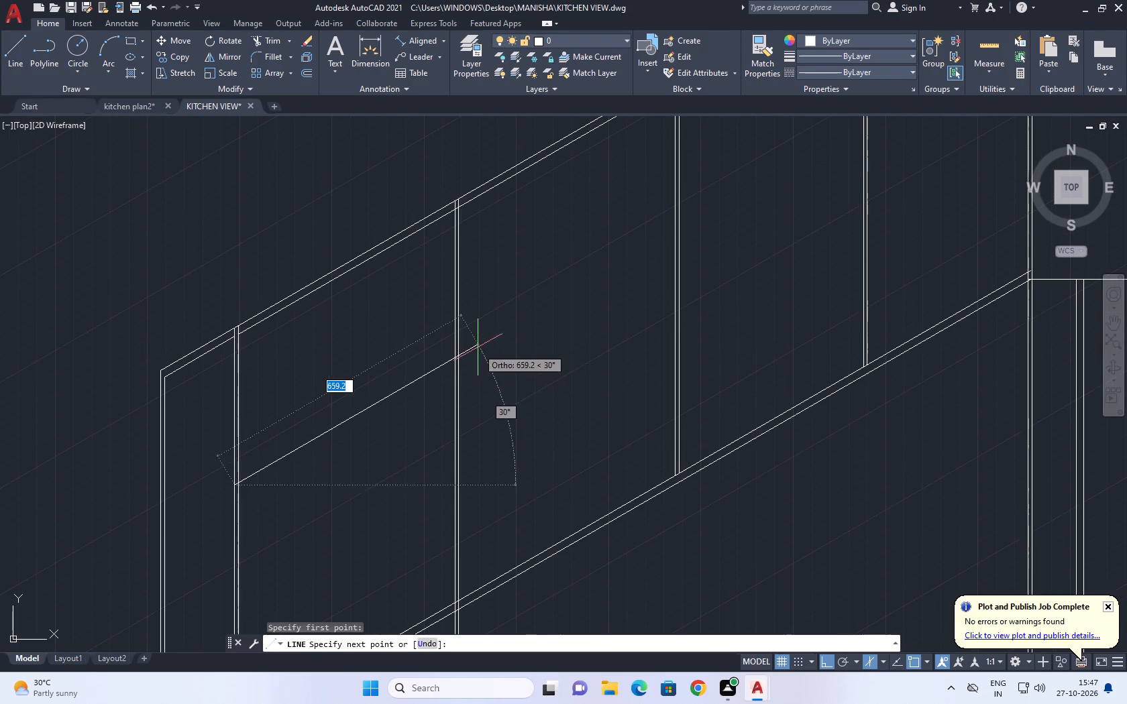
pyautogui.click(477, 346)
pyautogui.rightClick(483, 345)
pyautogui.click(526, 367)
# Copy the sloping line between the west wall's two outermost dividers 20 straight down to make it a double shelf line.
pyautogui.click(402, 398)
pyautogui.click(389, 369)
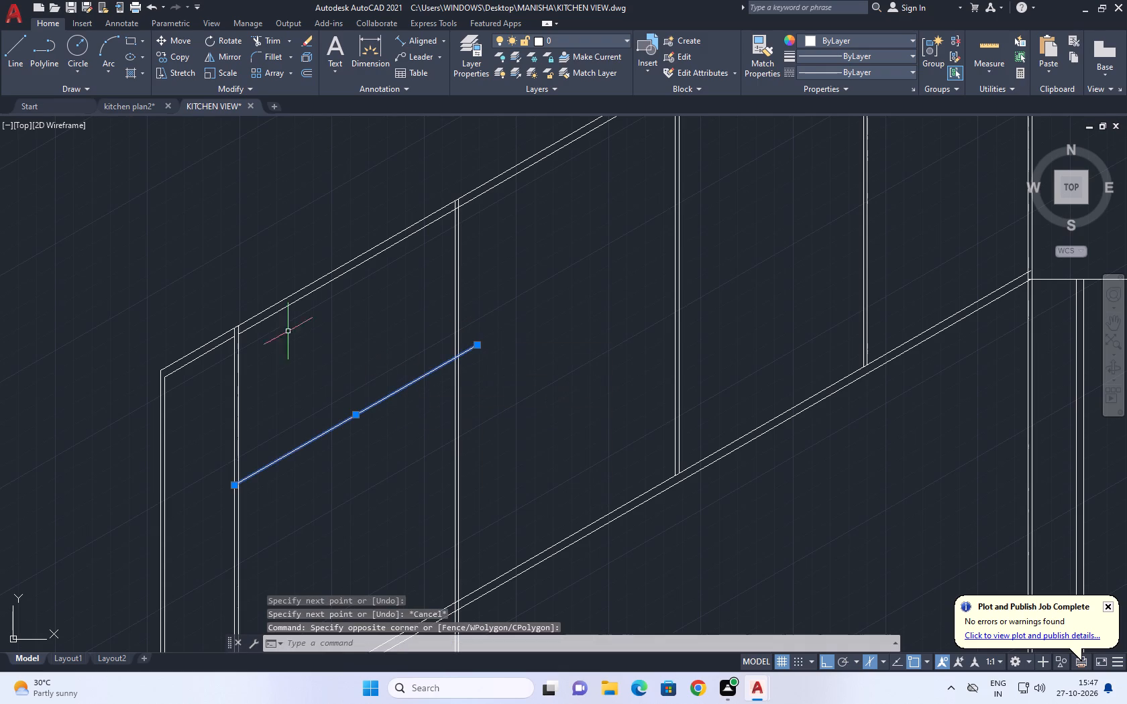
pyautogui.click(186, 55)
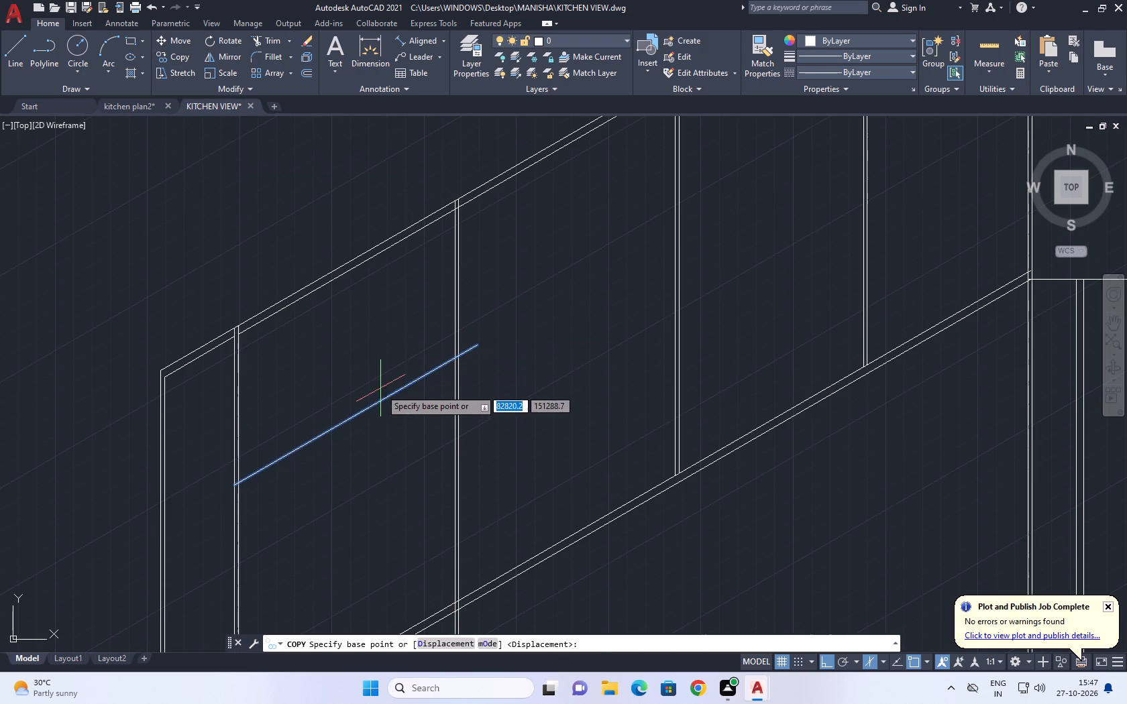
pyautogui.click(380, 392)
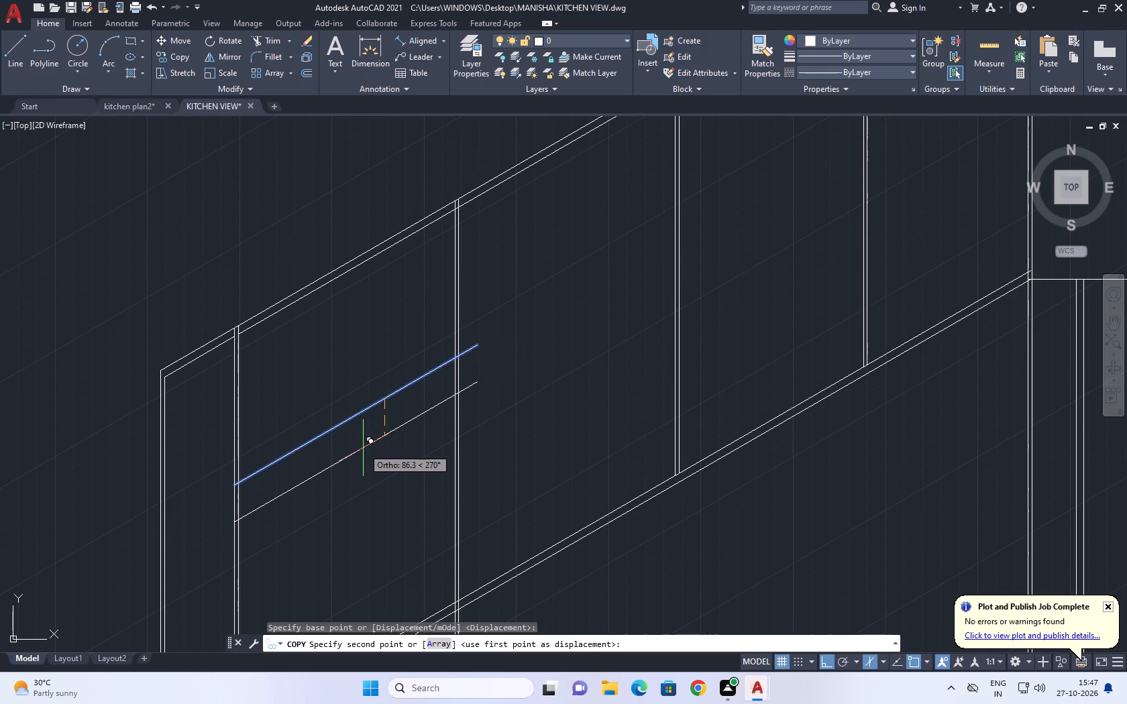
pyautogui.write('20')
pyautogui.press('Return')
pyautogui.rightClick(362, 356)
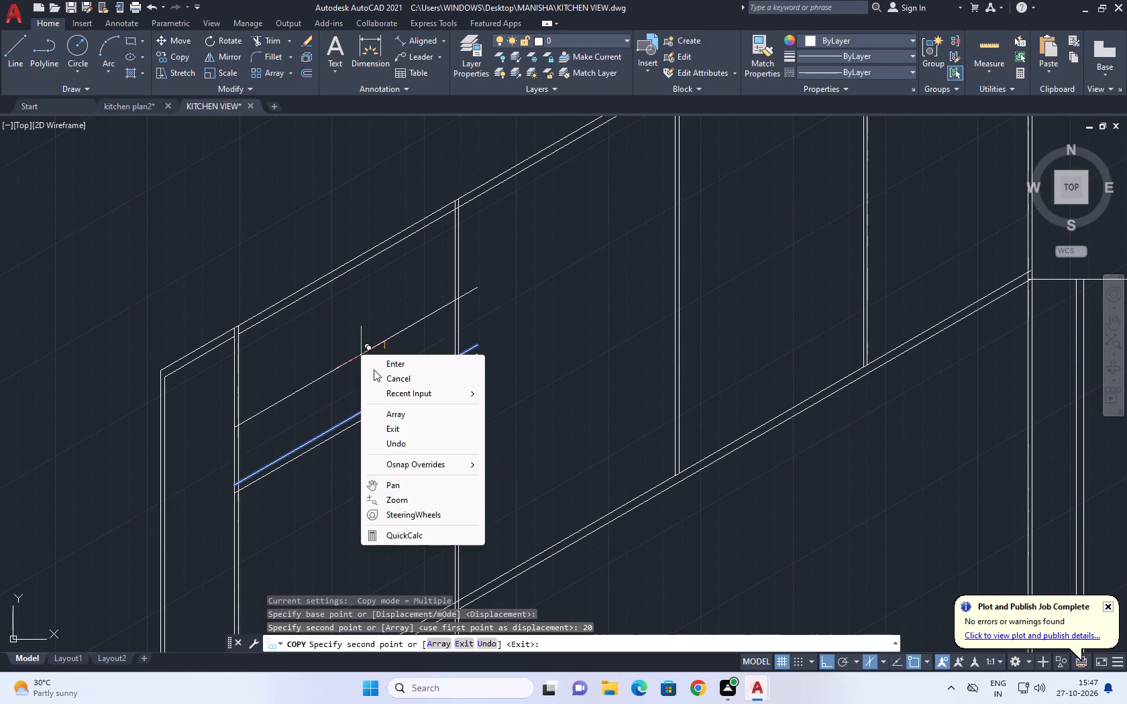
pyautogui.click(396, 379)
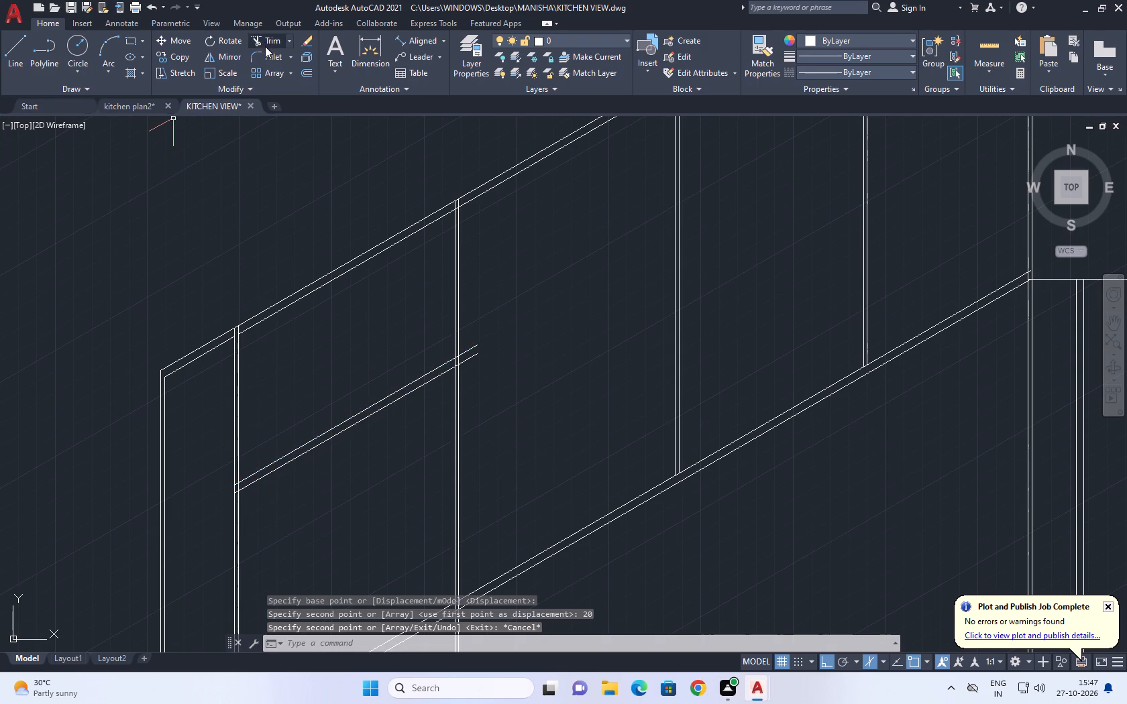
# Trim the ends of both sloping shelf lines that overshoot the second divider.
pyautogui.click(274, 40)
pyautogui.scroll(3, 463, 341)
pyautogui.click(490, 324)
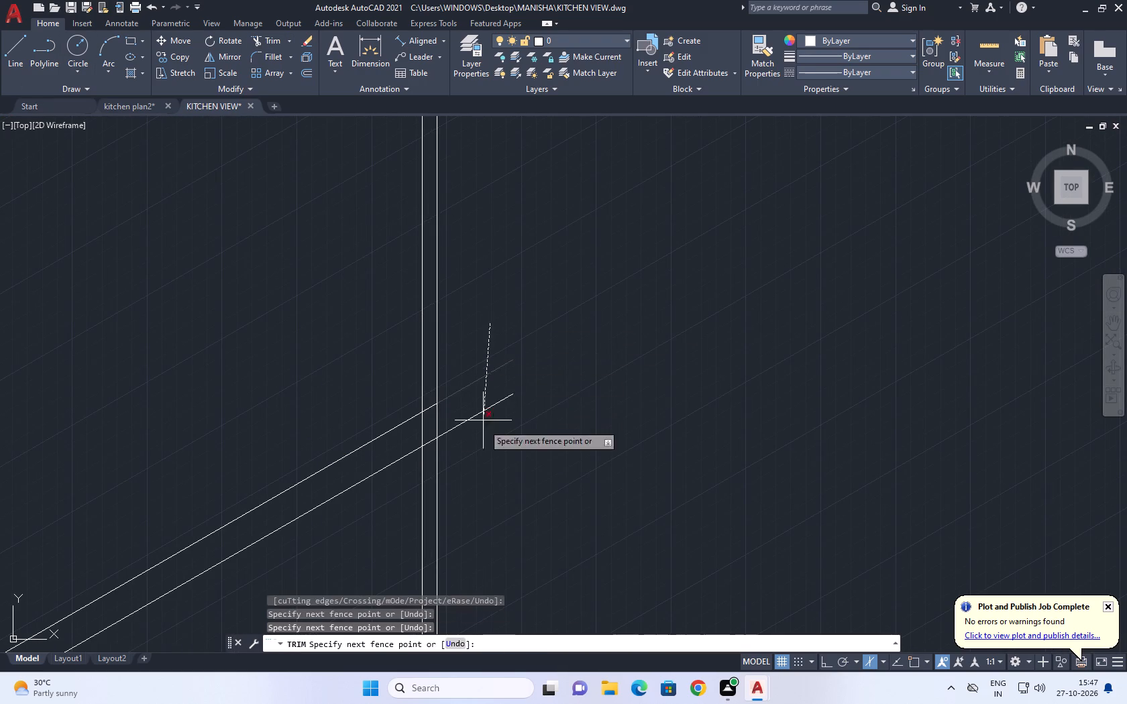
pyautogui.click(484, 470)
pyautogui.rightClick(515, 352)
pyautogui.click(562, 385)
# Trim the tops of the west wall's two outermost double dividers out of the band between the double top lines.
pyautogui.scroll(-5, 566, 398)
pyautogui.moveTo(582, 374); pyautogui.dragTo(576, 366, button='middle')
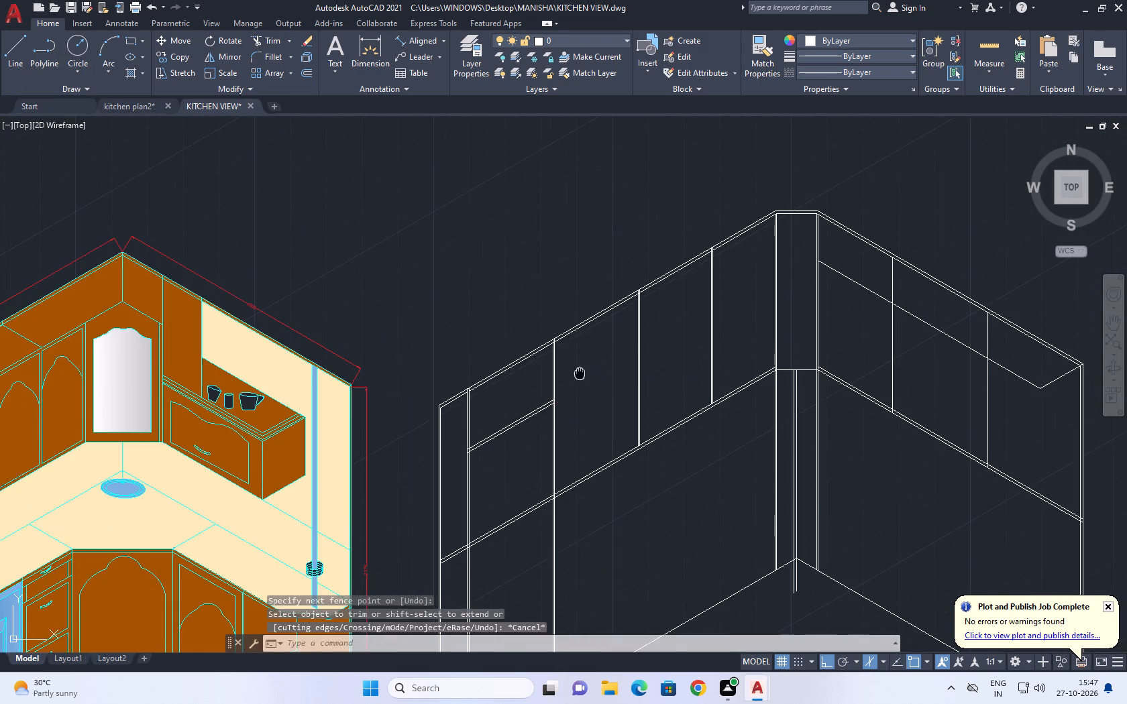
pyautogui.moveTo(576, 366); pyautogui.dragTo(550, 315, button='middle')
pyautogui.moveTo(445, 320); pyautogui.dragTo(450, 343, button='middle')
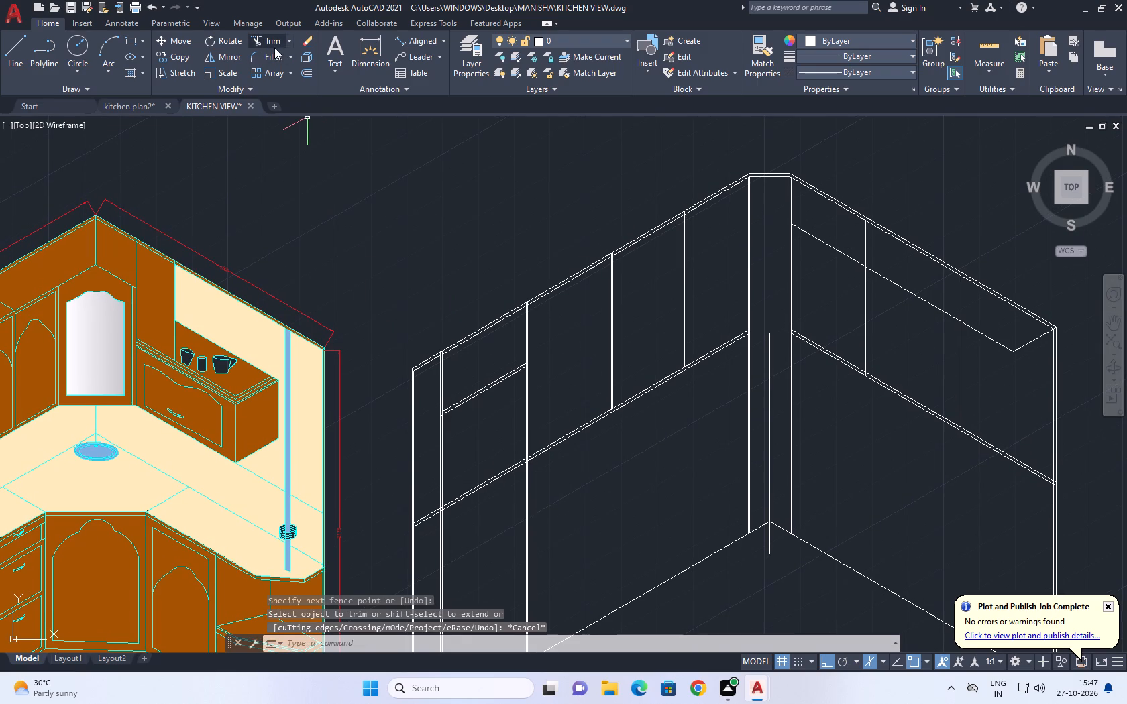
pyautogui.click(274, 45)
pyautogui.scroll(3, 422, 373)
pyautogui.scroll(2, 472, 307)
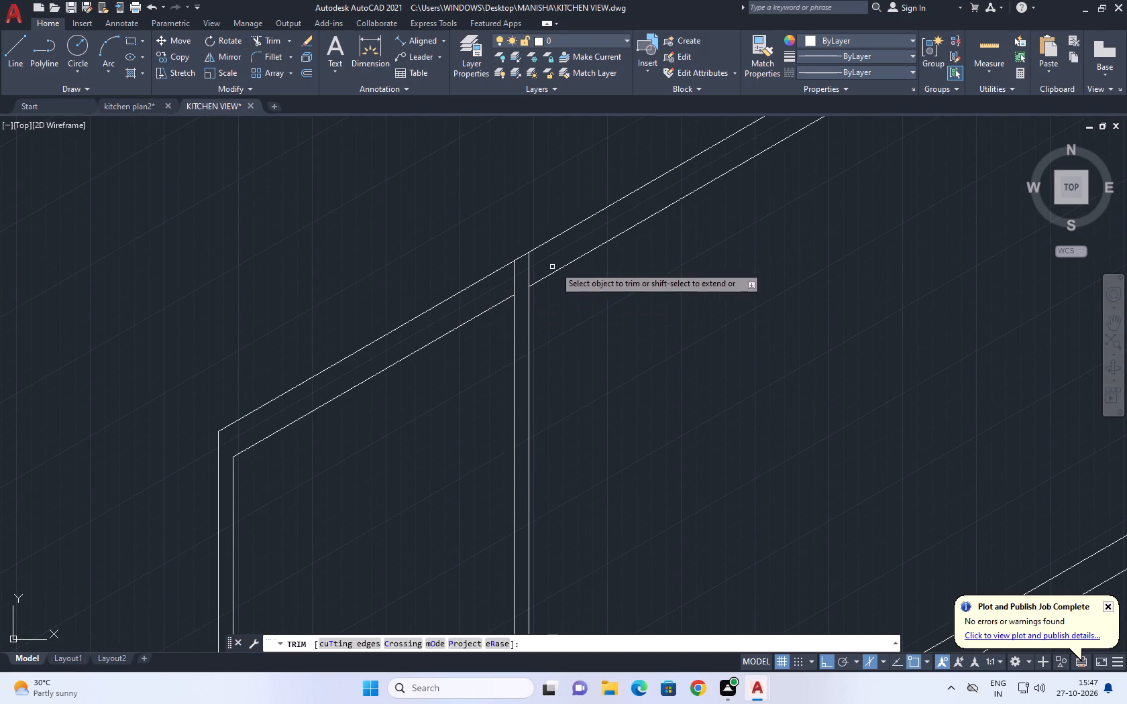
pyautogui.click(557, 254)
pyautogui.click(496, 288)
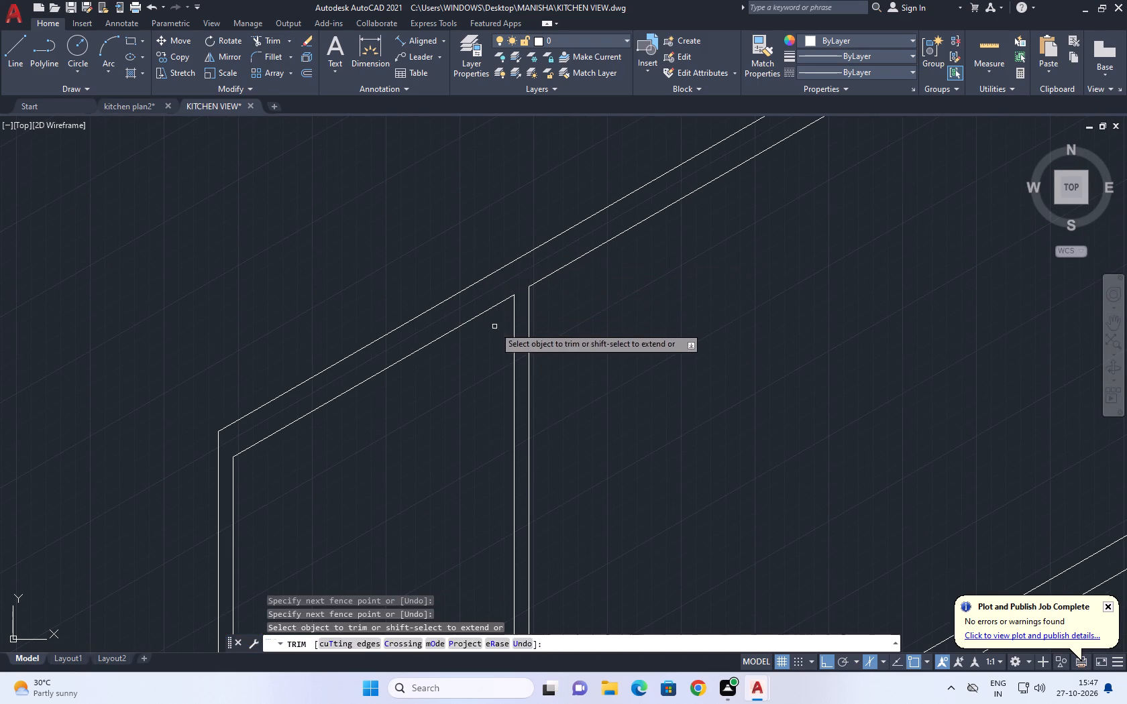
pyautogui.scroll(-4, 495, 329)
pyautogui.scroll(7, 636, 241)
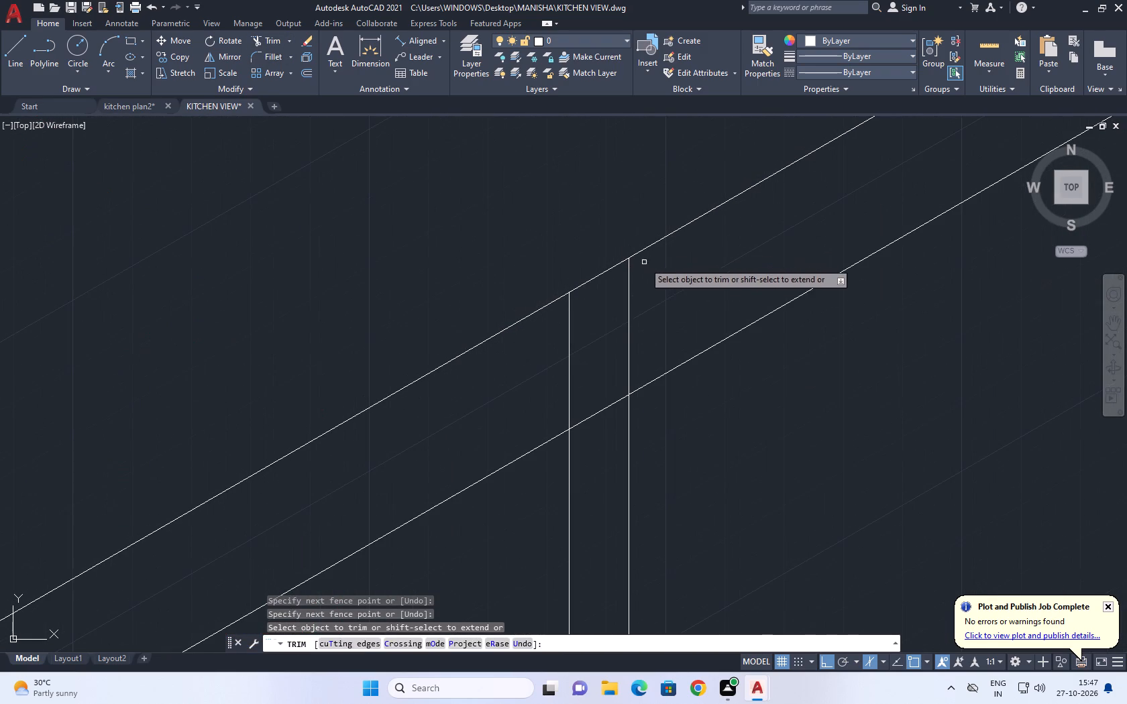
pyautogui.click(651, 276)
pyautogui.click(521, 384)
pyautogui.scroll(-3, 568, 392)
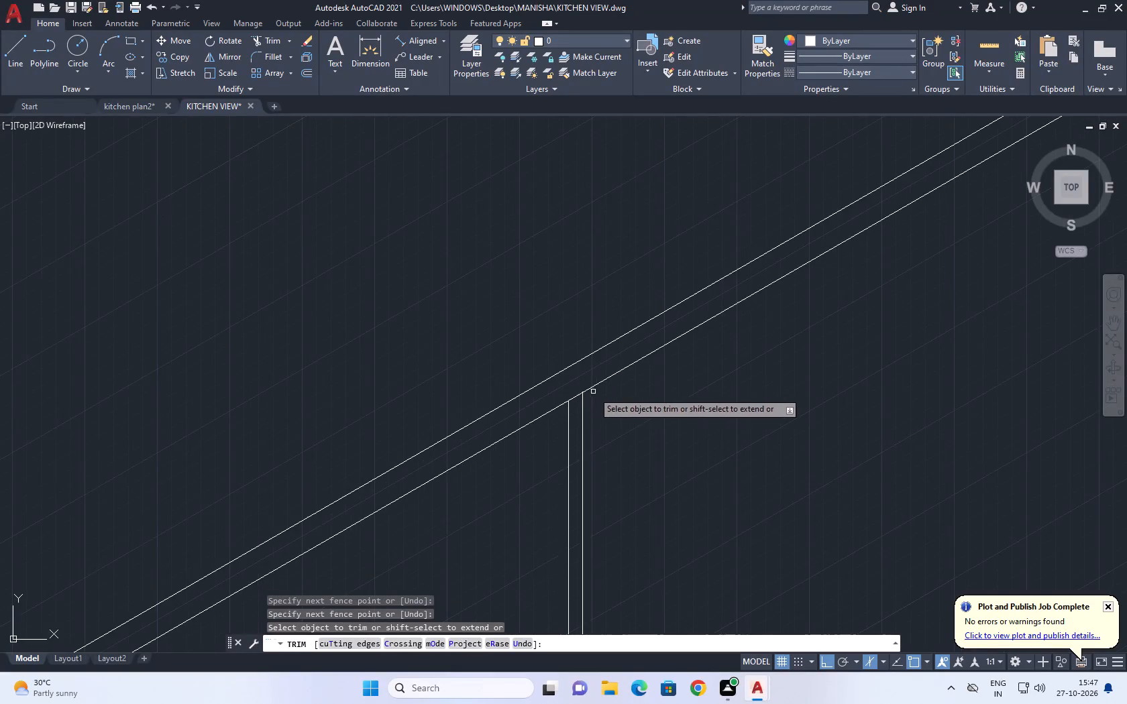
pyautogui.moveTo(592, 395); pyautogui.dragTo(448, 376, button='middle')
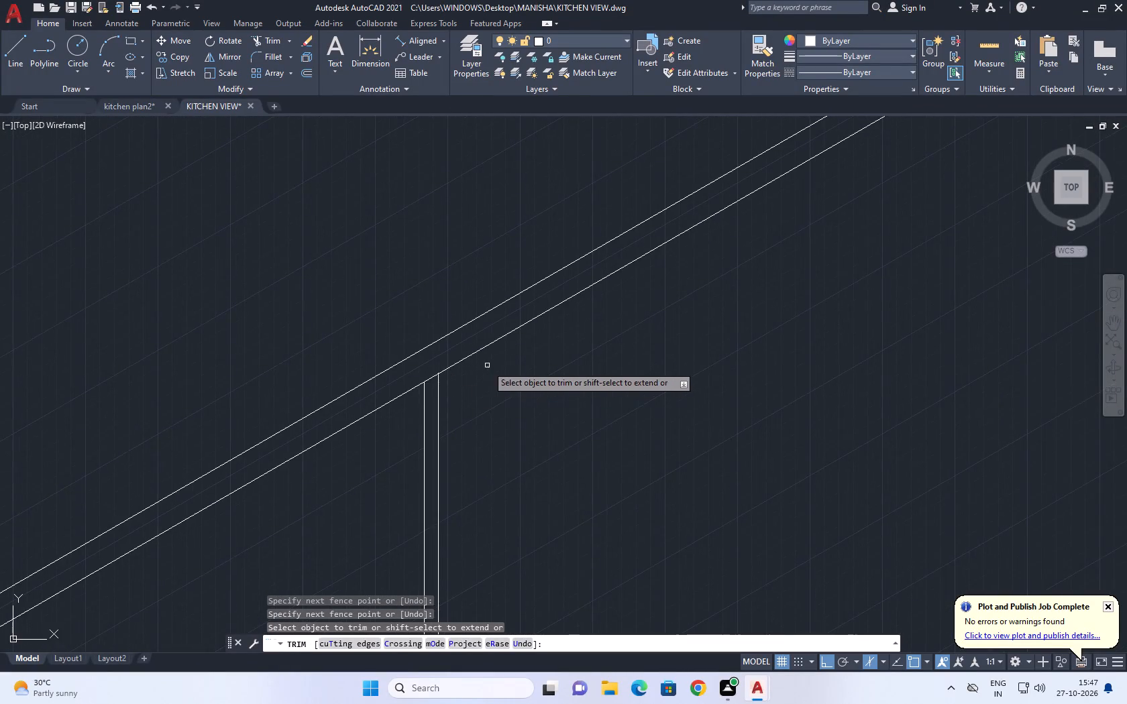
pyautogui.scroll(-2, 487, 365)
pyautogui.moveTo(486, 319); pyautogui.dragTo(423, 277, button='middle')
pyautogui.scroll(-2, 453, 348)
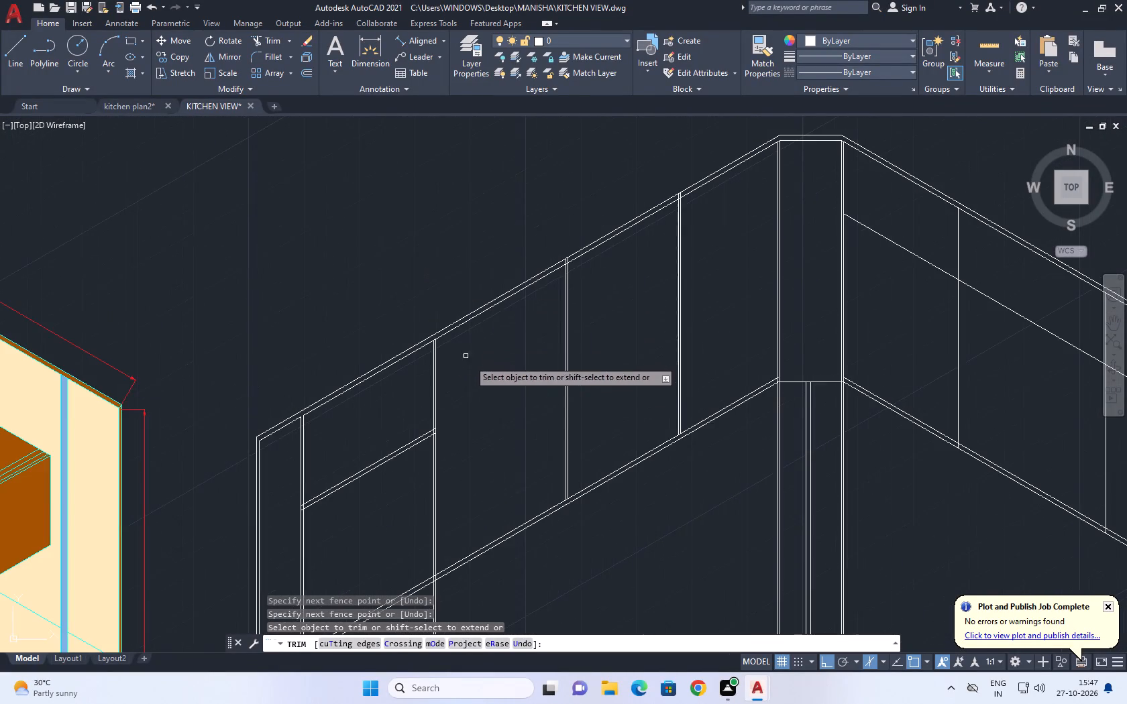
pyautogui.moveTo(415, 441); pyautogui.dragTo(451, 383, button='middle')
pyautogui.rightClick(529, 312)
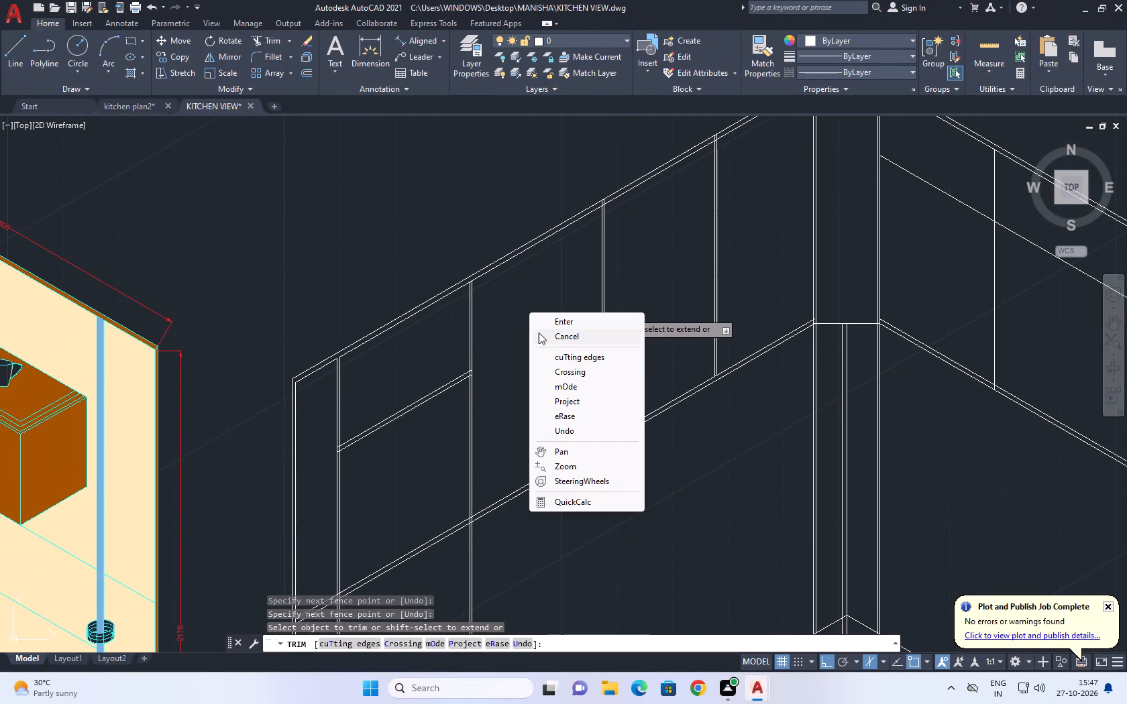
pyautogui.click(545, 334)
# Examine the west wall's divided section of the outline against the coloured kitchen view.
pyautogui.scroll(-2, 486, 365)
pyautogui.moveTo(489, 406); pyautogui.dragTo(493, 434, button='middle')
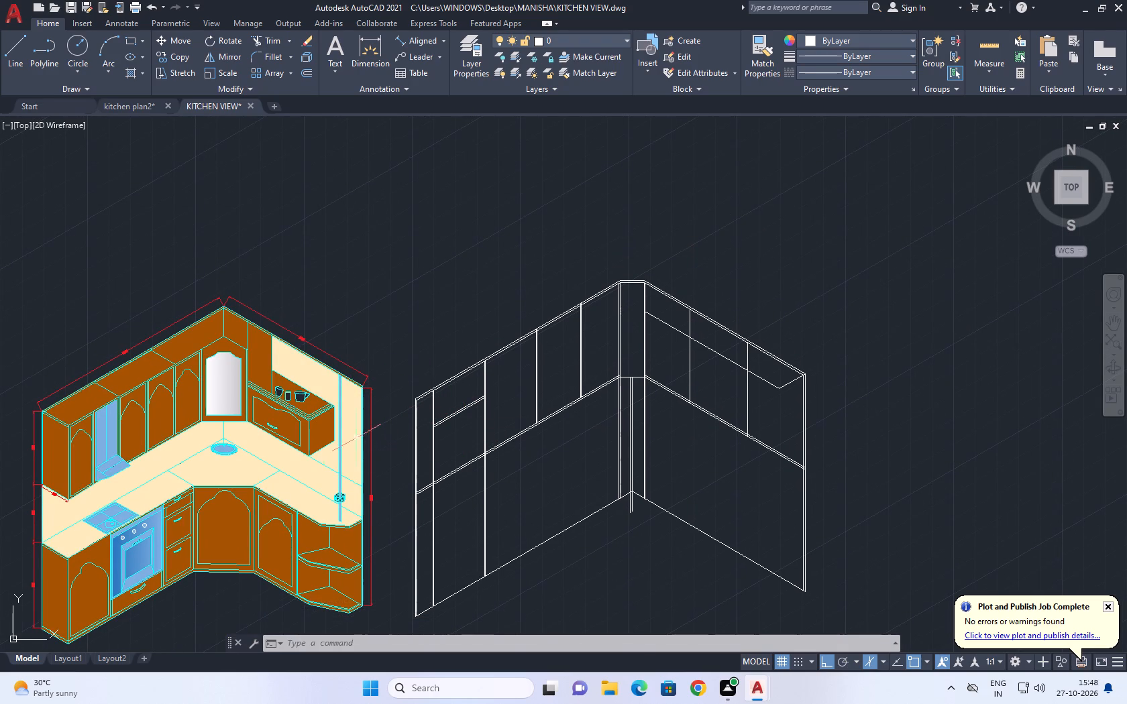
pyautogui.scroll(3, 416, 423)
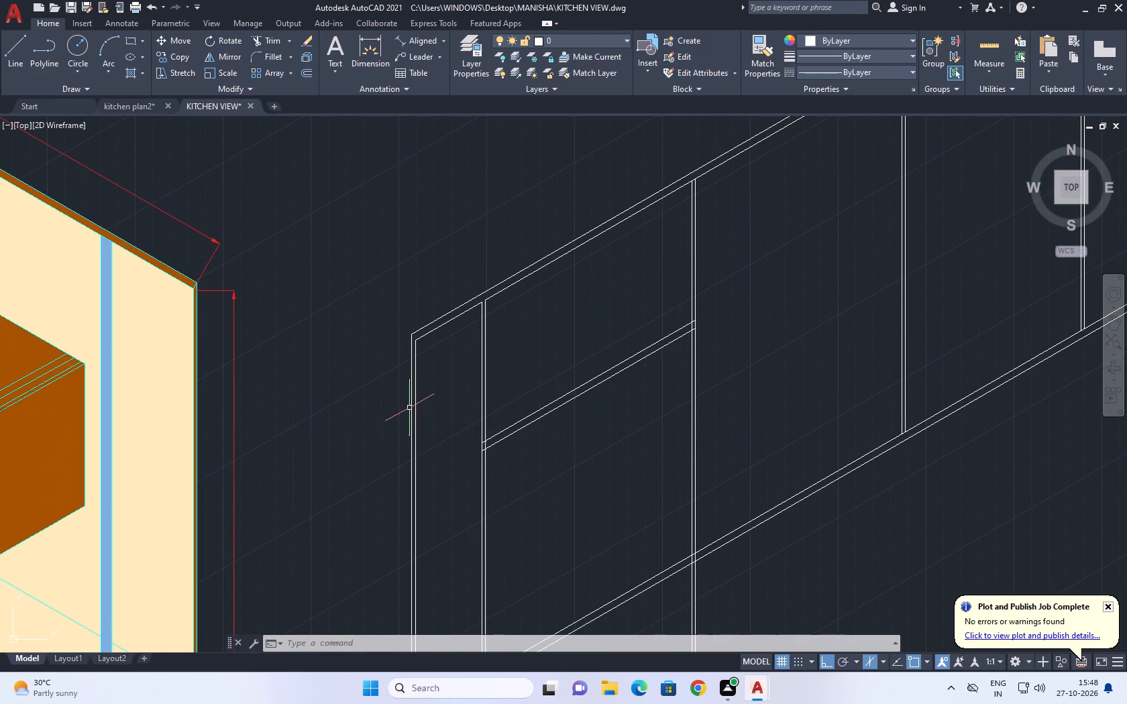
pyautogui.scroll(-1, 596, 482)
pyautogui.moveTo(596, 482); pyautogui.dragTo(574, 447, button='middle')
pyautogui.scroll(1, 574, 447)
pyautogui.scroll(-4, 584, 465)
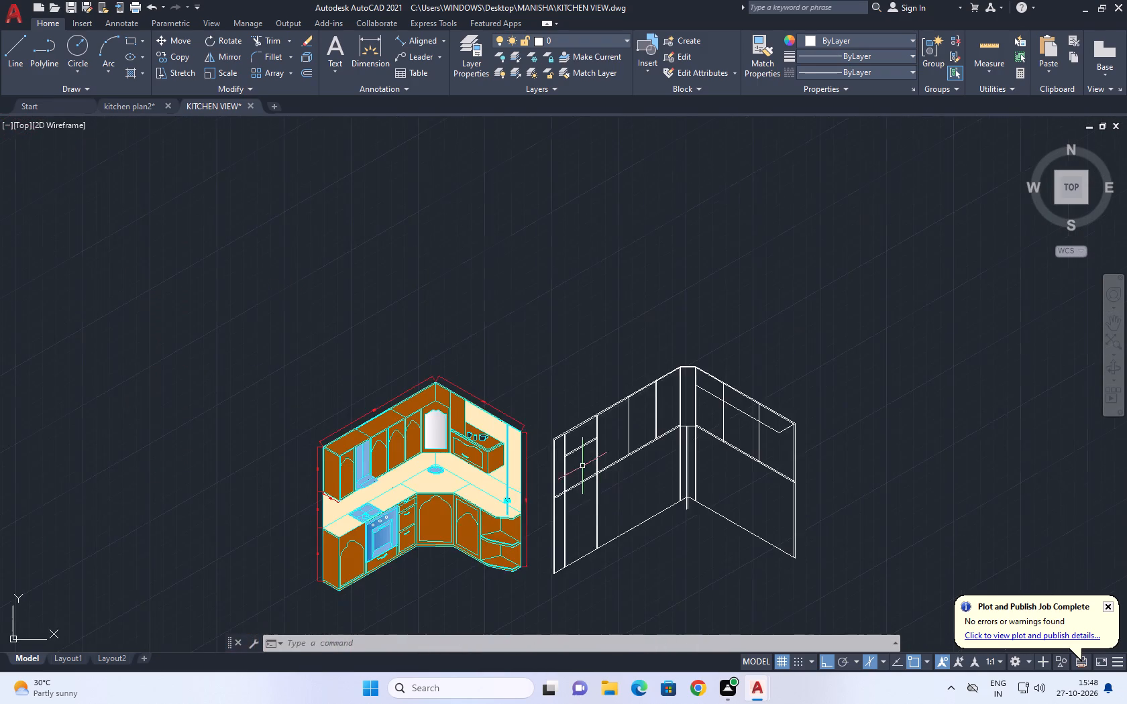
pyautogui.moveTo(581, 480); pyautogui.dragTo(374, 302, button='middle')
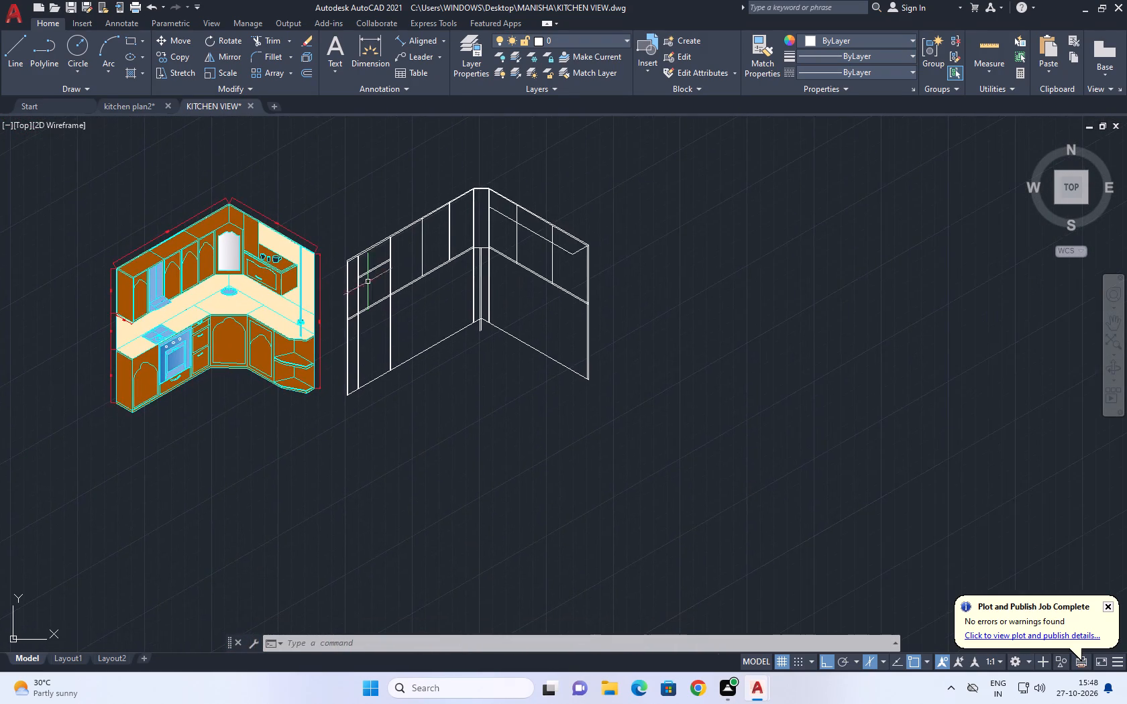
pyautogui.scroll(2, 335, 261)
pyautogui.moveTo(566, 253); pyautogui.dragTo(554, 297, button='middle')
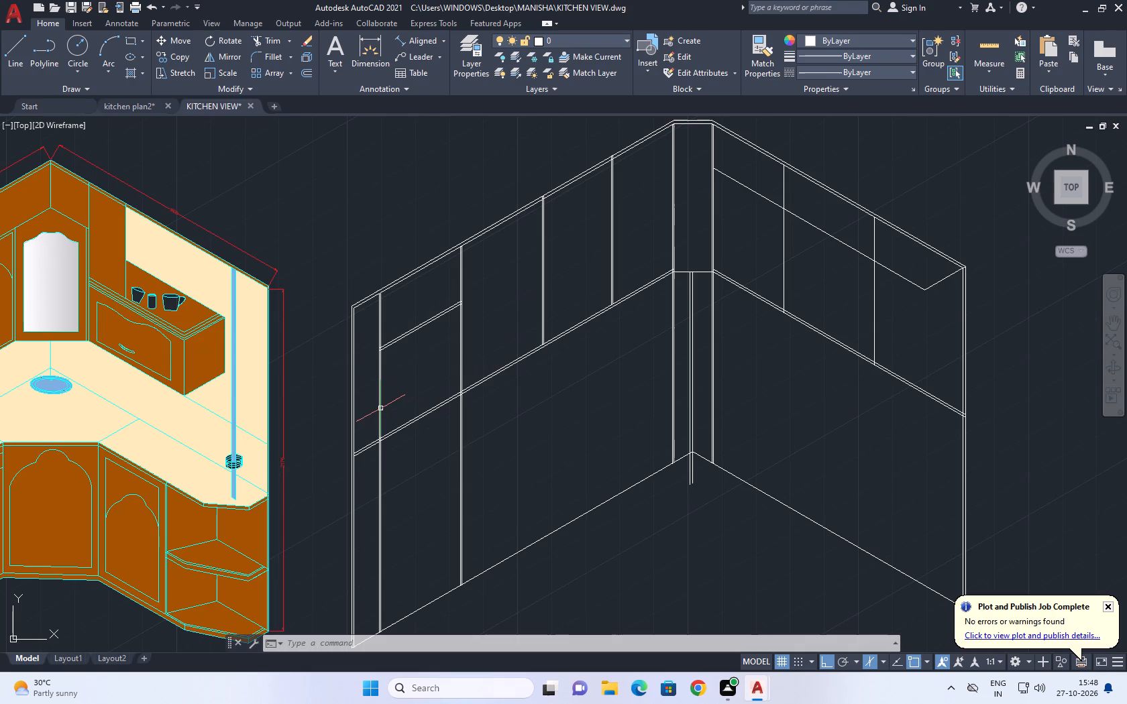
pyautogui.moveTo(467, 343); pyautogui.dragTo(437, 388, button='middle')
pyautogui.middleClick(438, 388)
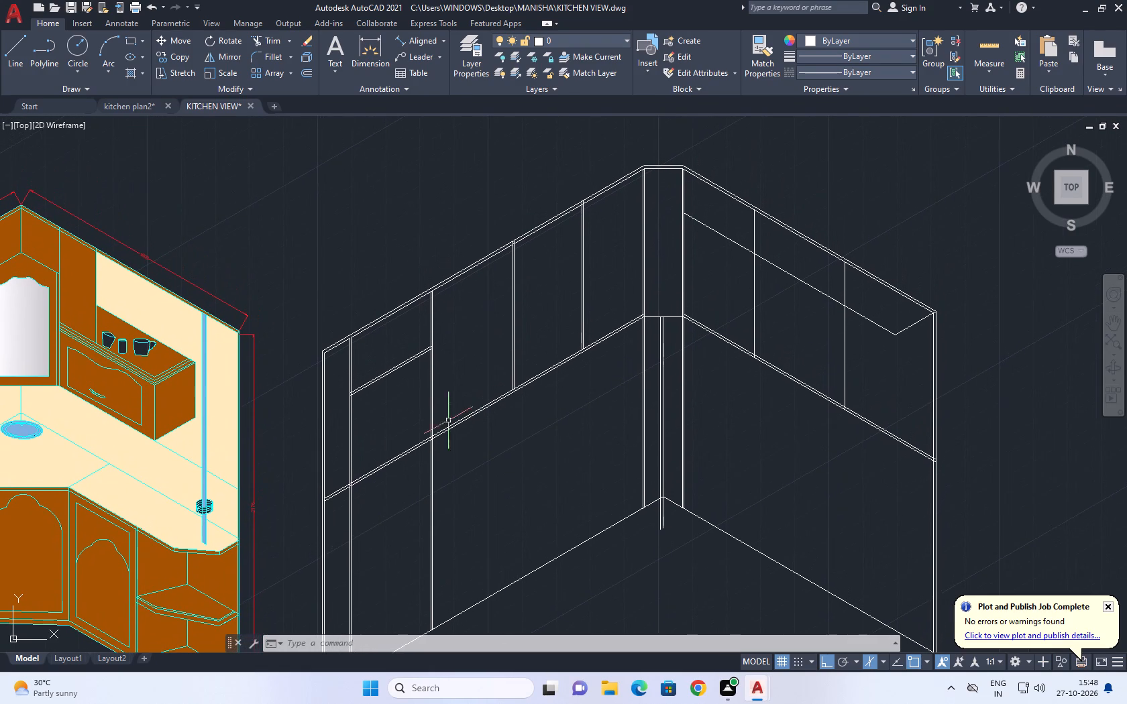
# Trim the double bottom line between the two floor-length dividers, including the short stubs inside the outermost double divider.
pyautogui.scroll(1, 377, 378)
pyautogui.moveTo(372, 388); pyautogui.dragTo(422, 396, button='middle')
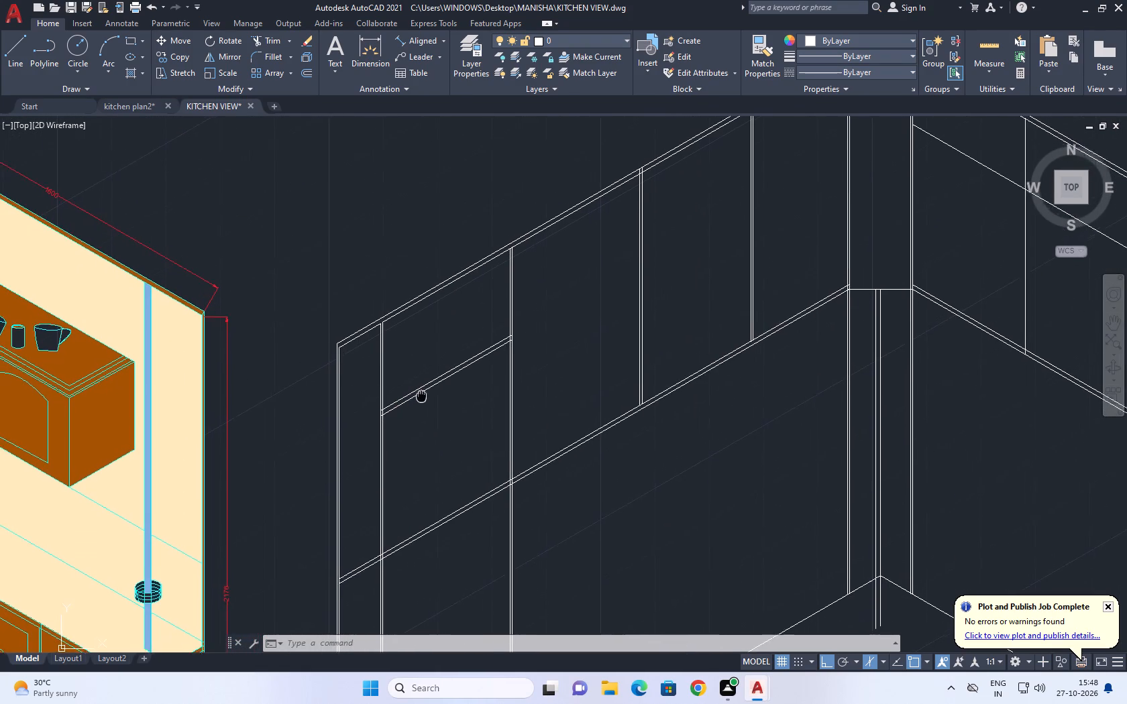
pyautogui.moveTo(422, 396); pyautogui.dragTo(434, 366, button='middle')
pyautogui.moveTo(442, 472); pyautogui.dragTo(427, 425, button='middle')
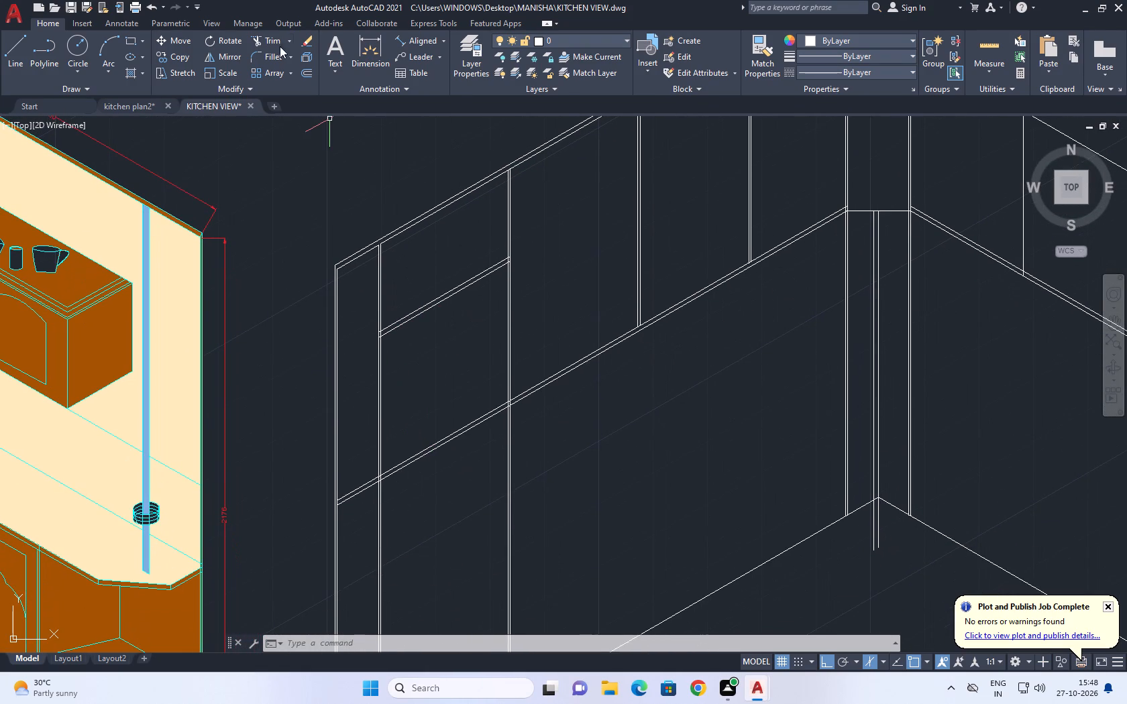
pyautogui.click(274, 41)
pyautogui.moveTo(436, 363); pyautogui.dragTo(441, 380)
pyautogui.click(447, 484)
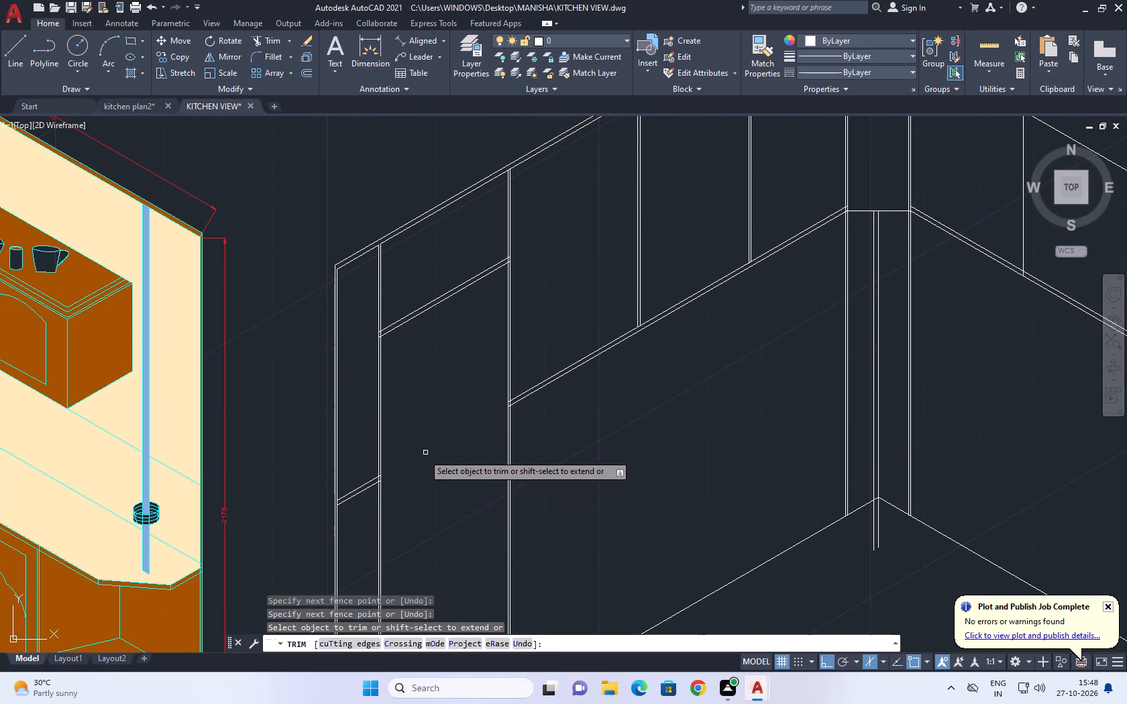
pyautogui.scroll(5, 384, 489)
pyautogui.click(375, 365)
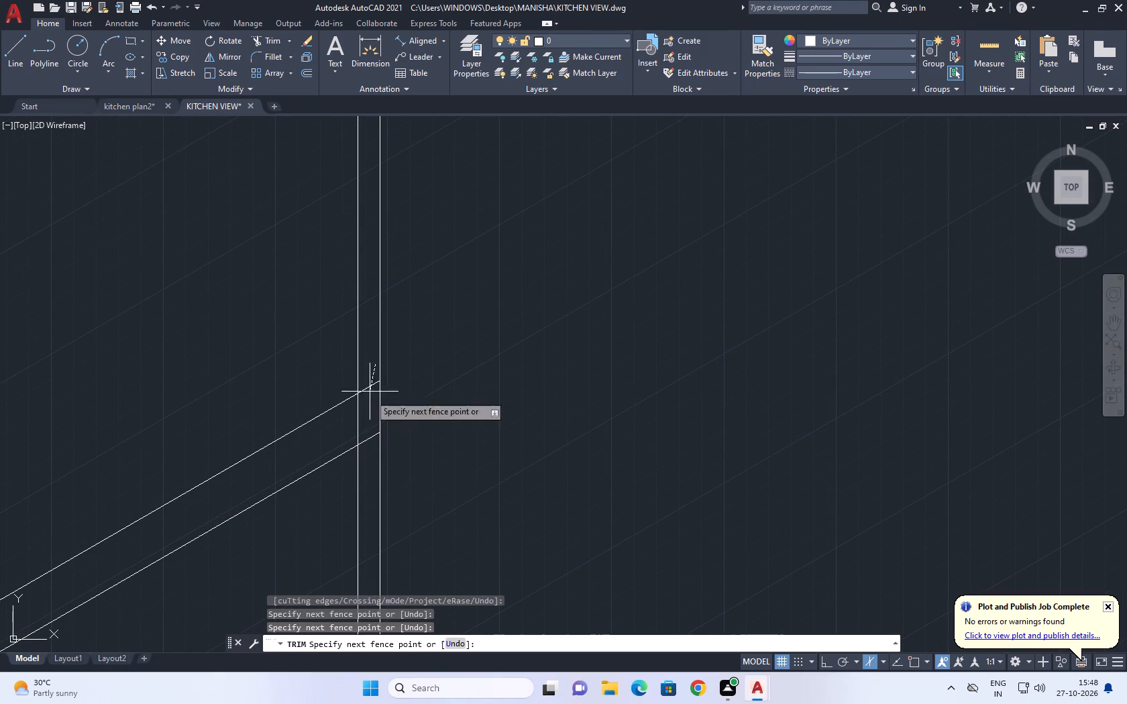
pyautogui.click(367, 461)
pyautogui.moveTo(447, 352); pyautogui.dragTo(454, 362, button='right')
pyautogui.click(511, 390)
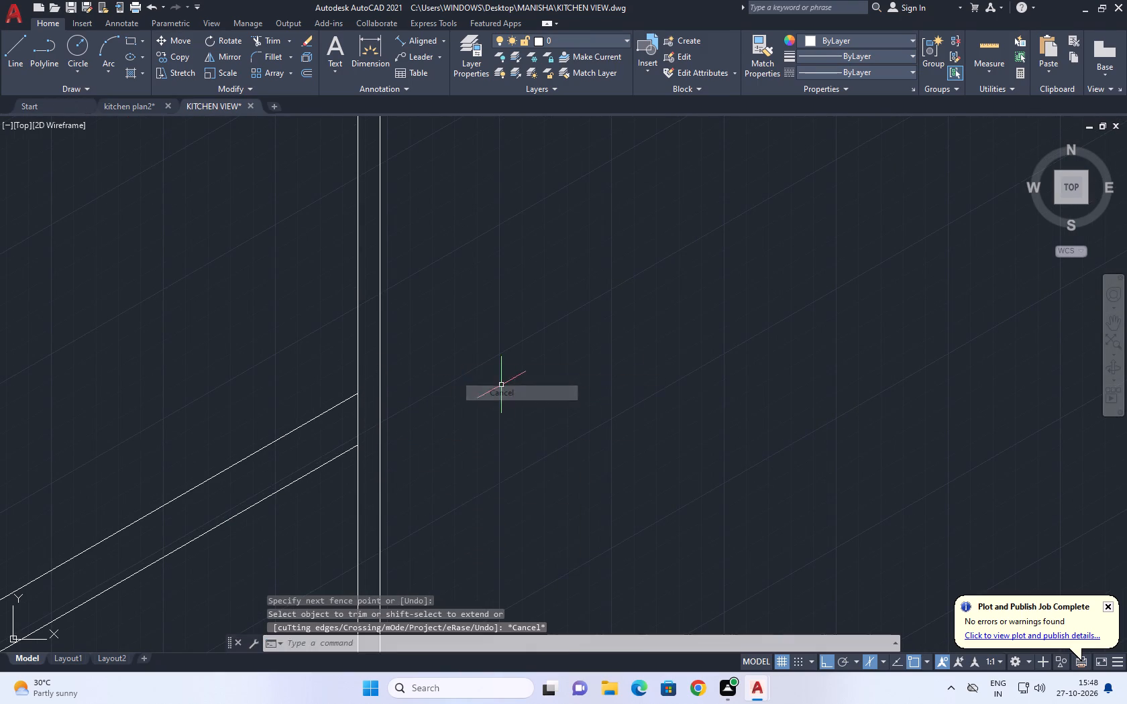
# Draw a 30° line above the floor line, crossing both floor-length west dividers and overshooting them at each end.
pyautogui.scroll(-5, 501, 385)
pyautogui.moveTo(518, 250); pyautogui.dragTo(501, 295, button='middle')
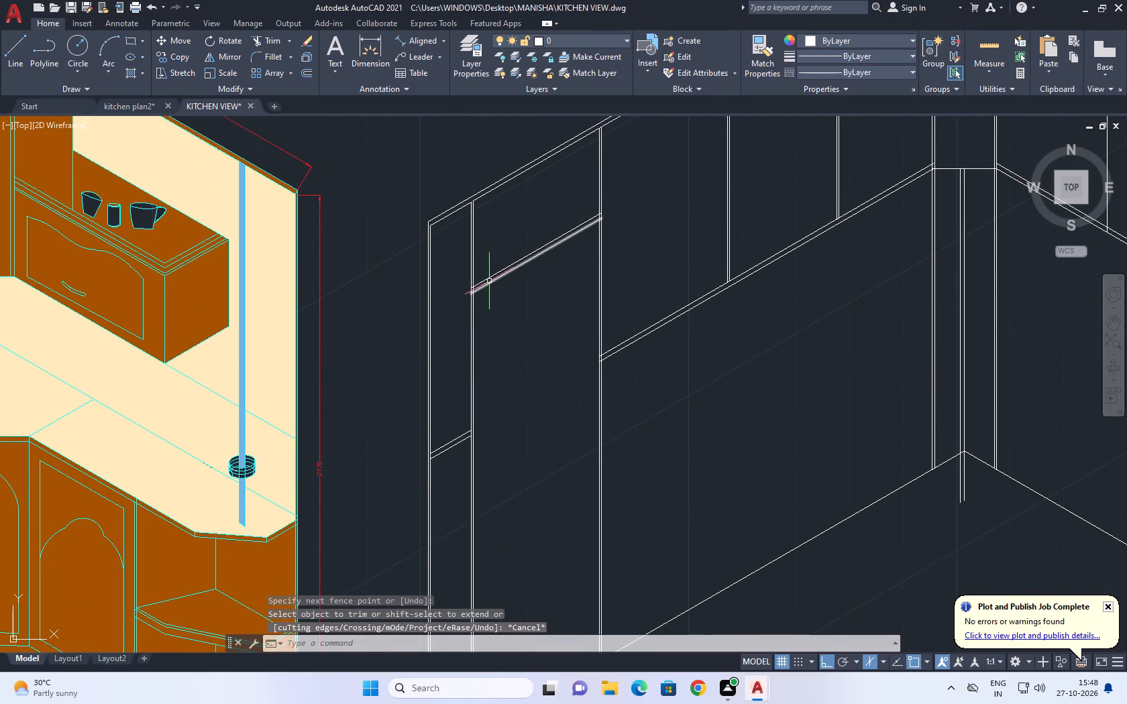
pyautogui.moveTo(489, 285); pyautogui.dragTo(451, 415, button='middle')
pyautogui.moveTo(576, 365); pyautogui.dragTo(530, 268, button='middle')
pyautogui.scroll(1, 529, 268)
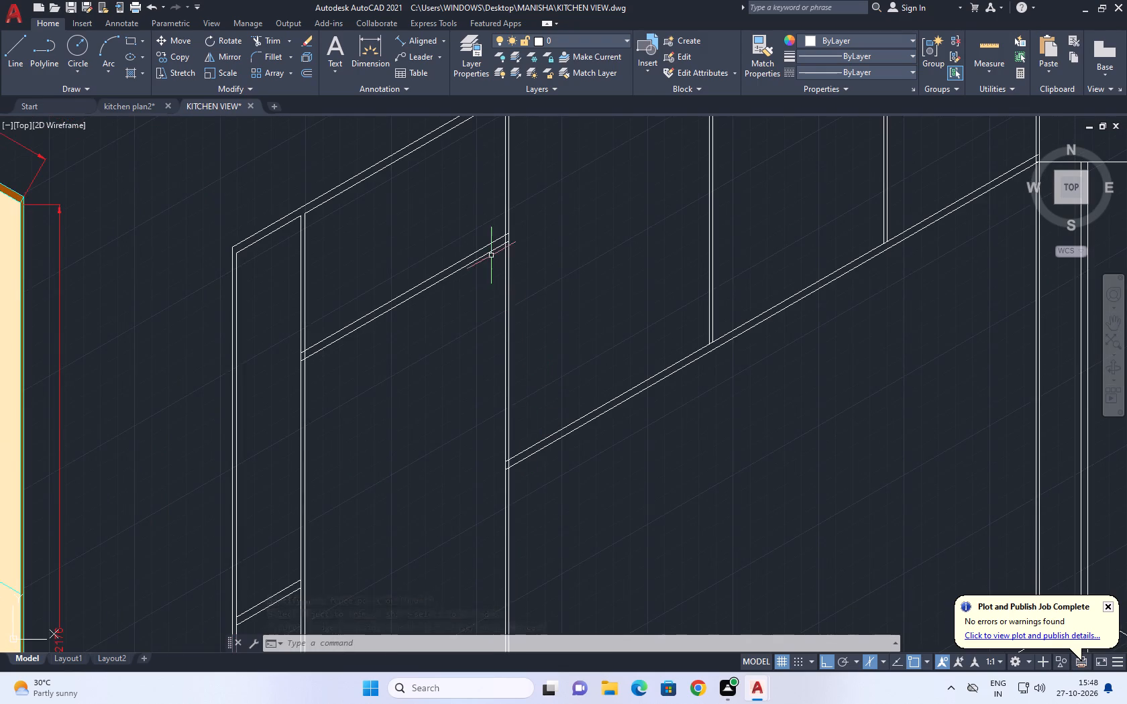
pyautogui.scroll(-3, 491, 255)
pyautogui.moveTo(13, 52); pyautogui.dragTo(16, 59)
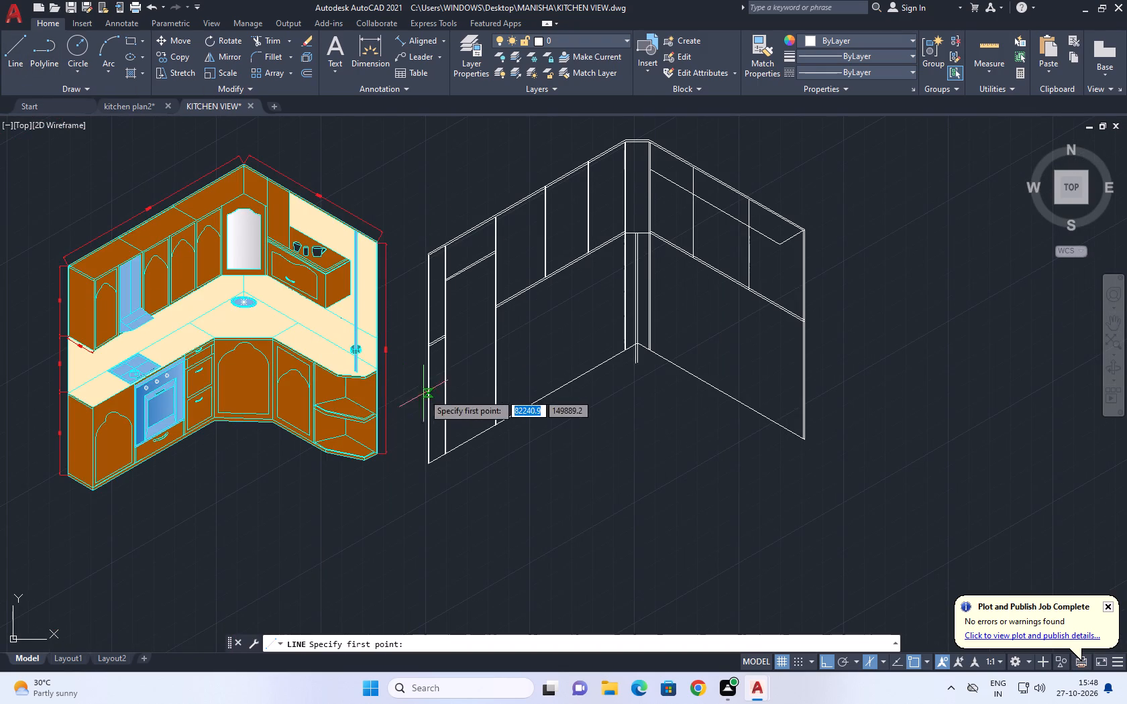
pyautogui.scroll(4, 449, 400)
pyautogui.click(414, 448)
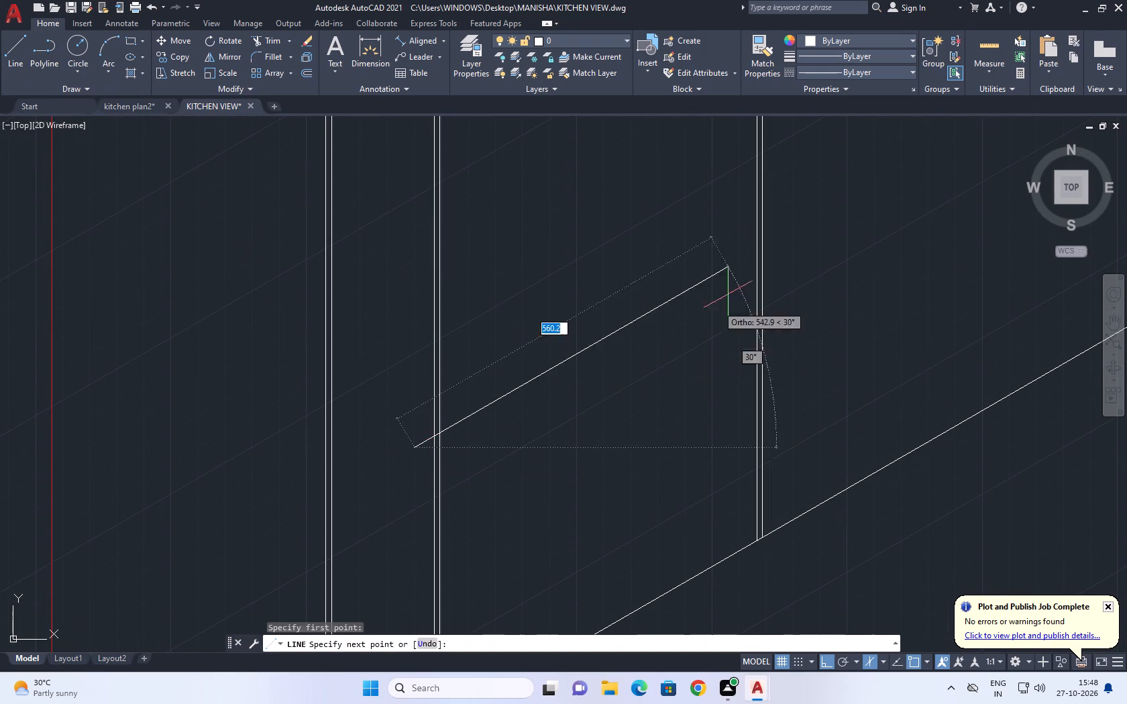
pyautogui.moveTo(760, 280); pyautogui.dragTo(647, 407, button='middle')
pyautogui.click(736, 324)
pyautogui.rightClick(755, 310)
pyautogui.click(788, 337)
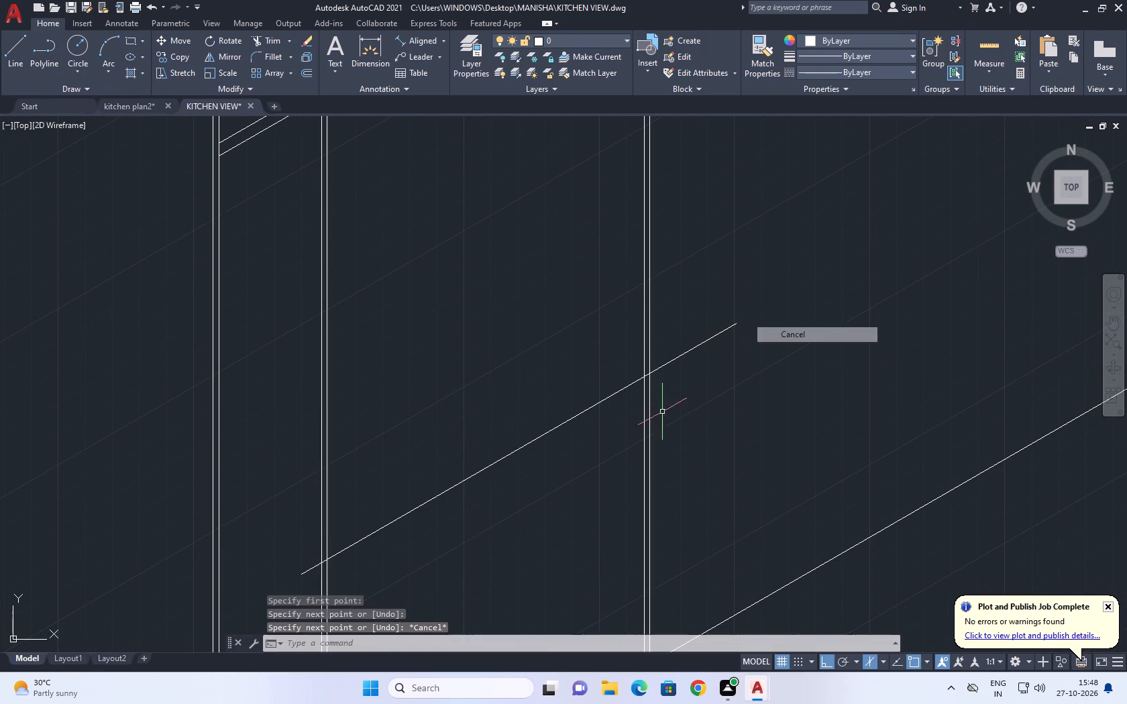
# Trim both overshooting ends of the lower sloping line back to the two floor-length dividers.
pyautogui.click(270, 36)
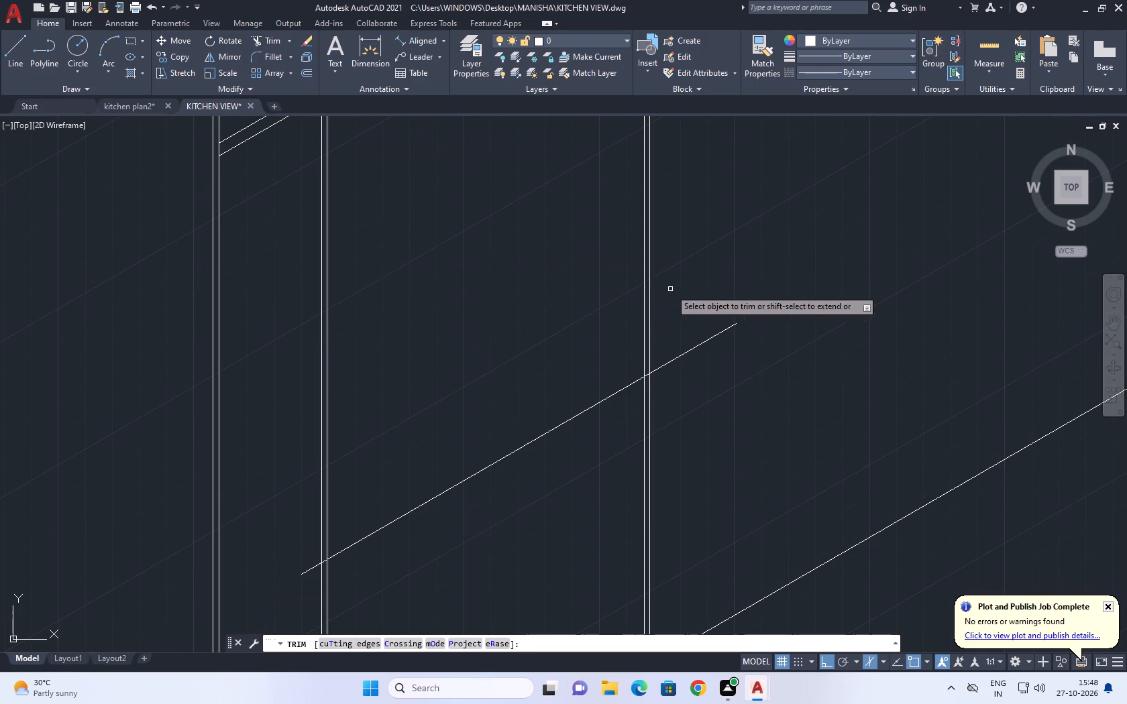
pyautogui.click(672, 289)
pyautogui.click(694, 375)
pyautogui.moveTo(376, 491); pyautogui.dragTo(555, 294, button='middle')
pyautogui.scroll(2, 492, 366)
pyautogui.moveTo(492, 341); pyautogui.dragTo(486, 358)
pyautogui.click(476, 428)
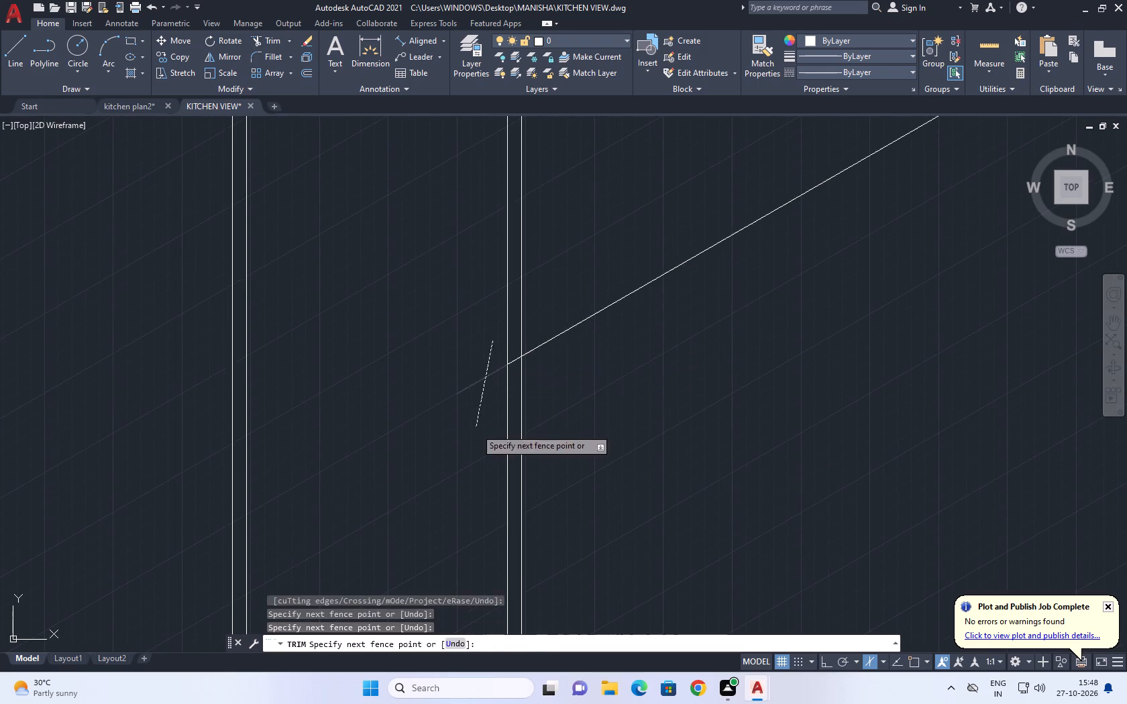
pyautogui.scroll(-3, 542, 388)
pyautogui.moveTo(600, 331); pyautogui.dragTo(419, 430, button='middle')
pyautogui.scroll(-1, 422, 430)
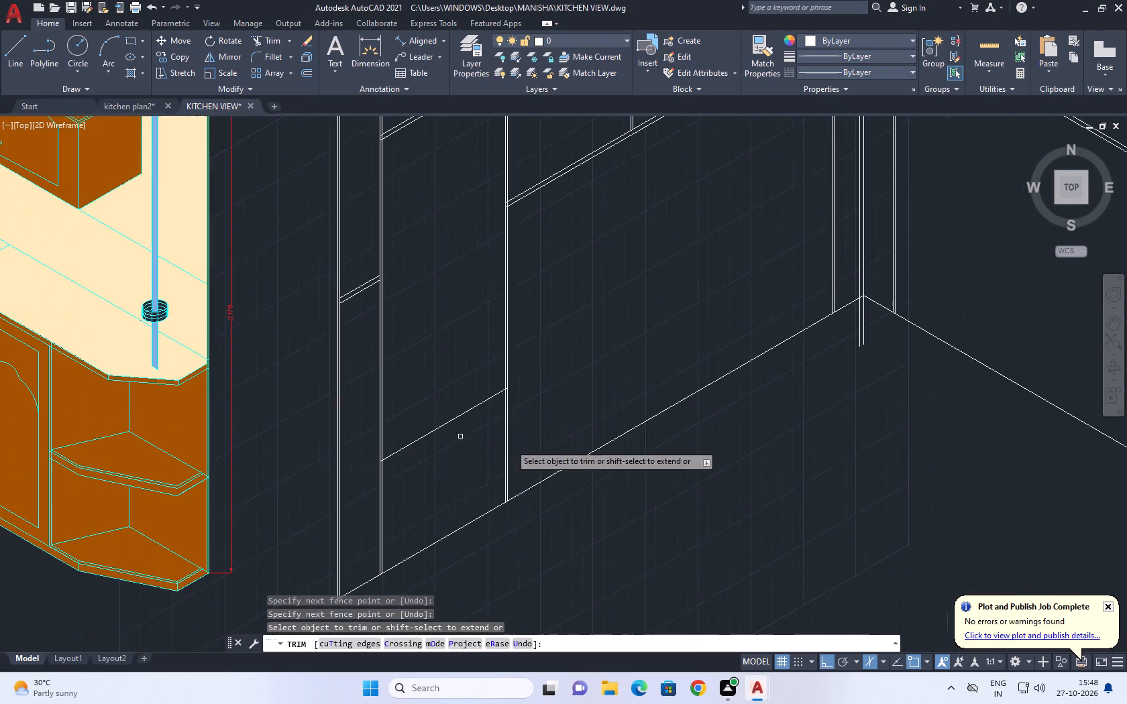
pyautogui.rightClick(557, 367)
pyautogui.click(598, 390)
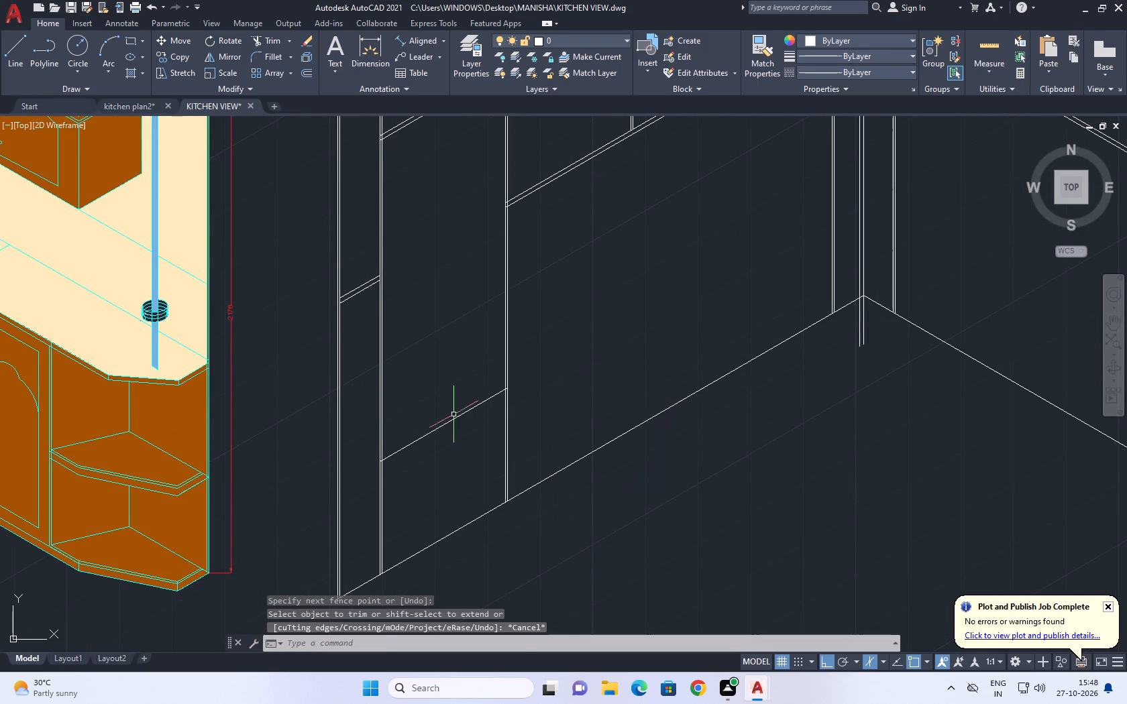
# Copy the lower sloping line between the two floor-length west dividers 20 straight up to make a double shelf line.
pyautogui.click(459, 434)
pyautogui.click(435, 398)
pyautogui.moveTo(435, 388); pyautogui.dragTo(437, 428, button='middle')
pyautogui.press('c')
pyautogui.write('O')
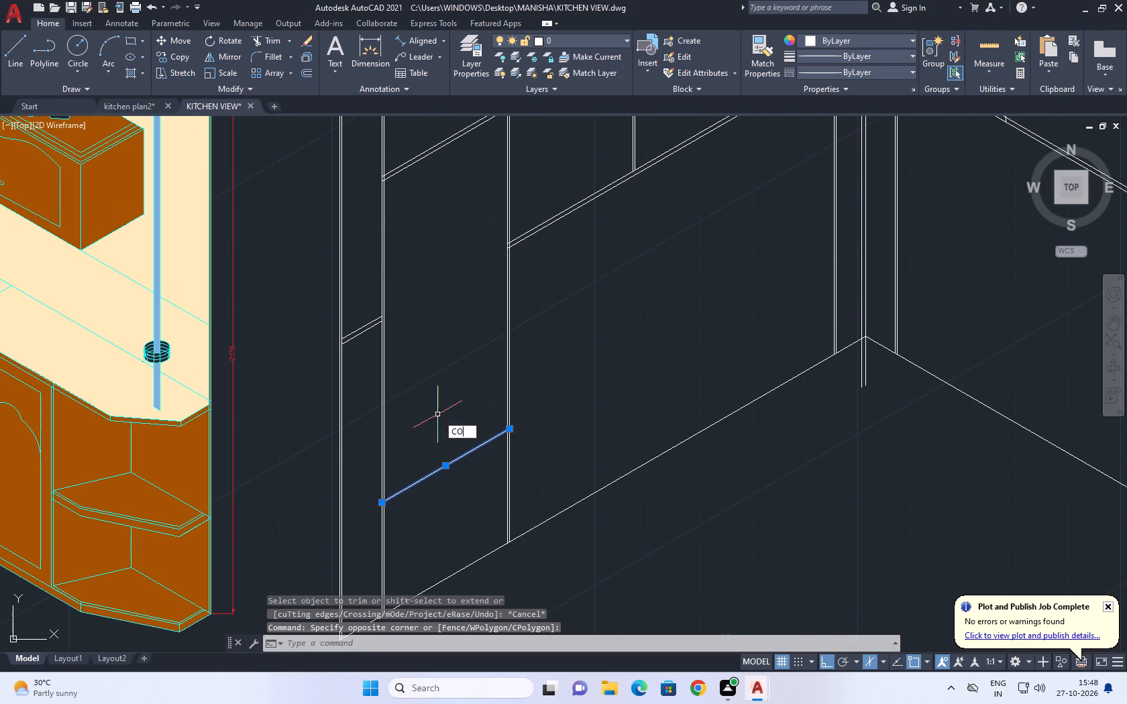
pyautogui.press('space')
pyautogui.click(443, 461)
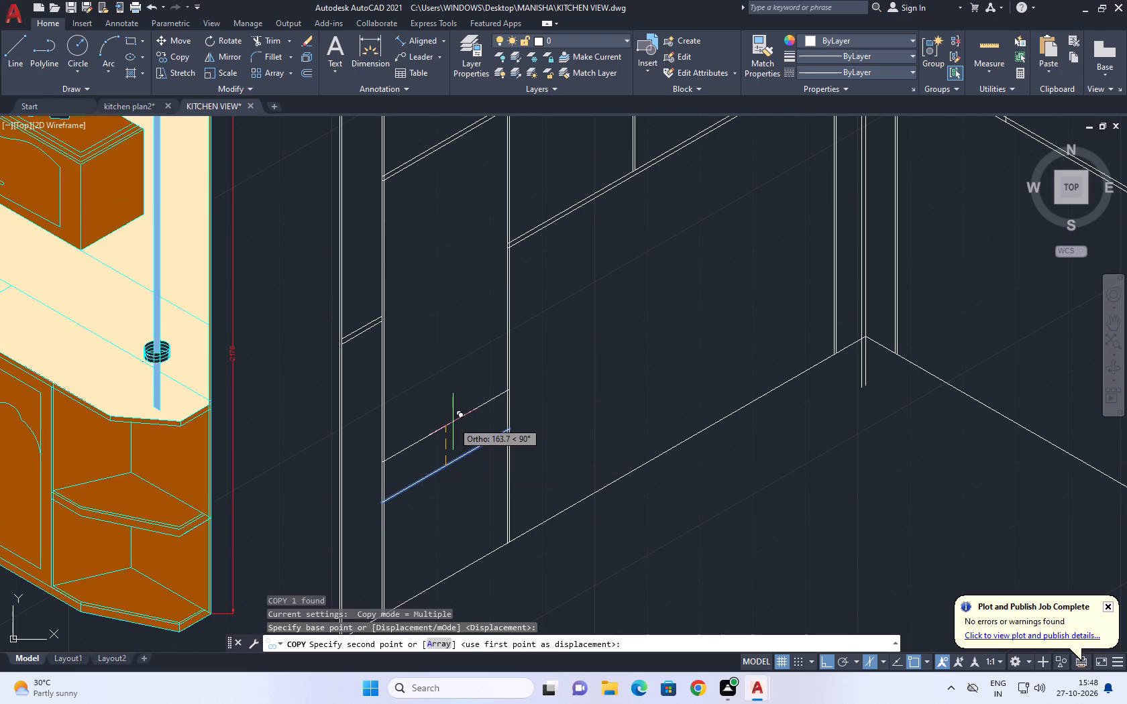
pyautogui.write('20')
pyautogui.press('Return')
pyautogui.press('Escape')
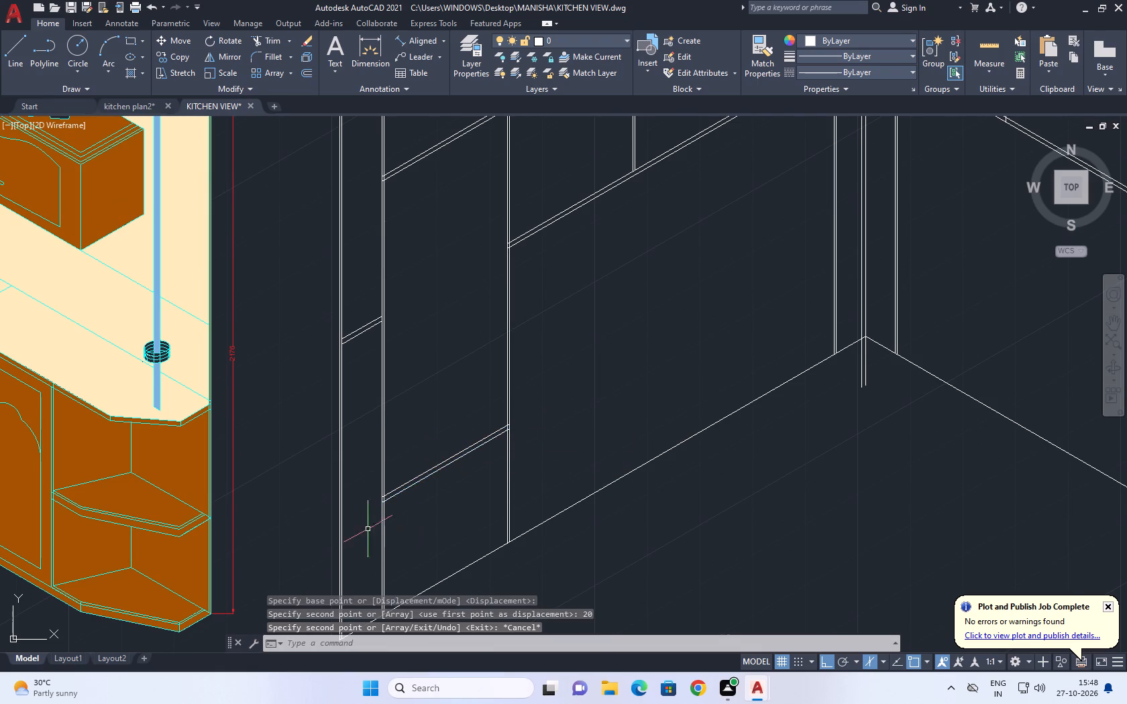
# Trim the two vertical corner lines where they overshoot below the floor corner.
pyautogui.scroll(3, 356, 529)
pyautogui.moveTo(356, 526); pyautogui.dragTo(378, 514, button='middle')
pyautogui.scroll(-3, 402, 504)
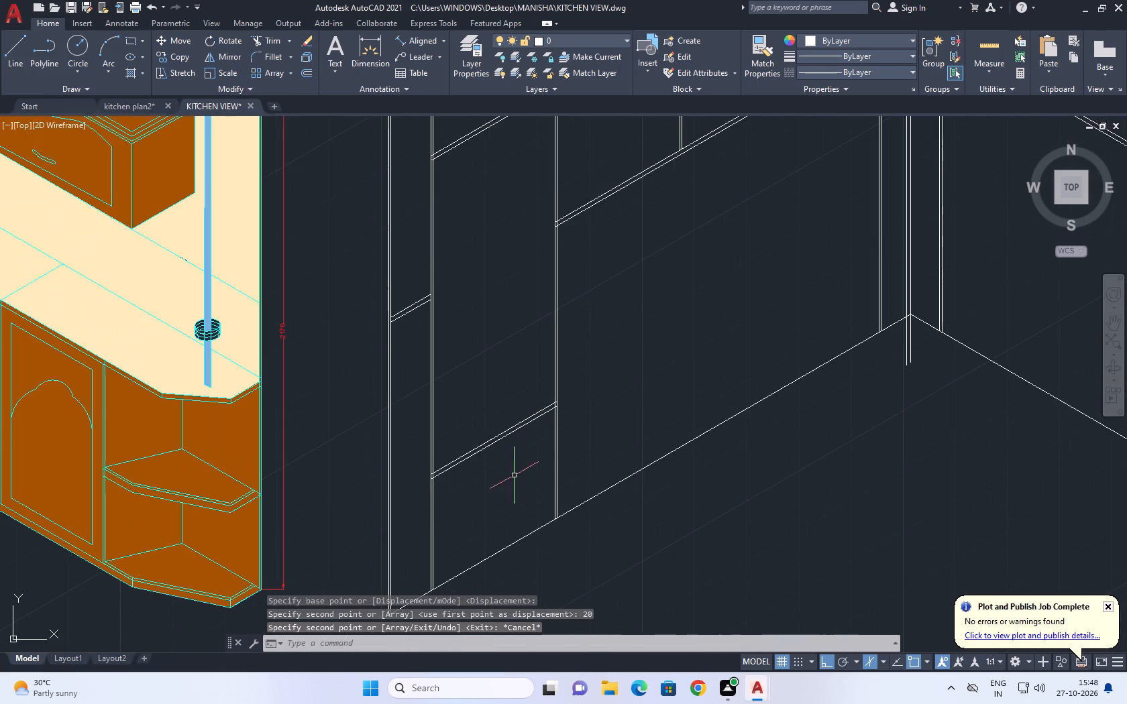
pyautogui.moveTo(560, 440); pyautogui.dragTo(464, 434, button='middle')
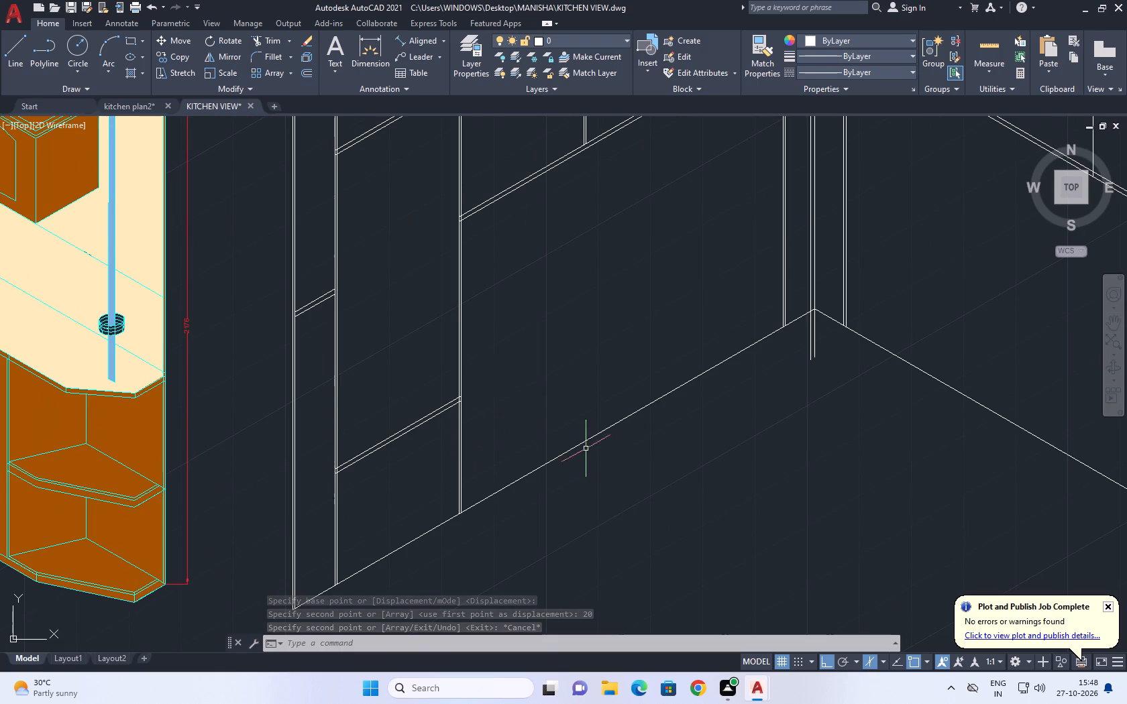
pyautogui.scroll(-1, 621, 386)
pyautogui.moveTo(748, 337); pyautogui.dragTo(714, 378, button='middle')
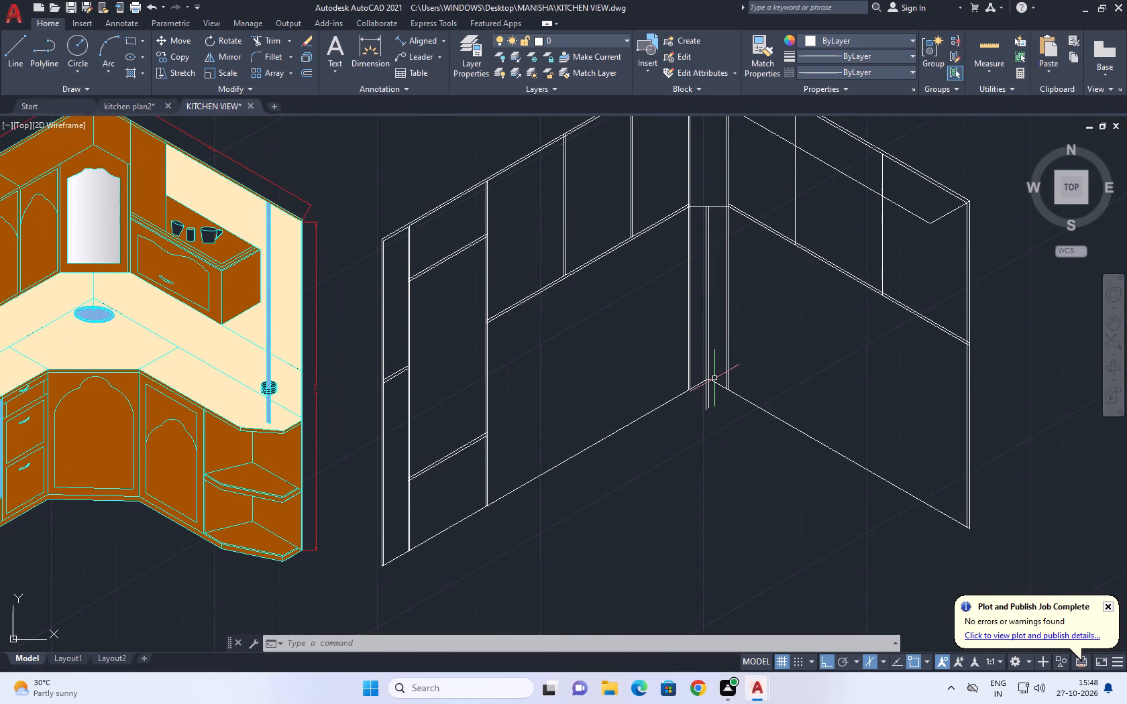
pyautogui.write('TR')
pyautogui.press('space')
pyautogui.scroll(3, 706, 390)
pyautogui.click(714, 390)
pyautogui.moveTo(714, 390); pyautogui.dragTo(674, 399)
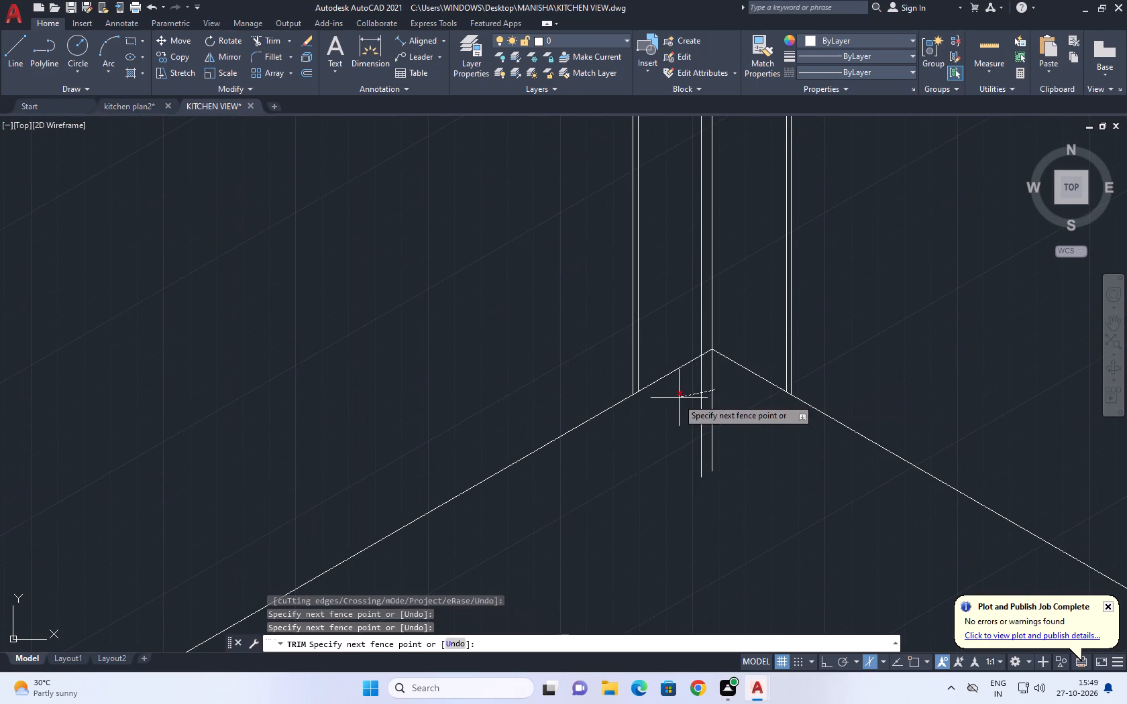
pyautogui.moveTo(674, 399); pyautogui.dragTo(672, 400)
pyautogui.click(692, 398)
pyautogui.scroll(-2, 714, 401)
pyautogui.press('Escape')
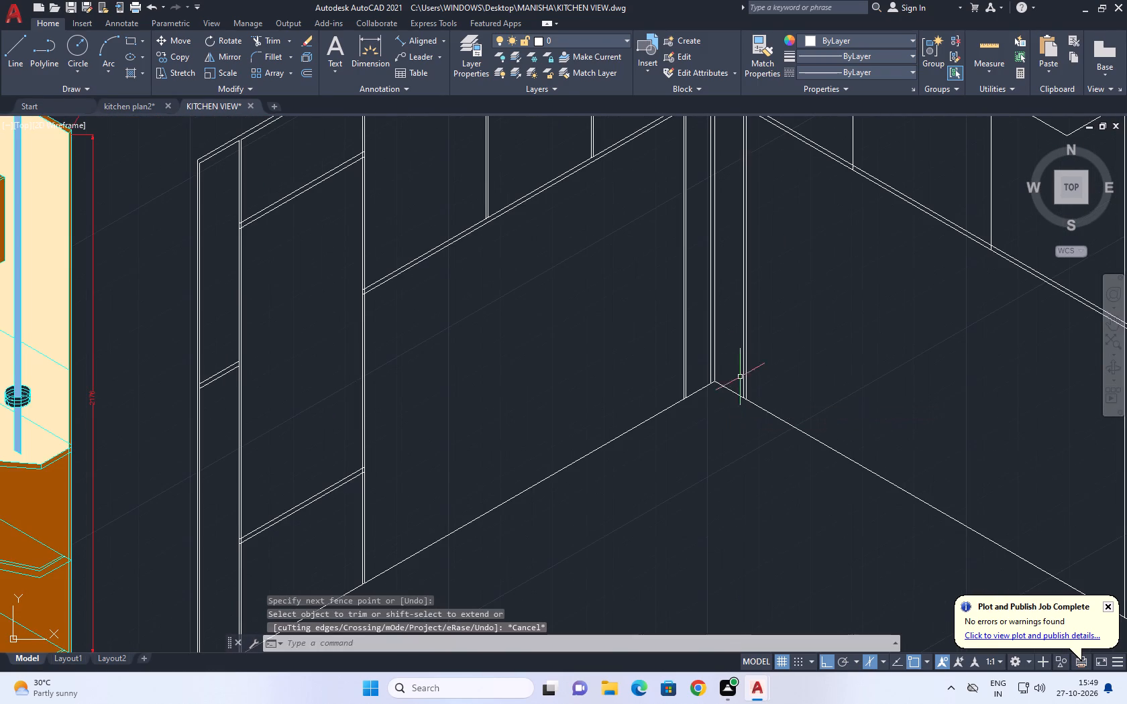
# Erase the extra vertical lines just west of the centre corner line below the corner cabinet, leaving one corner line.
pyautogui.moveTo(735, 364); pyautogui.dragTo(785, 564, button='middle')
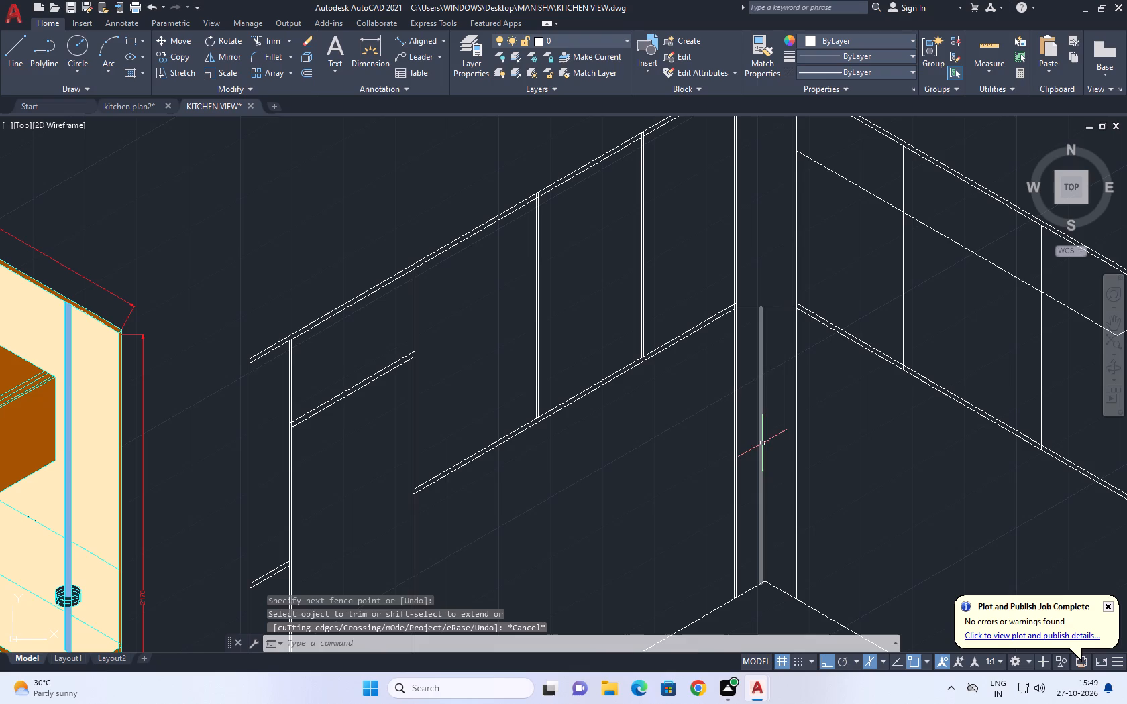
pyautogui.click(761, 442)
pyautogui.press('Delete')
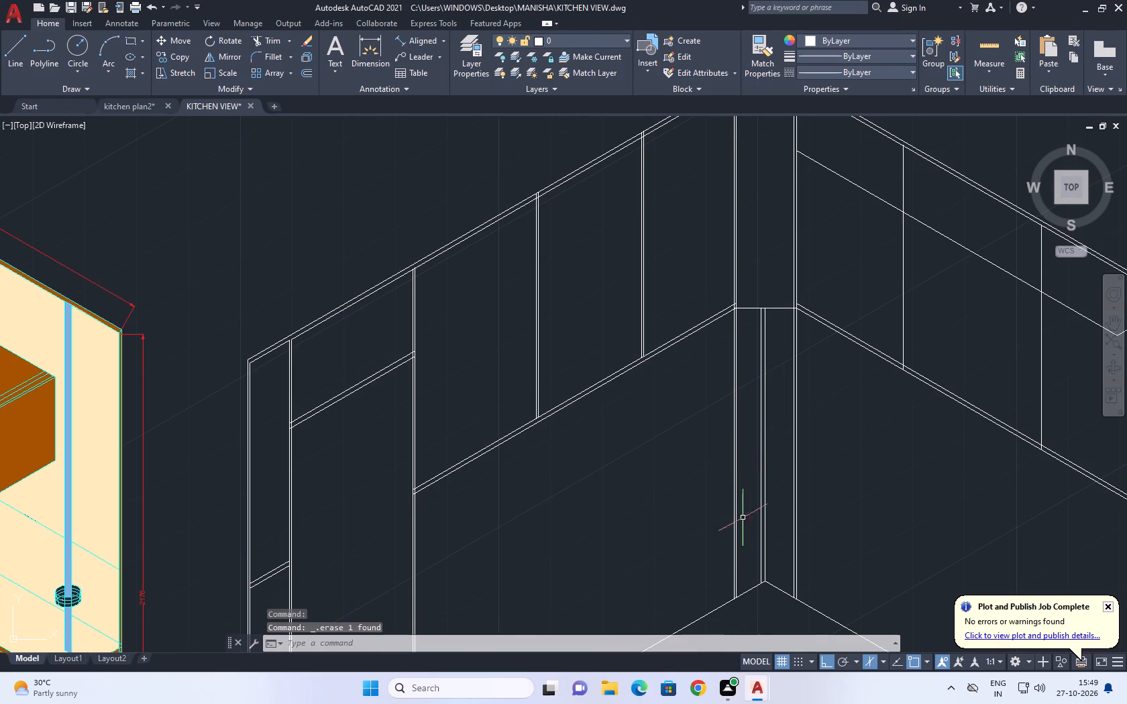
pyautogui.scroll(2, 769, 550)
pyautogui.click(749, 540)
pyautogui.click(715, 497)
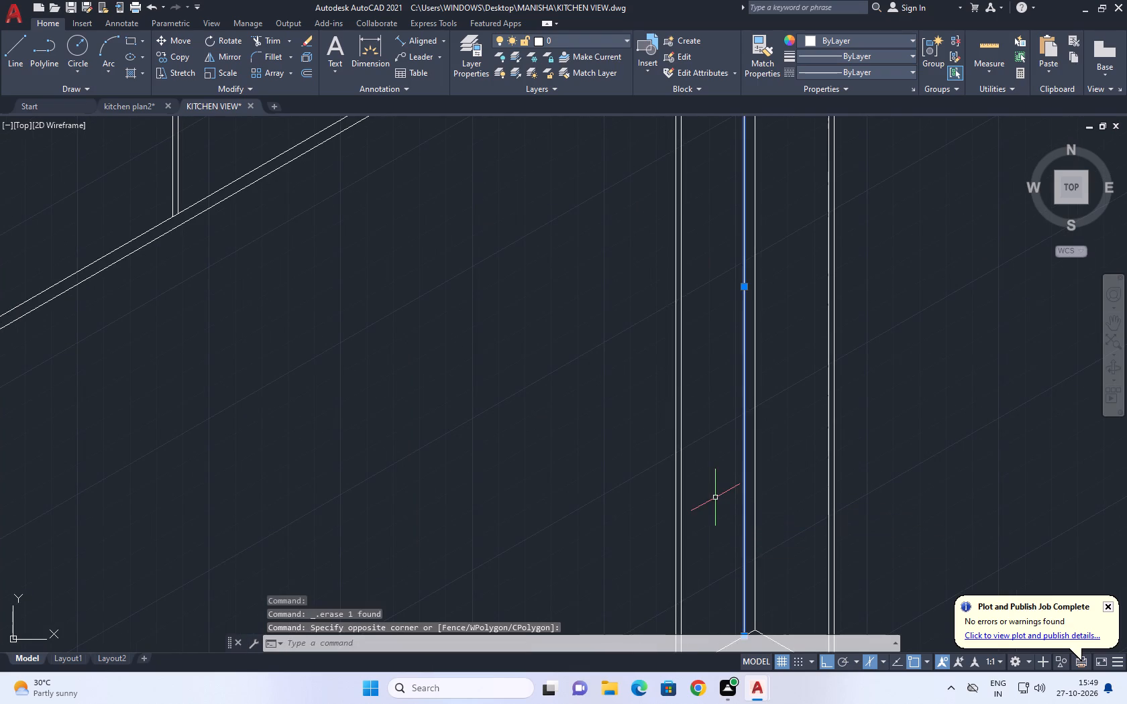
pyautogui.press('Delete')
pyautogui.scroll(-3, 795, 495)
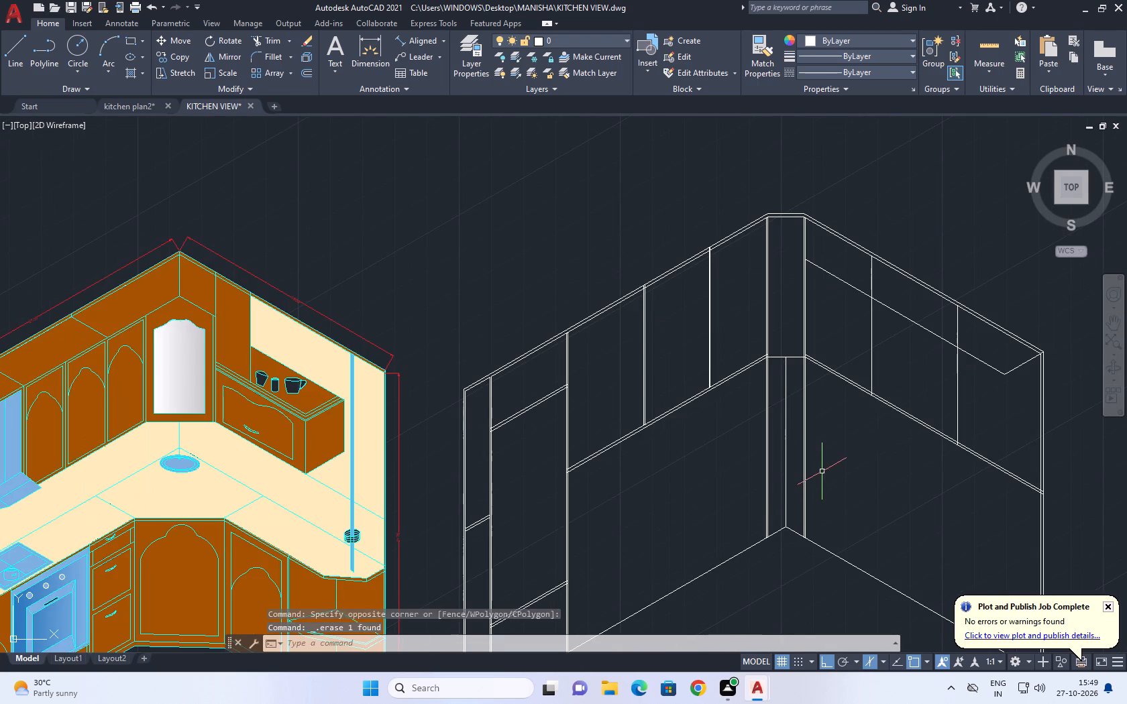
# Examine the corner dividers and the east wall of the outline against the coloured kitchen view.
pyautogui.moveTo(879, 472); pyautogui.dragTo(727, 457, button='middle')
pyautogui.middleClick(727, 457)
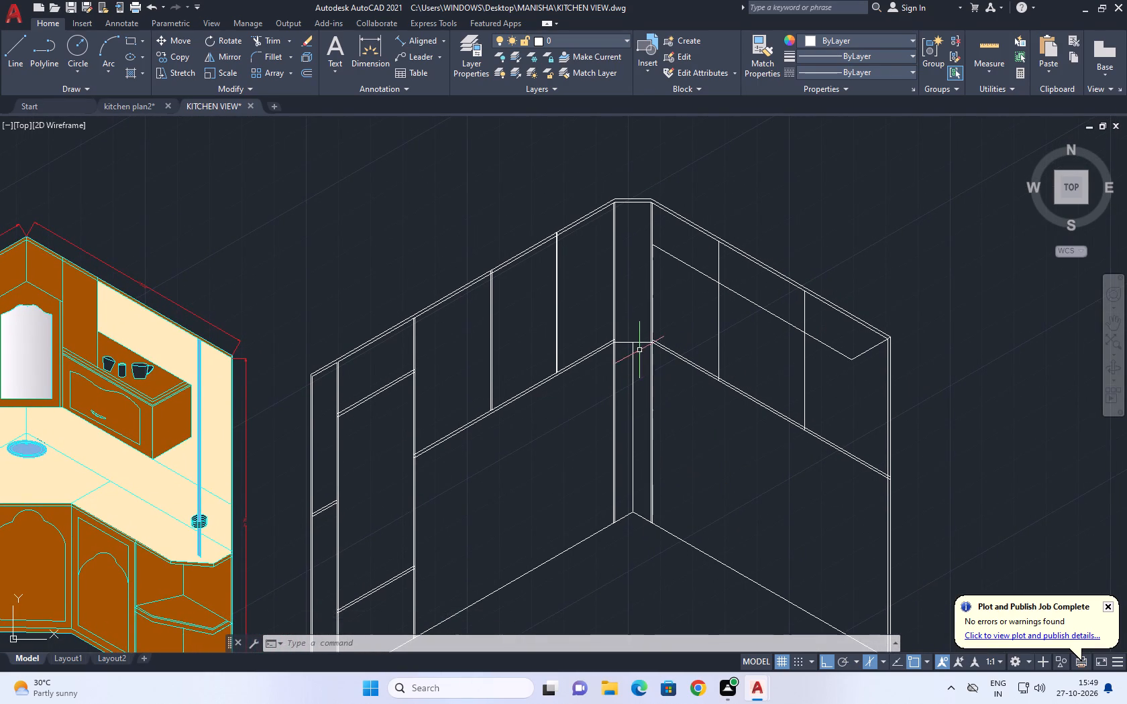
pyautogui.scroll(2, 648, 347)
pyautogui.click(655, 369)
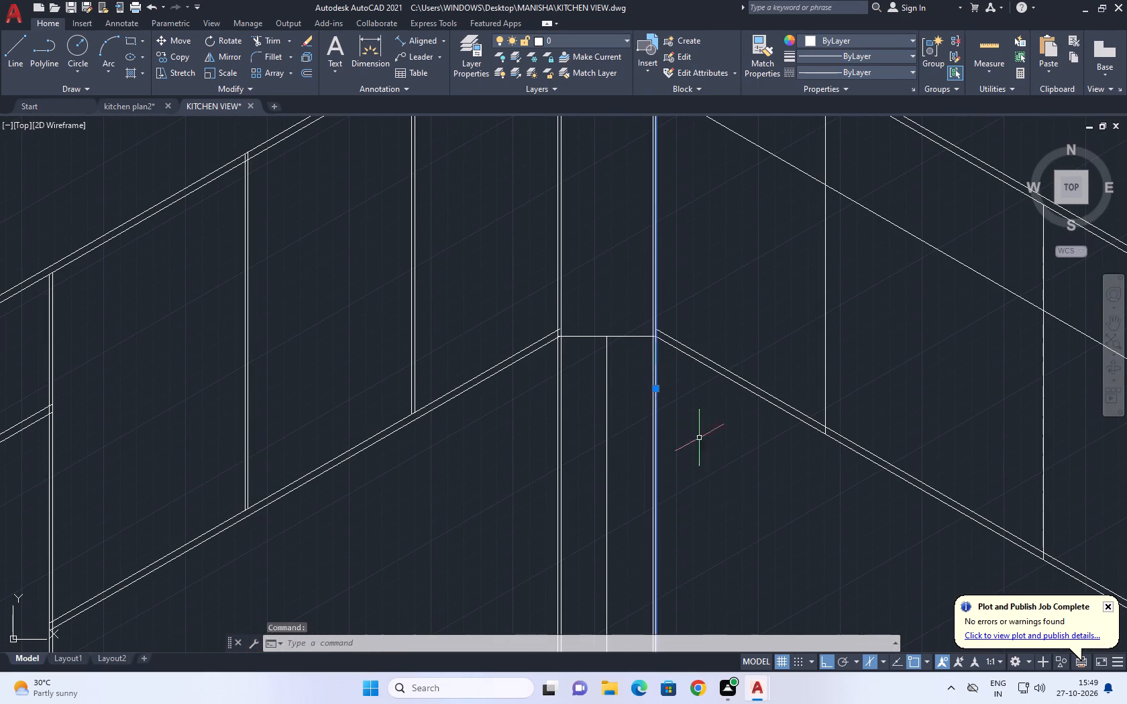
pyautogui.moveTo(808, 500); pyautogui.dragTo(735, 412, button='middle')
pyautogui.middleClick(735, 412)
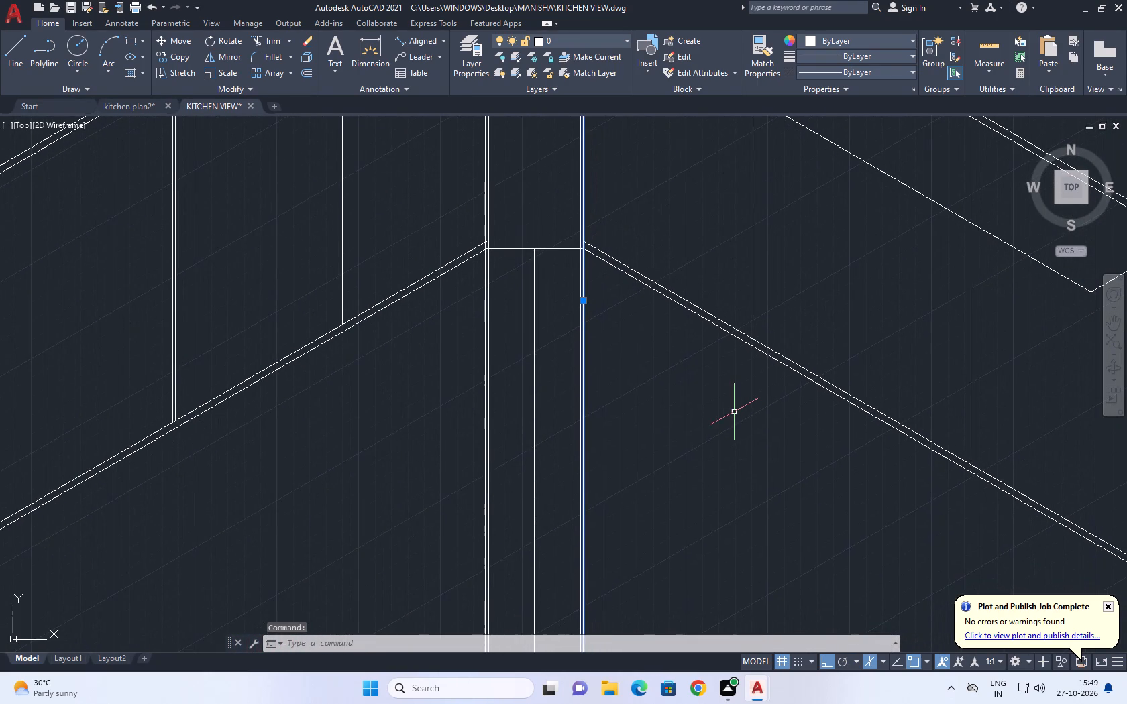
pyautogui.scroll(-3, 735, 408)
pyautogui.press('Escape')
pyautogui.moveTo(732, 466); pyautogui.dragTo(649, 424, button='middle')
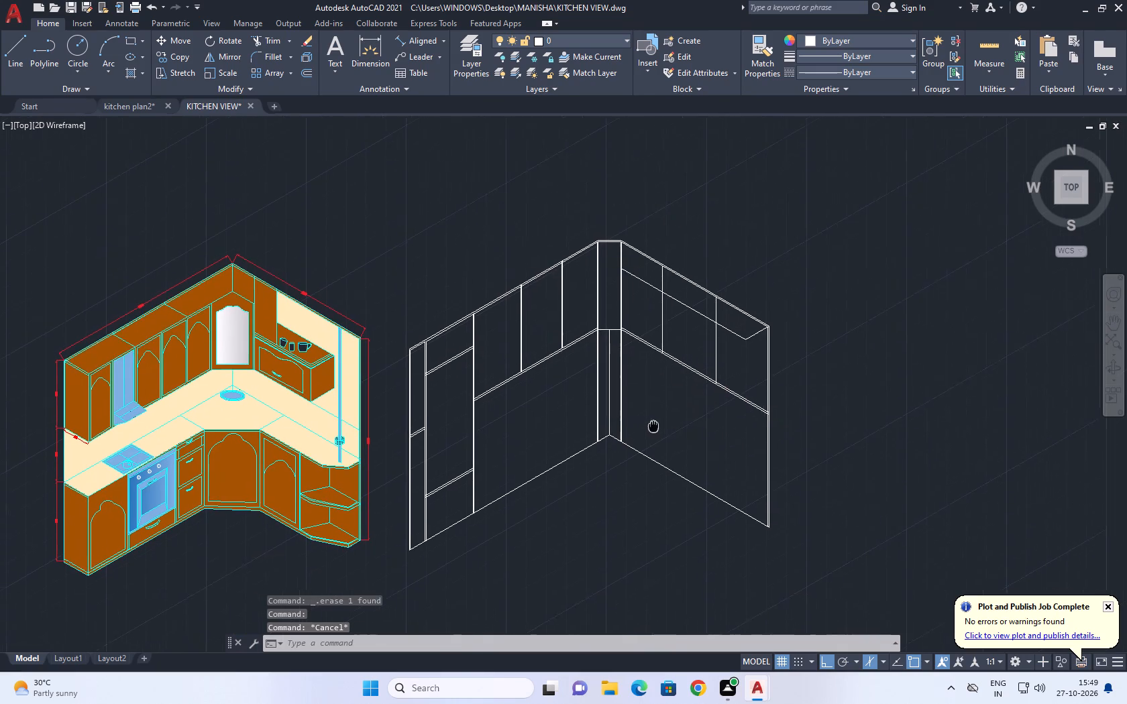
pyautogui.moveTo(649, 424); pyautogui.dragTo(619, 409, button='middle')
pyautogui.scroll(1, 582, 398)
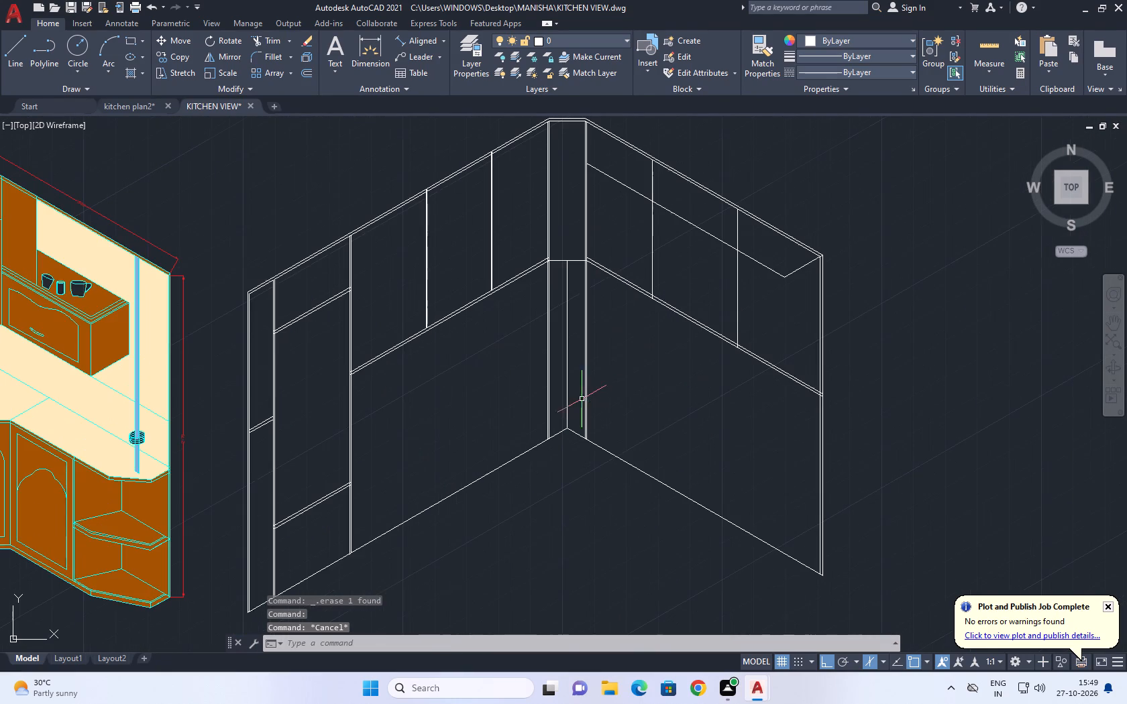
# Divide the lower line of the double line under the east wall's upper cabinets into 3 equal segments.
pyautogui.scroll(2, 578, 269)
pyautogui.moveTo(556, 292); pyautogui.dragTo(548, 284, button='middle')
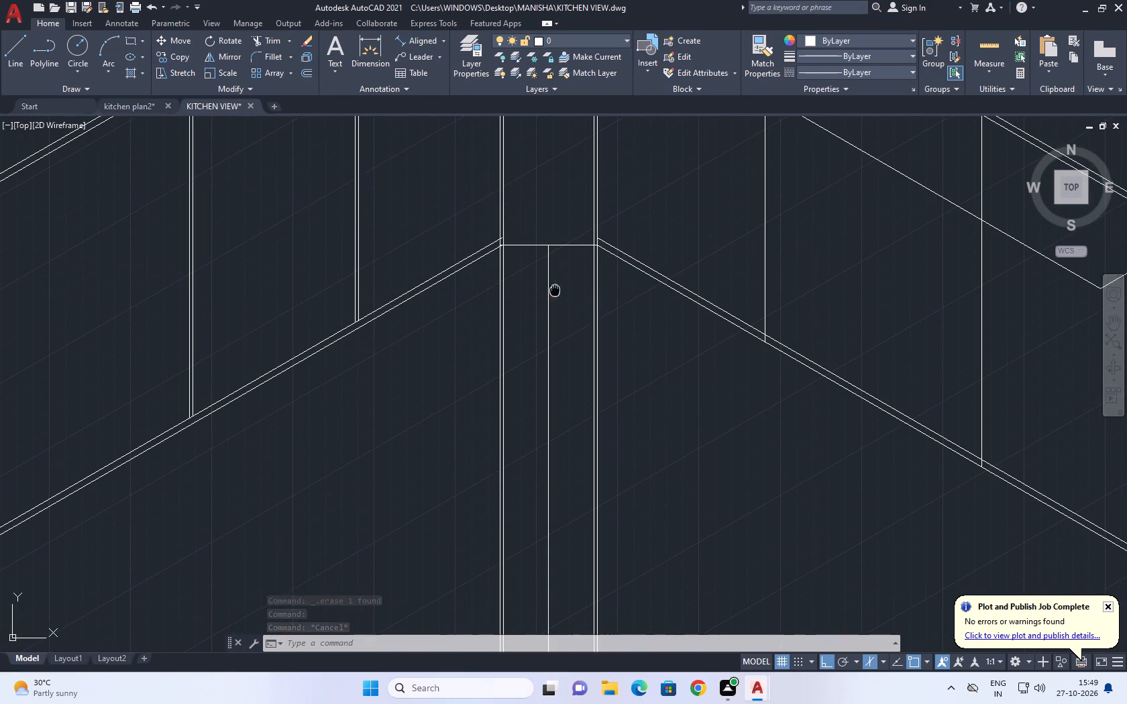
pyautogui.moveTo(548, 284); pyautogui.dragTo(509, 257, button='middle')
pyautogui.moveTo(724, 392); pyautogui.dragTo(619, 310, button='middle')
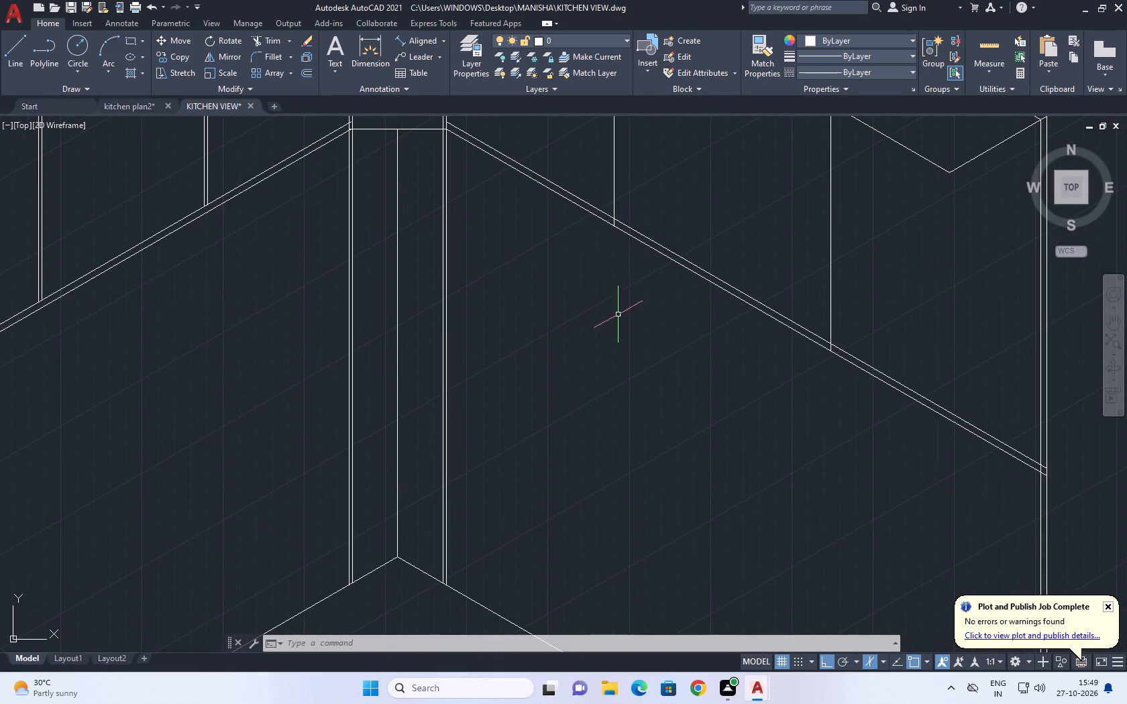
pyautogui.moveTo(698, 363); pyautogui.dragTo(691, 365, button='middle')
pyautogui.click(651, 255)
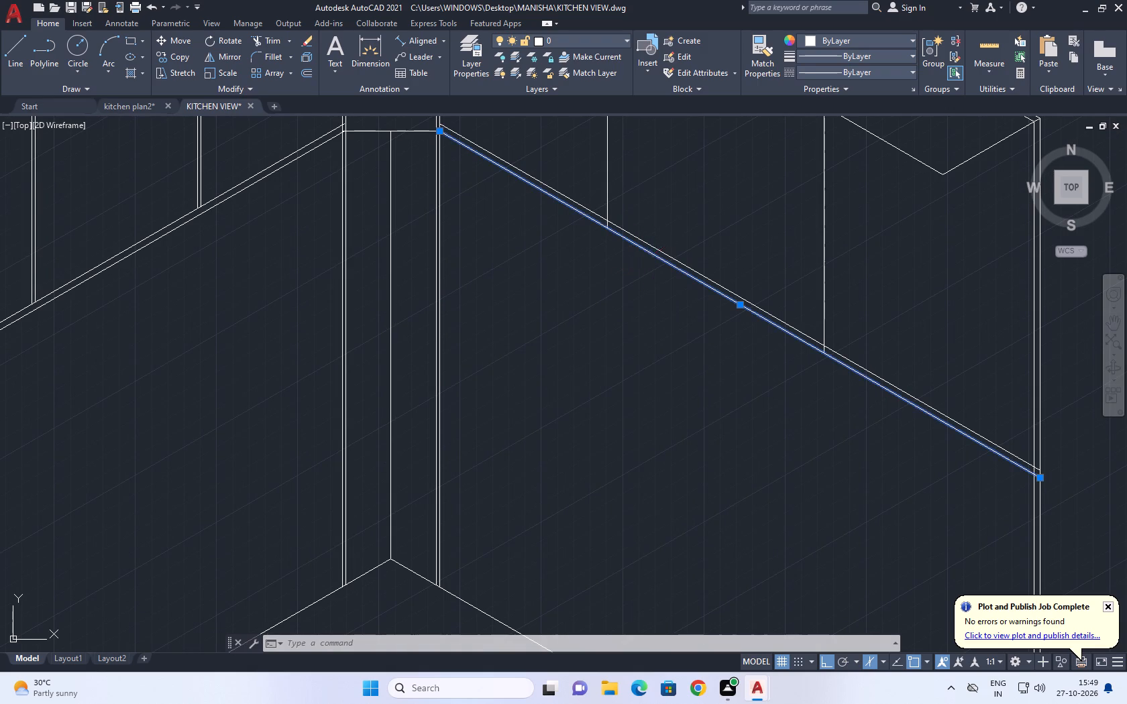
pyautogui.press('d')
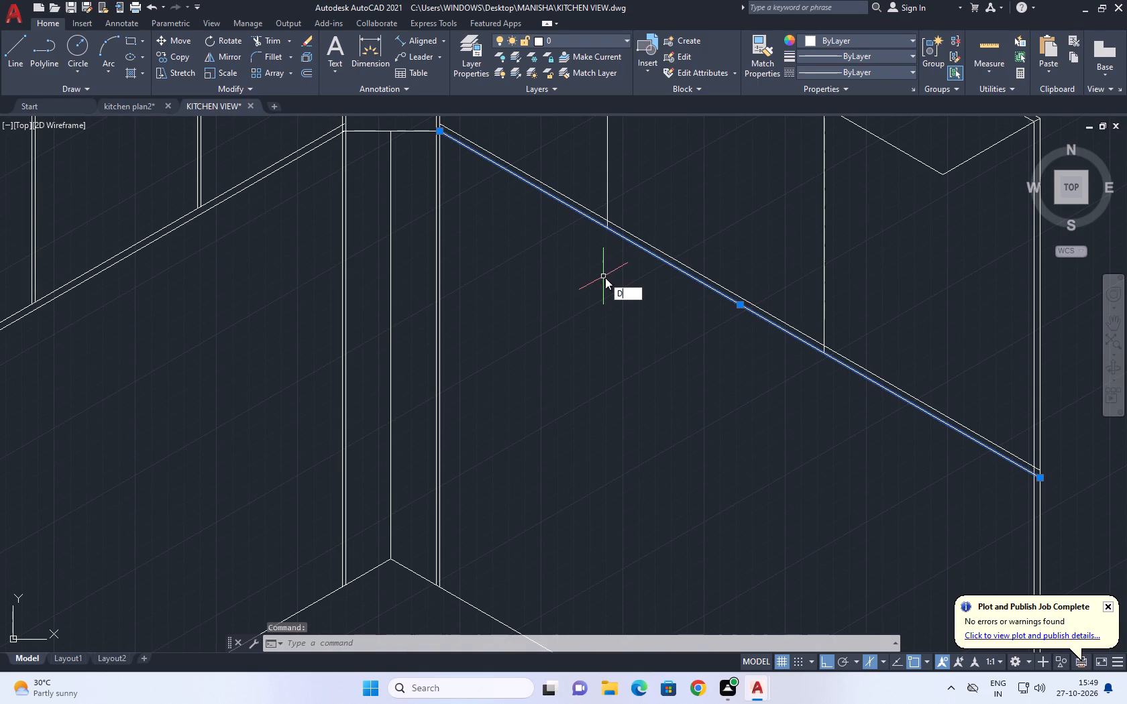
pyautogui.press('i')
pyautogui.write('V')
pyautogui.press('space')
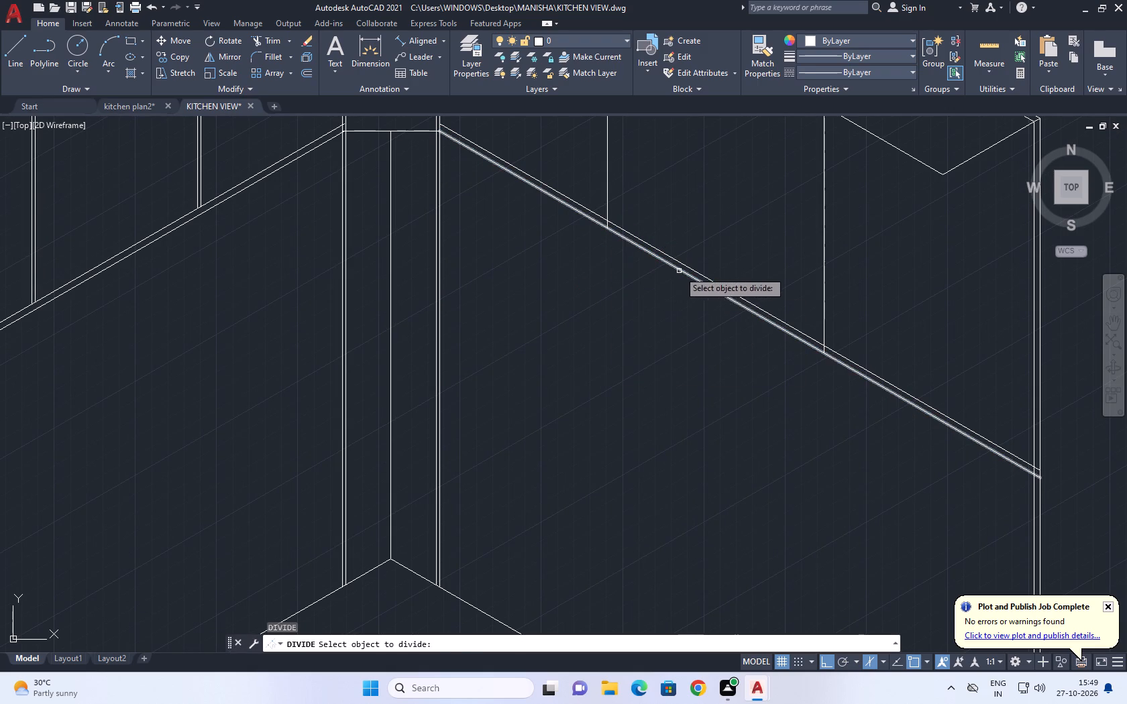
pyautogui.click(679, 271)
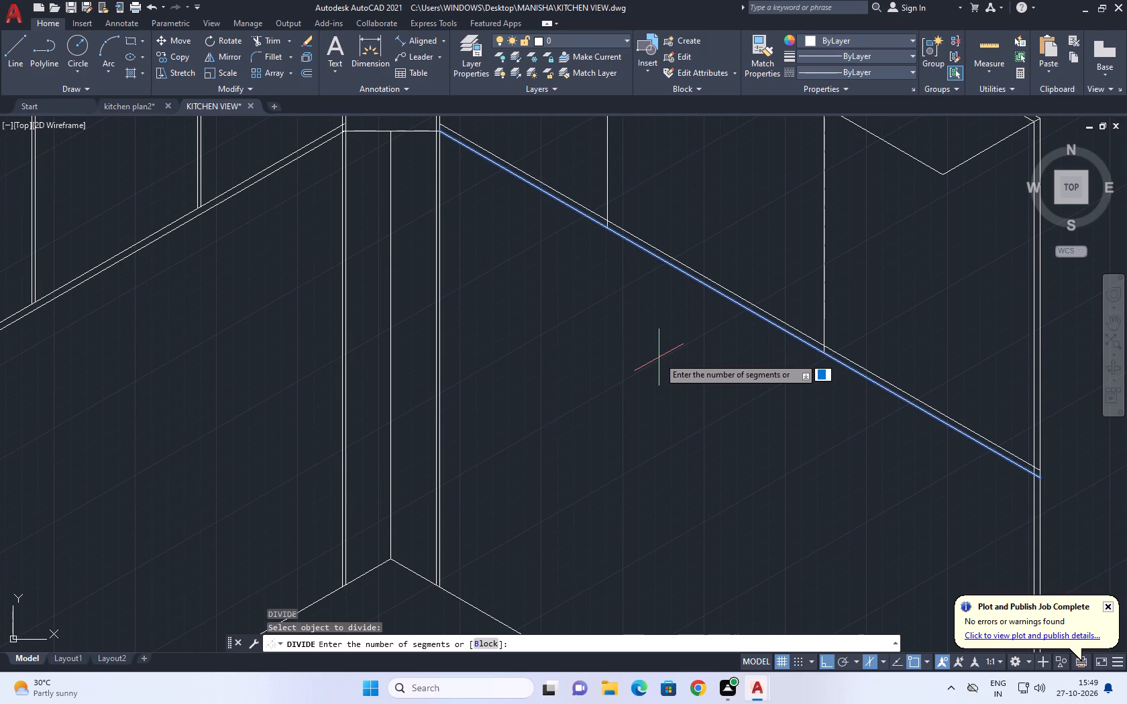
pyautogui.press('3')
pyautogui.press('Return')
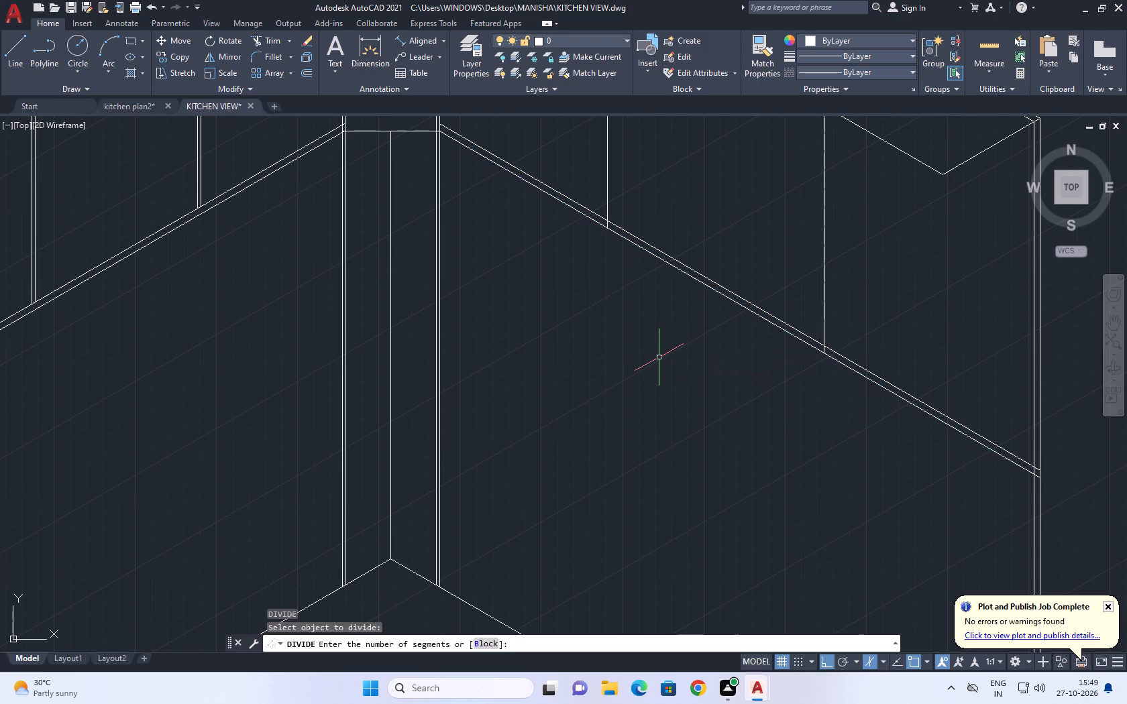
# Draw vertical lines down from the two division points on the east wall, each overshooting the floor line, the inner one about 1400 long.
pyautogui.press('l')
pyautogui.press('space')
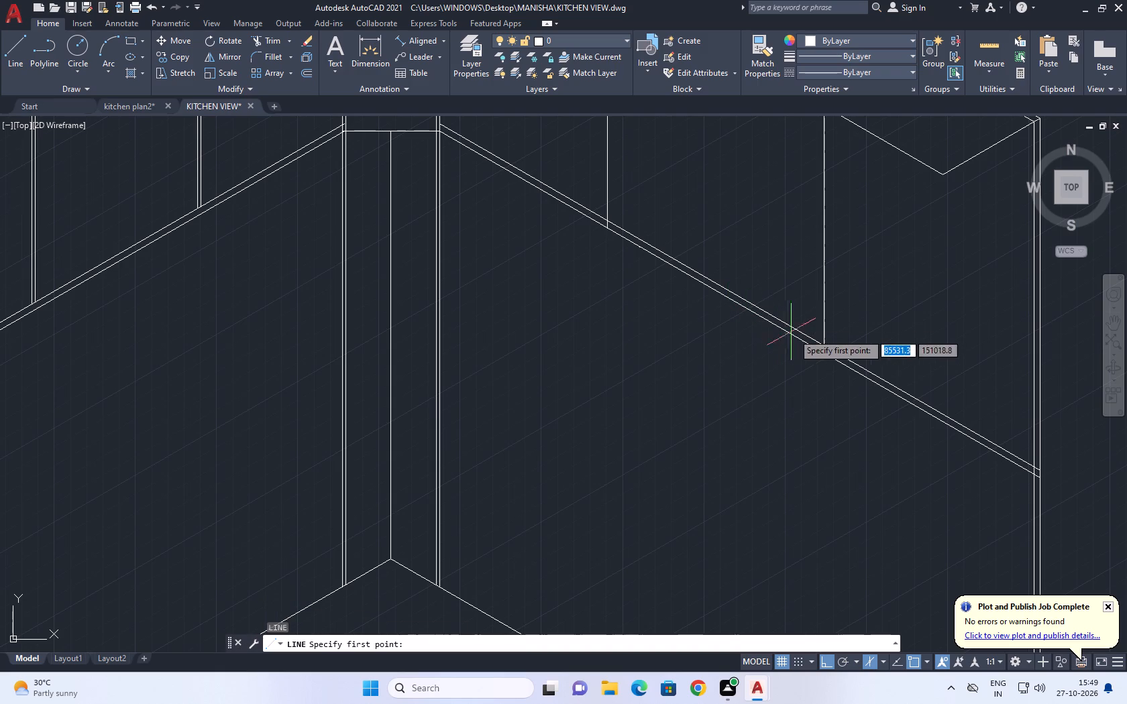
pyautogui.click(839, 364)
pyautogui.scroll(-3, 669, 345)
pyautogui.scroll(1, 698, 467)
pyautogui.click(696, 526)
pyautogui.press('space')
pyautogui.press('space')
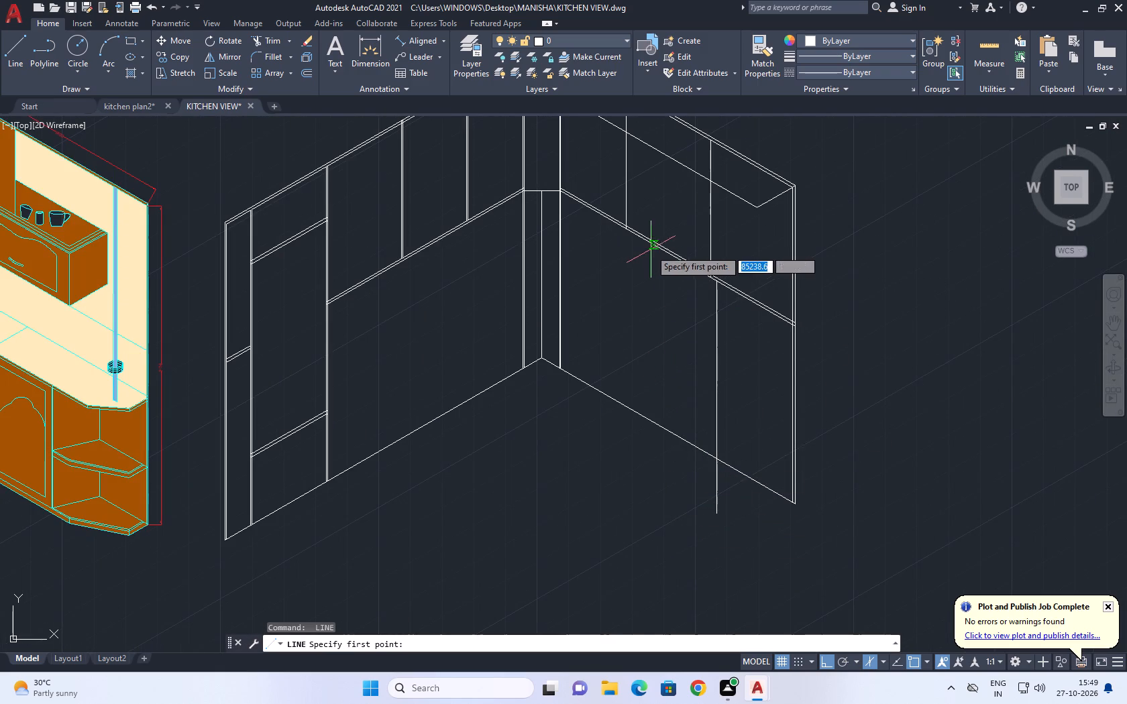
pyautogui.click(636, 237)
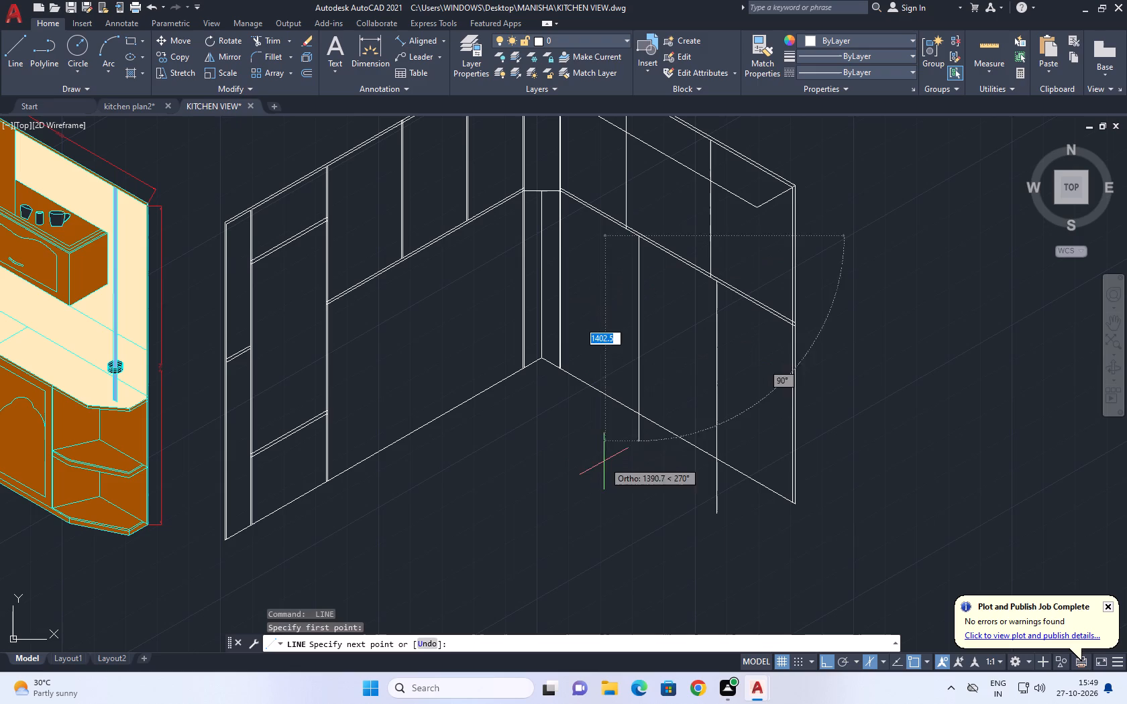
pyautogui.click(605, 463)
pyautogui.press('space')
# Trim both new vertical lines back to the east floor line.
pyautogui.click(266, 37)
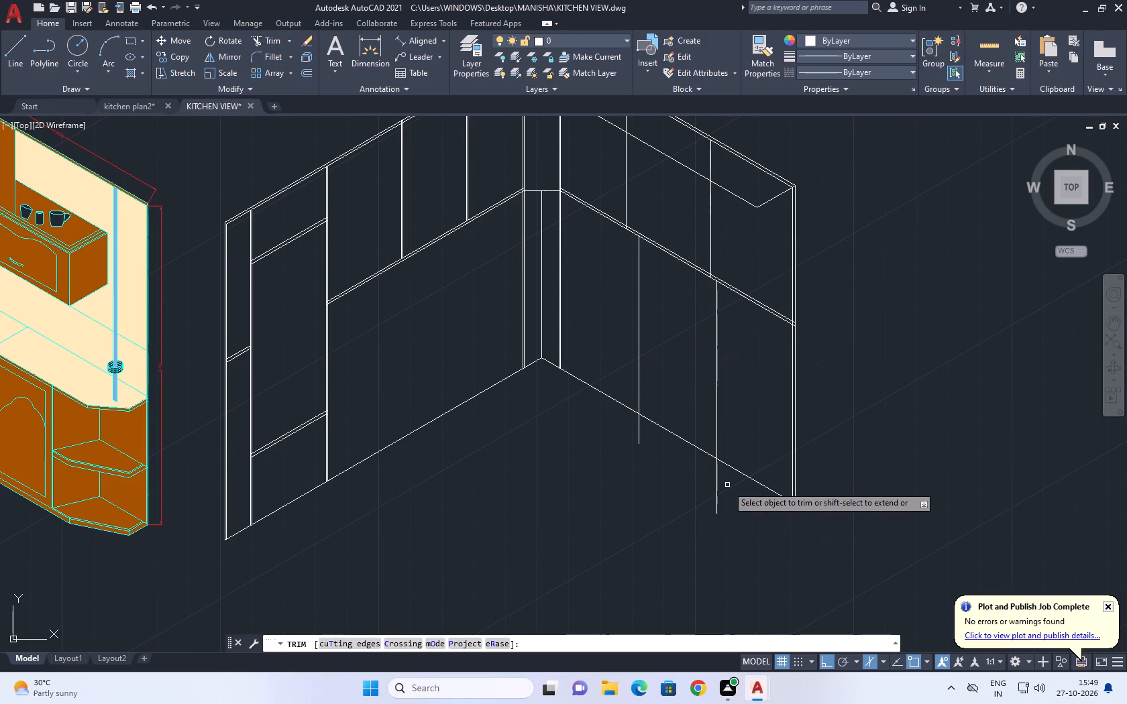
pyautogui.scroll(3, 724, 487)
pyautogui.click(757, 509)
pyautogui.click(346, 257)
pyautogui.rightClick(515, 386)
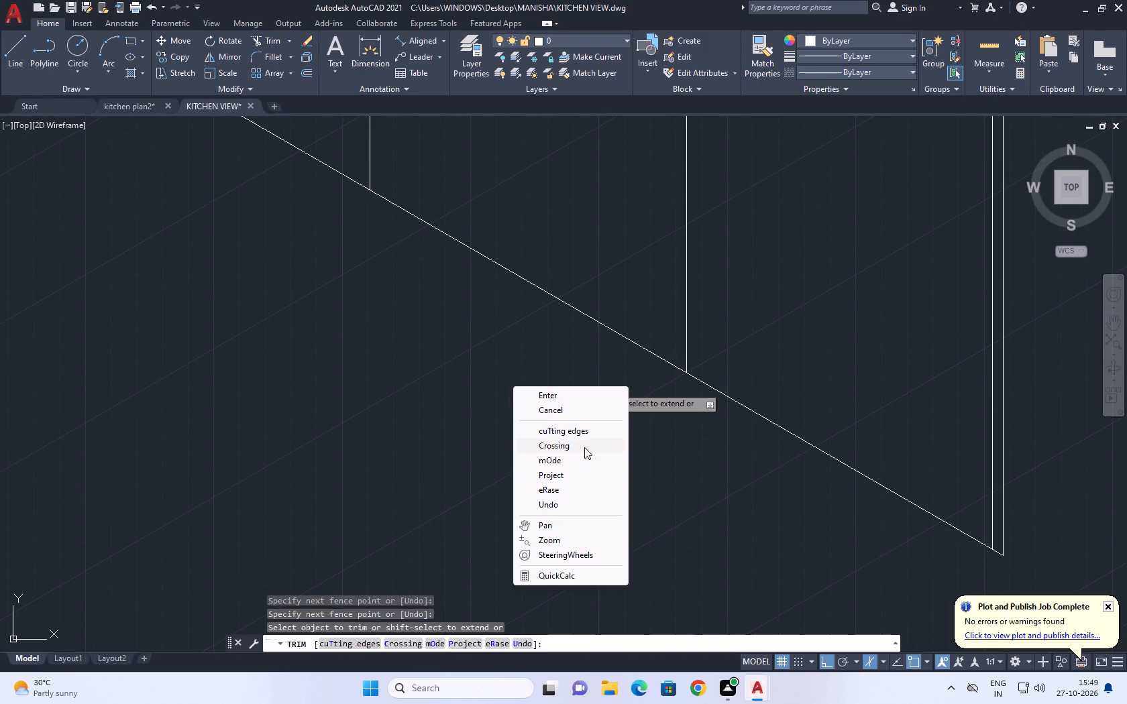
pyautogui.click(556, 404)
# Copy the east wall's floor line 200 straight up to make a plinth line.
pyautogui.scroll(-4, 570, 410)
pyautogui.moveTo(704, 334); pyautogui.dragTo(741, 363, button='middle')
pyautogui.scroll(1, 628, 370)
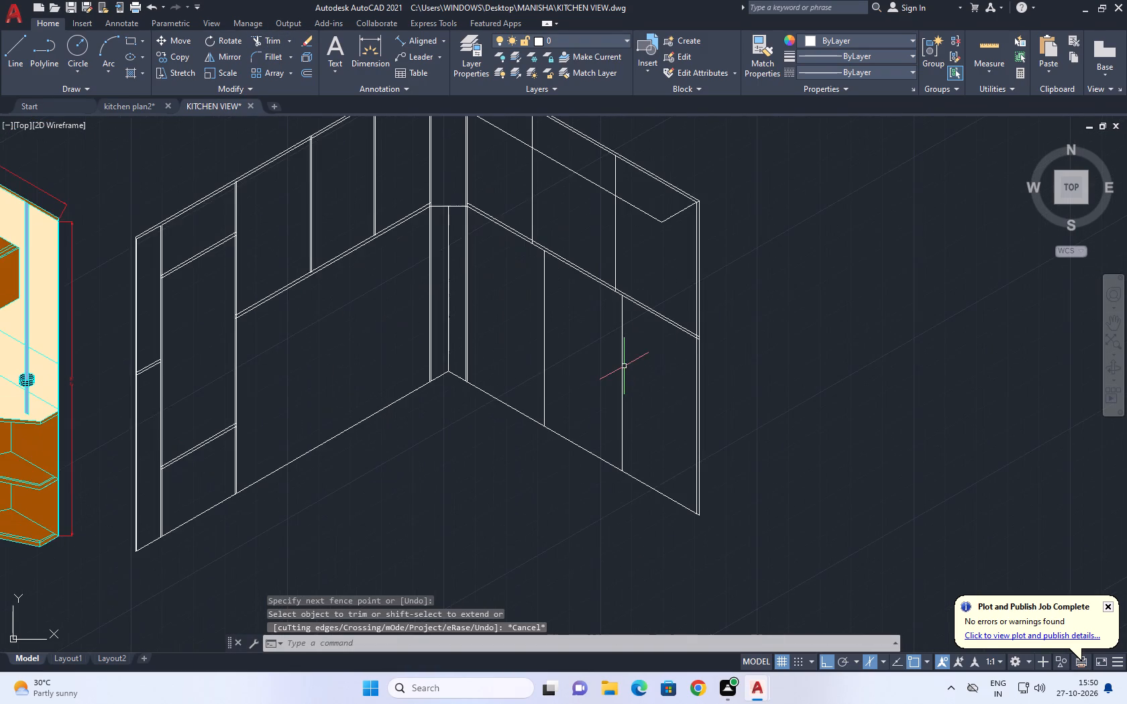
pyautogui.moveTo(623, 365); pyautogui.dragTo(754, 388, button='middle')
pyautogui.scroll(1, 765, 377)
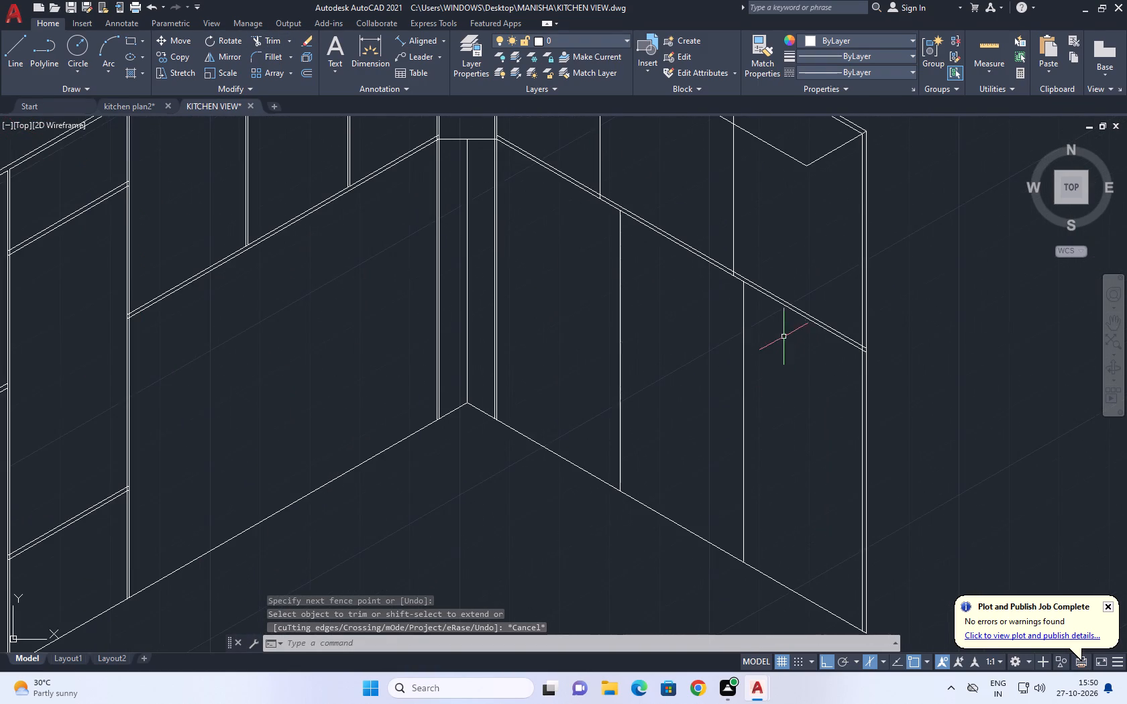
pyautogui.moveTo(786, 370); pyautogui.dragTo(755, 217, button='middle')
pyautogui.moveTo(790, 373); pyautogui.dragTo(790, 341, button='middle')
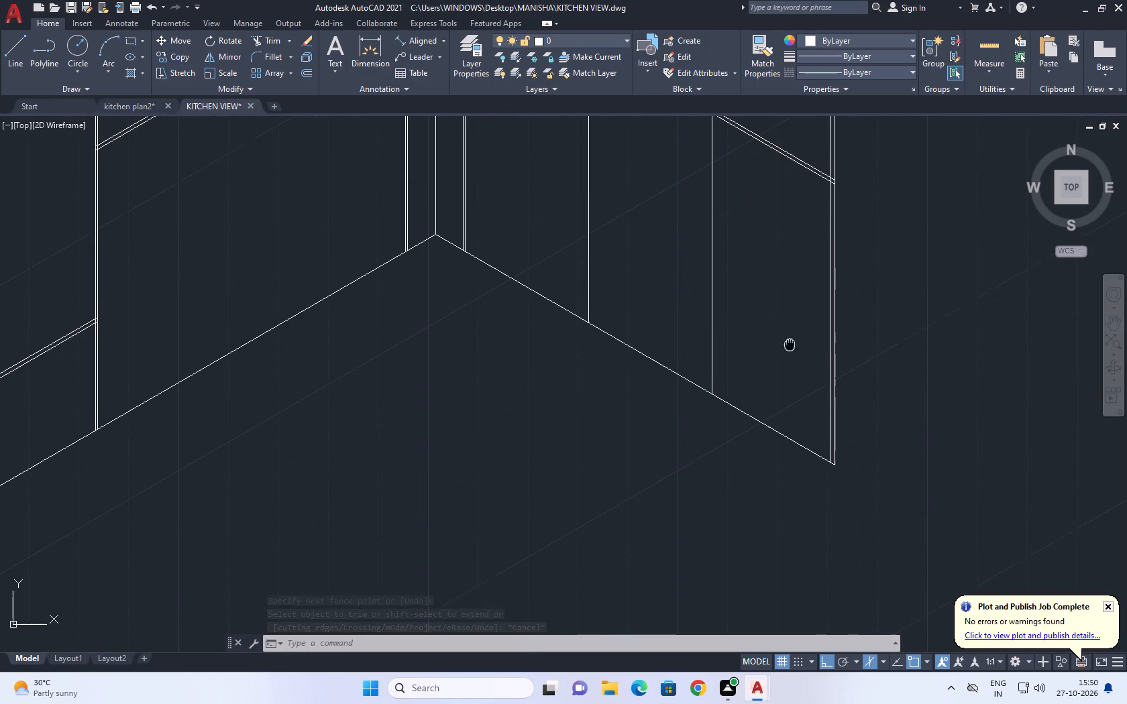
pyautogui.moveTo(790, 341); pyautogui.dragTo(794, 198, button='middle')
pyautogui.click(799, 283)
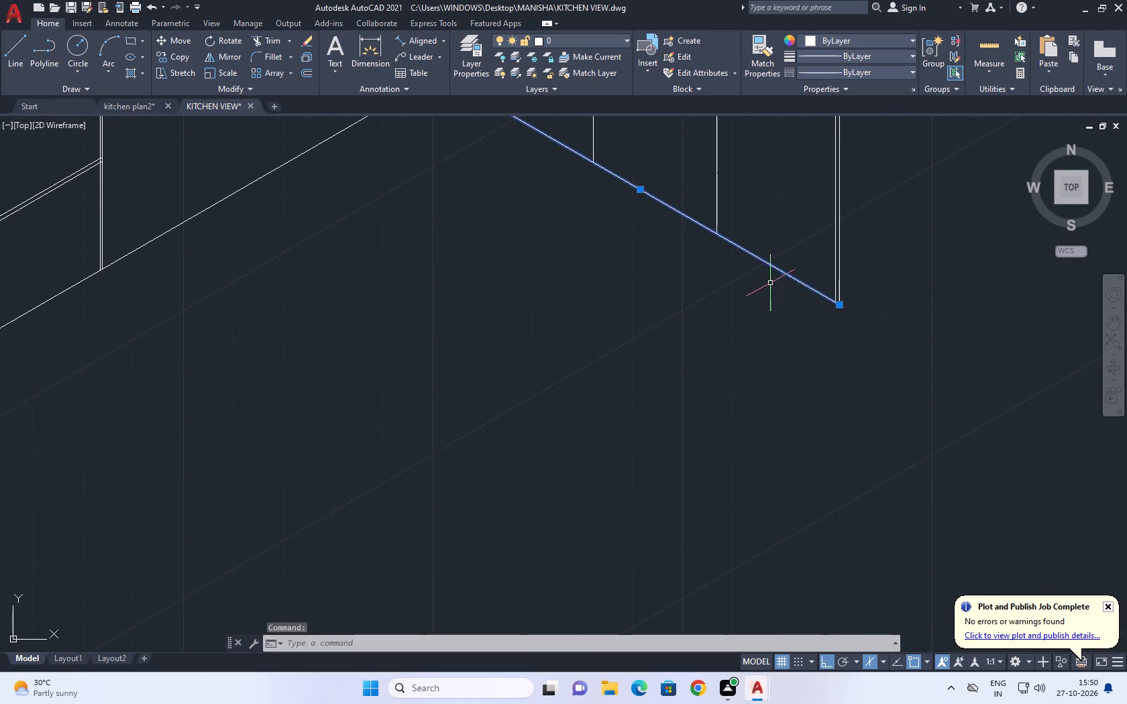
pyautogui.moveTo(774, 290); pyautogui.dragTo(776, 461, button='middle')
pyautogui.press('c')
pyautogui.write('O')
pyautogui.press('space')
pyautogui.click(784, 428)
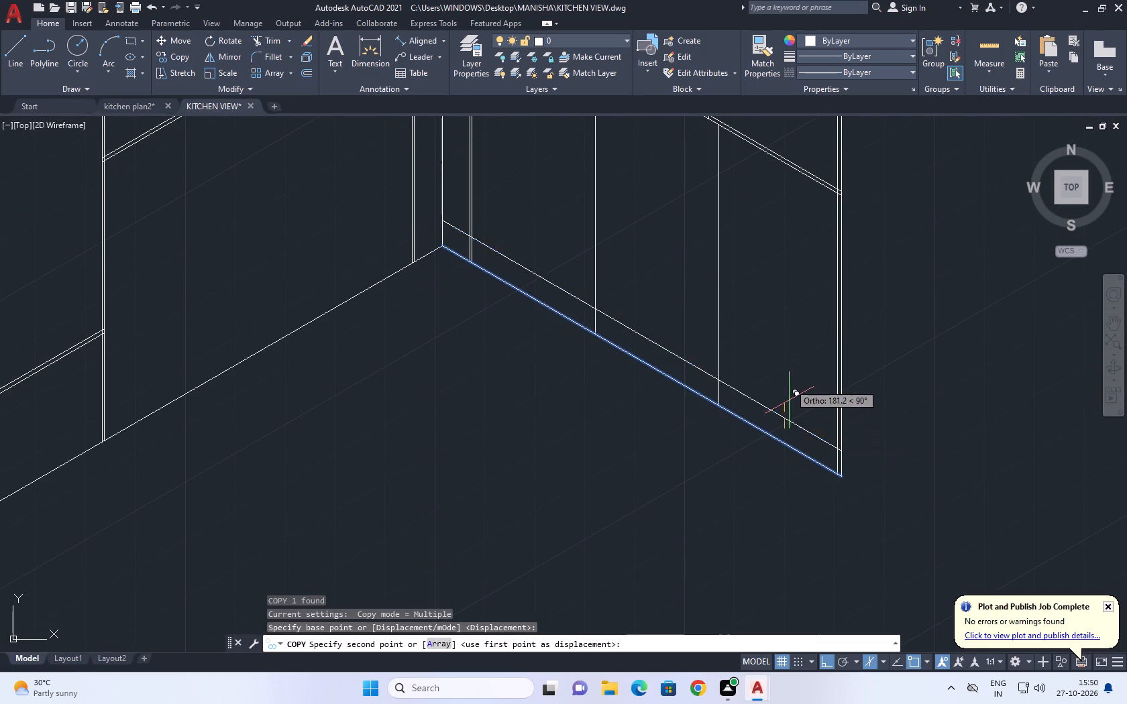
pyautogui.moveTo(792, 373); pyautogui.dragTo(802, 426, button='middle')
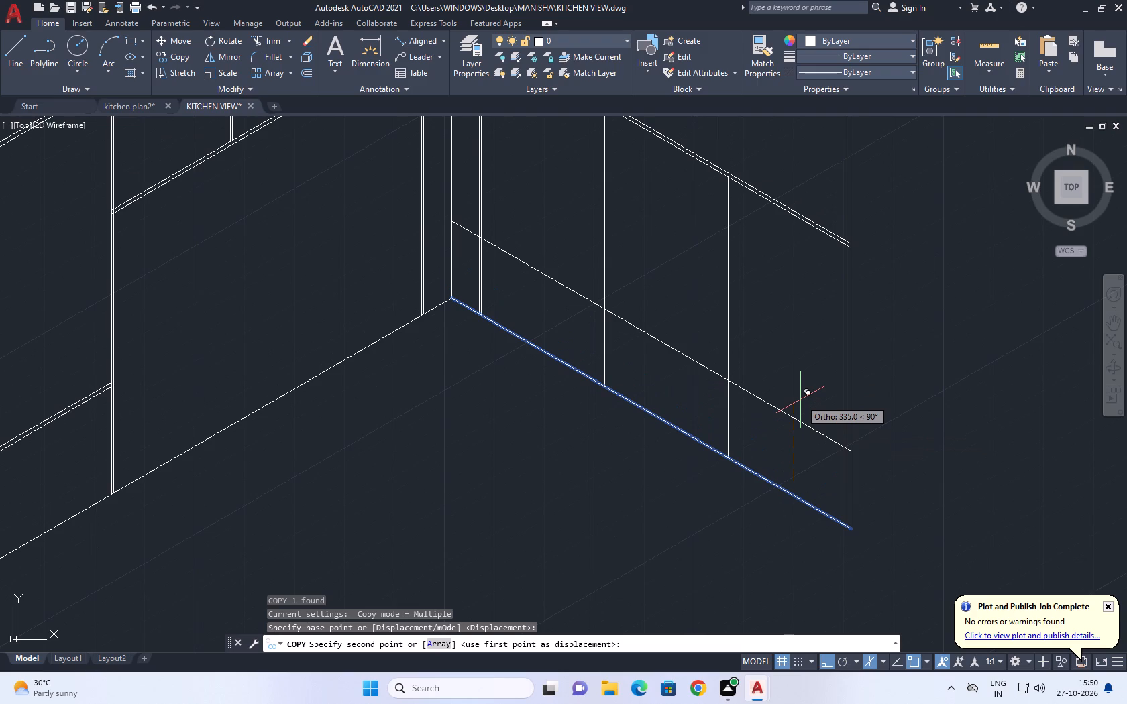
pyautogui.press('3')
pyautogui.press('BackSpace')
pyautogui.write('200')
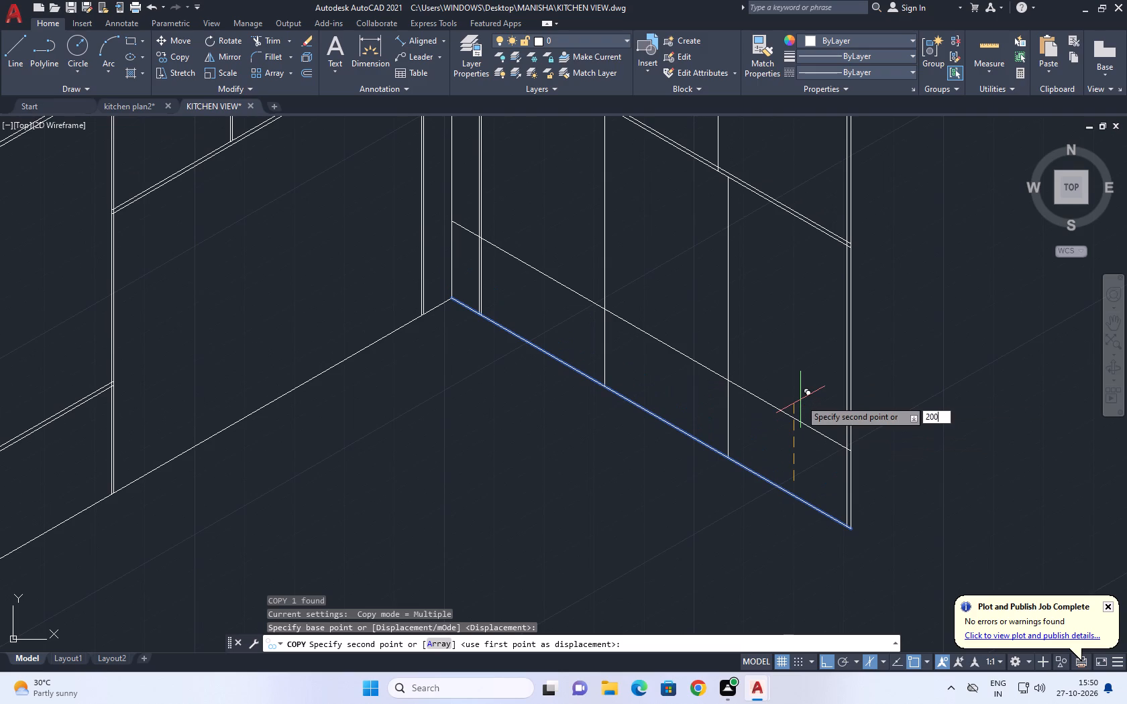
pyautogui.press('Return')
pyautogui.press('Escape')
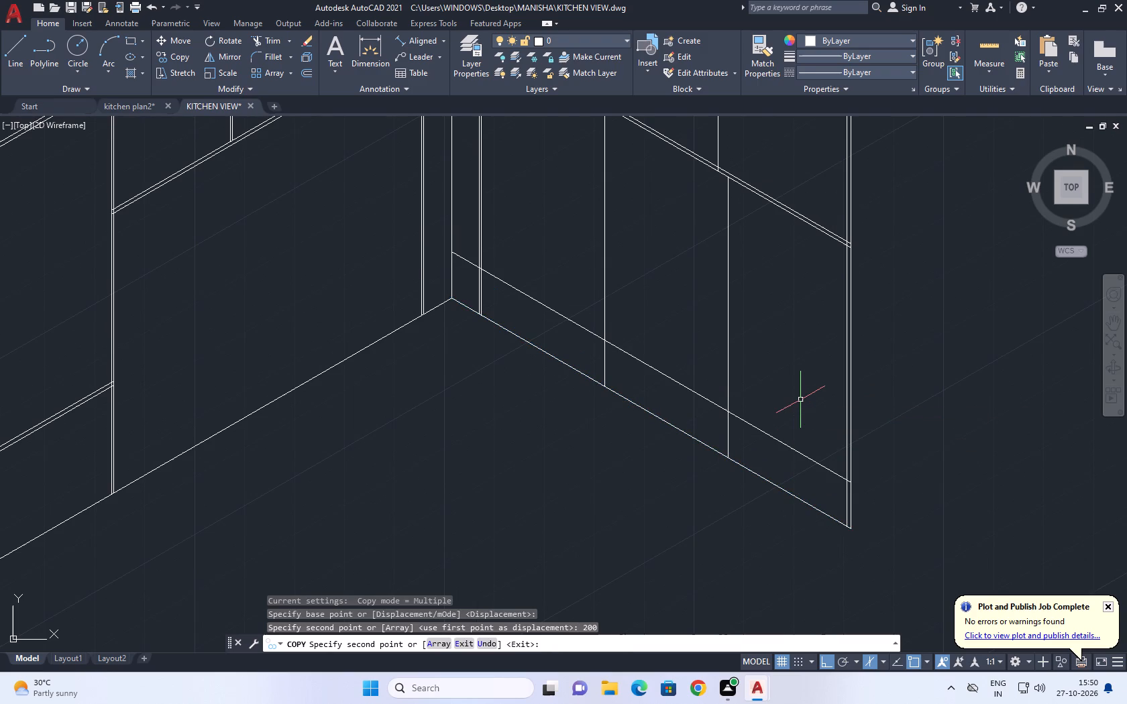
# Move the copied east plinth line straight down by 100.
pyautogui.scroll(-1, 824, 421)
pyautogui.moveTo(661, 398); pyautogui.dragTo(802, 399, button='middle')
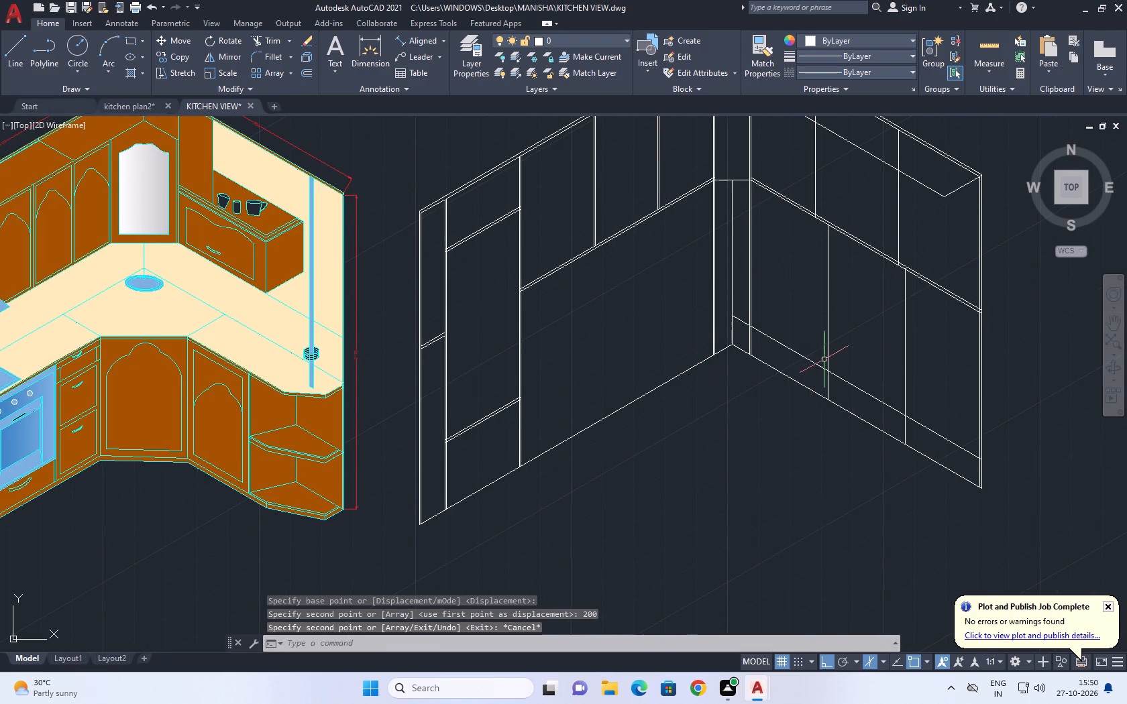
pyautogui.click(808, 361)
pyautogui.press('m')
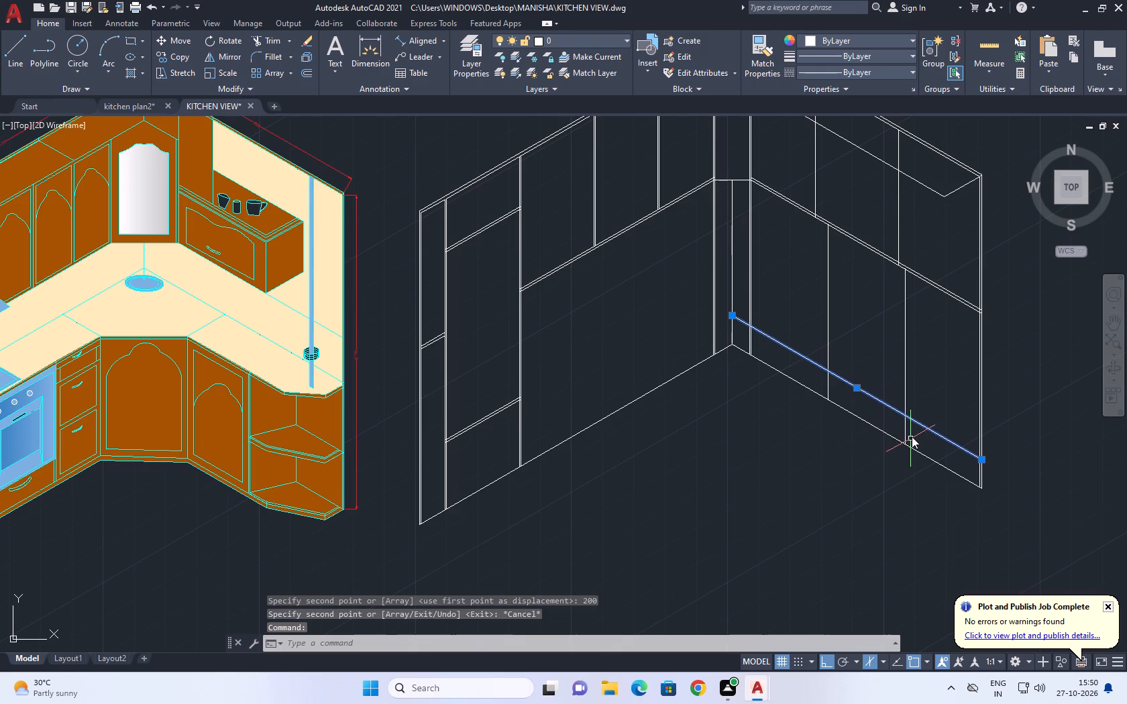
pyautogui.press('space')
pyautogui.scroll(3, 912, 436)
pyautogui.click(928, 419)
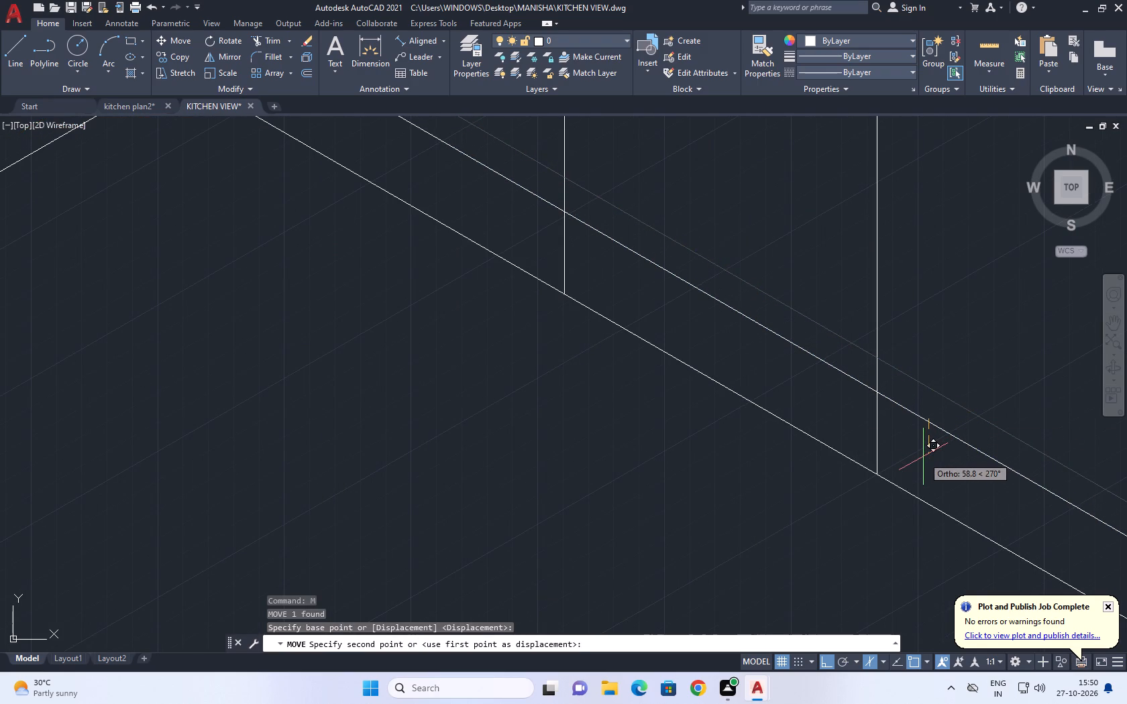
pyautogui.write('100')
pyautogui.press('Return')
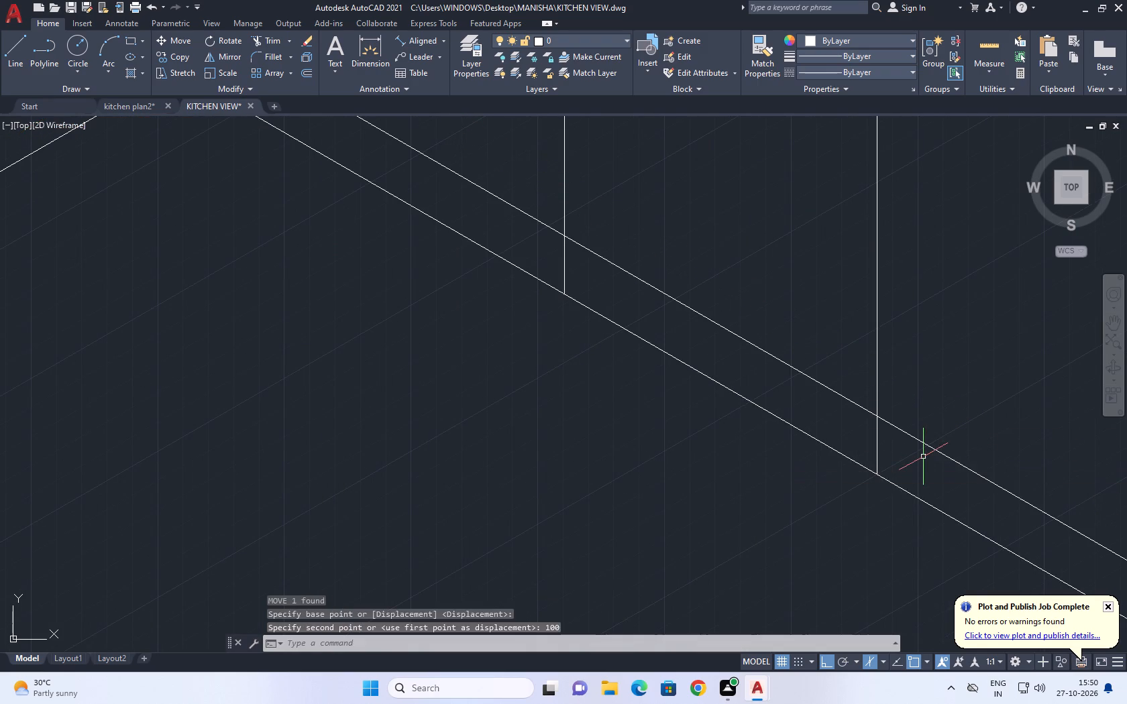
pyautogui.press('Escape')
# Copy the west wall's floor line 100 straight up as the matching plinth line.
pyautogui.scroll(-3, 923, 457)
pyautogui.click(583, 449)
pyautogui.click(575, 463)
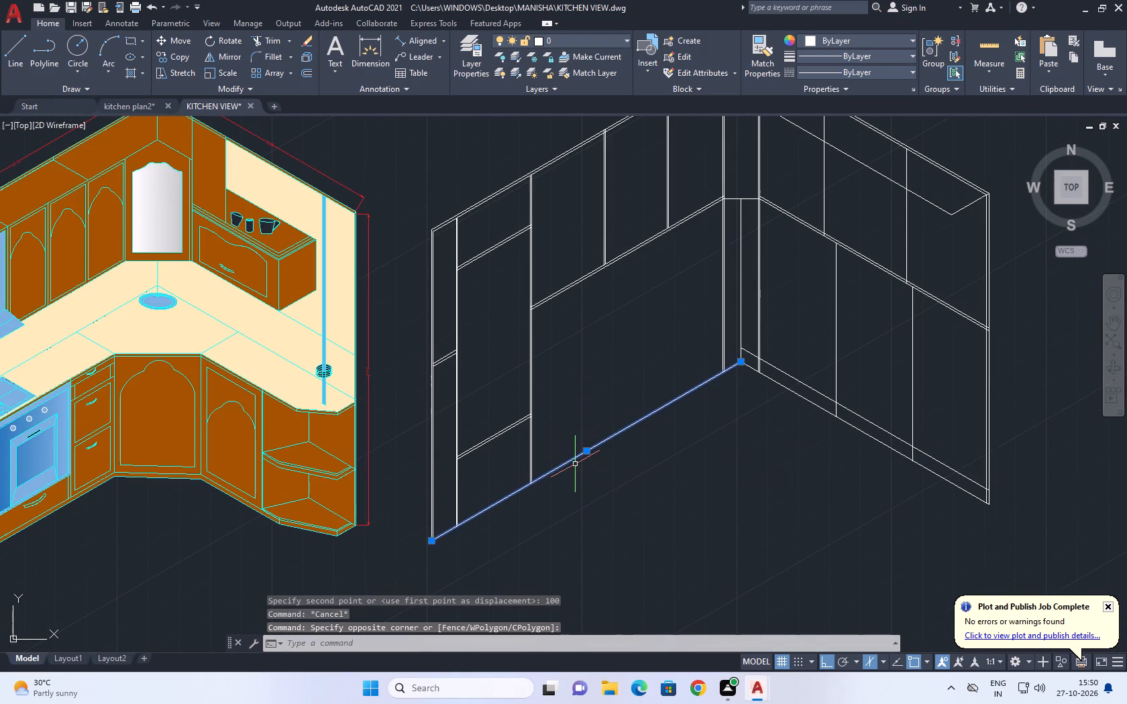
pyautogui.press('c')
pyautogui.press('o')
pyautogui.press('space')
pyautogui.scroll(2, 584, 439)
pyautogui.click(586, 443)
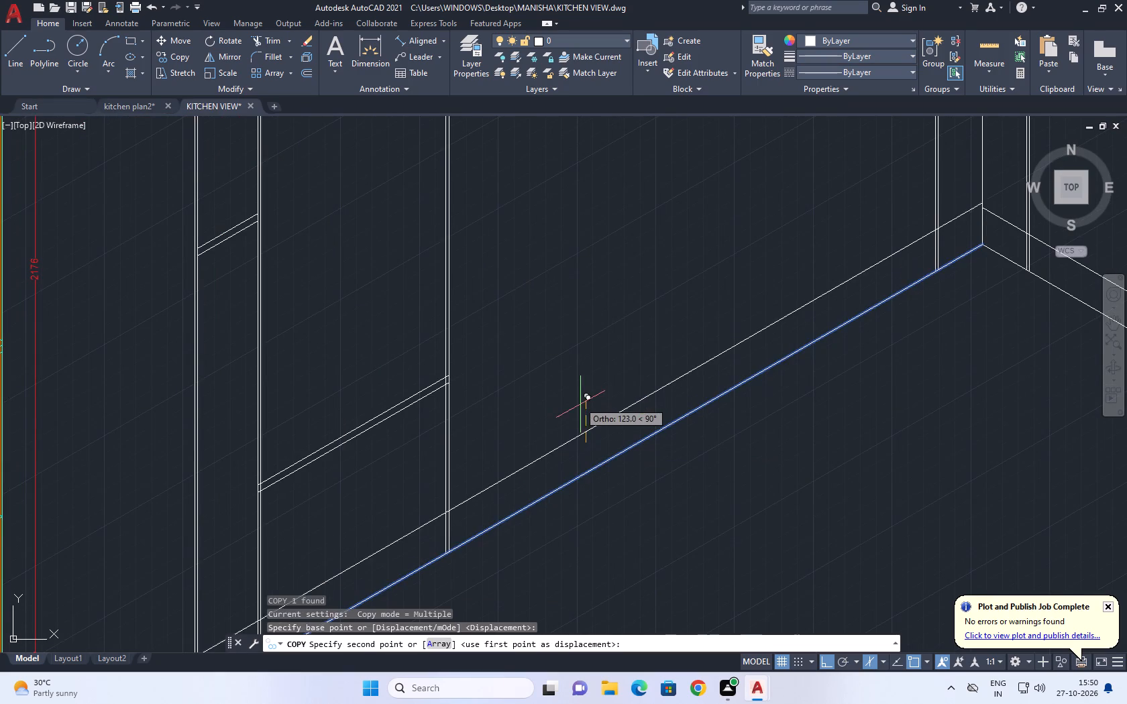
pyautogui.write('100')
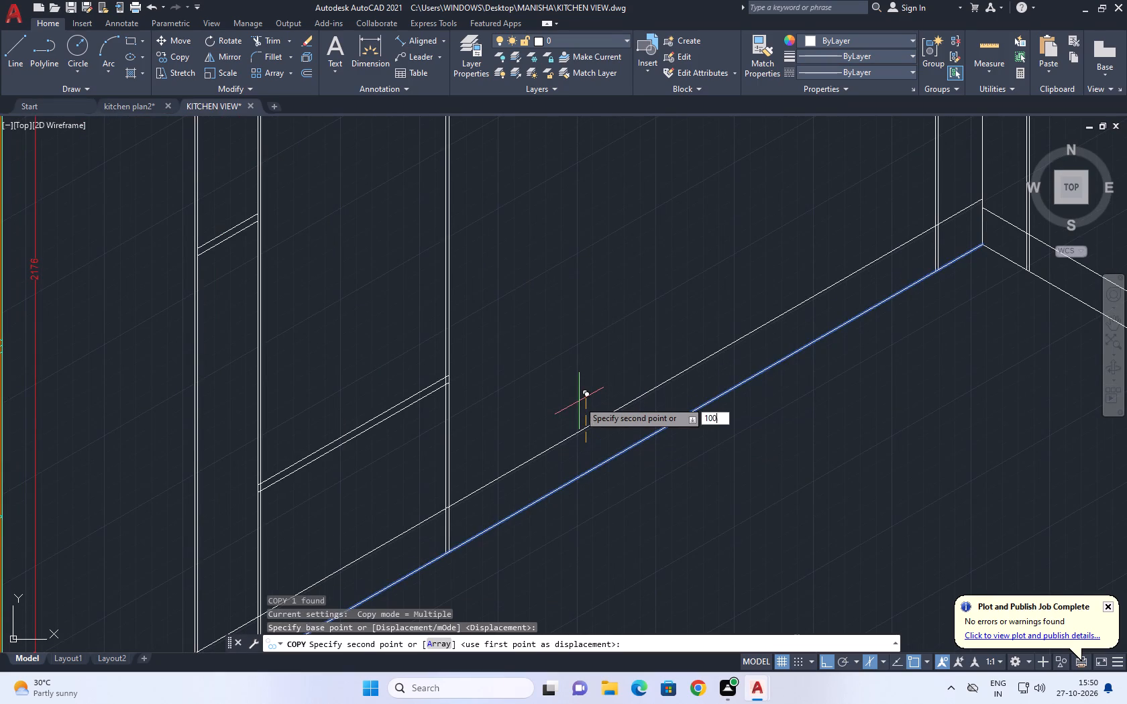
pyautogui.press('Return')
pyautogui.press('Escape')
pyautogui.scroll(-2, 643, 394)
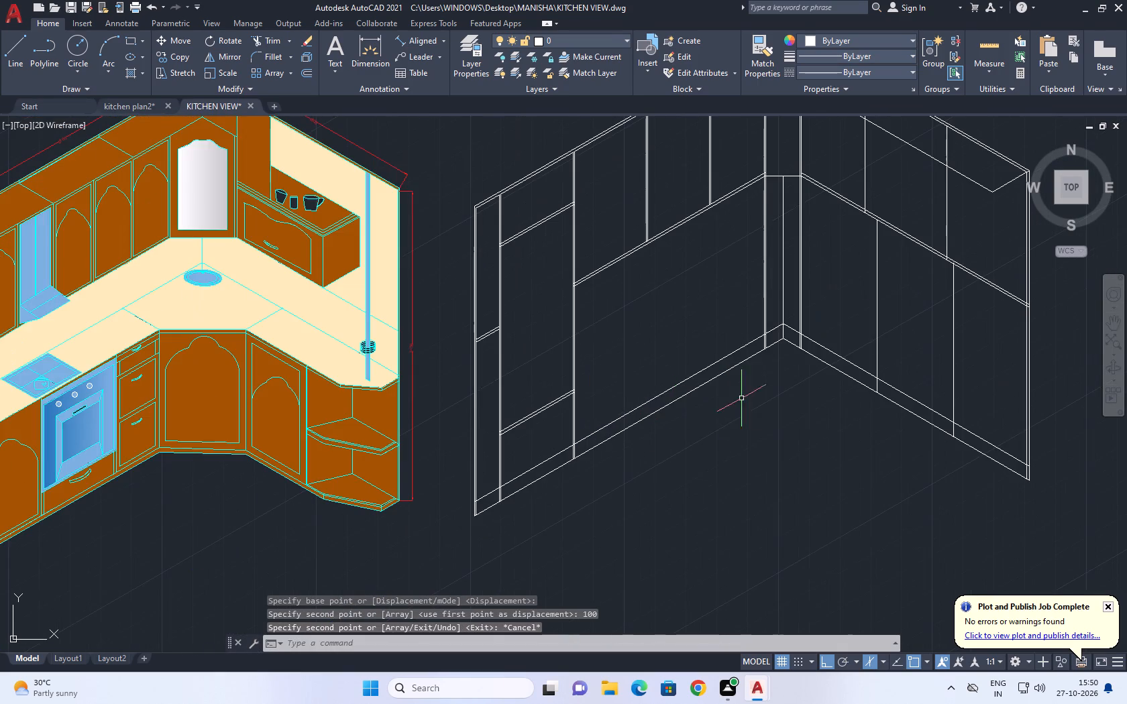
# Trim the corner line and the double-line dividers on both sides of it below the plinth lines.
pyautogui.moveTo(828, 341); pyautogui.dragTo(826, 365, button='middle')
pyautogui.press('t')
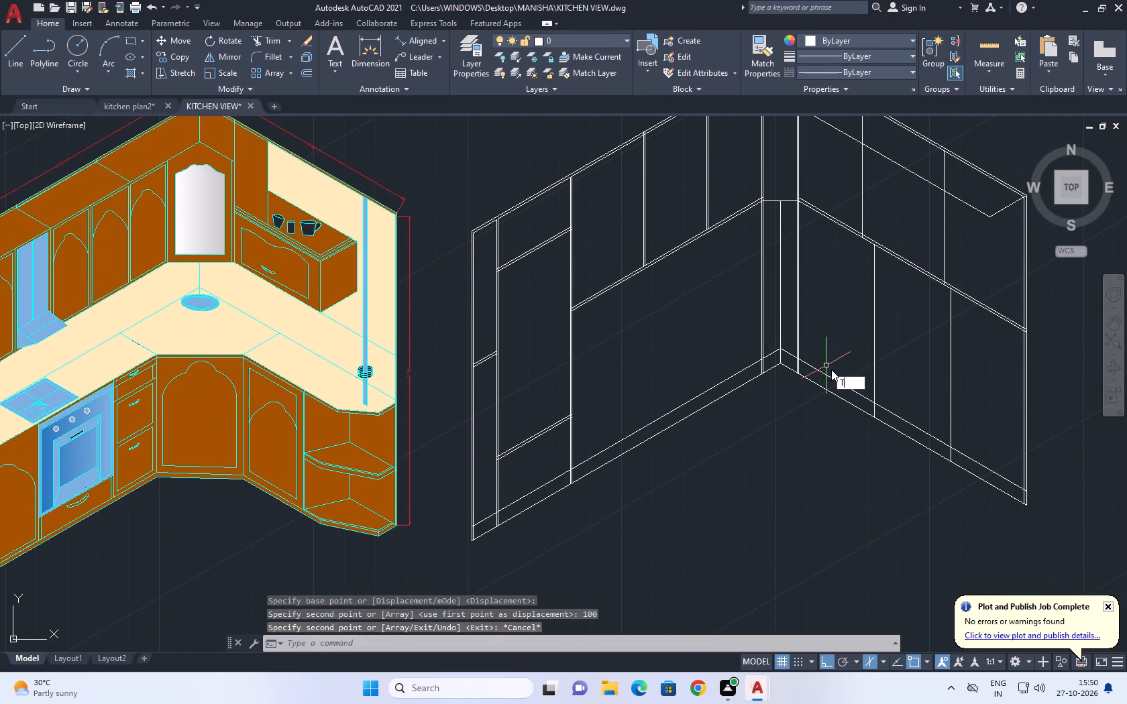
pyautogui.press('r')
pyautogui.press('space')
pyautogui.moveTo(877, 431); pyautogui.dragTo(804, 331, button='middle')
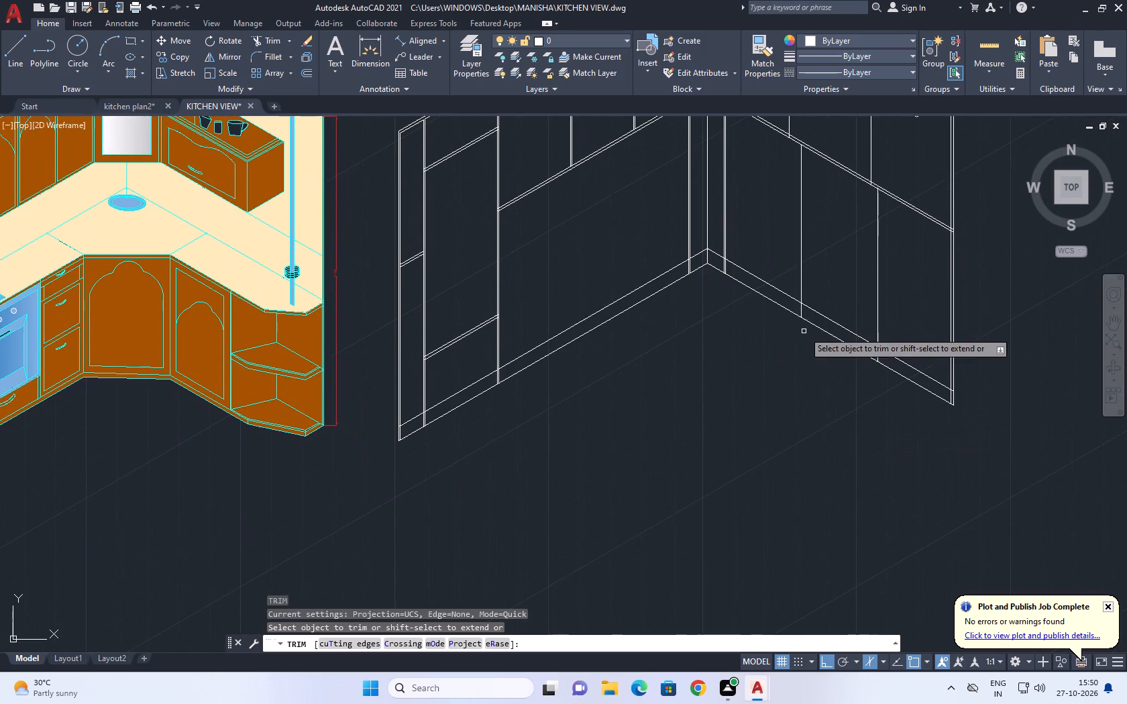
pyautogui.scroll(3, 675, 273)
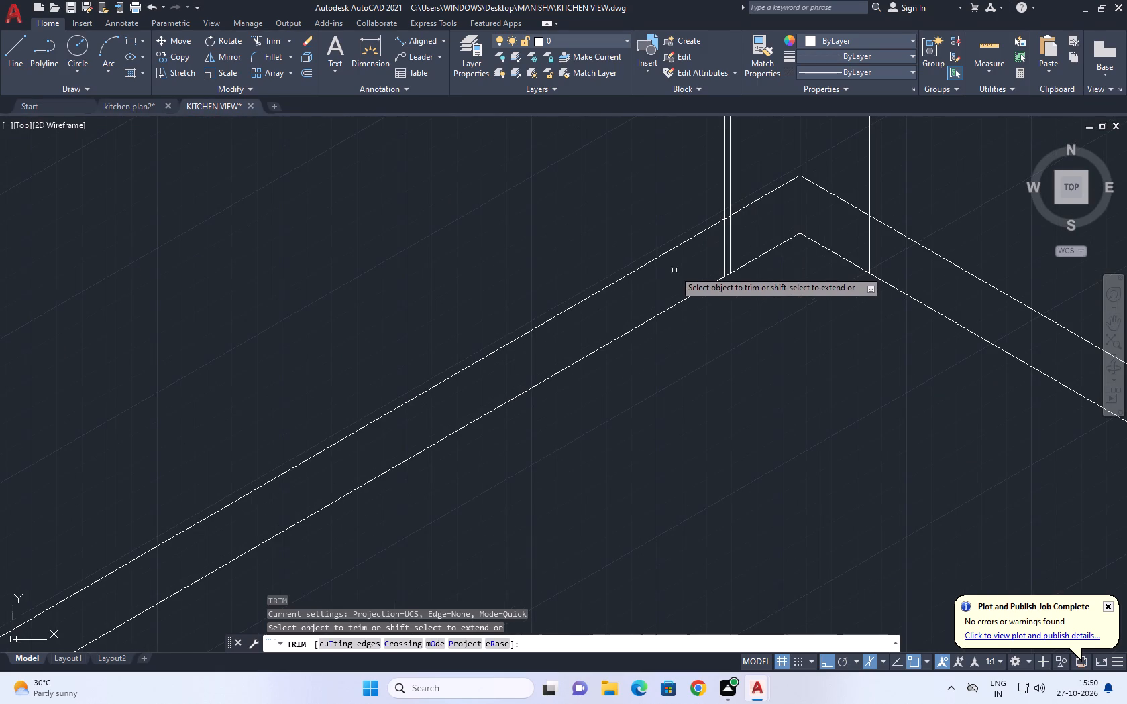
pyautogui.click(674, 270)
pyautogui.click(805, 205)
pyautogui.moveTo(820, 211); pyautogui.dragTo(824, 225, button='middle')
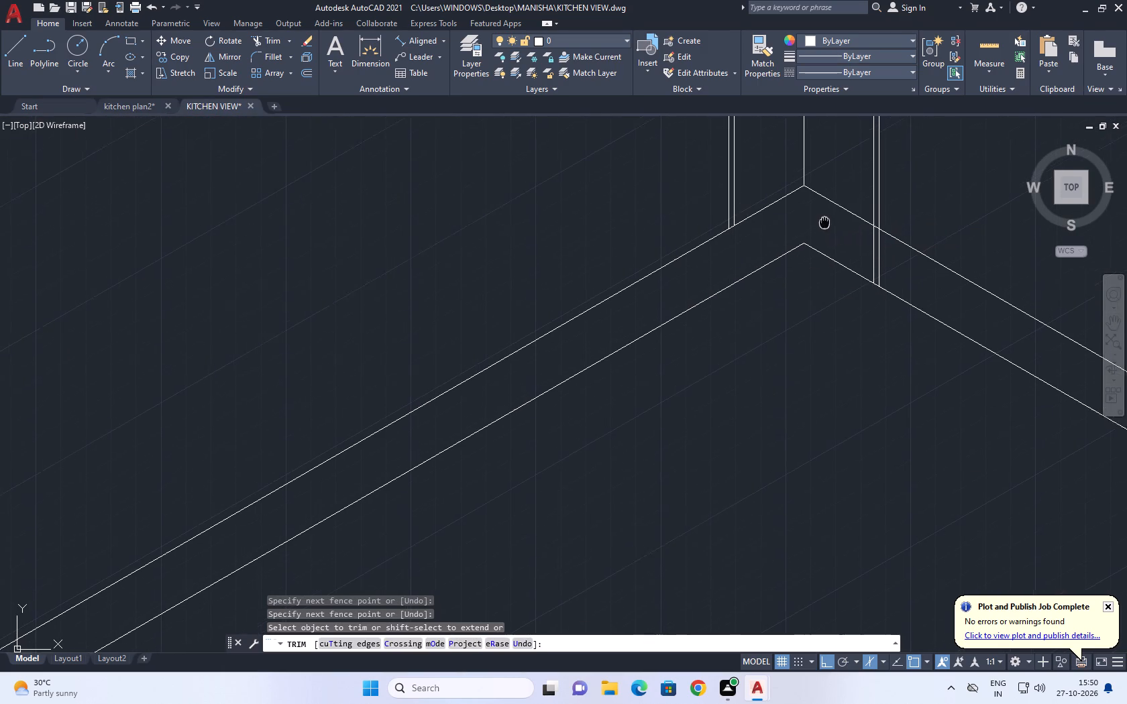
pyautogui.moveTo(824, 225); pyautogui.dragTo(763, 210, button='middle')
pyautogui.click(767, 215)
pyautogui.click(822, 255)
# Trim the two east base-cabinet division lines below the east plinth line.
pyautogui.scroll(-5, 772, 264)
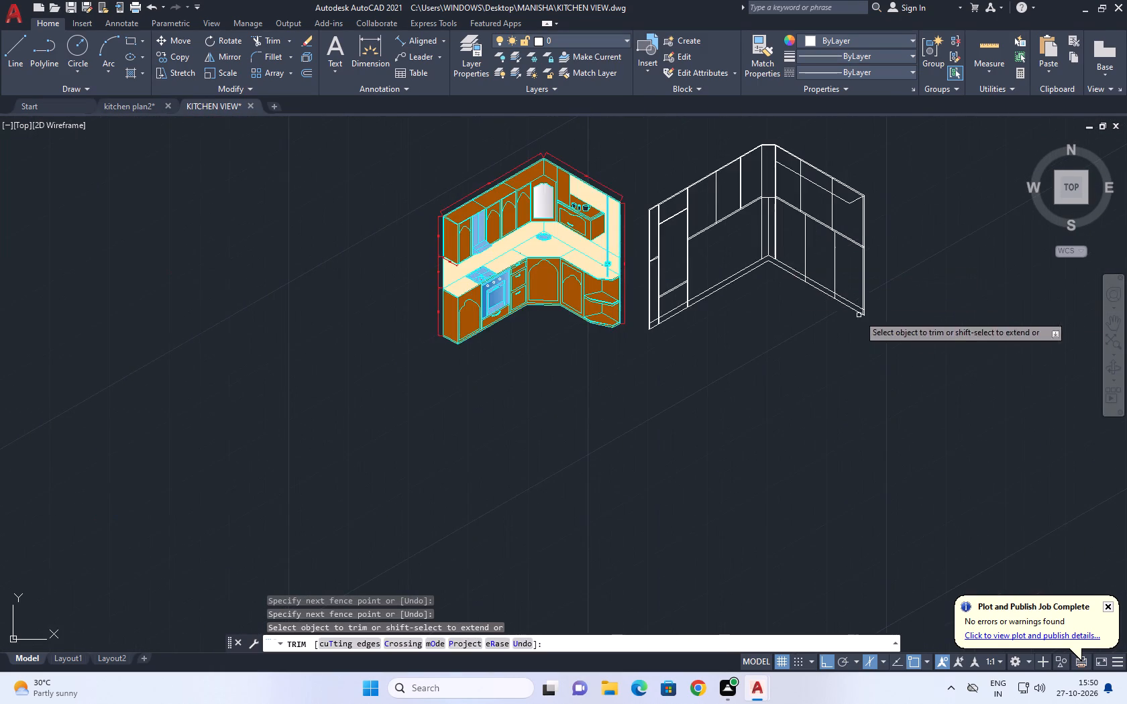
pyautogui.scroll(5, 847, 296)
pyautogui.click(794, 313)
pyautogui.click(700, 274)
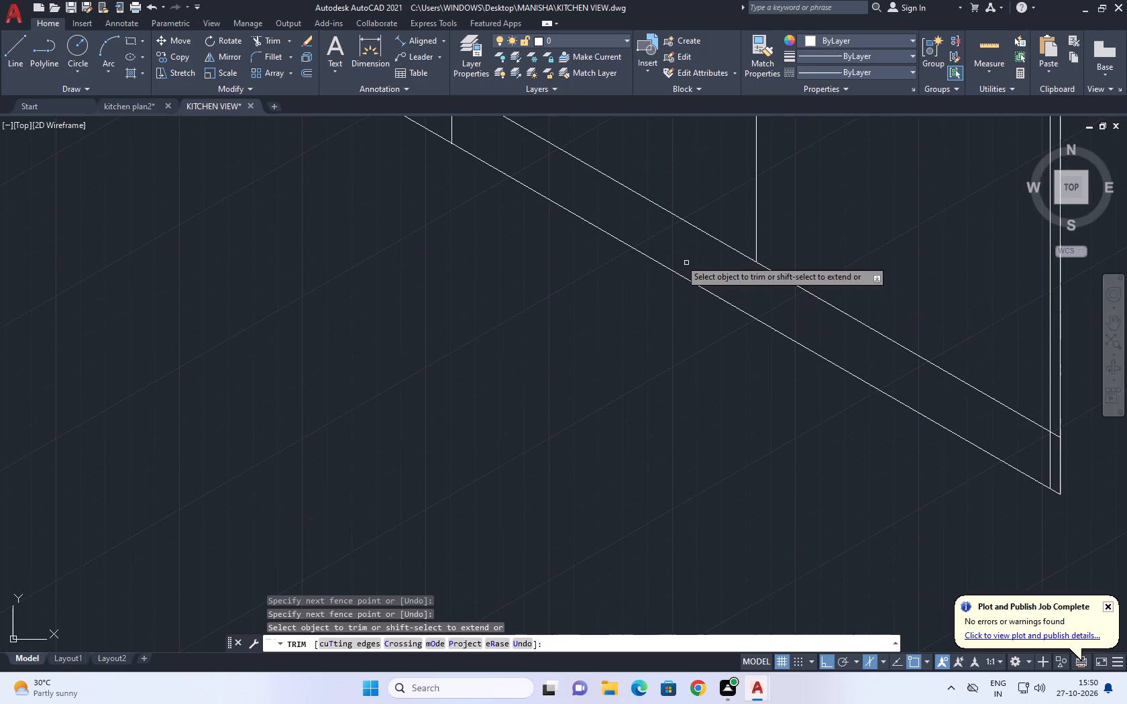
pyautogui.moveTo(629, 222); pyautogui.dragTo(864, 365, button='middle')
pyautogui.click(704, 278)
pyautogui.click(665, 257)
pyautogui.scroll(-3, 674, 265)
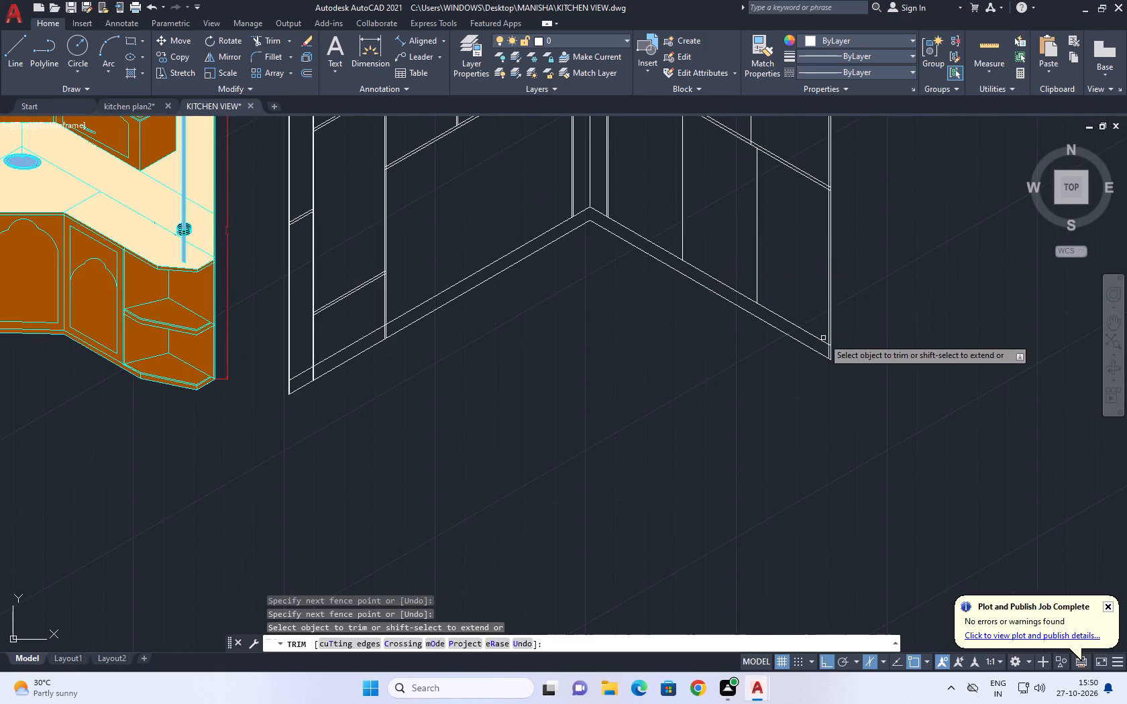
# Trim both double-line uprights of the west shelved unit below the west plinth line, keeping the outer wall end.
pyautogui.scroll(2, 830, 359)
pyautogui.moveTo(801, 342); pyautogui.dragTo(977, 320, button='middle')
pyautogui.scroll(-2, 981, 331)
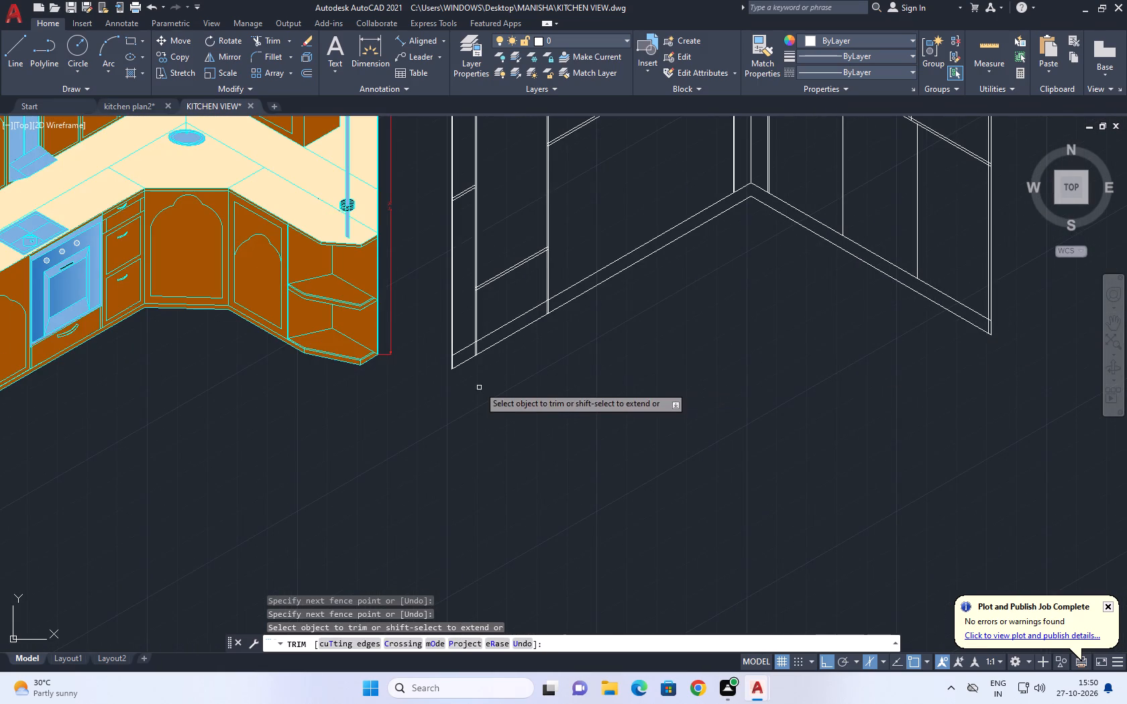
pyautogui.scroll(4, 476, 353)
pyautogui.moveTo(709, 227); pyautogui.dragTo(612, 389, button='middle')
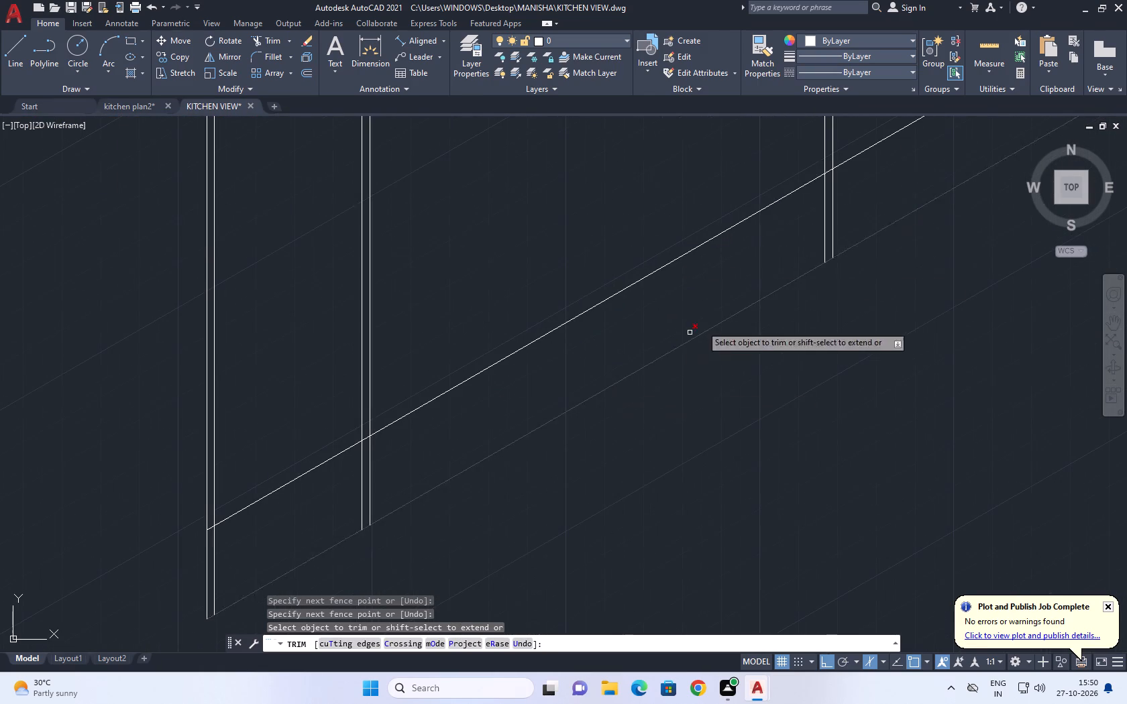
pyautogui.click(863, 189)
pyautogui.click(317, 487)
pyautogui.scroll(-5, 493, 396)
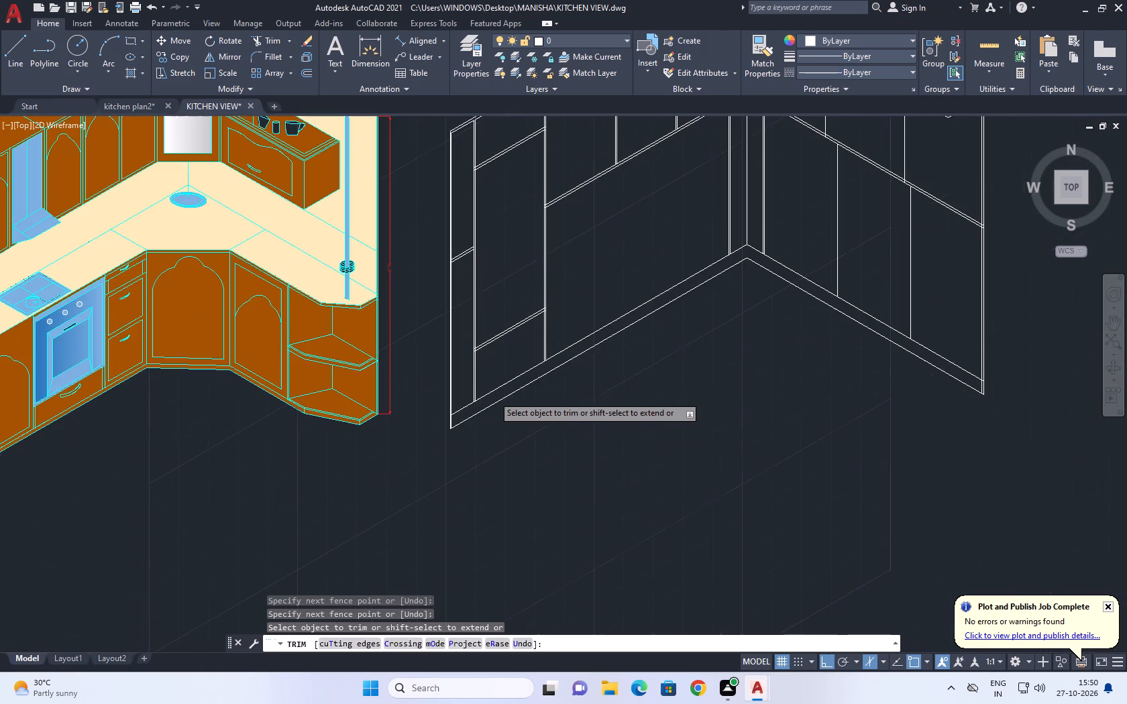
pyautogui.press('Escape')
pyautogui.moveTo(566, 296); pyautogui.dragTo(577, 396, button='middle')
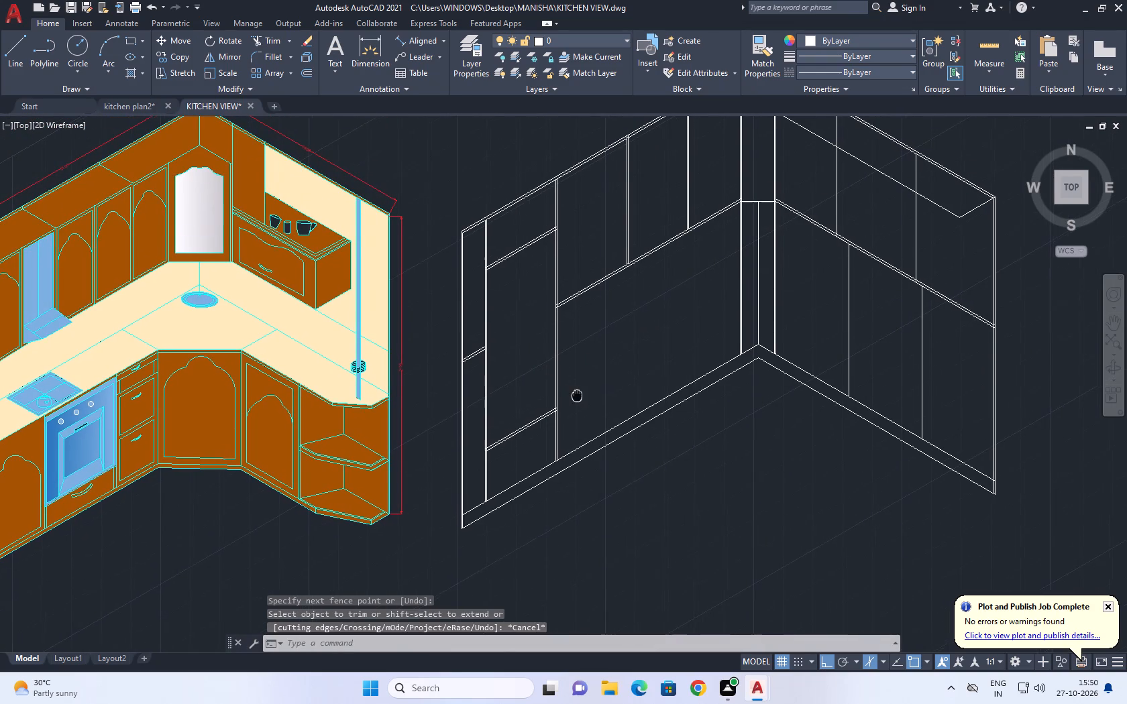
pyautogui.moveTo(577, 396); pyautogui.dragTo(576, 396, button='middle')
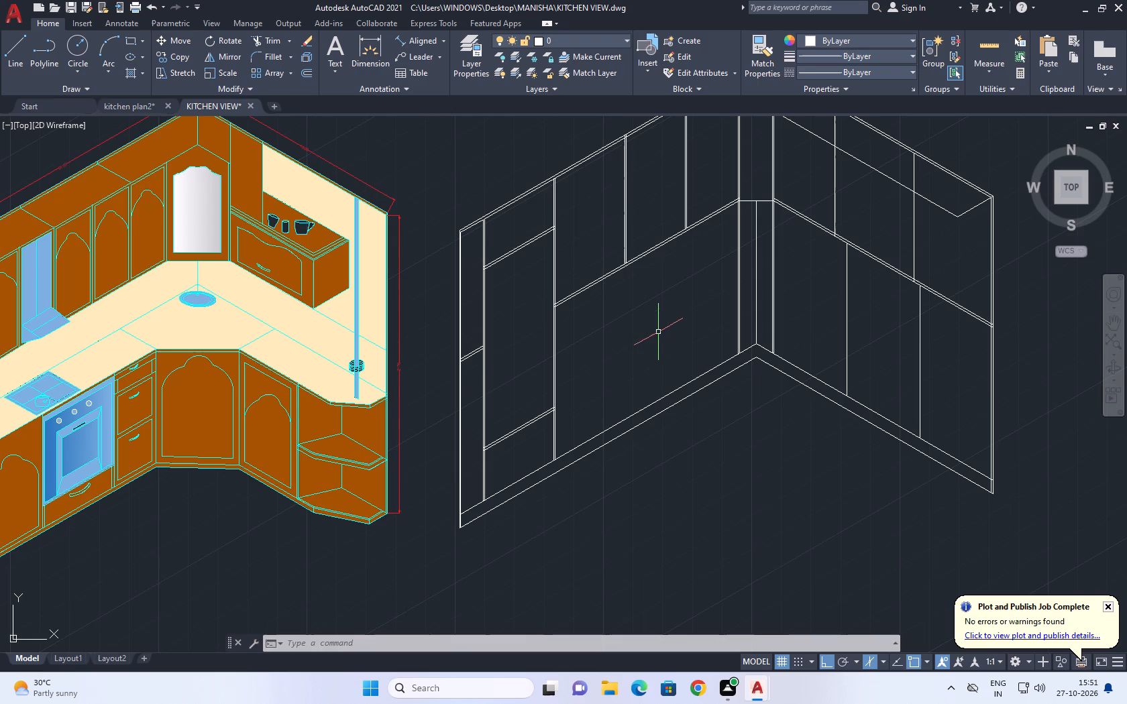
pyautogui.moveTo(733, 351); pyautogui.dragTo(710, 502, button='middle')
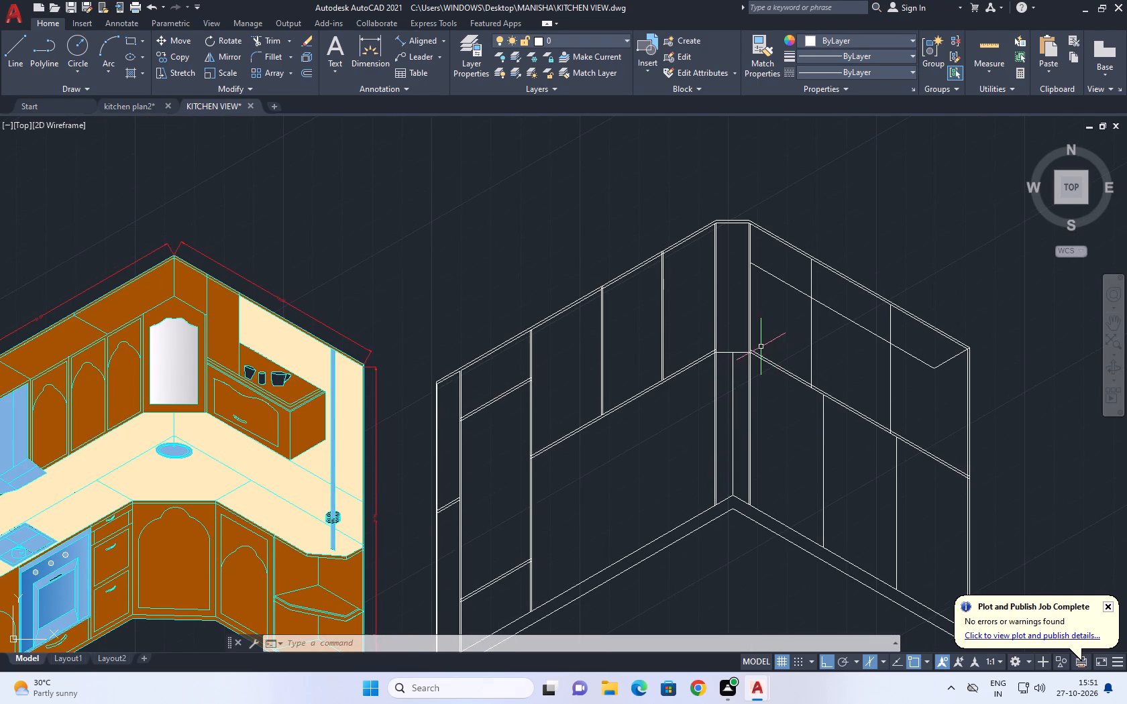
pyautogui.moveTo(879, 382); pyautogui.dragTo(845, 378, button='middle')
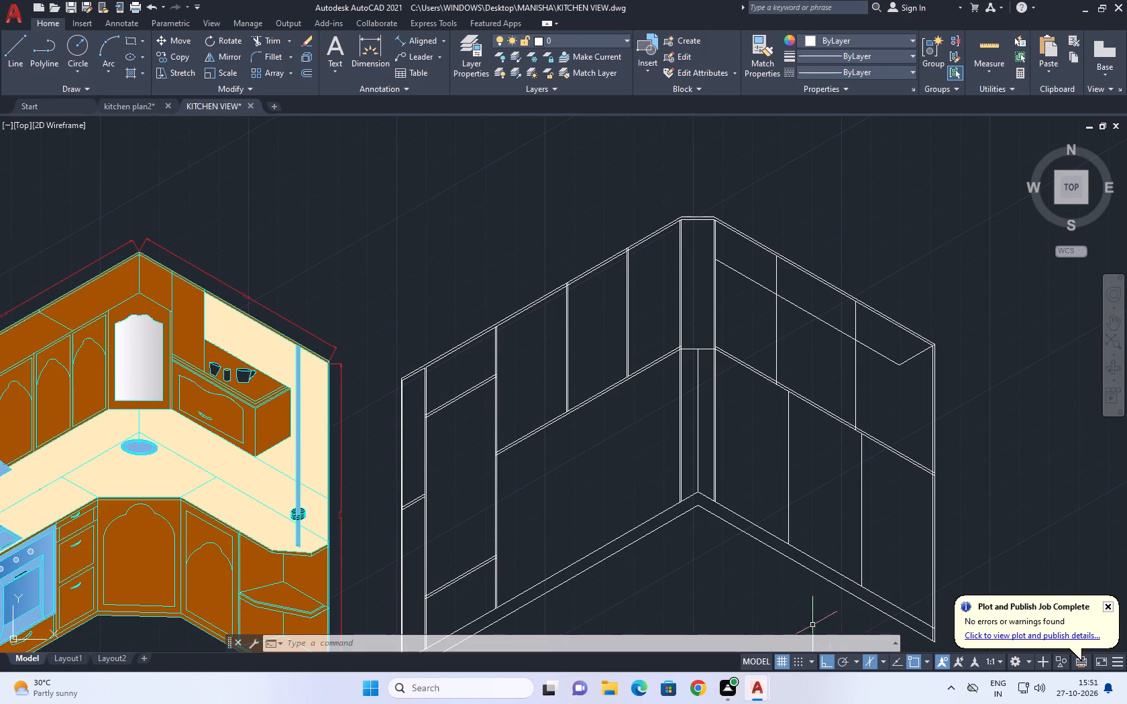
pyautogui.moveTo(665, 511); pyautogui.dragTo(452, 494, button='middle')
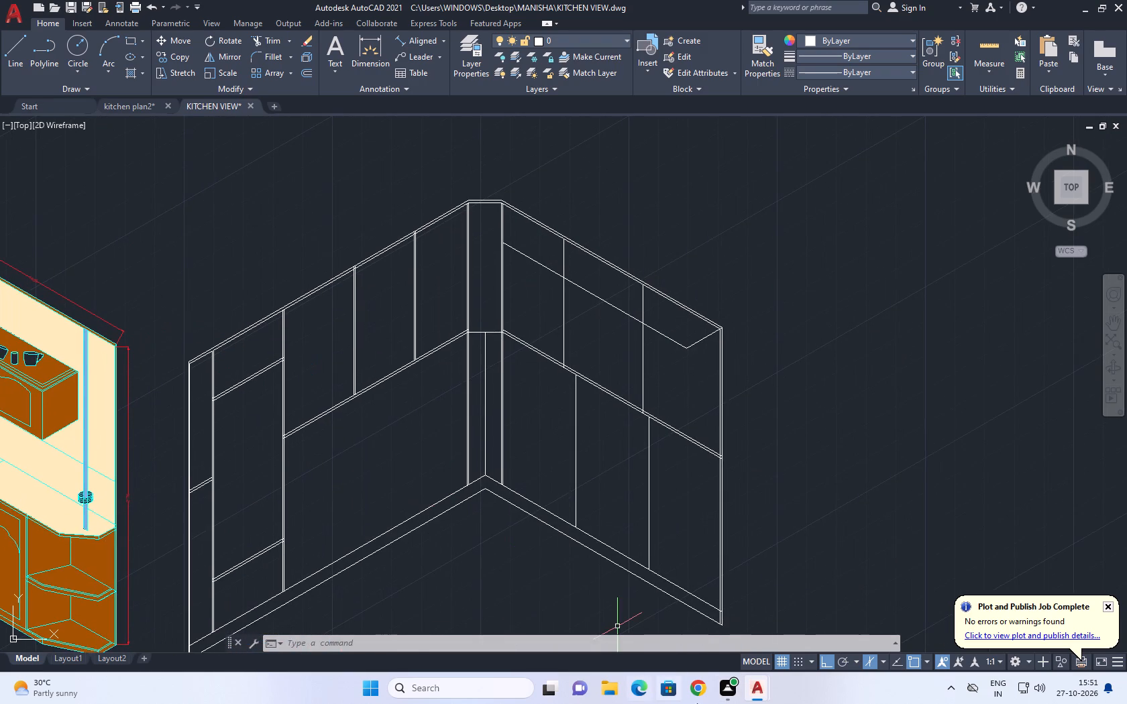
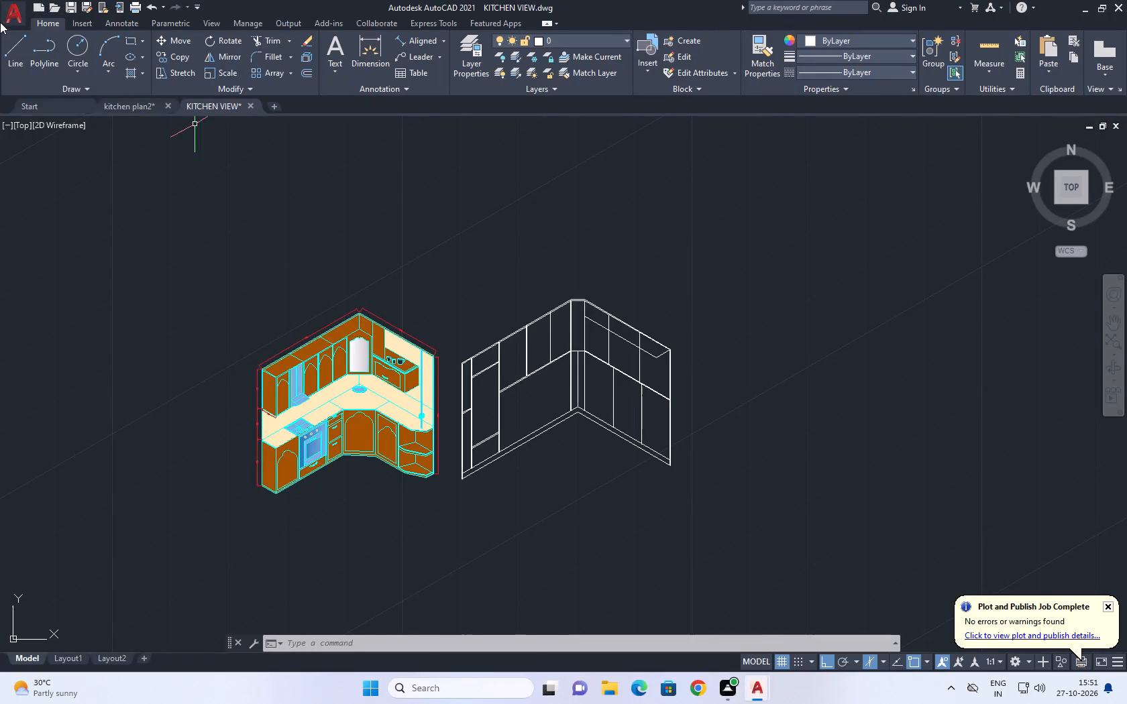
# Save the drawing as KITCHEN VIEW in AutoCAD 2018 Drawing (*.dwg) format, replacing the existing file of that name.
pyautogui.click(0, 22)
pyautogui.click(58, 174)
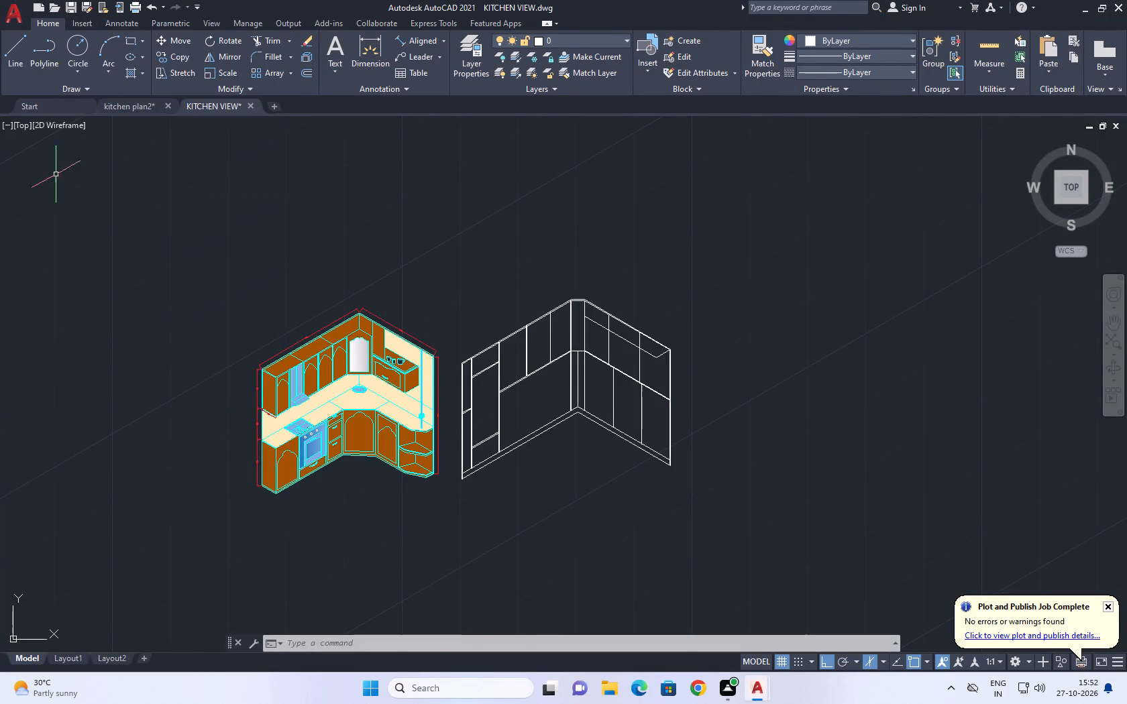
pyautogui.click(747, 467)
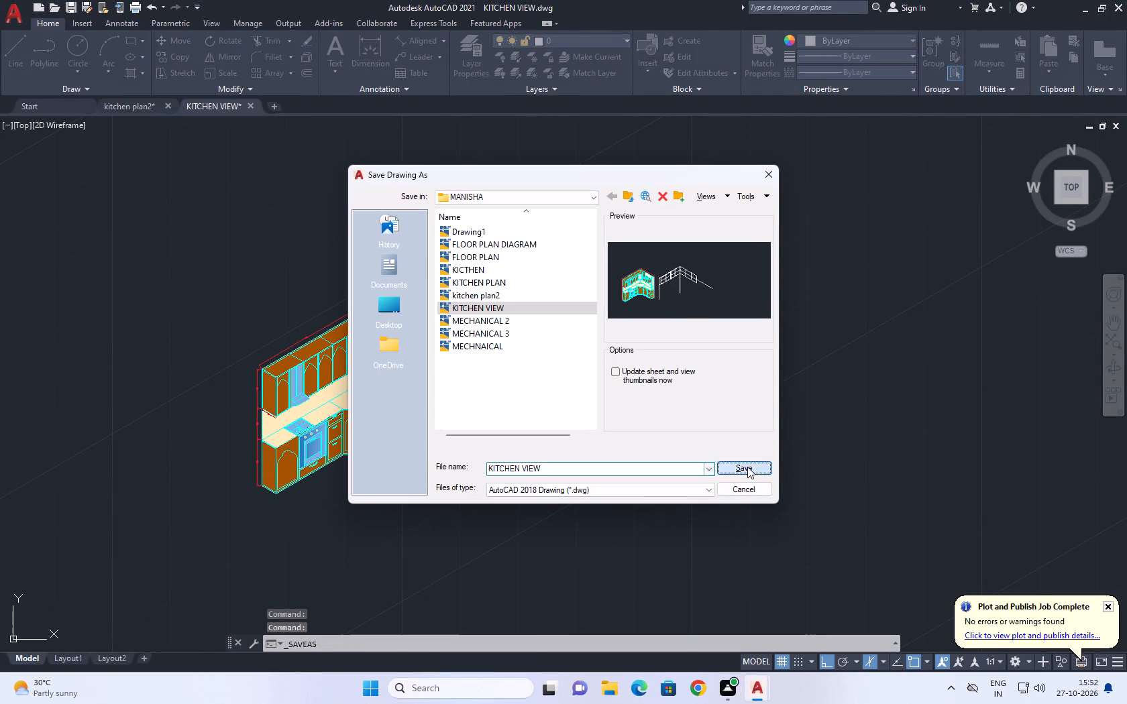
pyautogui.click(560, 375)
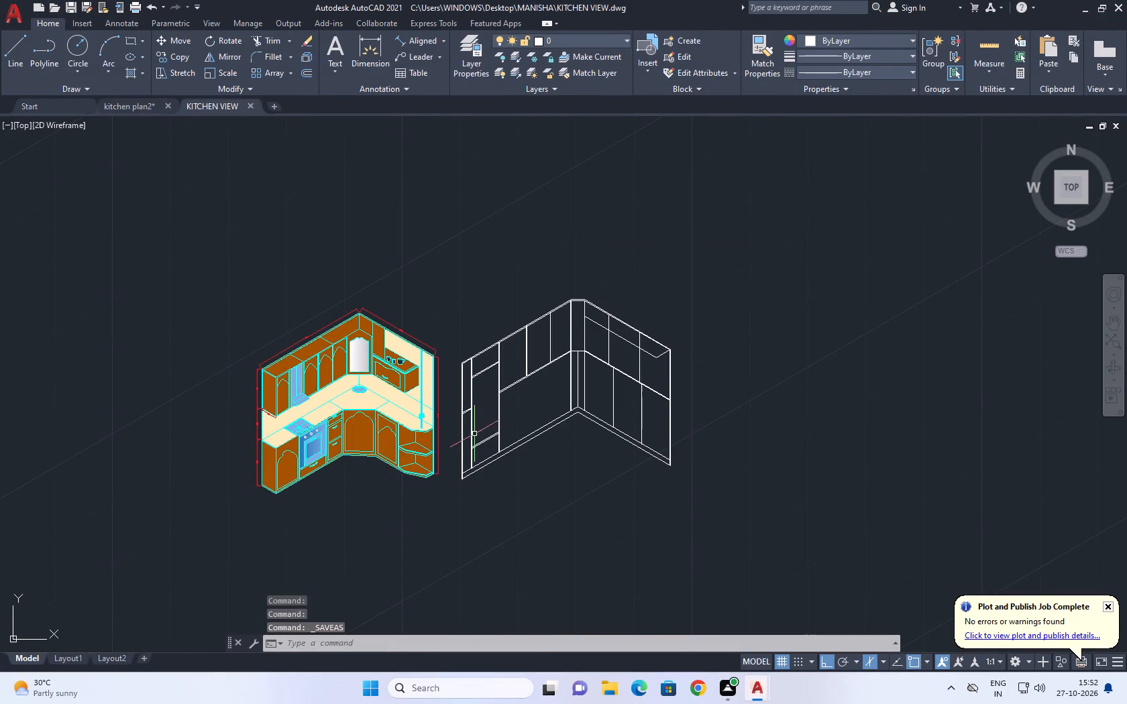
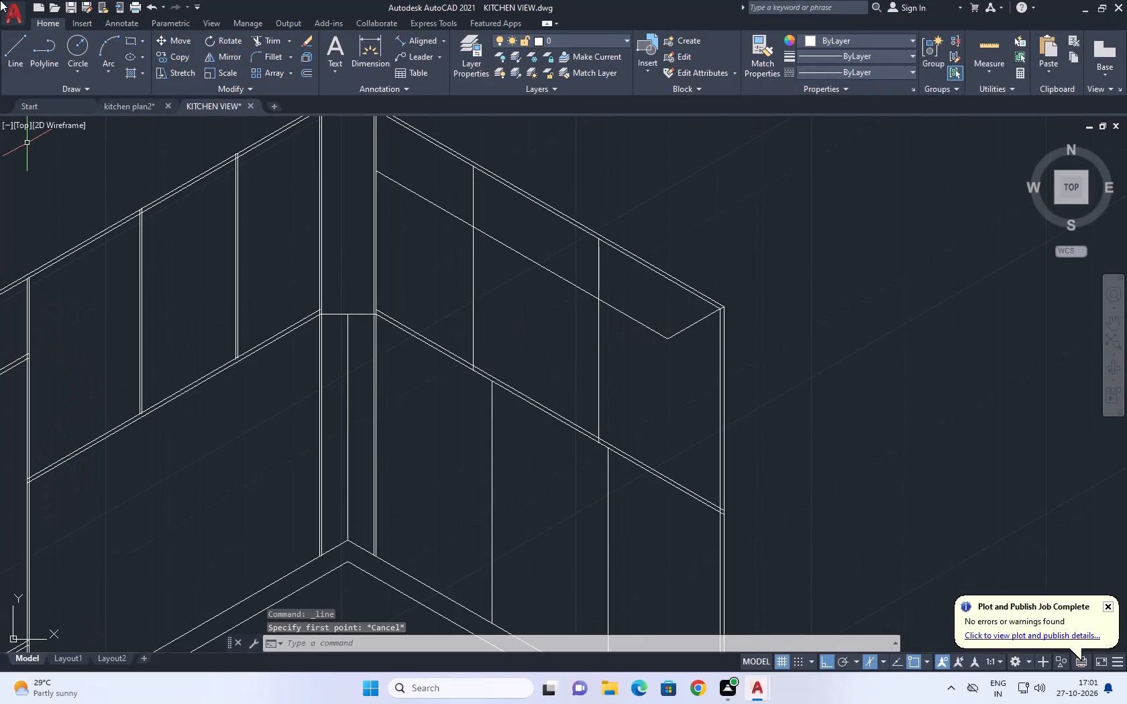
# Draw a vertical line from the front end corner of the upper wall cabinet's depth line down past the double shelf lines.
pyautogui.moveTo(17, 35); pyautogui.dragTo(13, 24)
pyautogui.click(10, 43)
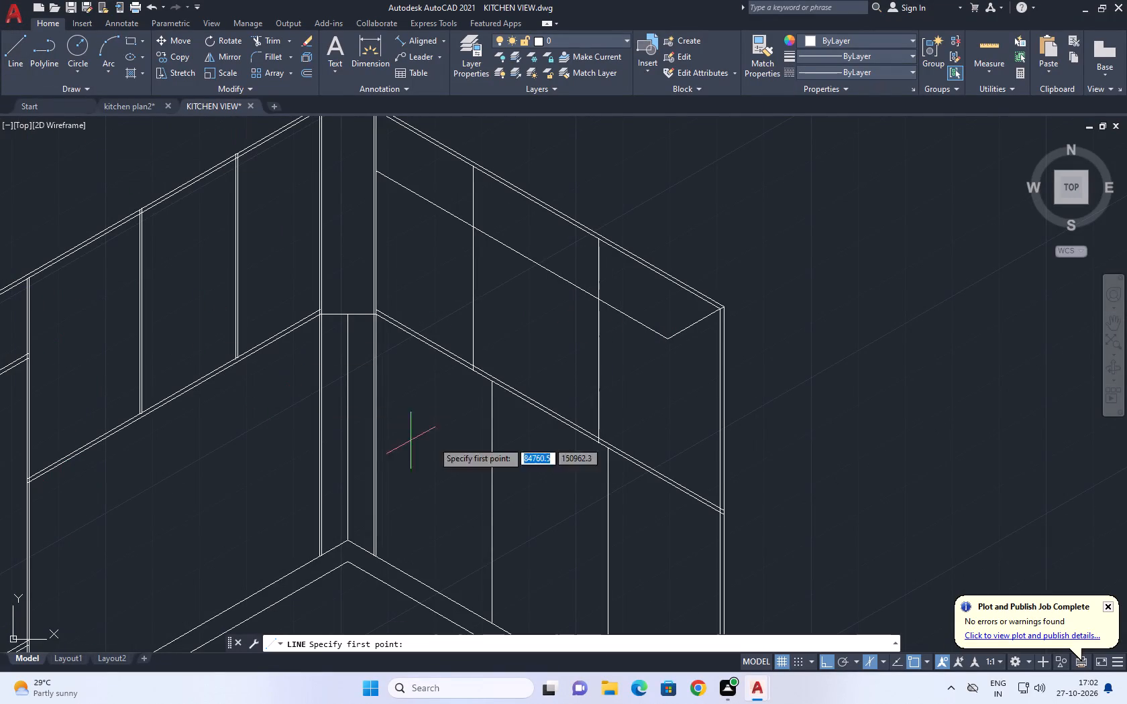
pyautogui.click(663, 337)
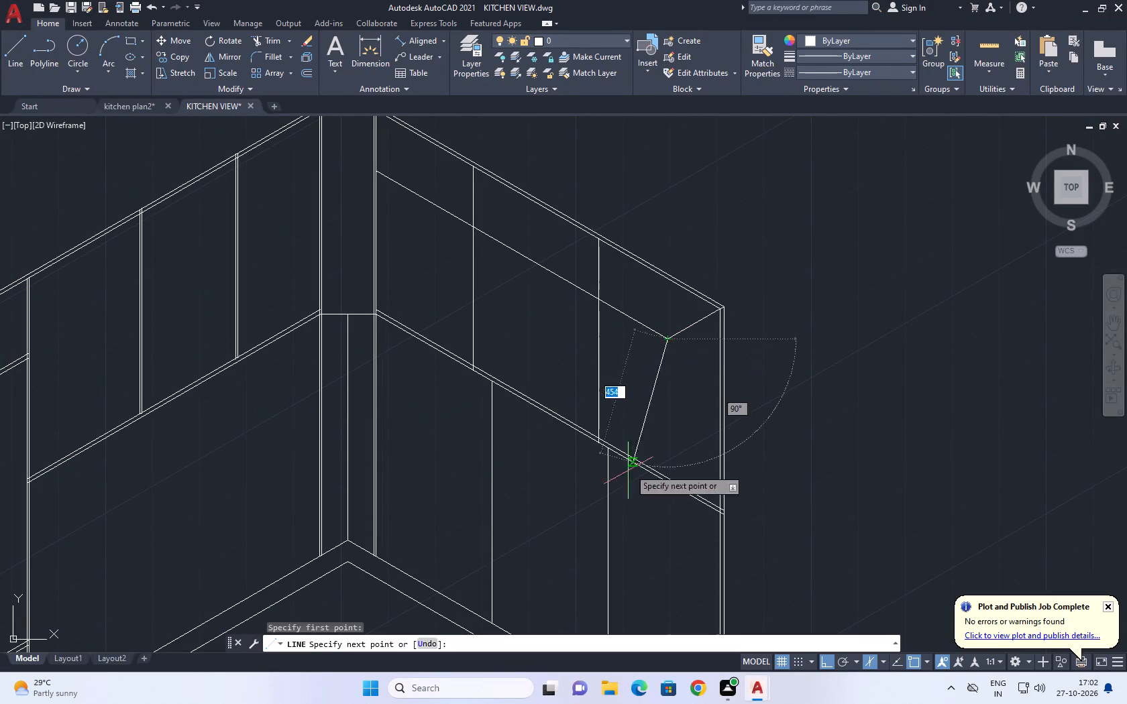
pyautogui.moveTo(621, 483); pyautogui.dragTo(627, 353, button='middle')
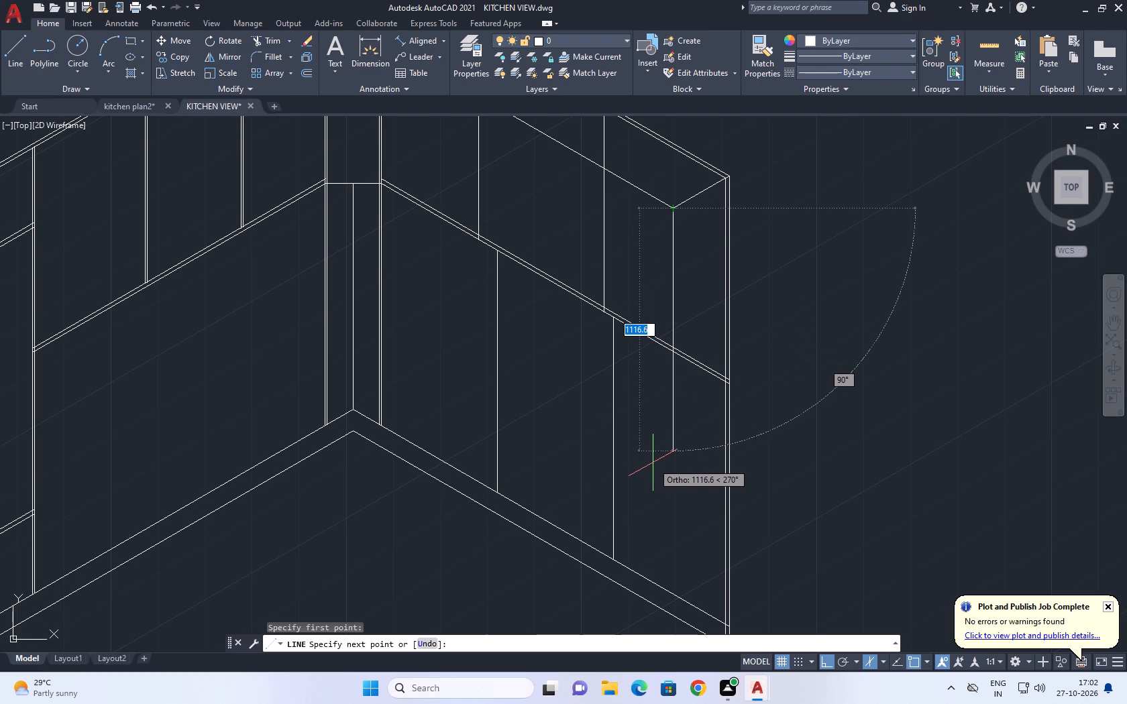
pyautogui.click(657, 465)
pyautogui.rightClick(686, 441)
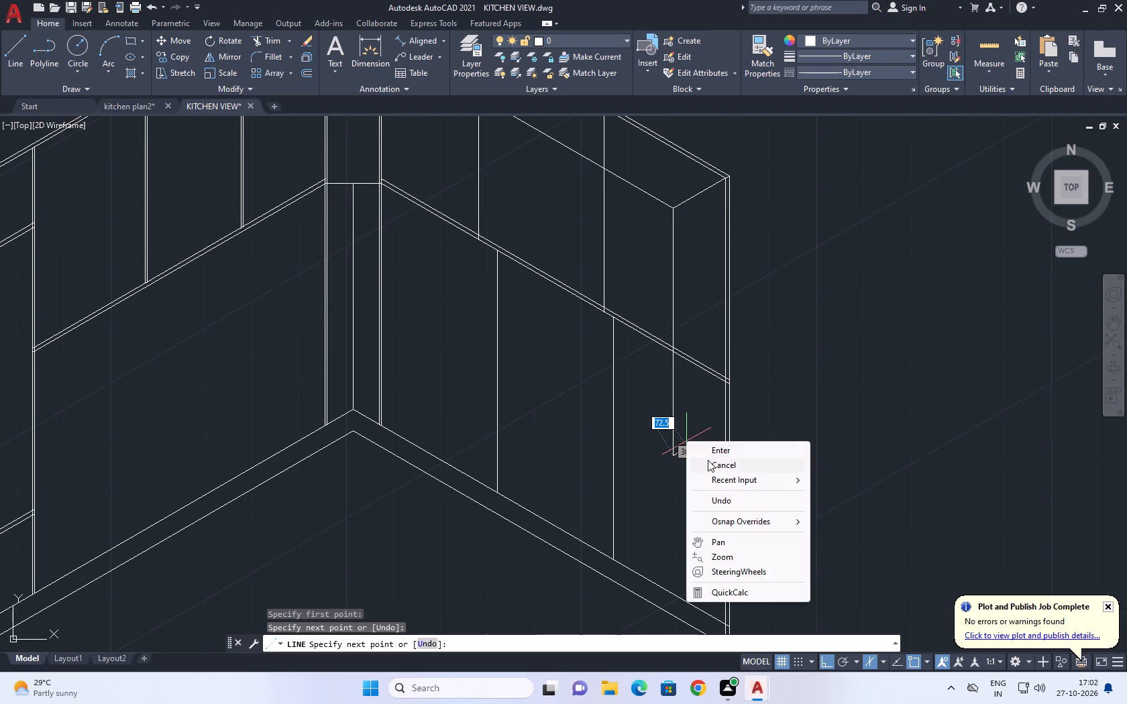
pyautogui.click(714, 461)
# Draw an isometric depth line from the shelf line's outer end at the wall edge, crossing the new vertical line.
pyautogui.click(19, 43)
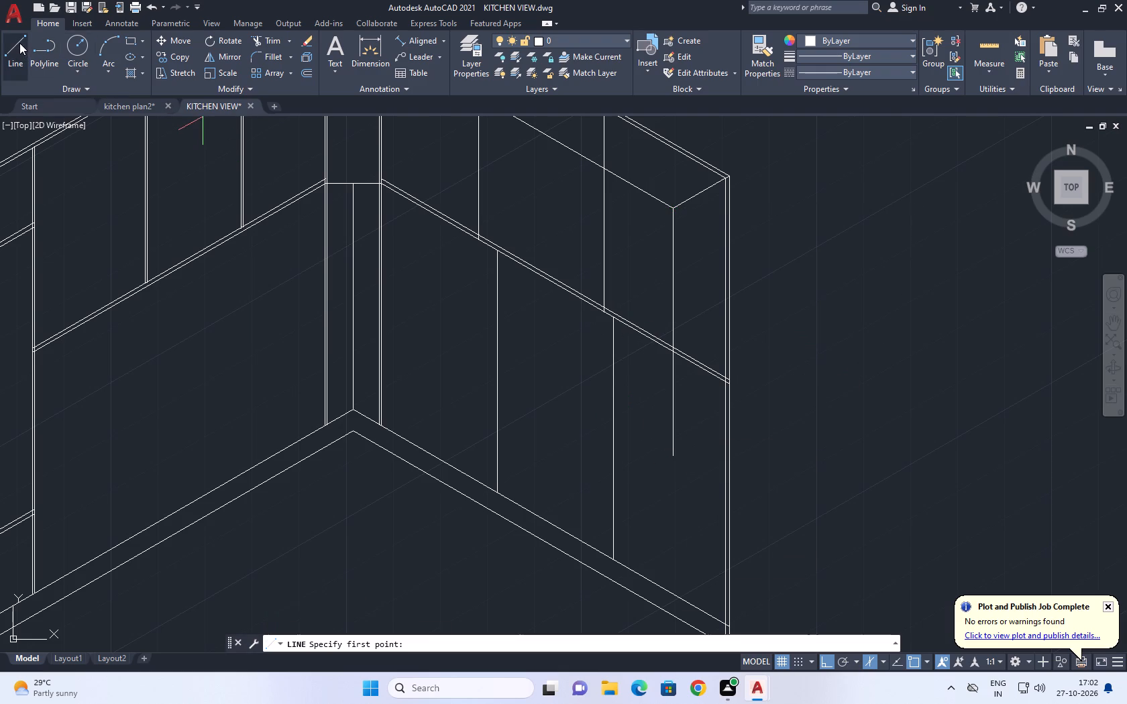
pyautogui.scroll(3, 728, 377)
pyautogui.click(709, 378)
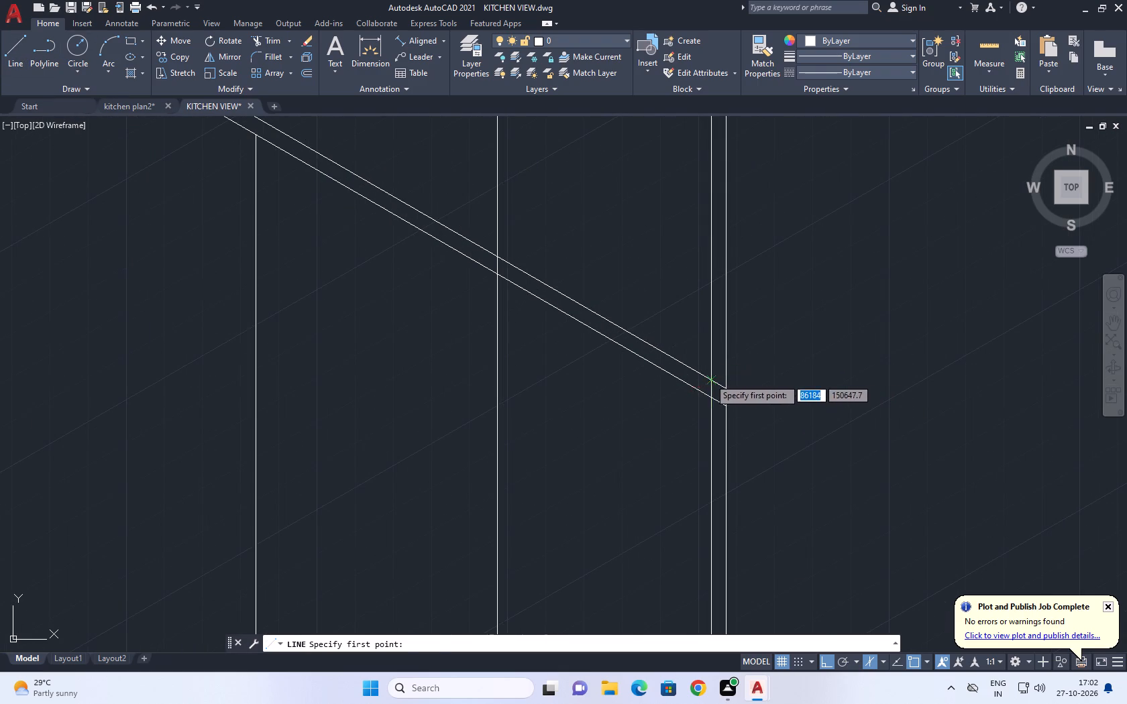
pyautogui.moveTo(470, 483); pyautogui.dragTo(585, 297, button='middle')
pyautogui.click(535, 345)
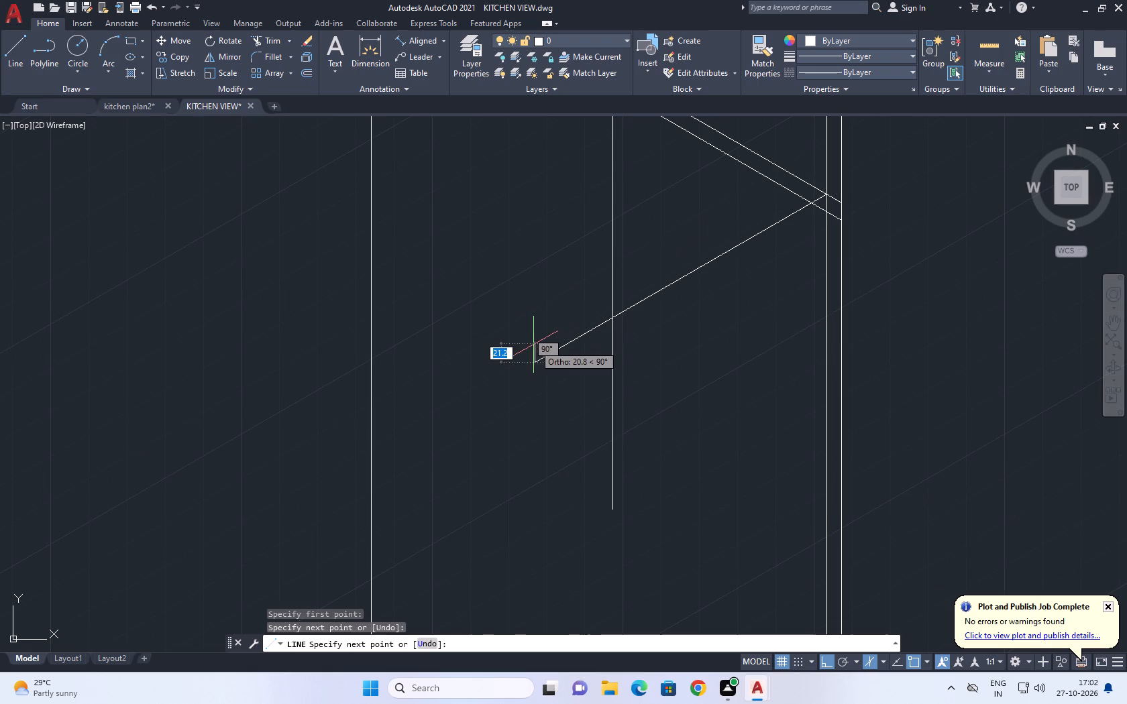
pyautogui.rightClick(533, 345)
pyautogui.click(572, 373)
# Trim the overhanging ends of the vertical line and the depth line where they cross to form the cabinet's lower front corner.
pyautogui.scroll(-2, 557, 353)
pyautogui.moveTo(590, 322); pyautogui.dragTo(619, 421, button='middle')
pyautogui.scroll(-1, 619, 421)
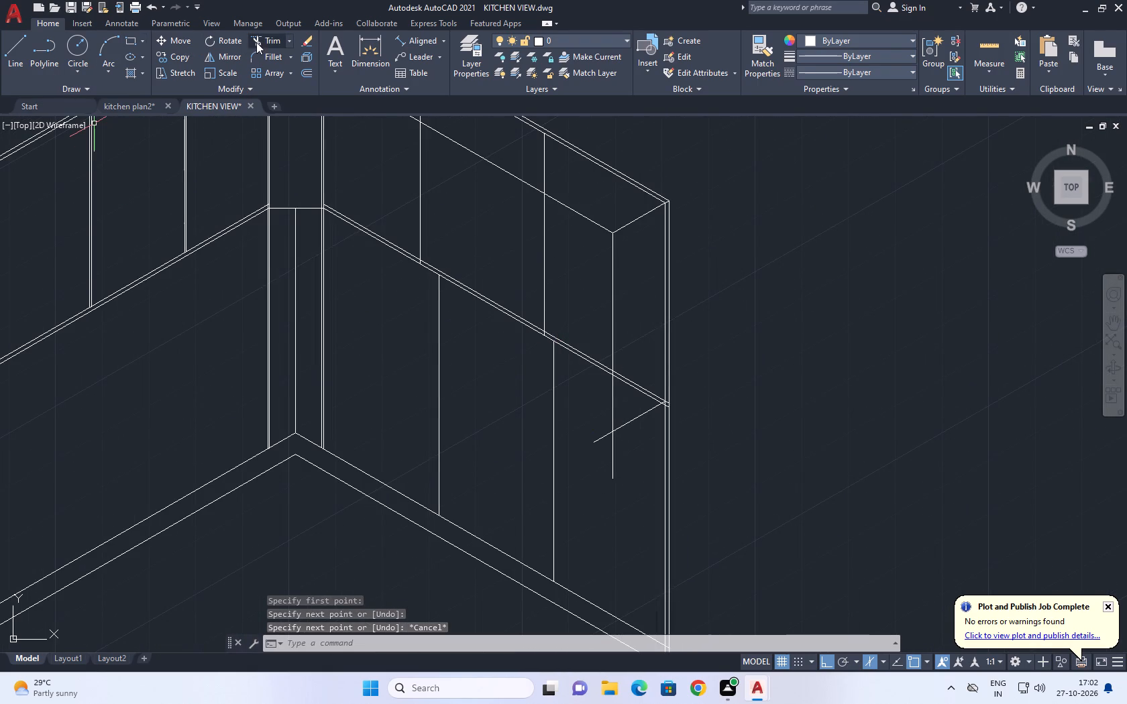
pyautogui.click(267, 38)
pyautogui.scroll(3, 660, 490)
pyautogui.moveTo(550, 371); pyautogui.dragTo(529, 369)
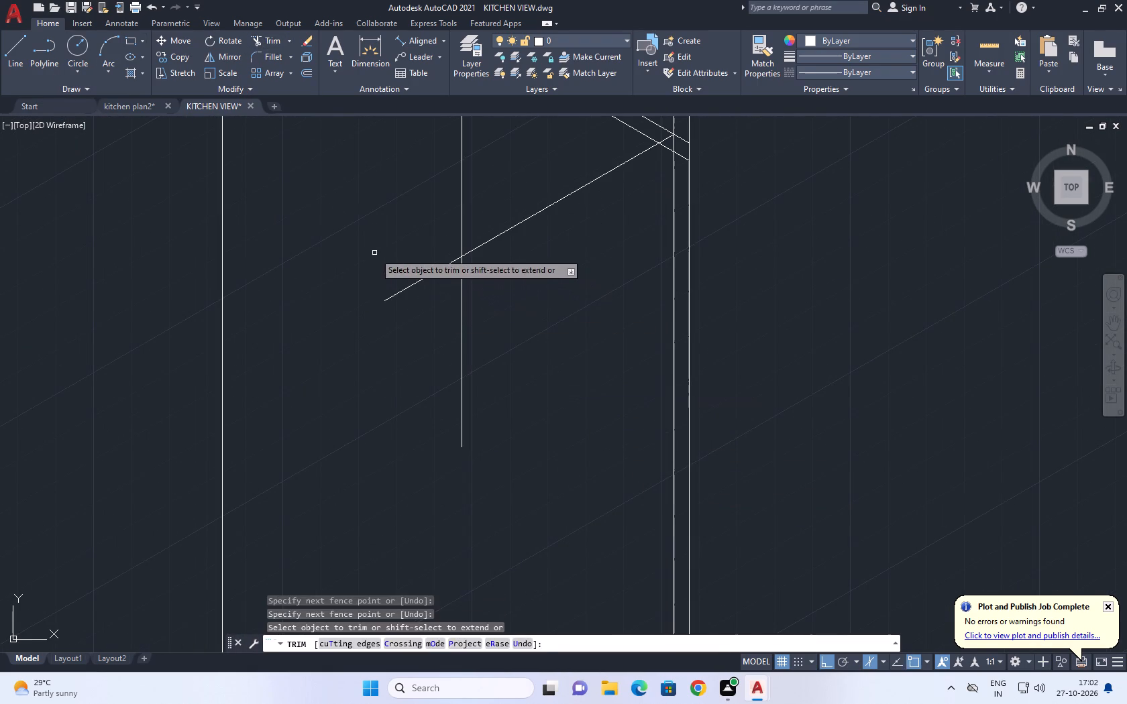
pyautogui.click(374, 253)
pyautogui.moveTo(504, 329); pyautogui.dragTo(506, 335)
pyautogui.moveTo(525, 353); pyautogui.dragTo(526, 359, button='right')
pyautogui.click(584, 395)
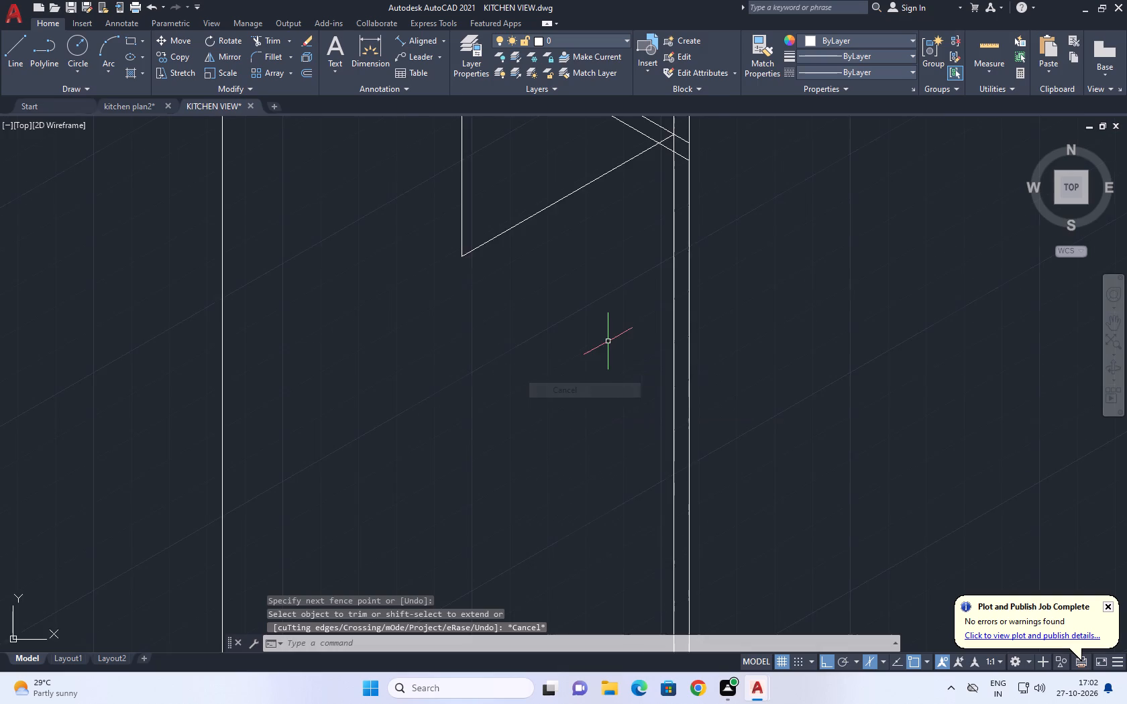
# Move the cabinet's bottom depth line from the inner vertical wall edge to the upper shelf line's endpoint on the outer edge.
pyautogui.scroll(-4, 608, 341)
pyautogui.middleClick(606, 312)
pyautogui.scroll(4, 611, 312)
pyautogui.moveTo(651, 306); pyautogui.dragTo(645, 359, button='middle')
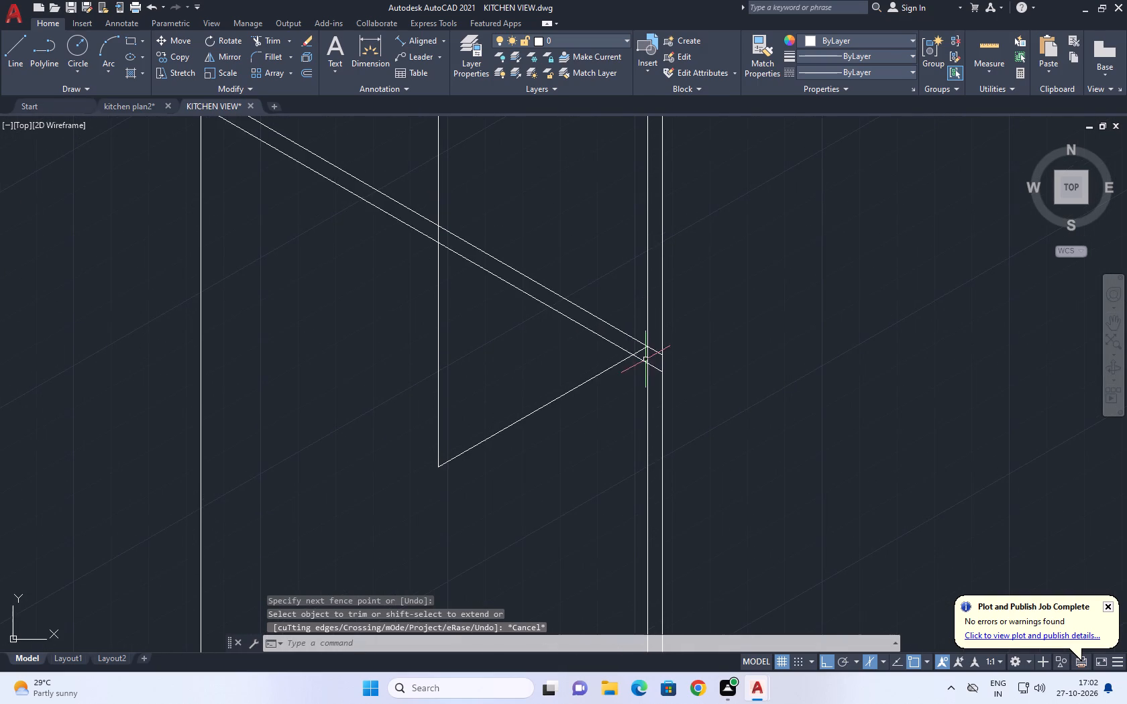
pyautogui.scroll(-2, 662, 355)
pyautogui.moveTo(657, 371); pyautogui.dragTo(588, 477, button='middle')
pyautogui.middleClick(586, 495)
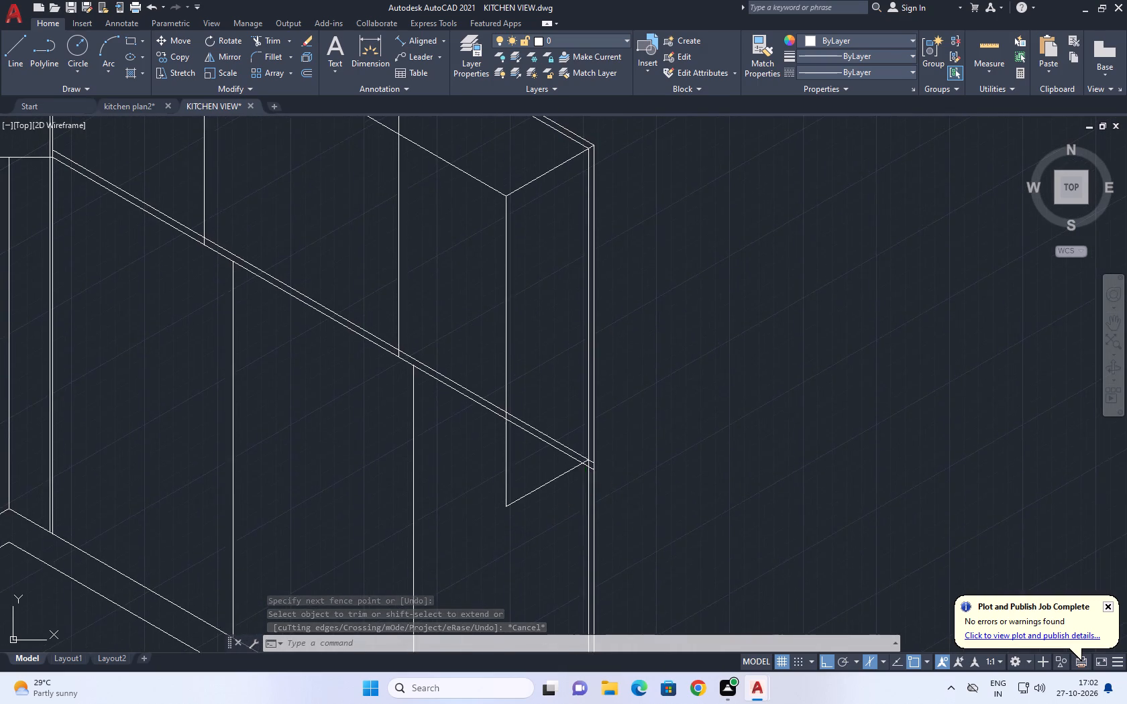
pyautogui.scroll(-1, 568, 452)
pyautogui.moveTo(563, 460); pyautogui.dragTo(525, 378, button='middle')
pyautogui.scroll(2, 526, 382)
pyautogui.click(525, 386)
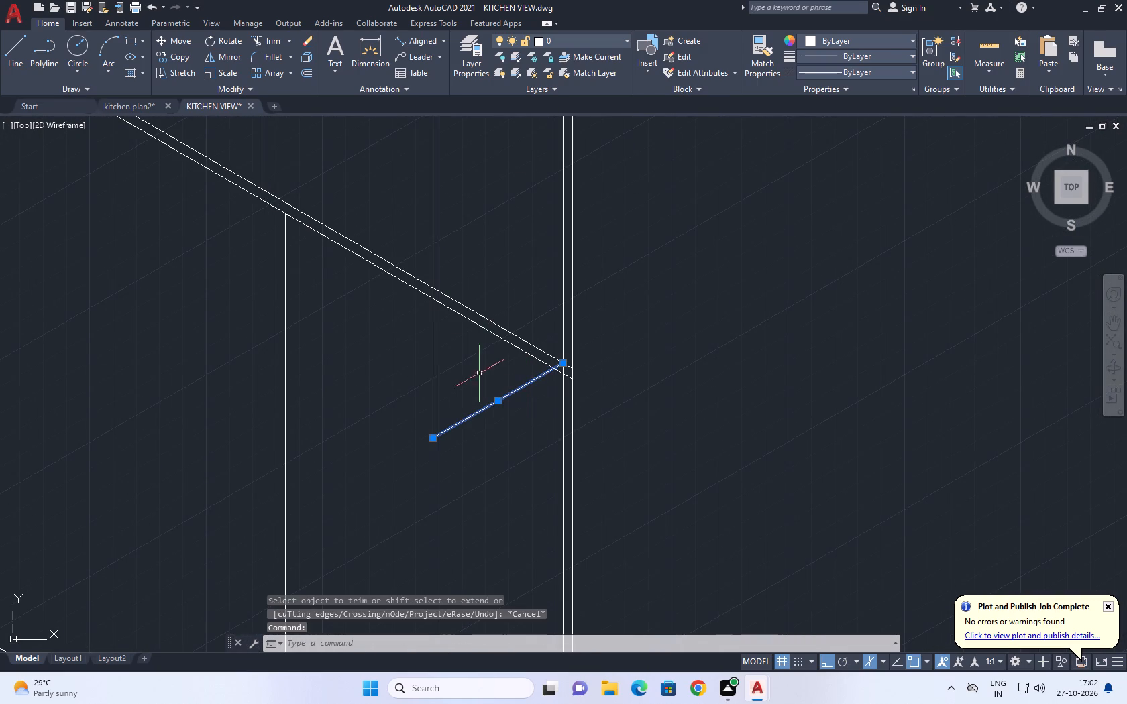
pyautogui.click(187, 42)
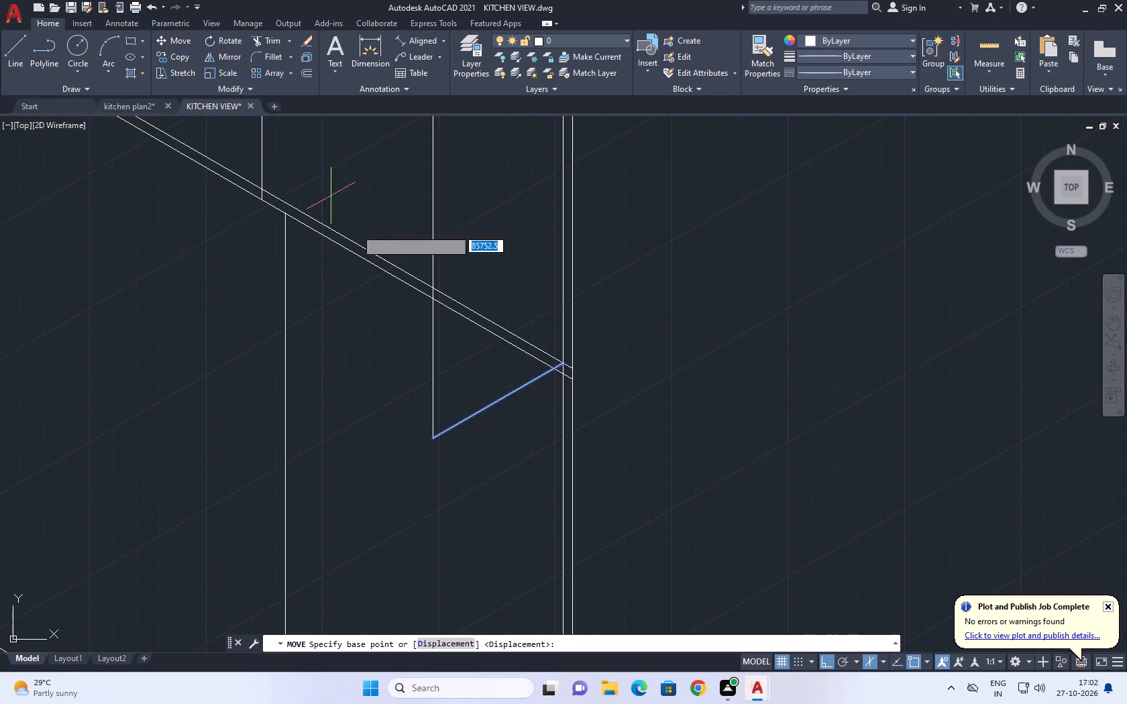
pyautogui.scroll(3, 559, 373)
pyautogui.click(571, 345)
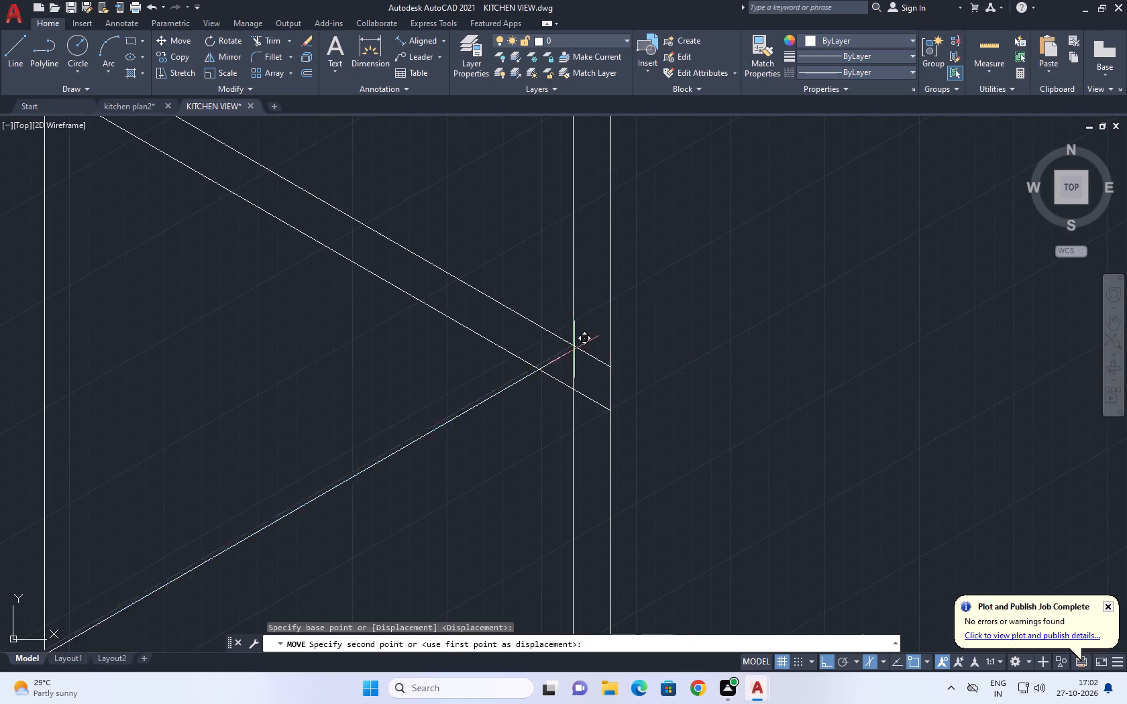
pyautogui.click(608, 368)
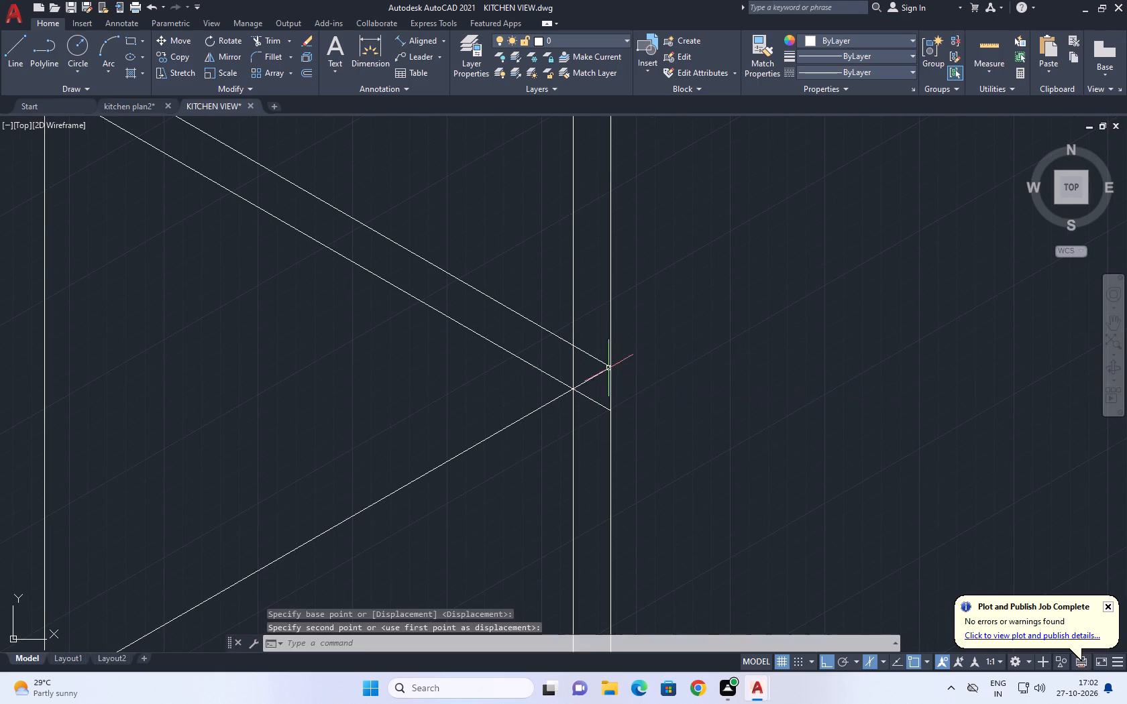
pyautogui.scroll(-6, 619, 382)
pyautogui.middleClick(537, 414)
pyautogui.scroll(2, 563, 406)
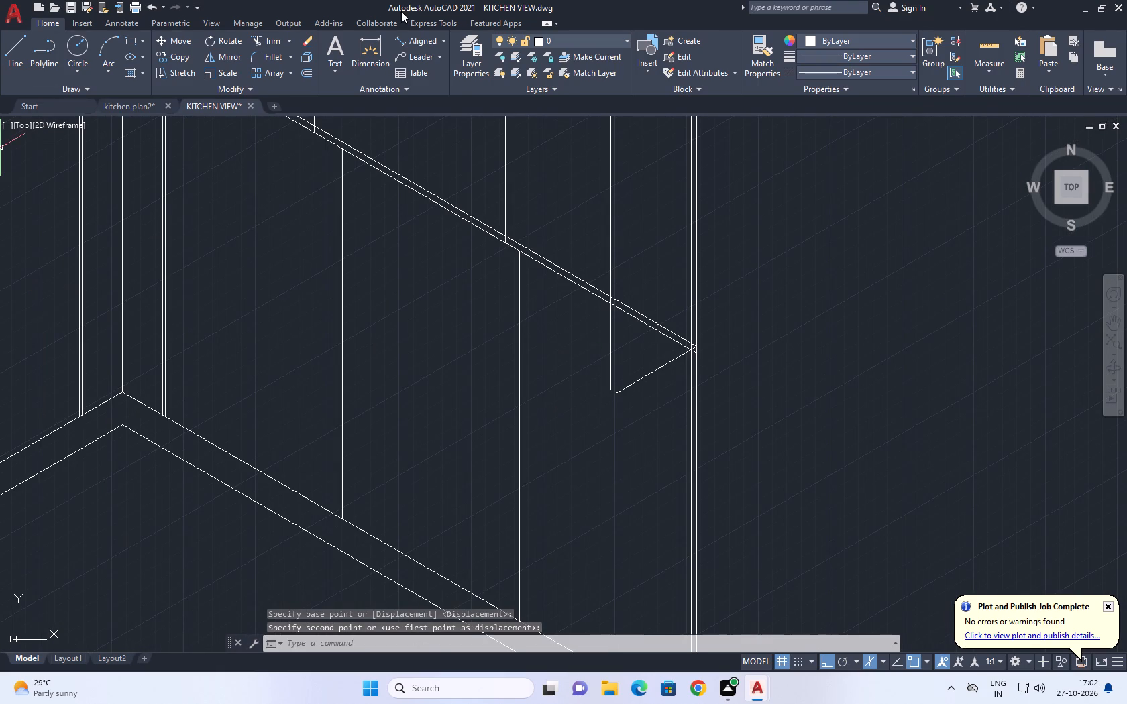
# Fillet the moved bottom depth line with the vertical line to close the cabinet's lower front corner.
pyautogui.click(280, 62)
pyautogui.click(635, 379)
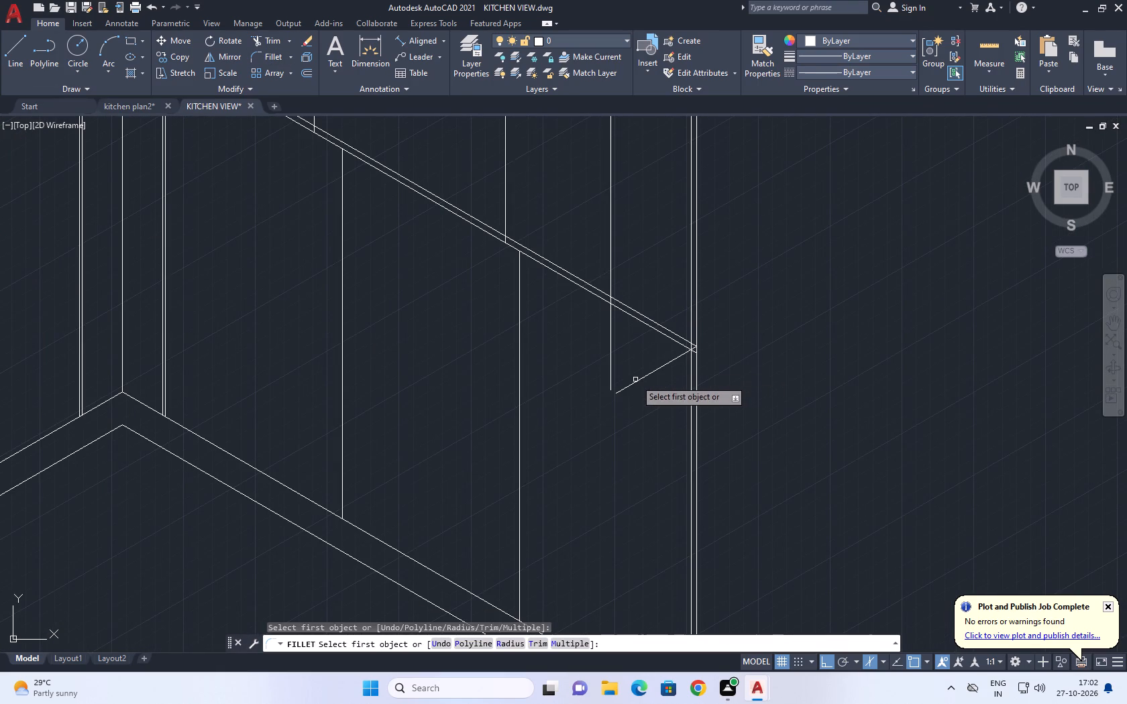
pyautogui.click(634, 385)
pyautogui.click(610, 375)
pyautogui.scroll(-2, 680, 371)
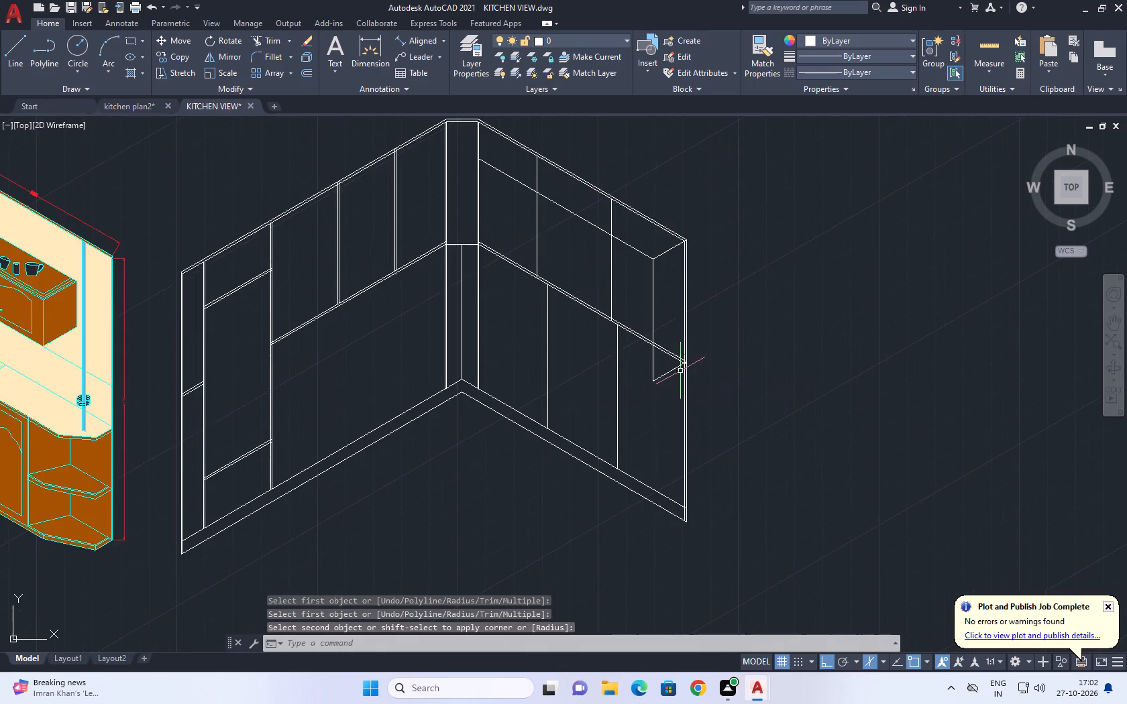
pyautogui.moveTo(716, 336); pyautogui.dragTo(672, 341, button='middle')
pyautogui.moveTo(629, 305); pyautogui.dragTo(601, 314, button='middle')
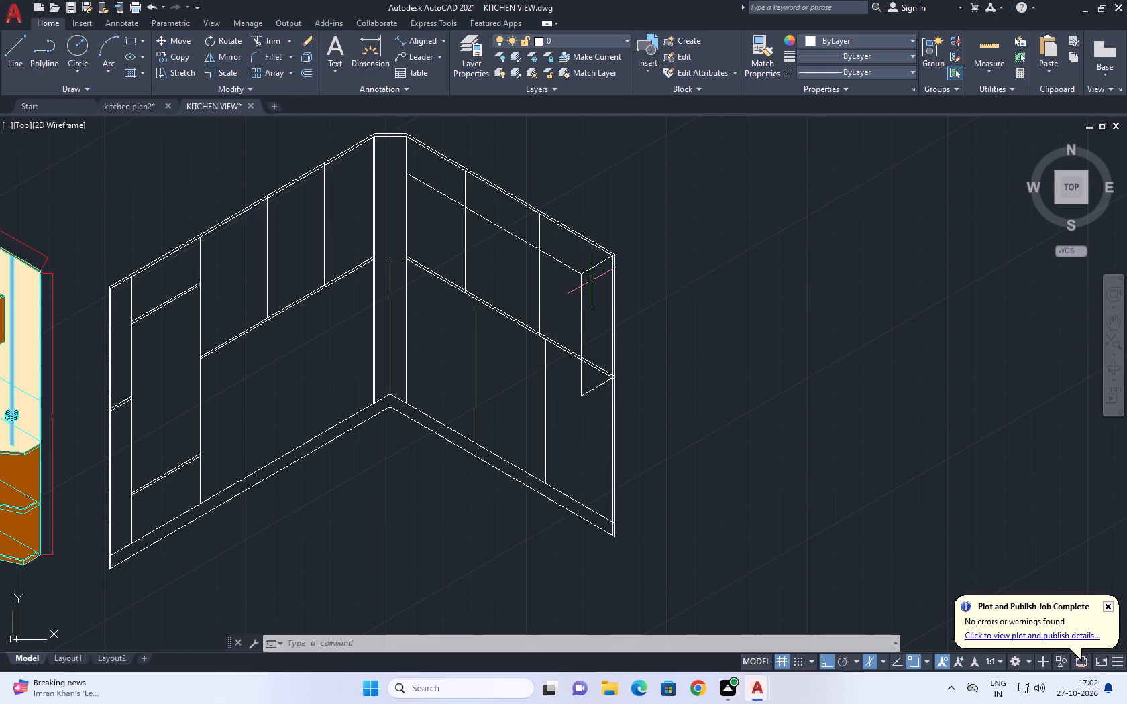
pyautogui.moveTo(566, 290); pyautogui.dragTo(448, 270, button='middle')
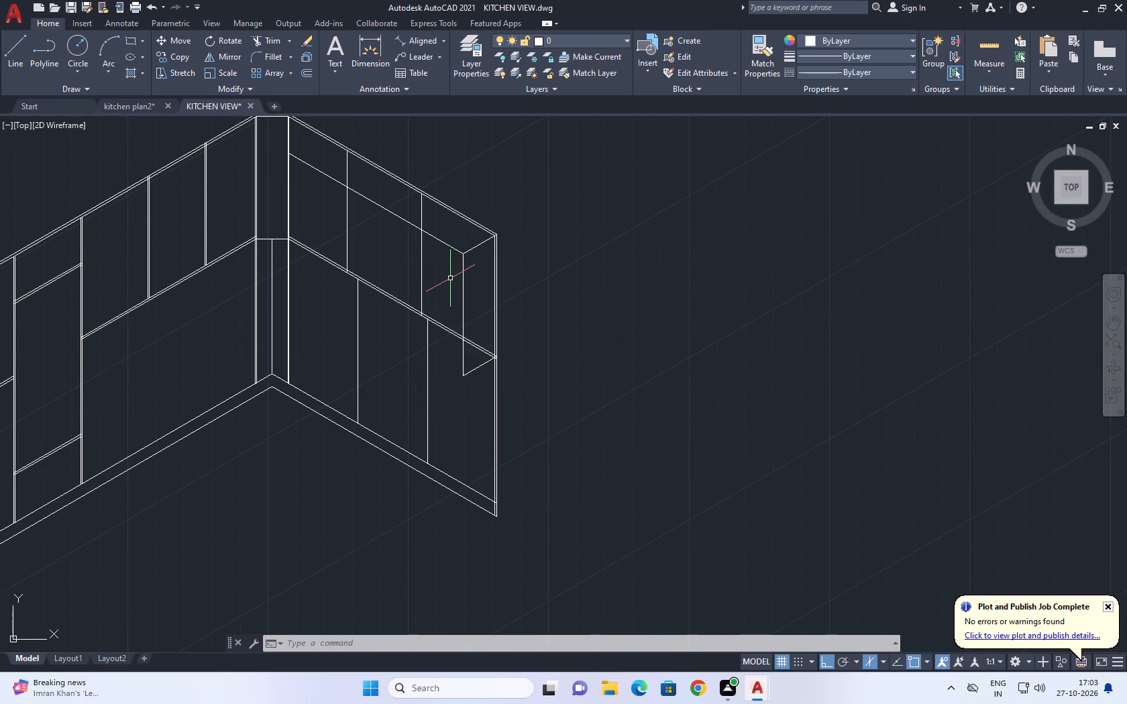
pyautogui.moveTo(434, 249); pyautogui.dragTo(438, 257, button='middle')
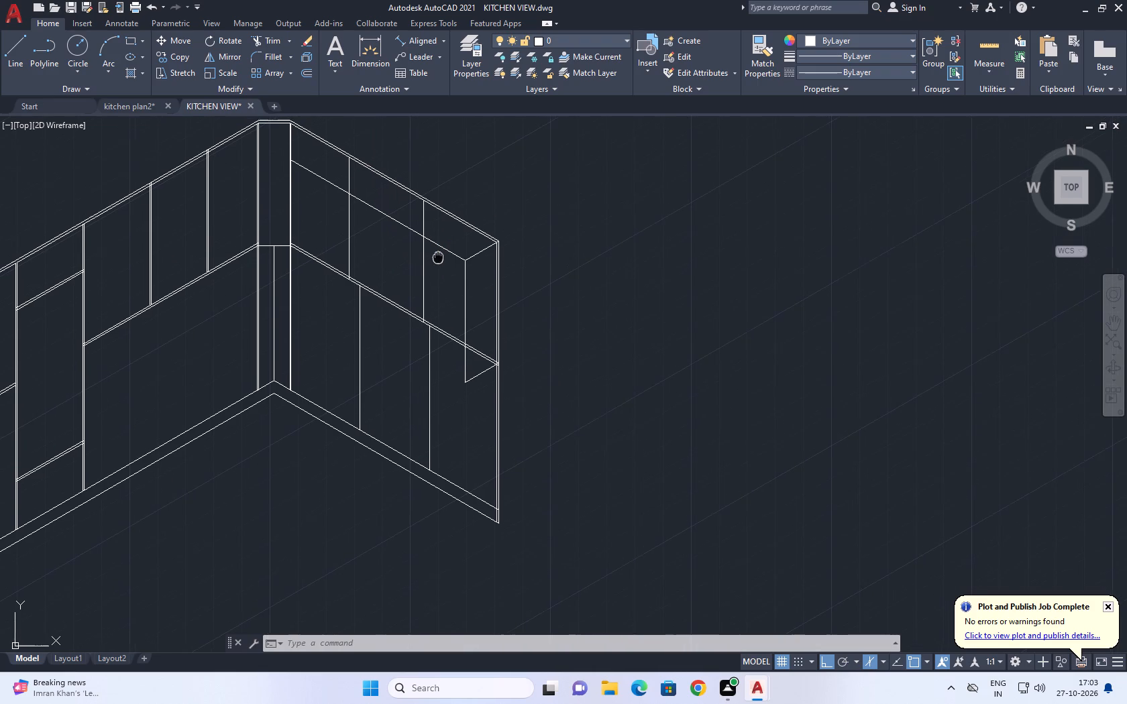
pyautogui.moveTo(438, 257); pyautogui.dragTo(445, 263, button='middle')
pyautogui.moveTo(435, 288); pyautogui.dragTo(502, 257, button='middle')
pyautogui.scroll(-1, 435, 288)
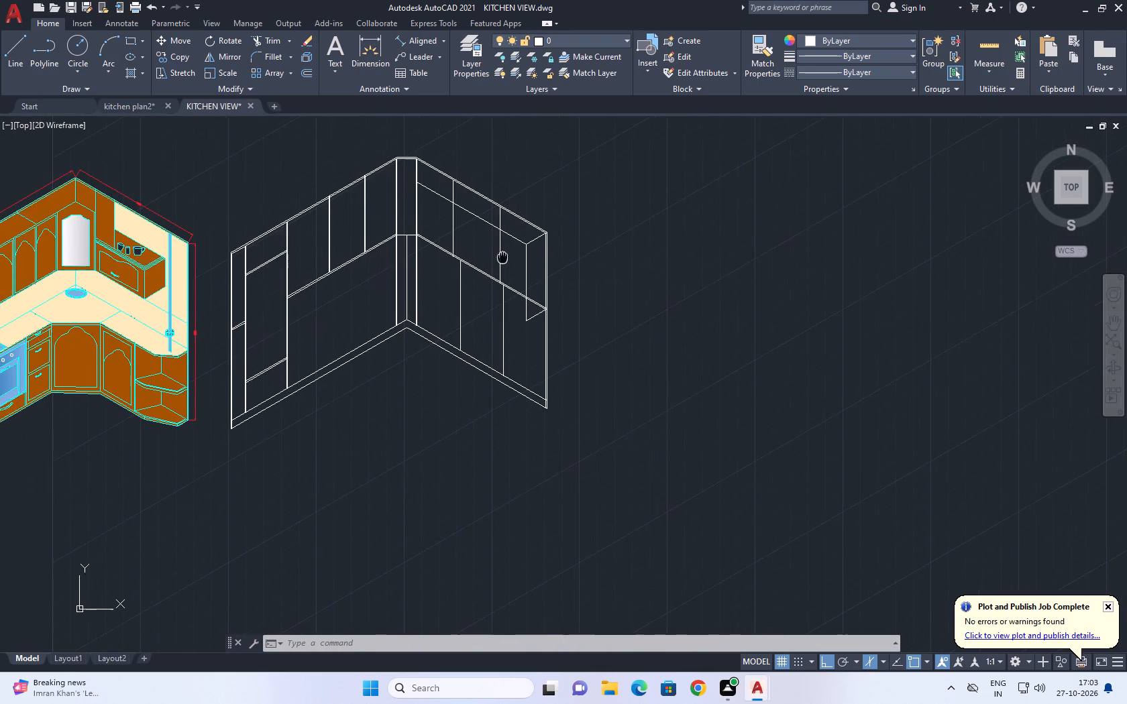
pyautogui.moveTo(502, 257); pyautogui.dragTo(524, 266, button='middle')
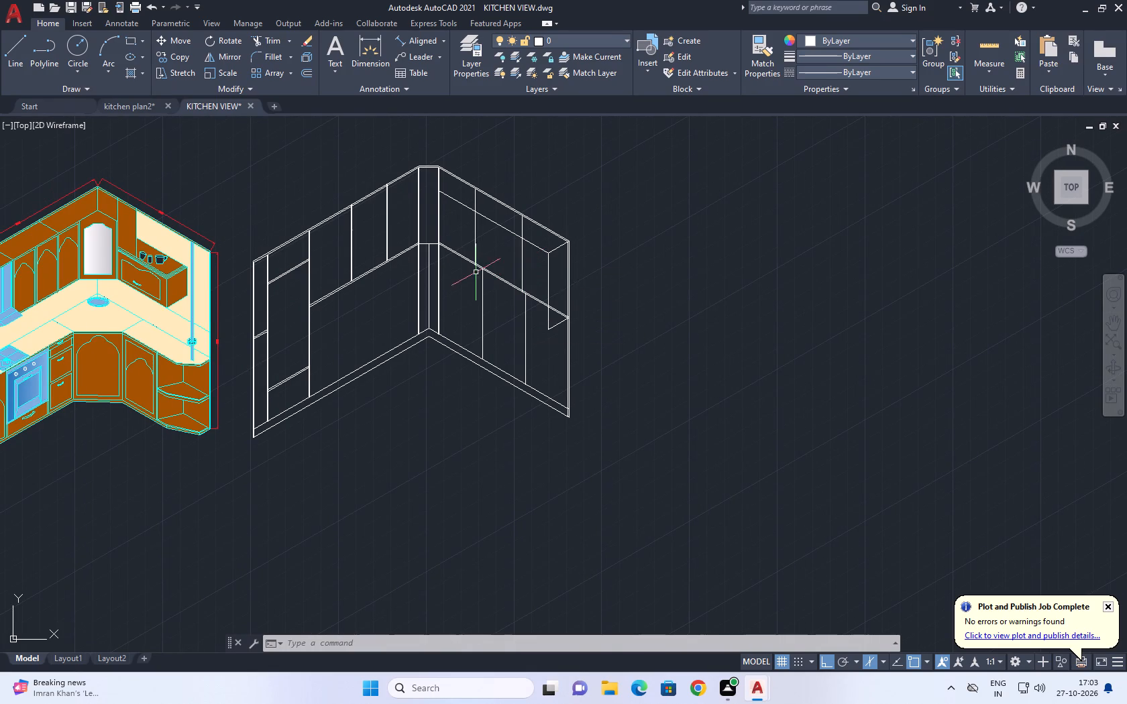
# Draw the cabinet's lower front edge on the left isoplane, about 1870 long at 150°, from its lower front corner past the corner unit.
pyautogui.click(10, 44)
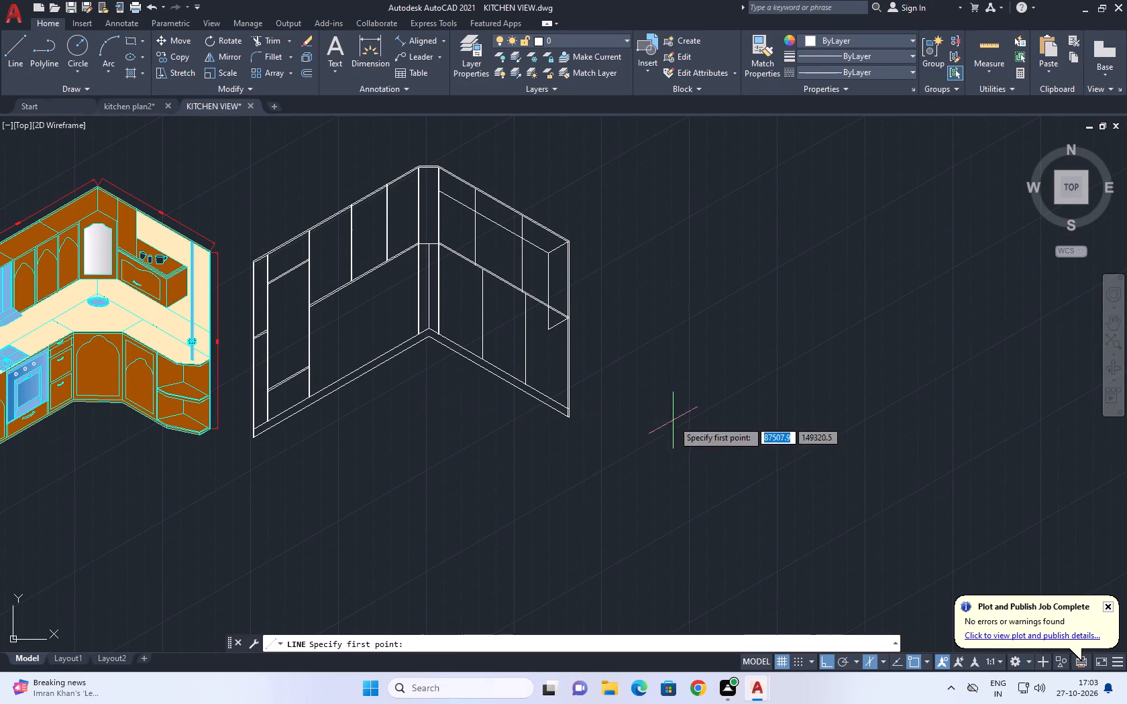
pyautogui.scroll(2, 547, 325)
pyautogui.moveTo(547, 328); pyautogui.dragTo(676, 361, button='middle')
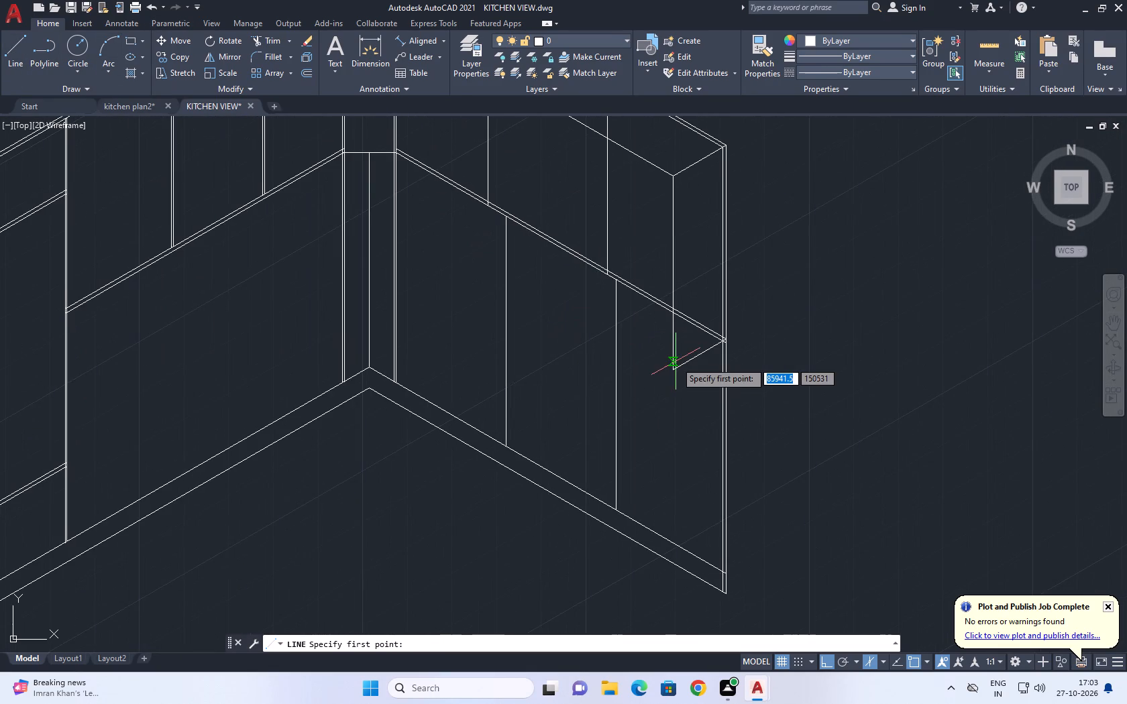
pyautogui.click(674, 369)
pyautogui.moveTo(482, 312); pyautogui.dragTo(639, 379, button='middle')
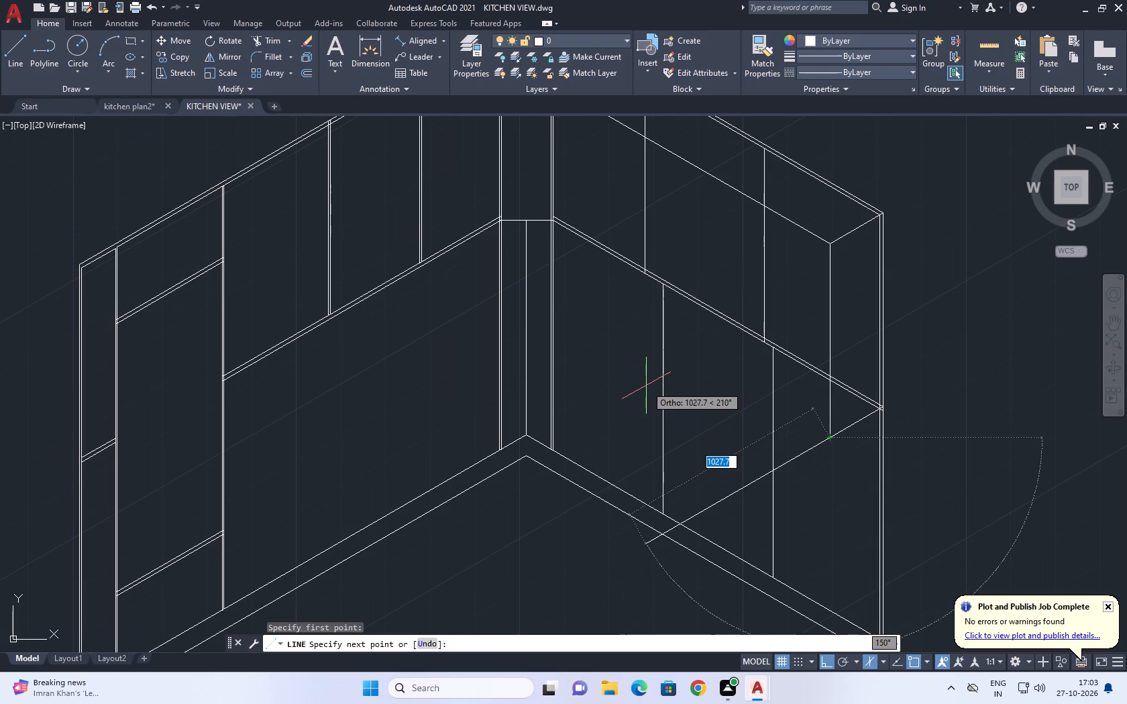
pyautogui.press('F5')
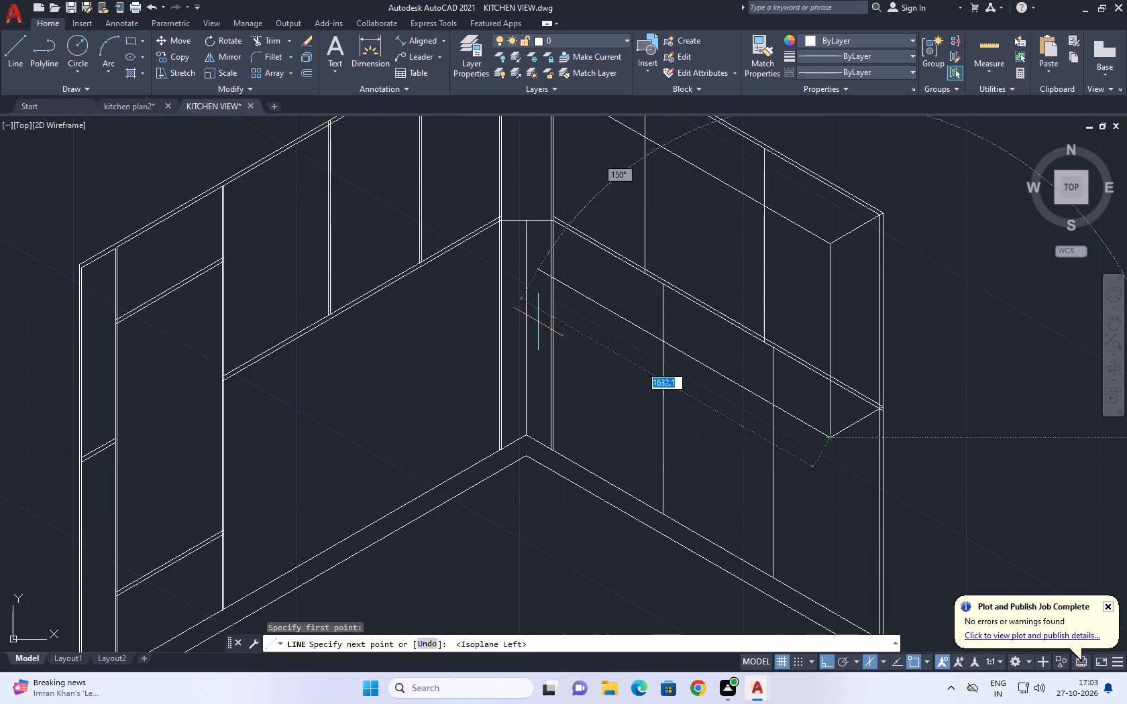
pyautogui.middleClick(533, 317)
pyautogui.moveTo(511, 272); pyautogui.dragTo(458, 271, button='middle')
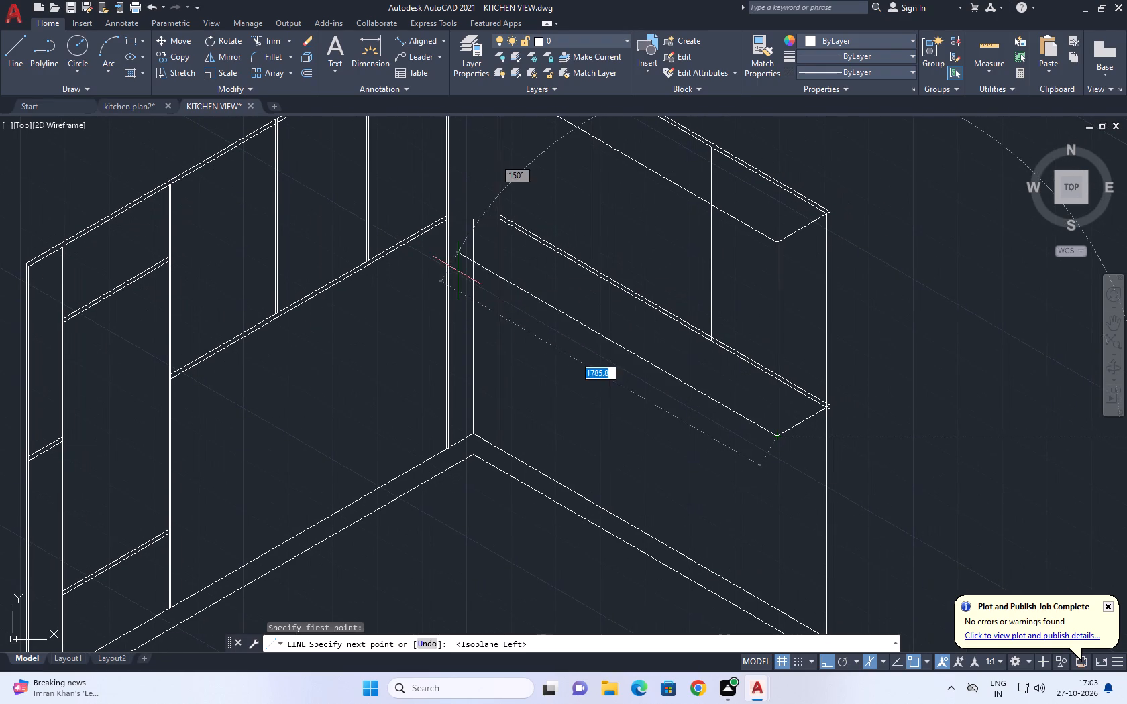
pyautogui.moveTo(468, 276); pyautogui.dragTo(490, 288, button='middle')
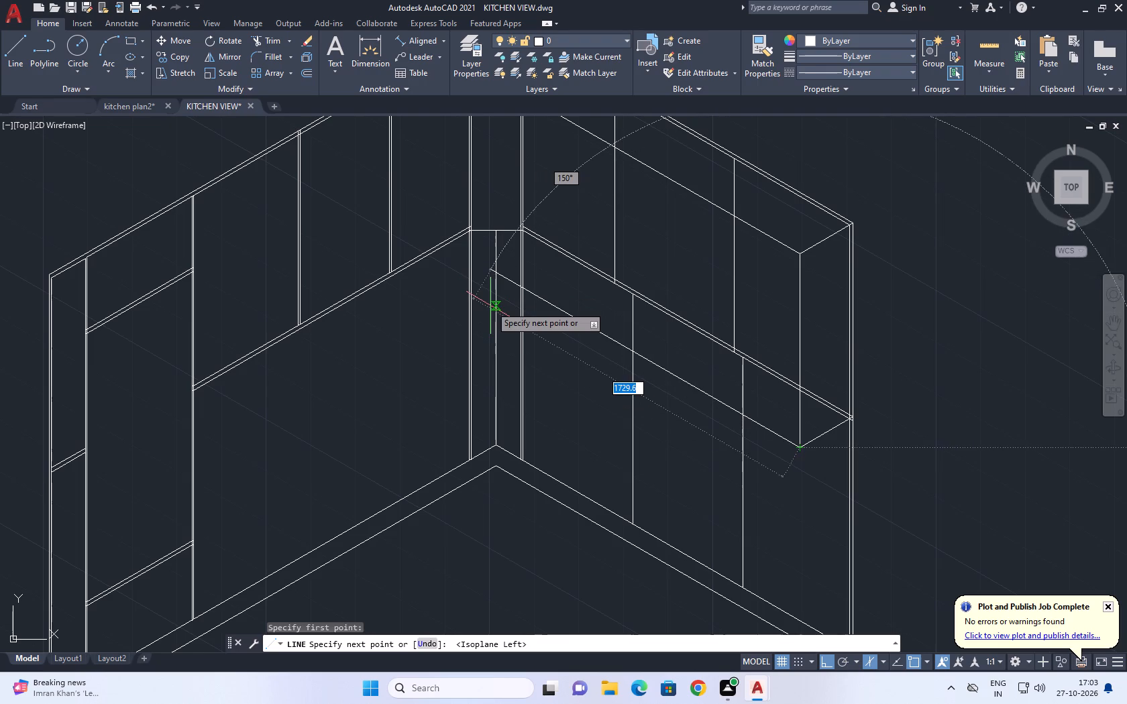
pyautogui.moveTo(469, 292); pyautogui.dragTo(516, 320, button='middle')
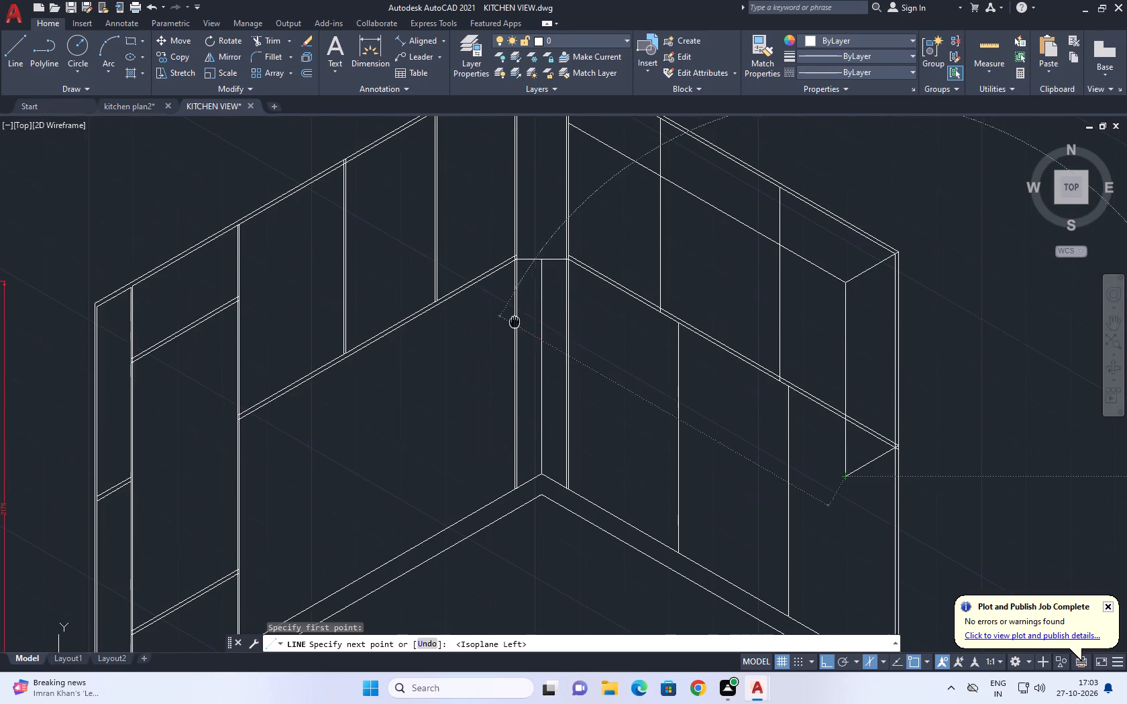
pyautogui.moveTo(516, 320); pyautogui.dragTo(517, 321, button='middle')
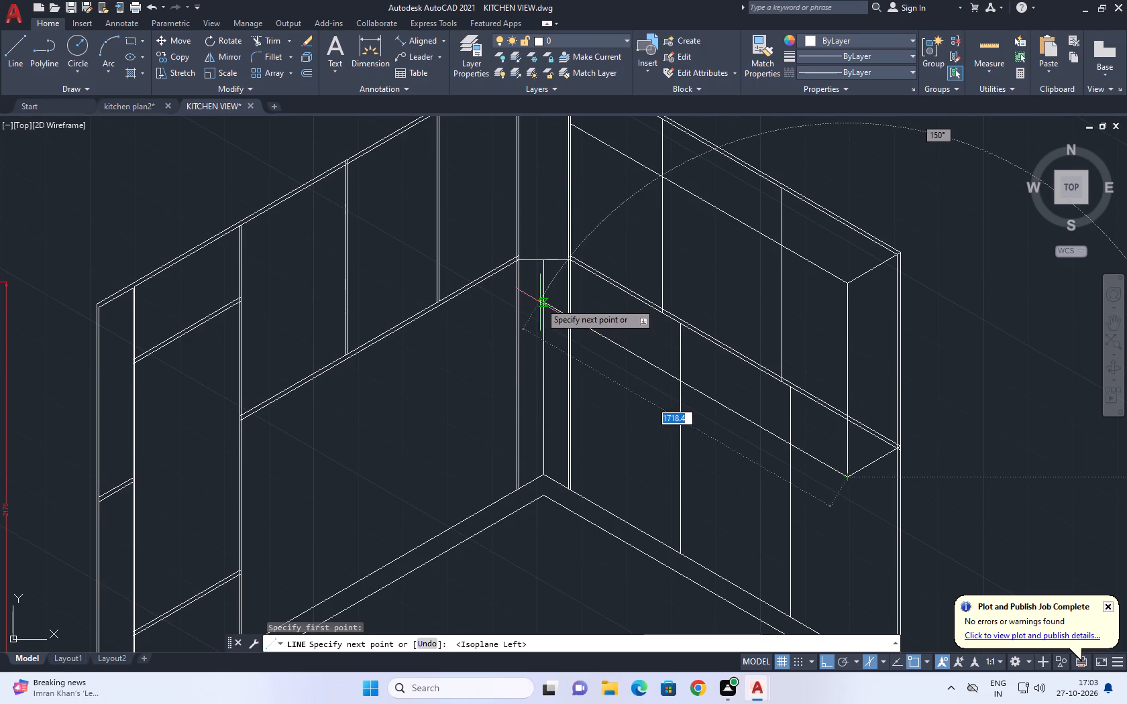
pyautogui.scroll(2, 539, 302)
pyautogui.moveTo(476, 261); pyautogui.dragTo(404, 207, button='middle')
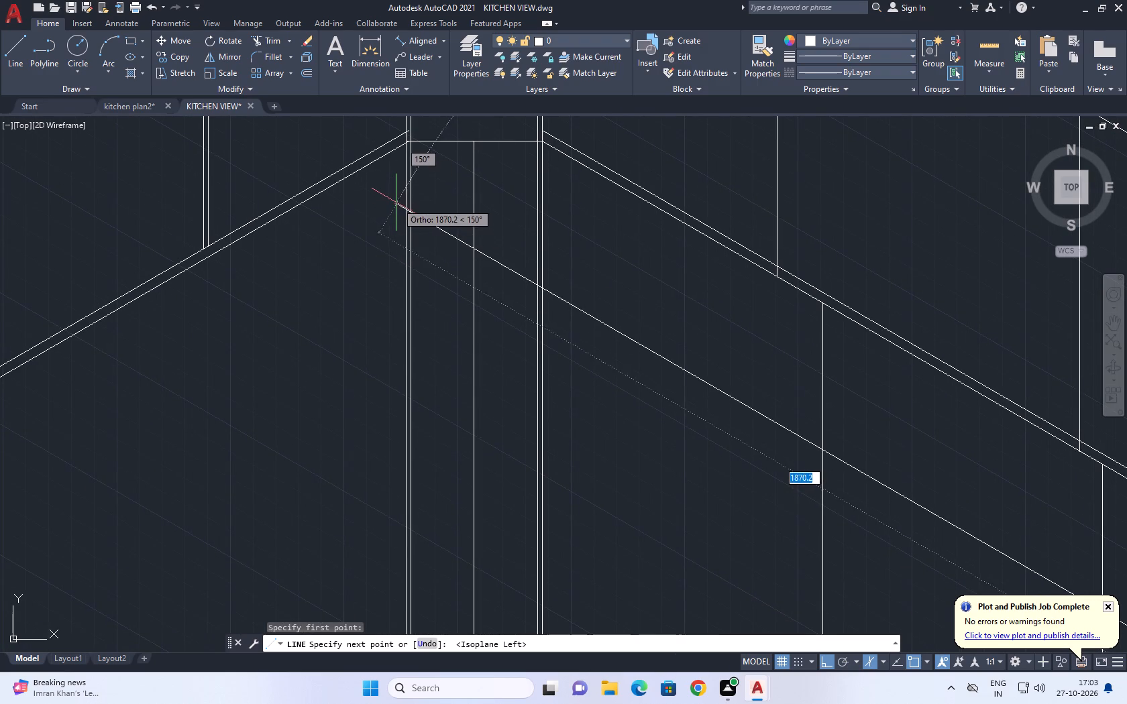
pyautogui.click(396, 202)
pyautogui.rightClick(396, 203)
pyautogui.click(431, 229)
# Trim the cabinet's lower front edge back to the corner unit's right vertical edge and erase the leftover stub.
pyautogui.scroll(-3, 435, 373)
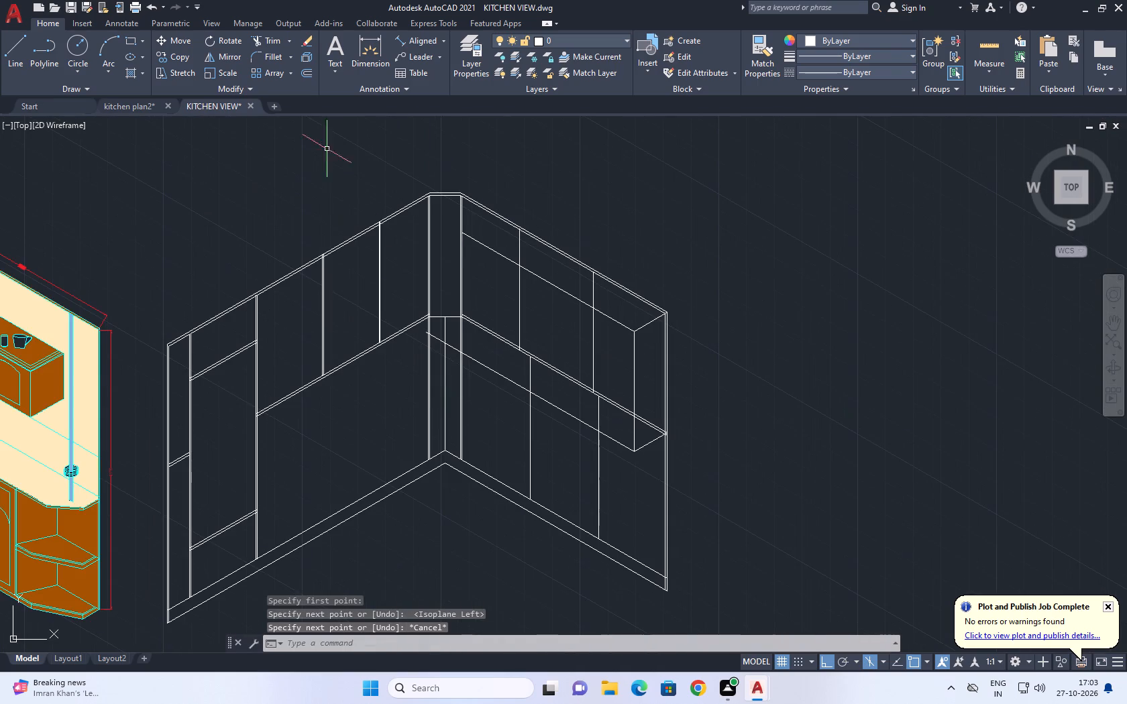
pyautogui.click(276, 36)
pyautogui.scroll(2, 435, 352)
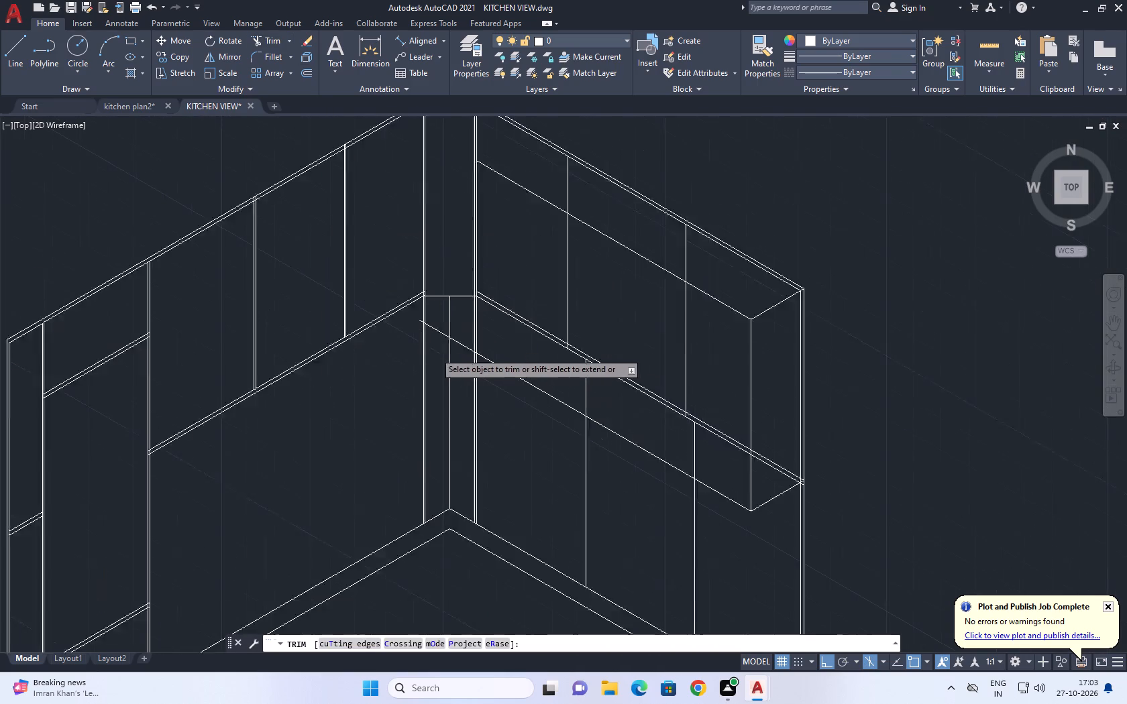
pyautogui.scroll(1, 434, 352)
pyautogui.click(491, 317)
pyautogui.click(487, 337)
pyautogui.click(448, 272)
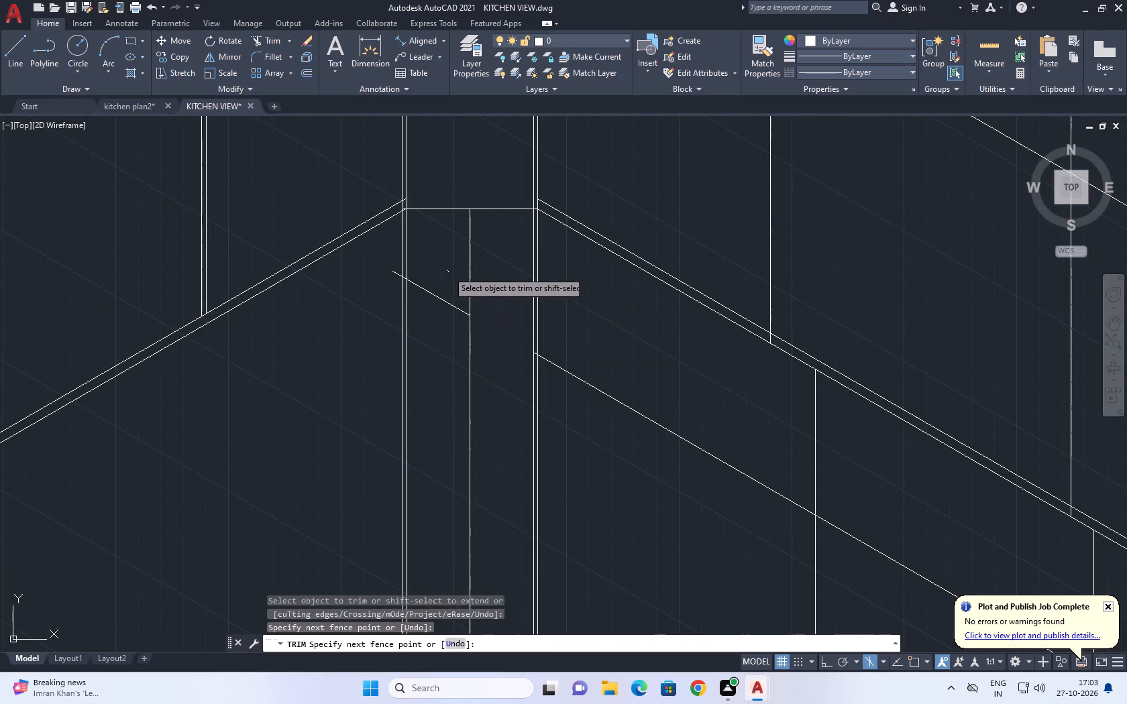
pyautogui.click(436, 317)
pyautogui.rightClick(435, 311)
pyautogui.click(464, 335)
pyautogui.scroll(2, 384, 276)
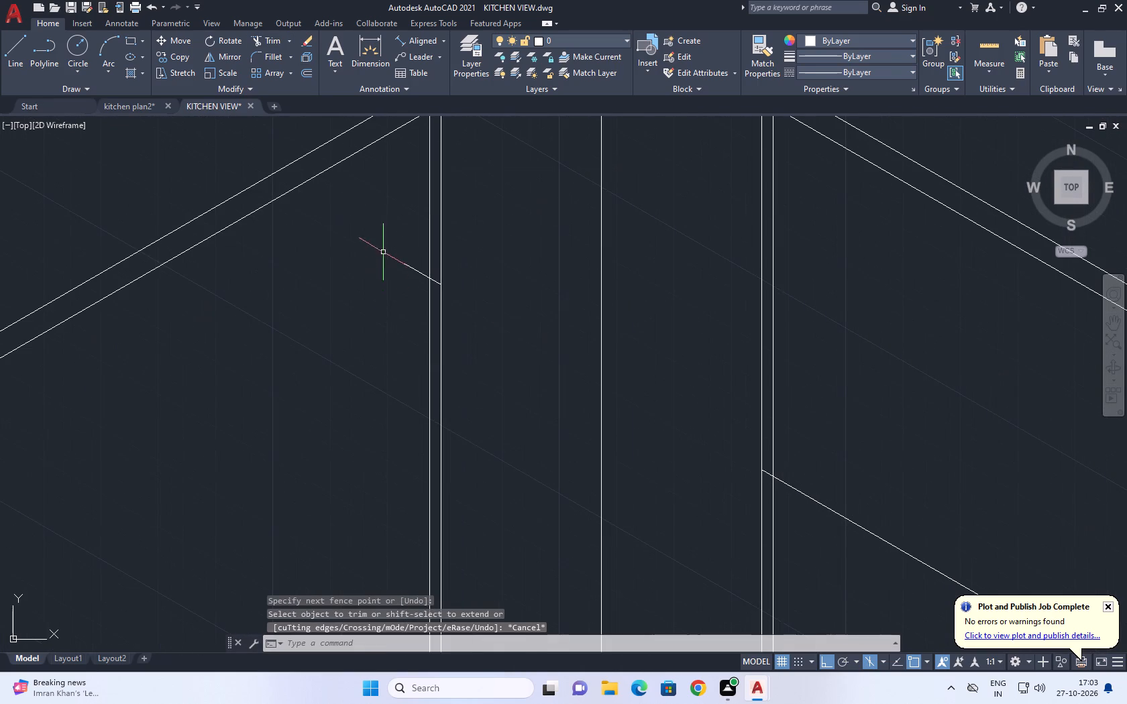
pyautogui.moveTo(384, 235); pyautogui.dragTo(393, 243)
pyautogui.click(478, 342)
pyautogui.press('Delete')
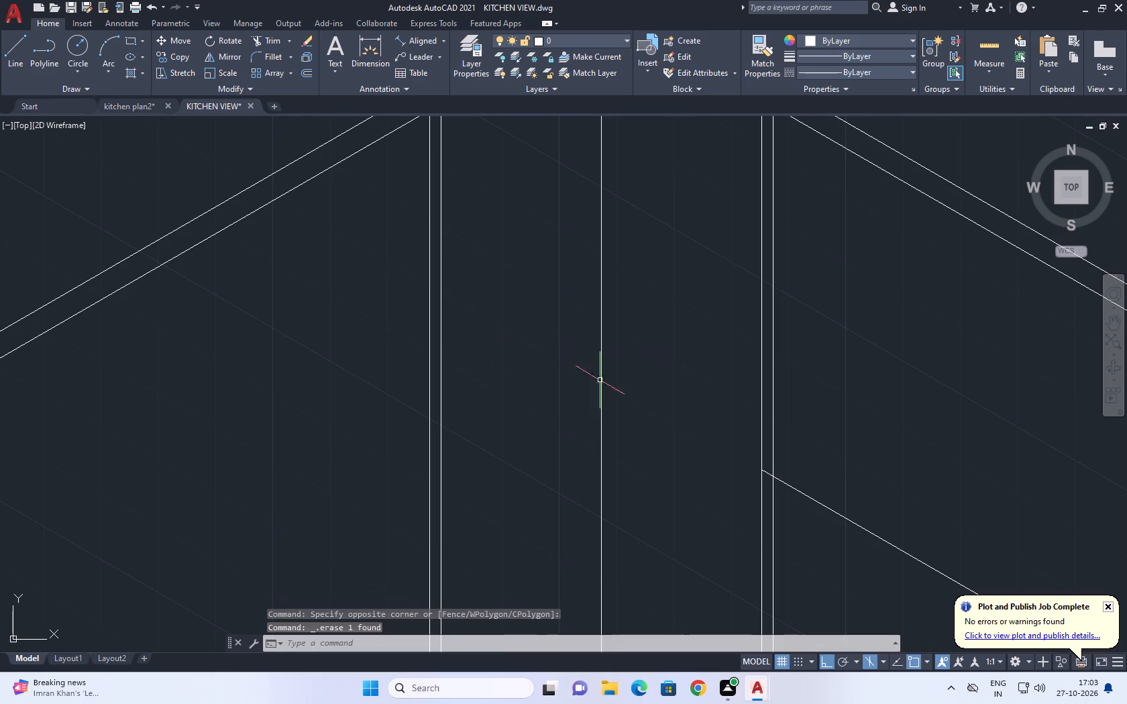
# Examine the right-hand wall cabinet's wireframe outline alongside the coloured reference kitchen.
pyautogui.scroll(-3, 634, 402)
pyautogui.moveTo(652, 426); pyautogui.dragTo(509, 306, button='middle')
pyautogui.scroll(-2, 560, 357)
pyautogui.moveTo(680, 402); pyautogui.dragTo(666, 375, button='middle')
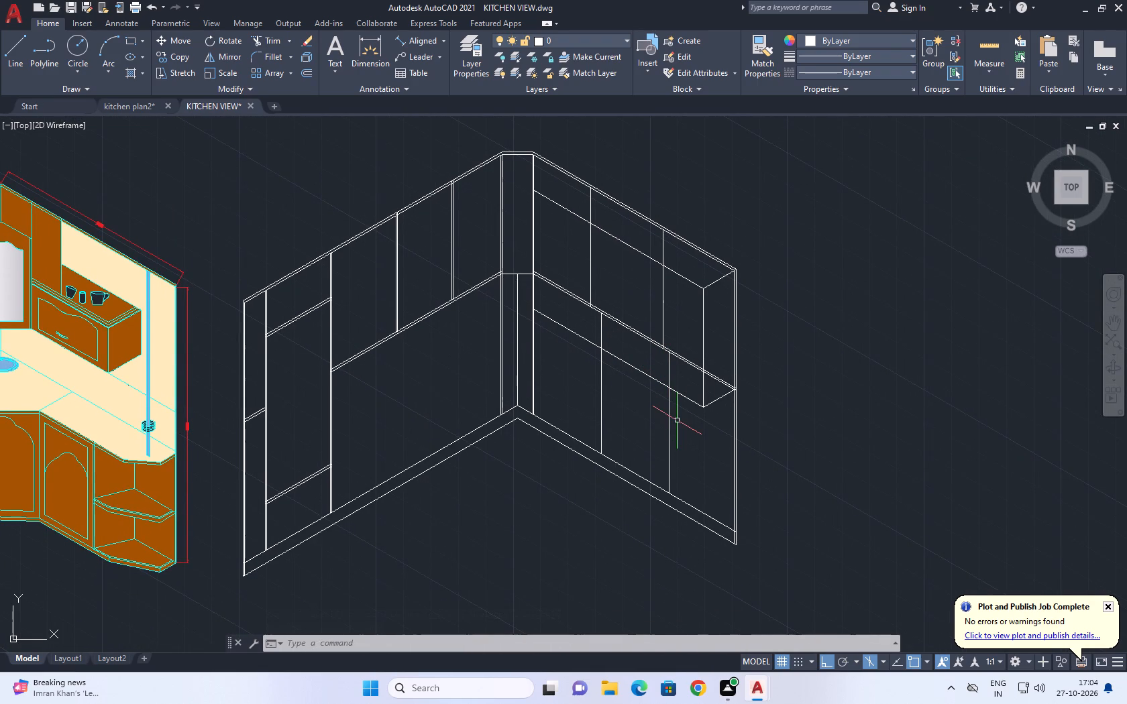
pyautogui.moveTo(835, 465); pyautogui.dragTo(701, 448, button='middle')
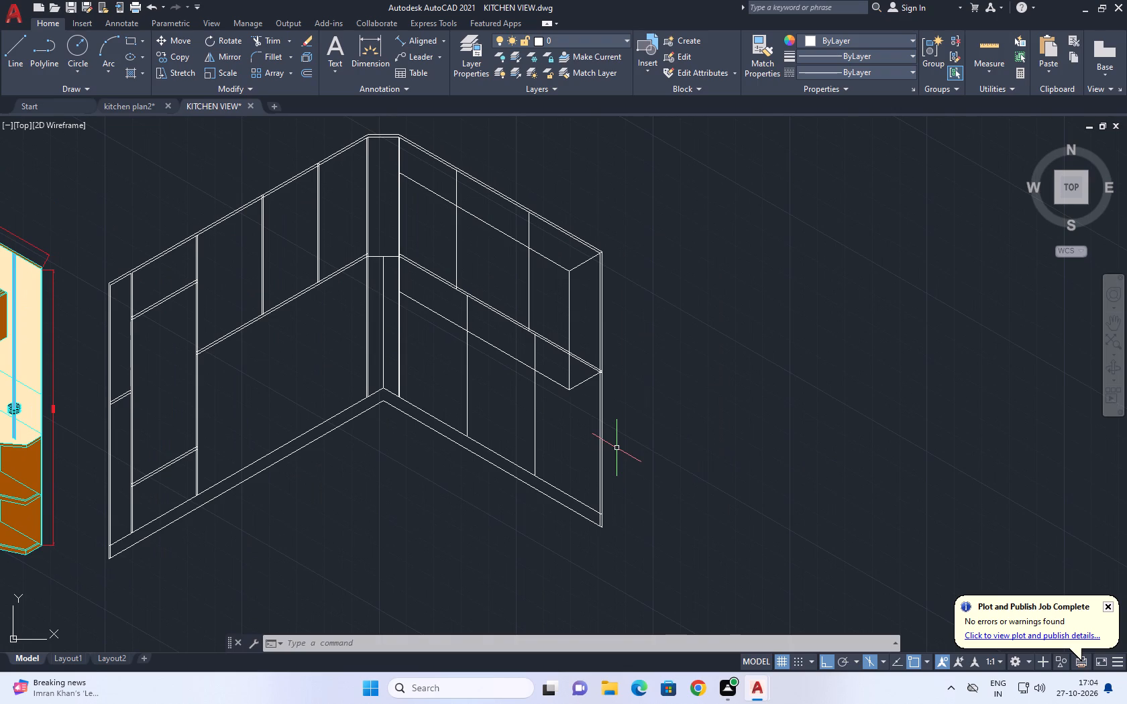
pyautogui.moveTo(487, 382); pyautogui.dragTo(508, 395, button='middle')
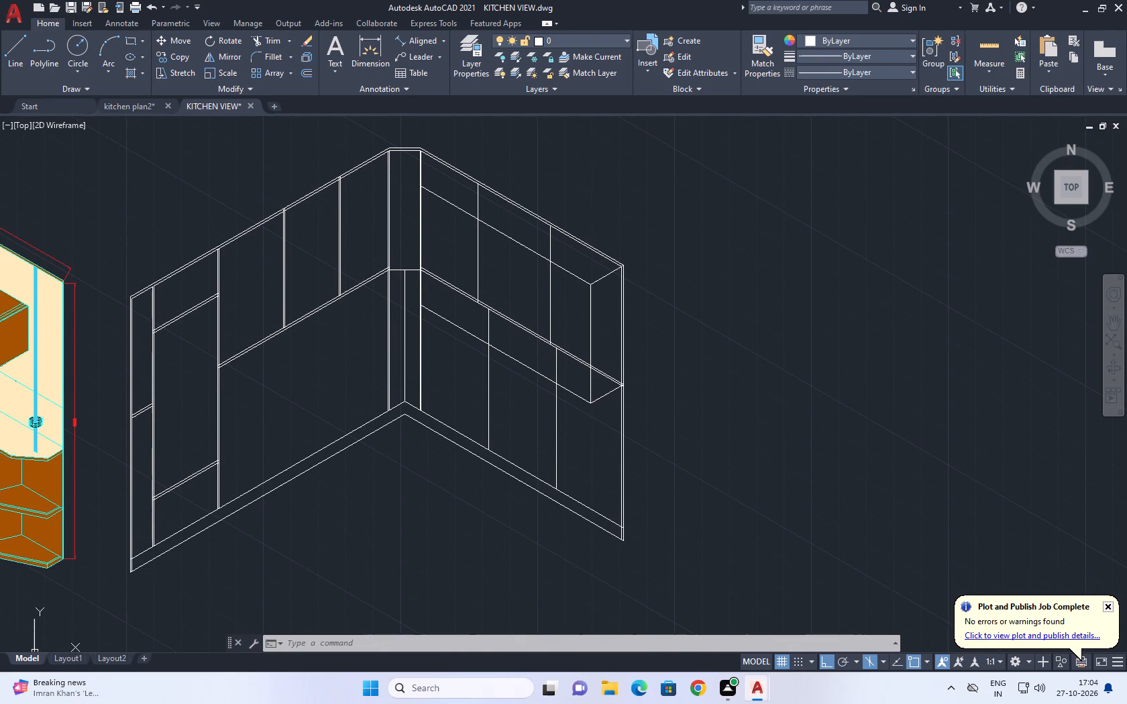
pyautogui.moveTo(406, 356); pyautogui.dragTo(441, 373, button='middle')
pyautogui.scroll(-1, 406, 356)
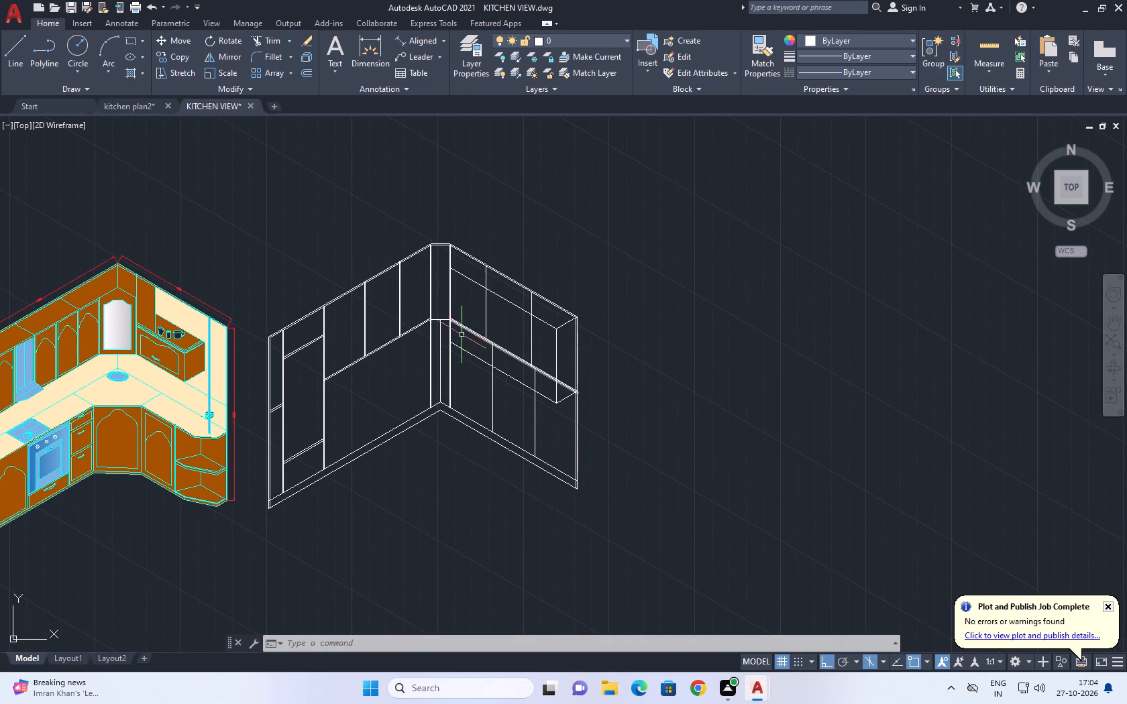
pyautogui.moveTo(531, 343); pyautogui.dragTo(563, 300, button='middle')
# Erase the right-hand wall cabinet's lower front edge and its bottom depth line.
pyautogui.scroll(3, 559, 361)
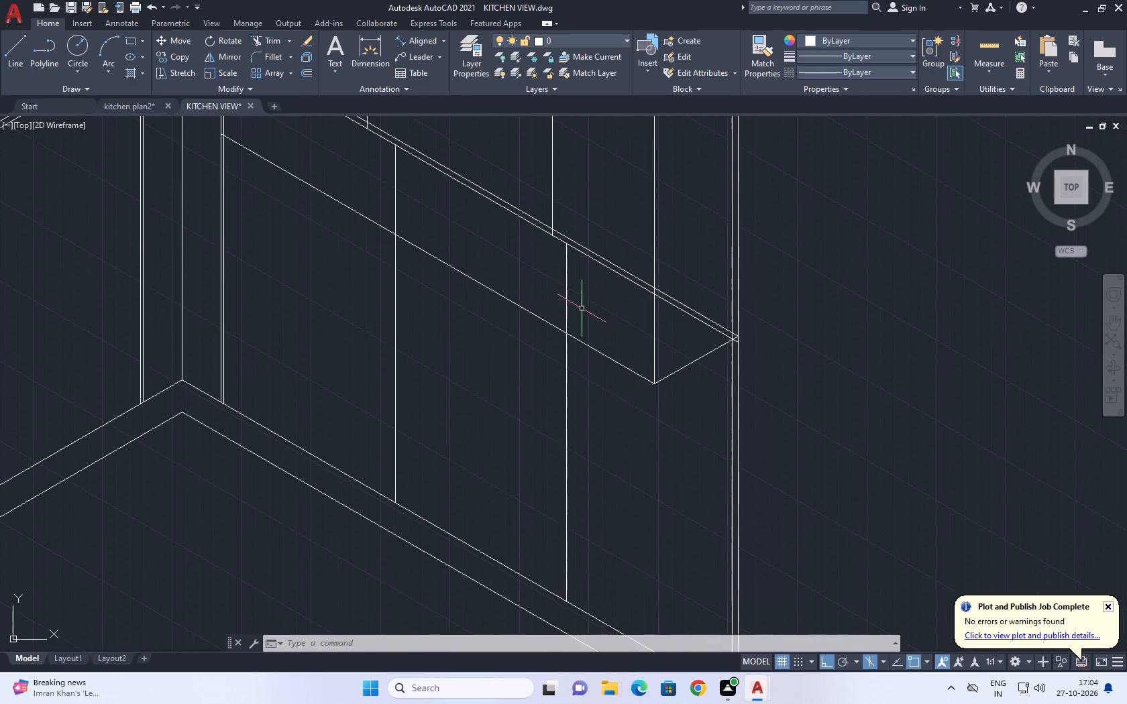
pyautogui.moveTo(612, 306); pyautogui.dragTo(572, 322, button='middle')
pyautogui.click(626, 394)
pyautogui.click(607, 378)
pyautogui.click(591, 392)
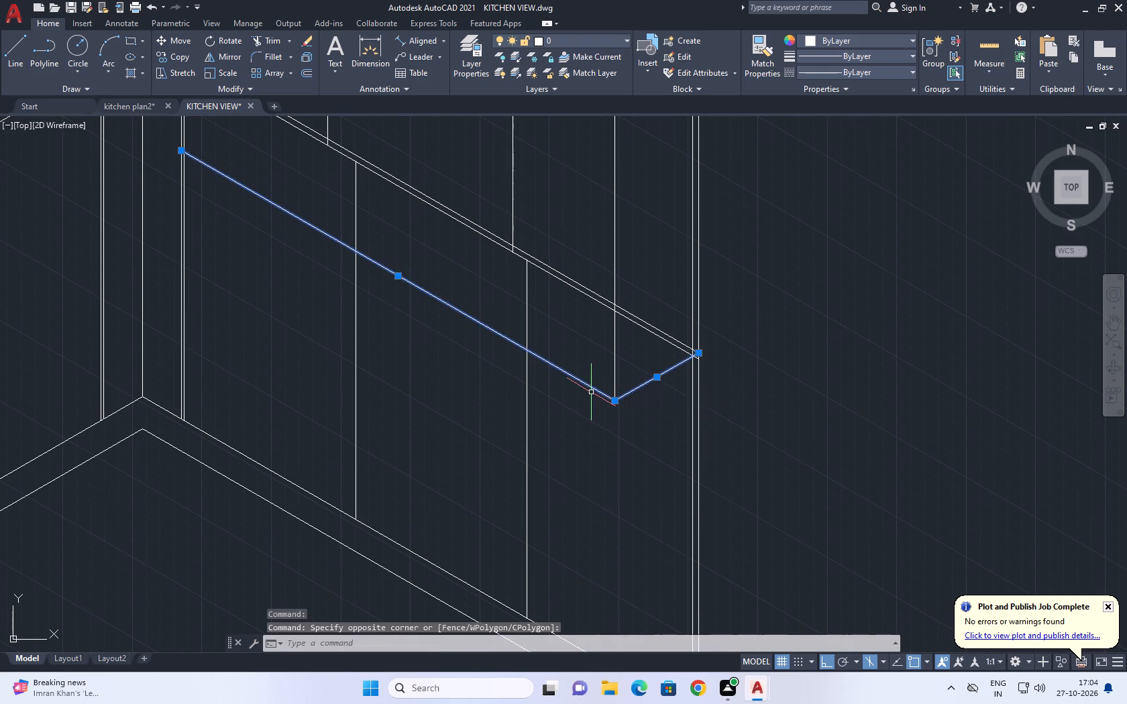
pyautogui.rightClick(580, 358)
pyautogui.click(632, 443)
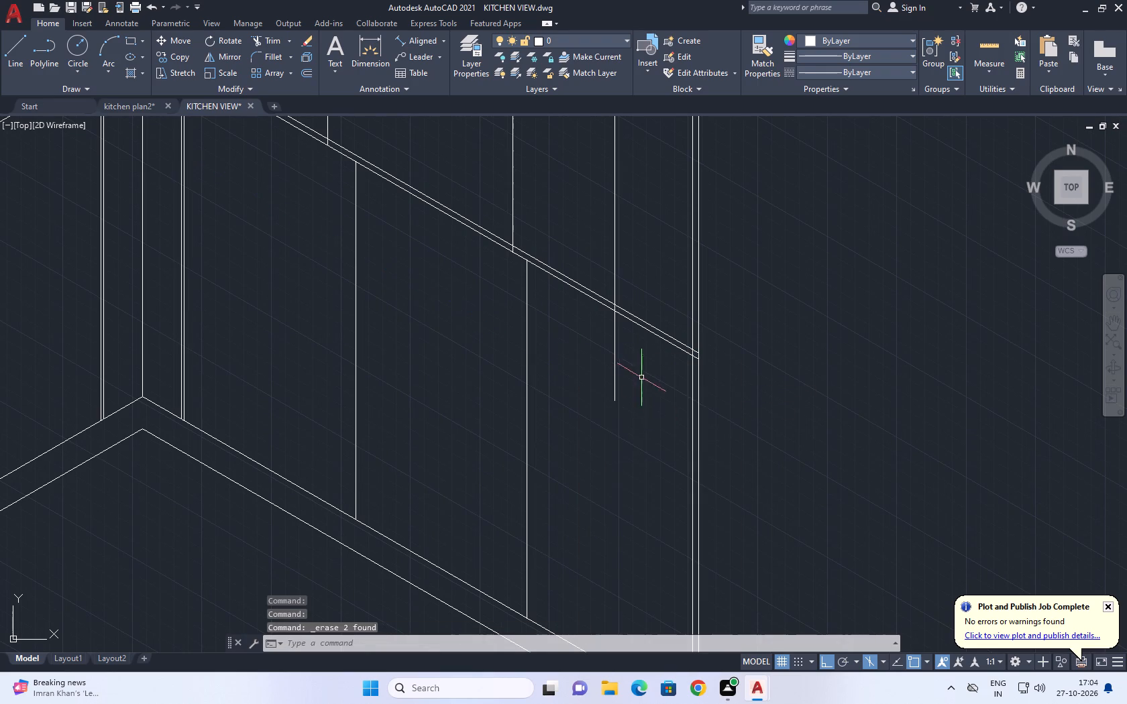
# Draw a 300-long bottom depth line at 210° on the top isoplane from the shelf line's outer end to the front vertical's lower end.
pyautogui.moveTo(639, 374); pyautogui.dragTo(606, 449, button='middle')
pyautogui.click(9, 54)
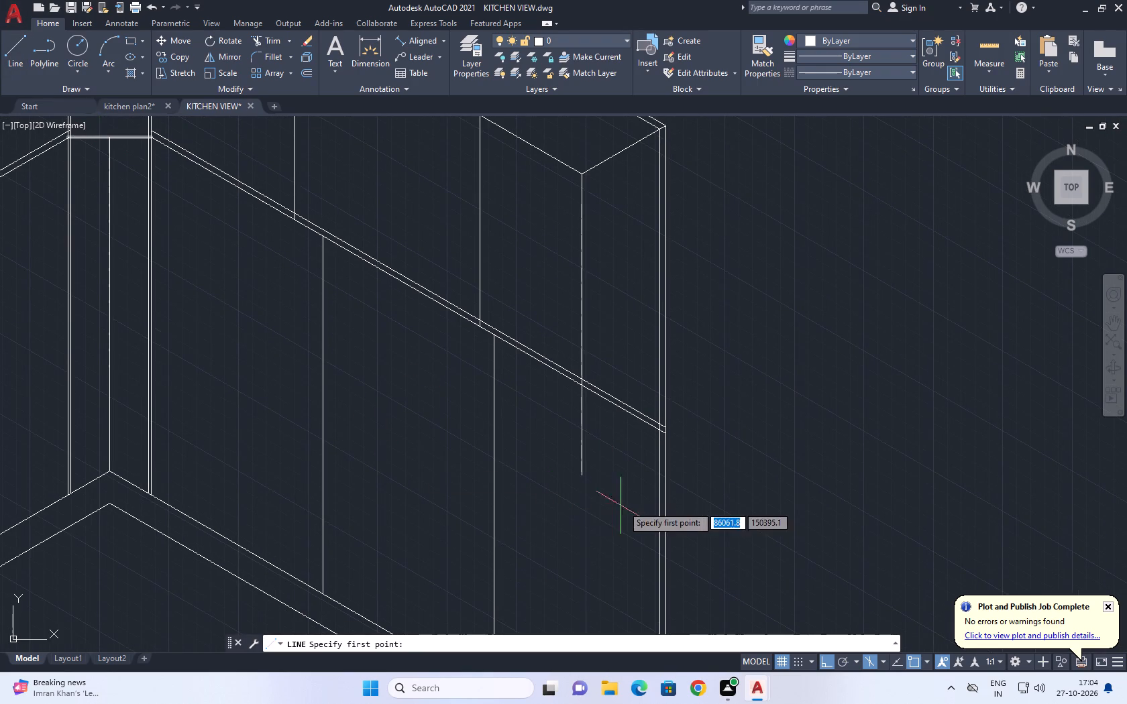
pyautogui.scroll(2, 663, 432)
pyautogui.click(665, 422)
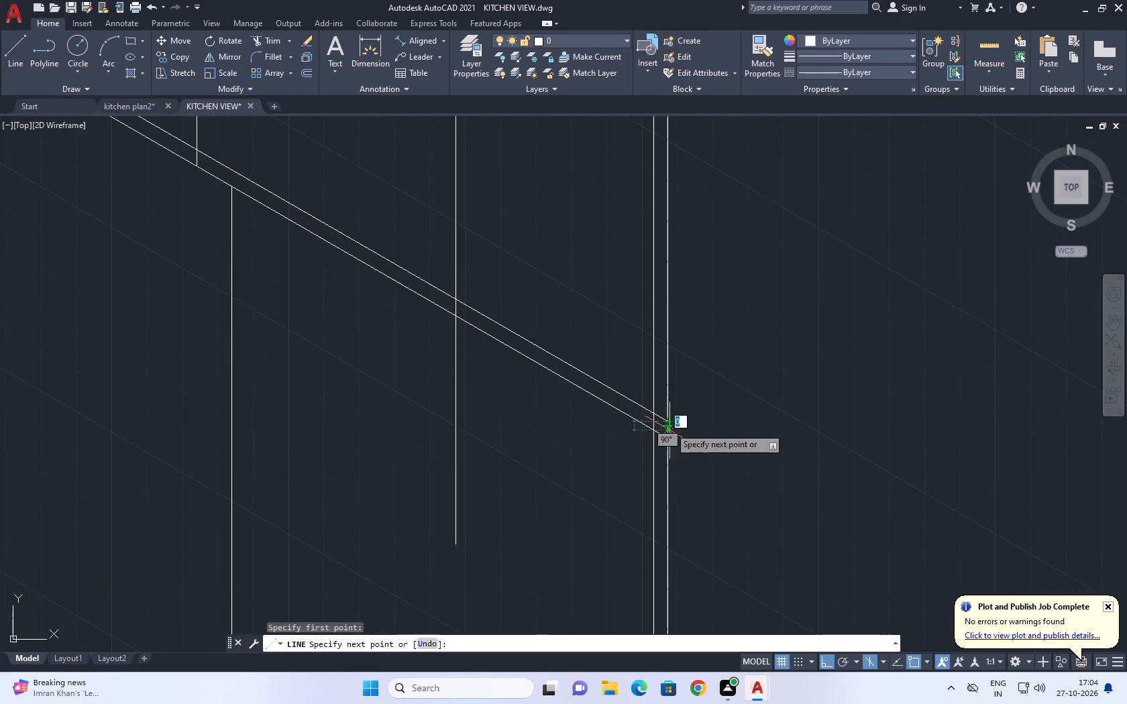
pyautogui.moveTo(449, 473); pyautogui.dragTo(494, 328, button='middle')
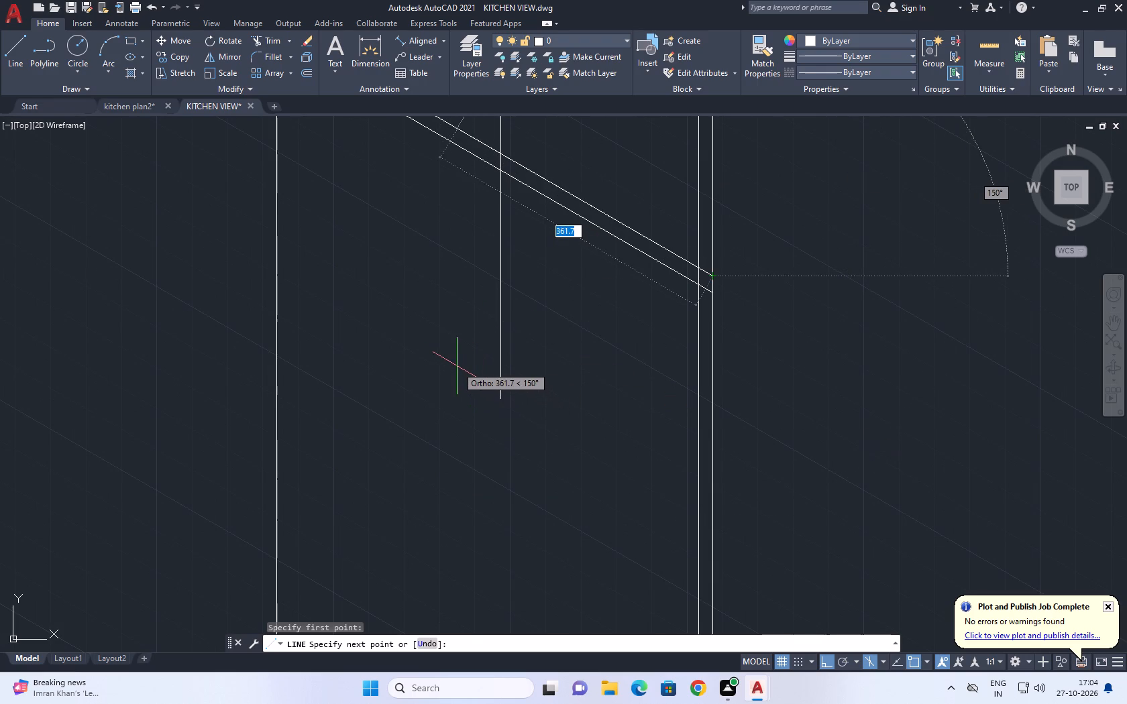
pyautogui.moveTo(586, 341); pyautogui.dragTo(549, 330, button='middle')
pyautogui.scroll(-2, 541, 357)
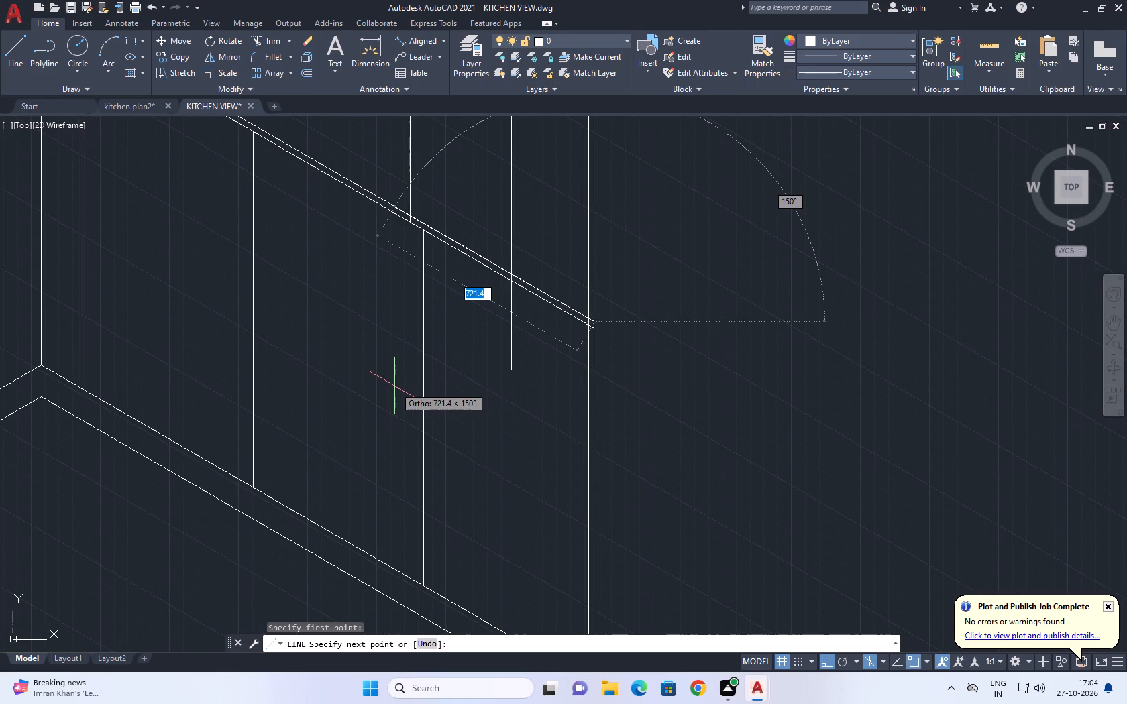
pyautogui.press('F5')
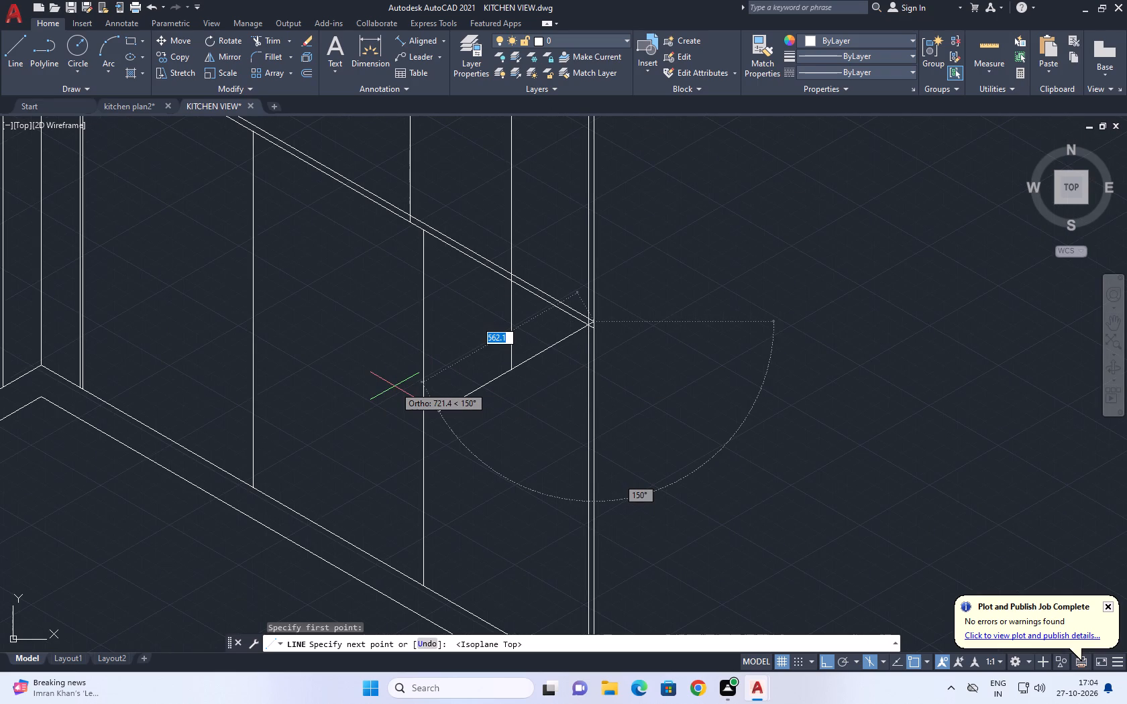
pyautogui.scroll(3, 510, 373)
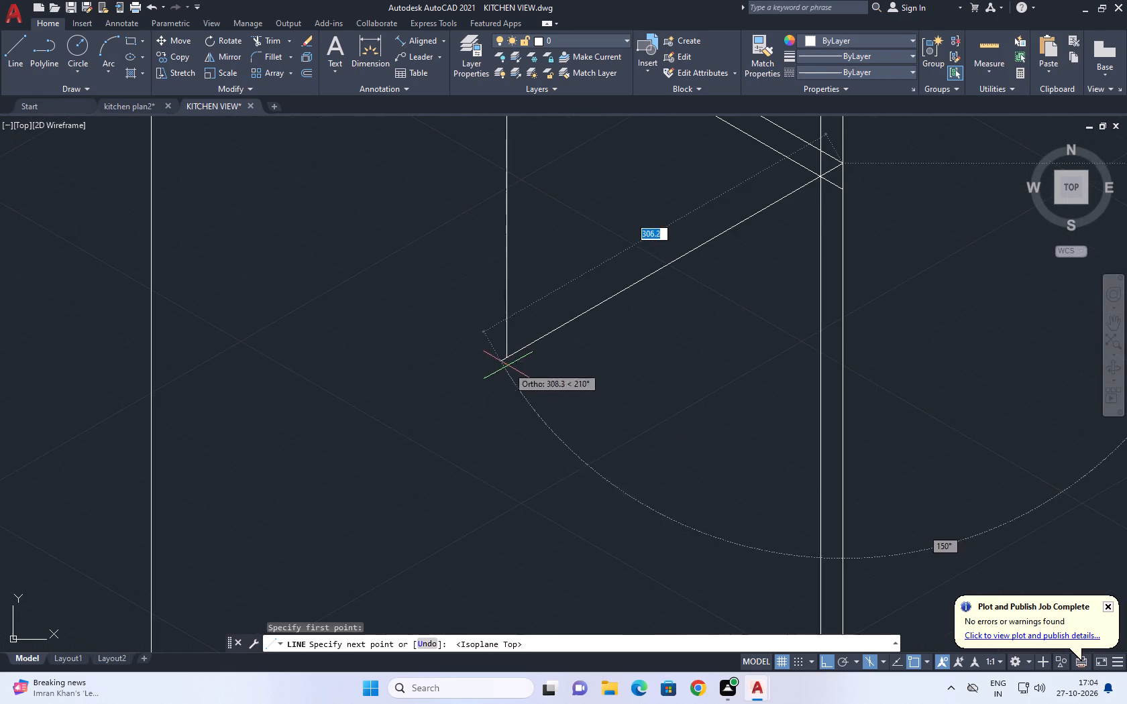
pyautogui.scroll(3, 509, 352)
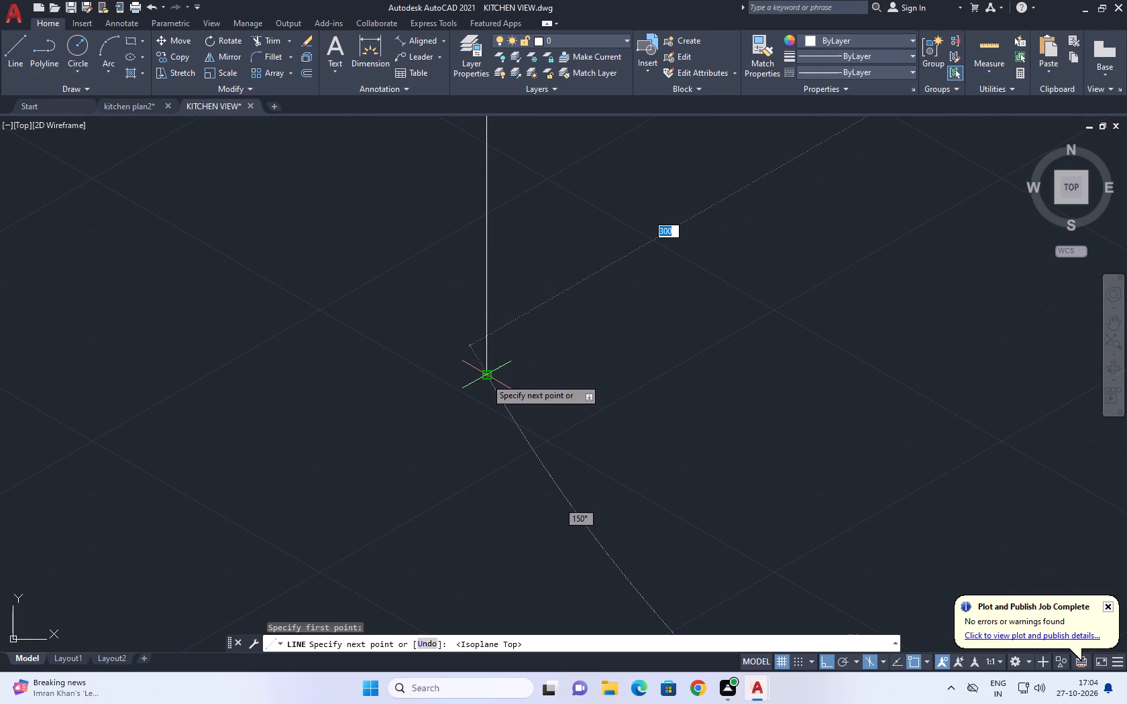
pyautogui.click(486, 378)
pyautogui.rightClick(498, 364)
pyautogui.click(549, 392)
pyautogui.scroll(-10, 548, 394)
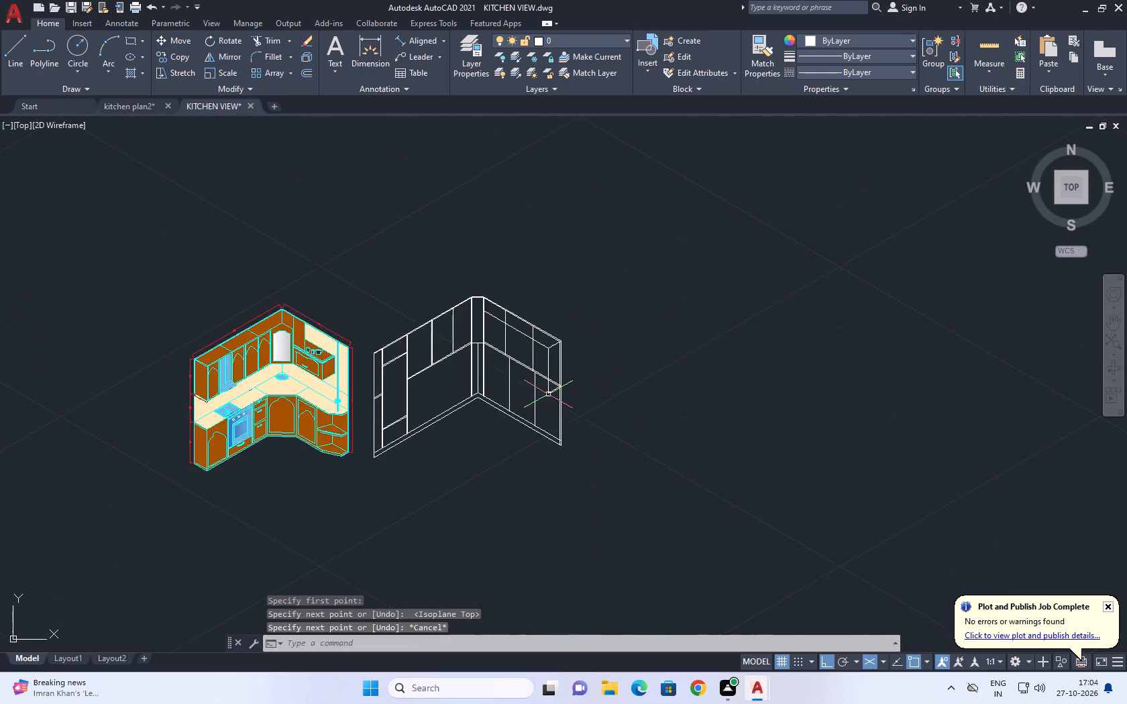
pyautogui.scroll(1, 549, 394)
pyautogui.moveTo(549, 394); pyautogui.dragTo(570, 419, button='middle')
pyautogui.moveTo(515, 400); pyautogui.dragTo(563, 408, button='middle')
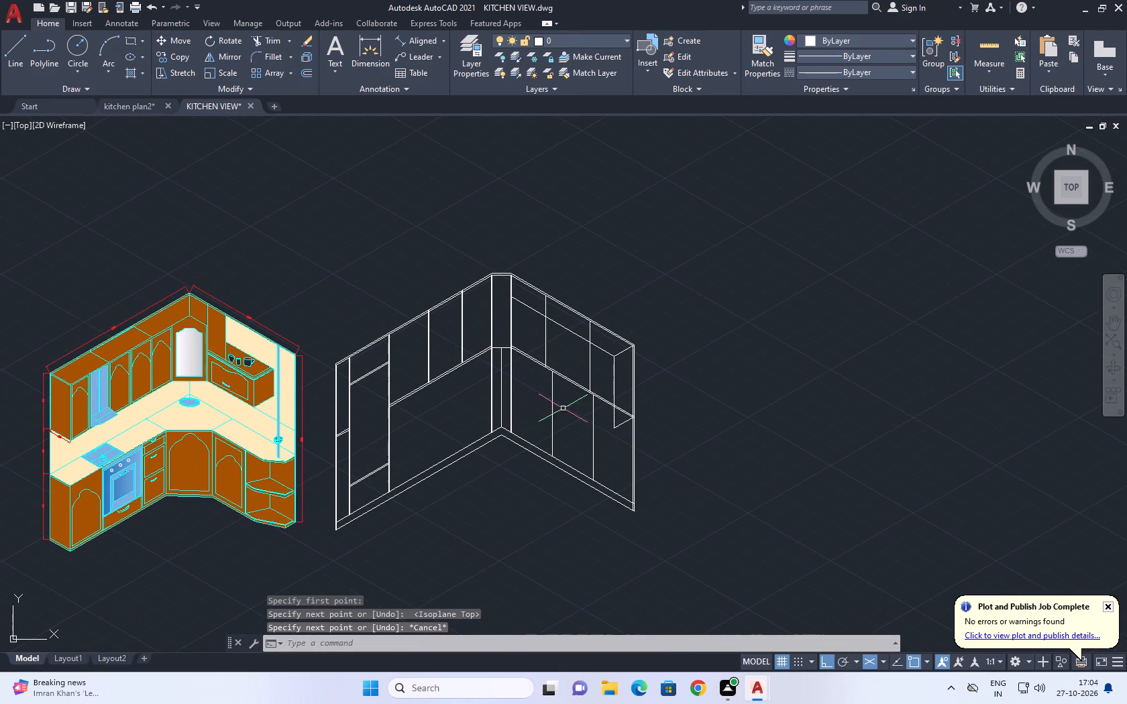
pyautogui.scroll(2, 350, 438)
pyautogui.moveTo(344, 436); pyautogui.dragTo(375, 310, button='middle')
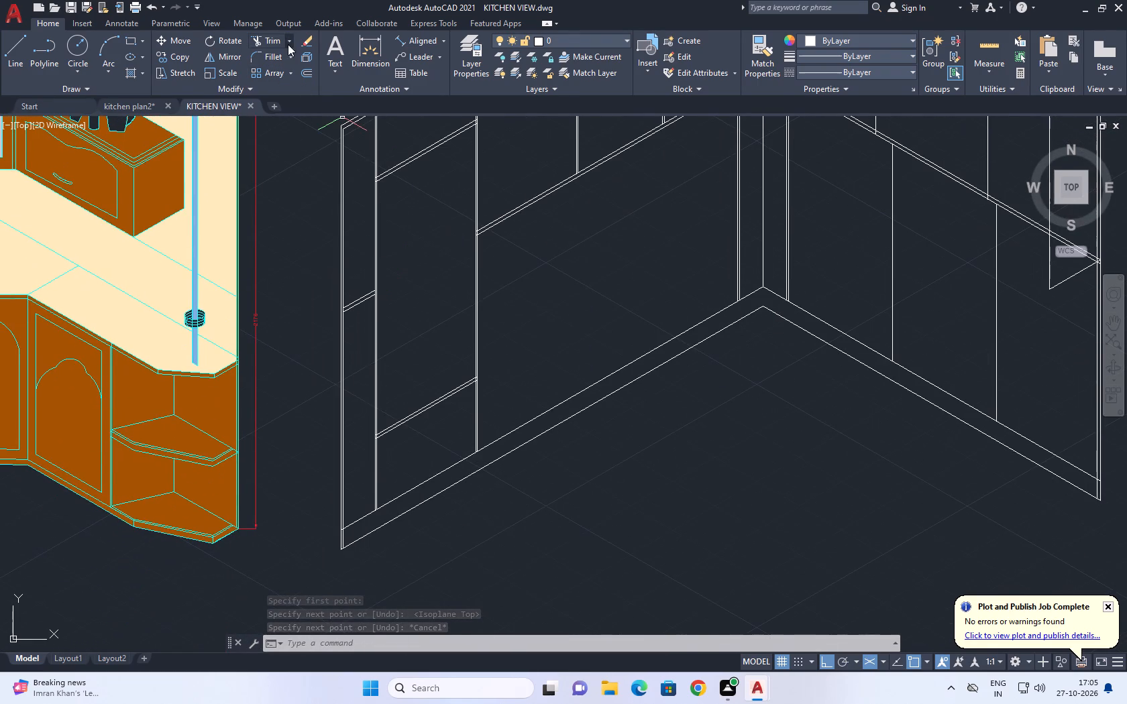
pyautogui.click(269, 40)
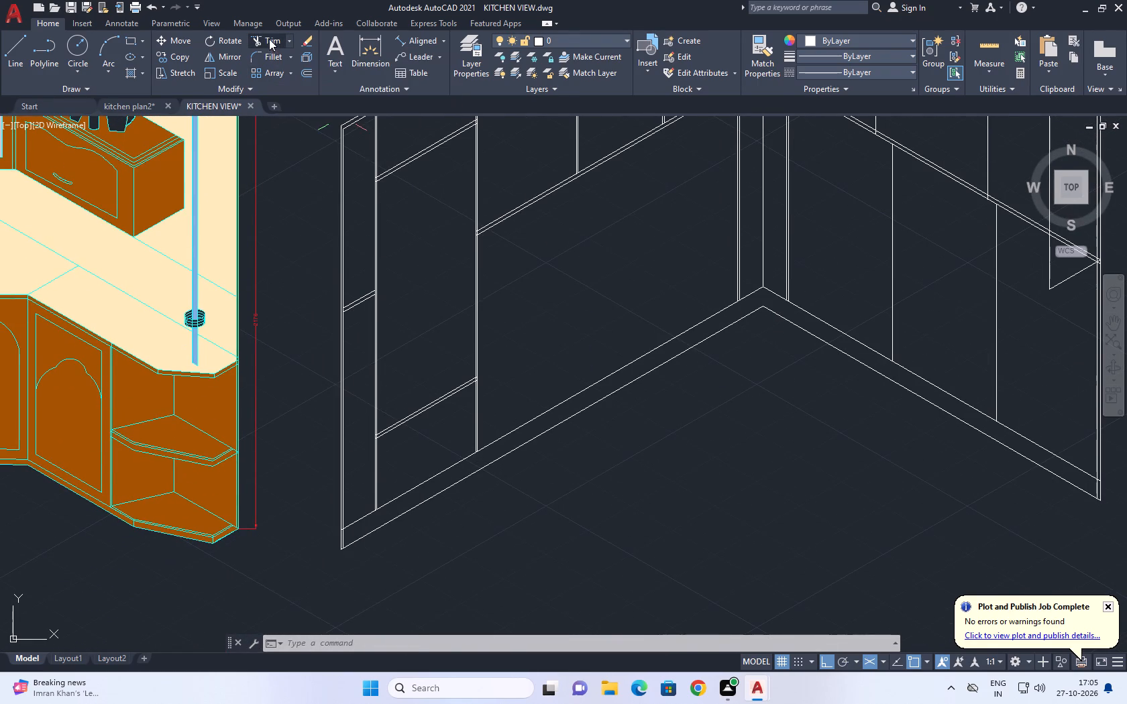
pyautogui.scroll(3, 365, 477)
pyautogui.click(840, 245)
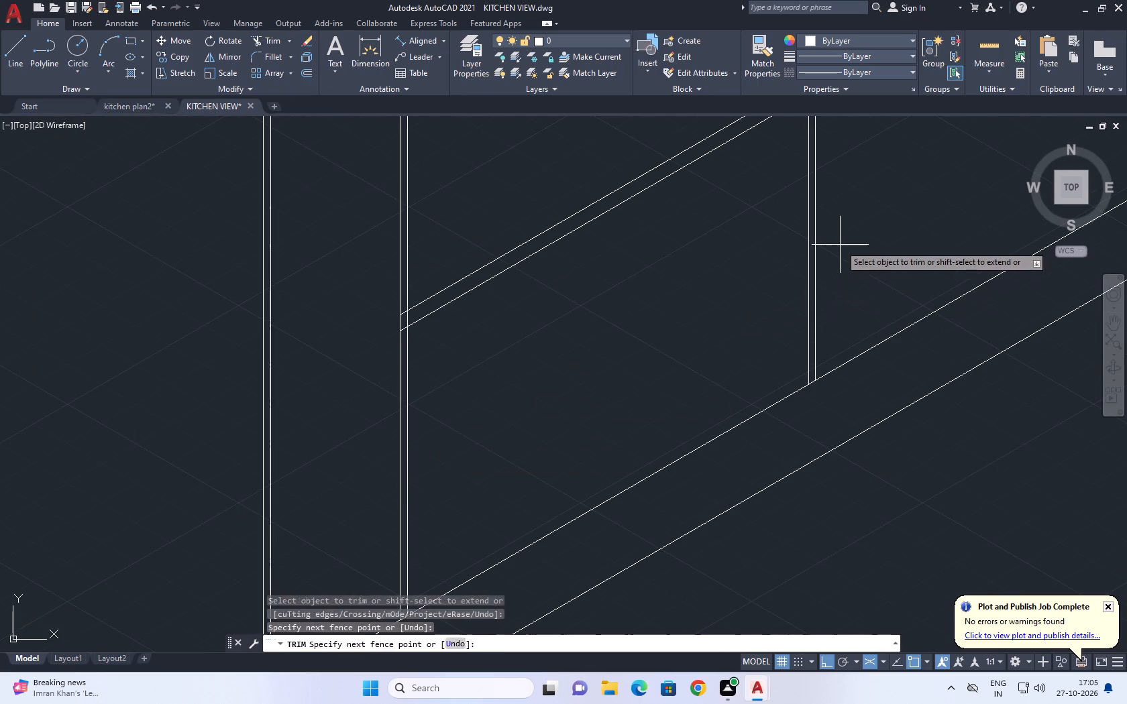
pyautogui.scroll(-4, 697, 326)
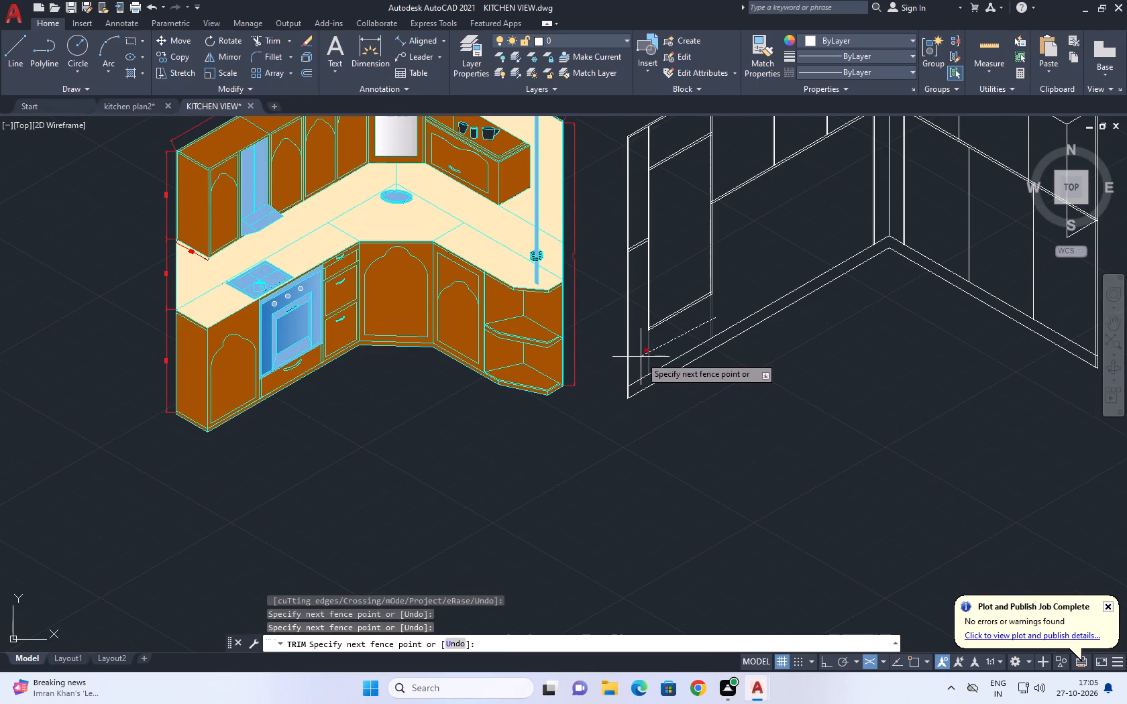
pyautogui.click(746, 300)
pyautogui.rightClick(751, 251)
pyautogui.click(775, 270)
# Move the corner unit's right-hand pair of vertical lines 100 at 330° along the right wall.
pyautogui.moveTo(745, 260); pyautogui.dragTo(494, 396, button='middle')
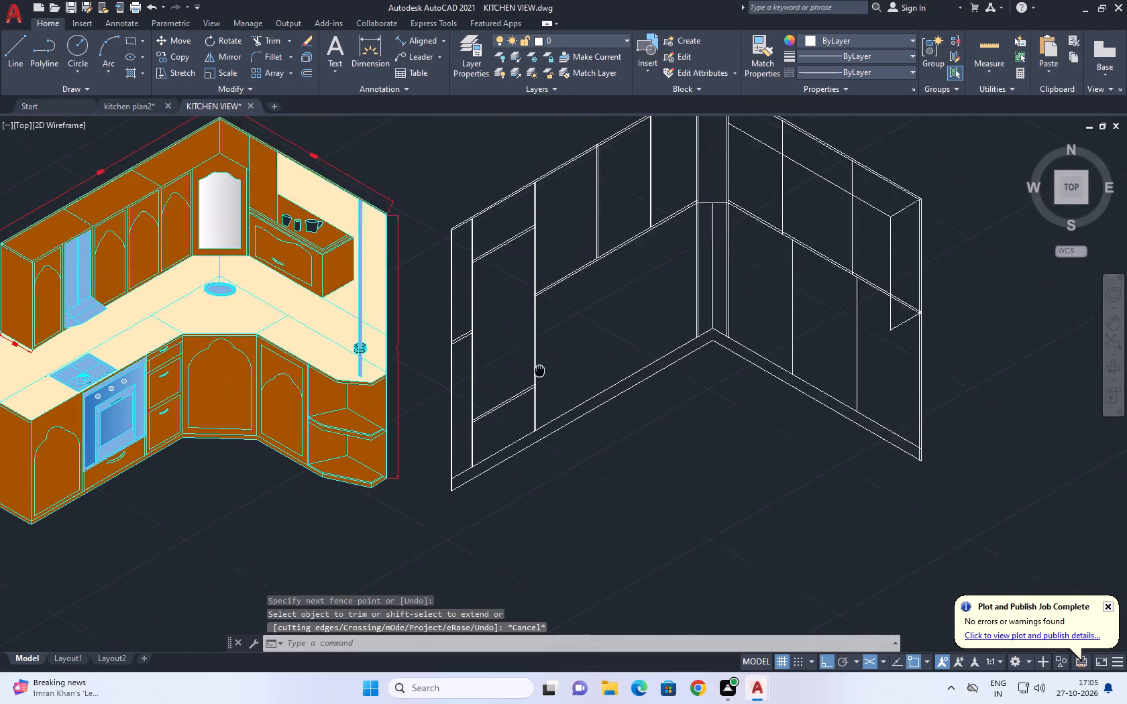
pyautogui.moveTo(494, 396); pyautogui.dragTo(444, 416, button='middle')
pyautogui.scroll(1, 574, 367)
pyautogui.scroll(1, 591, 298)
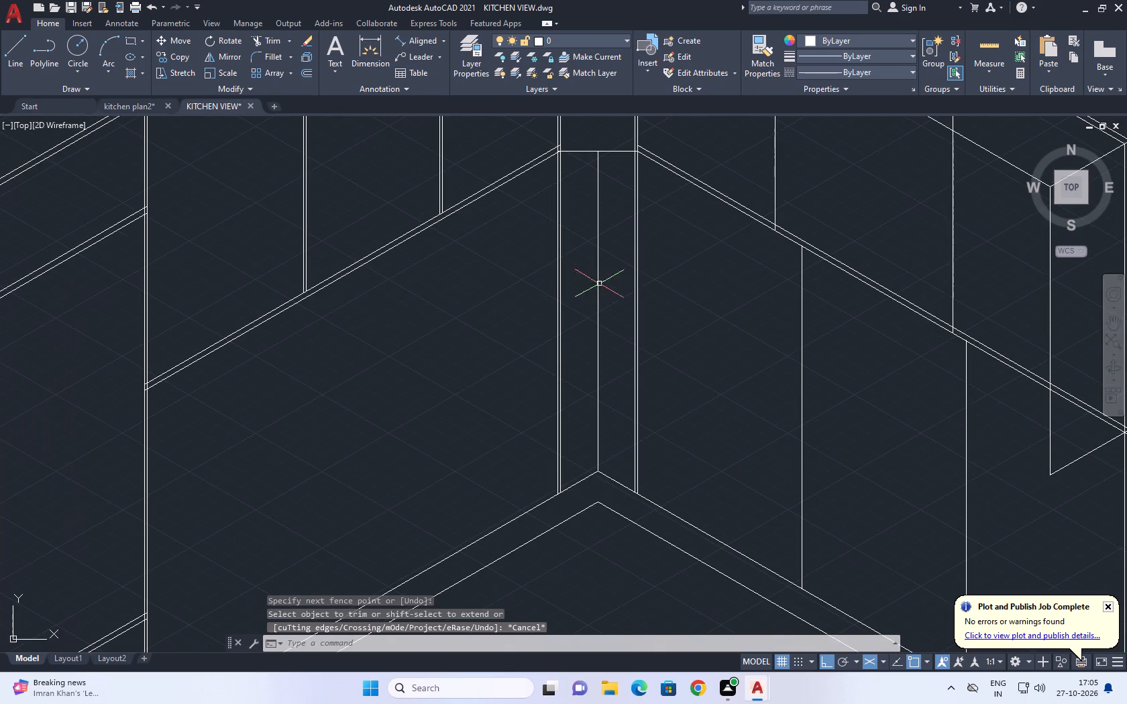
pyautogui.moveTo(599, 282); pyautogui.dragTo(606, 418, button='middle')
pyautogui.click(665, 392)
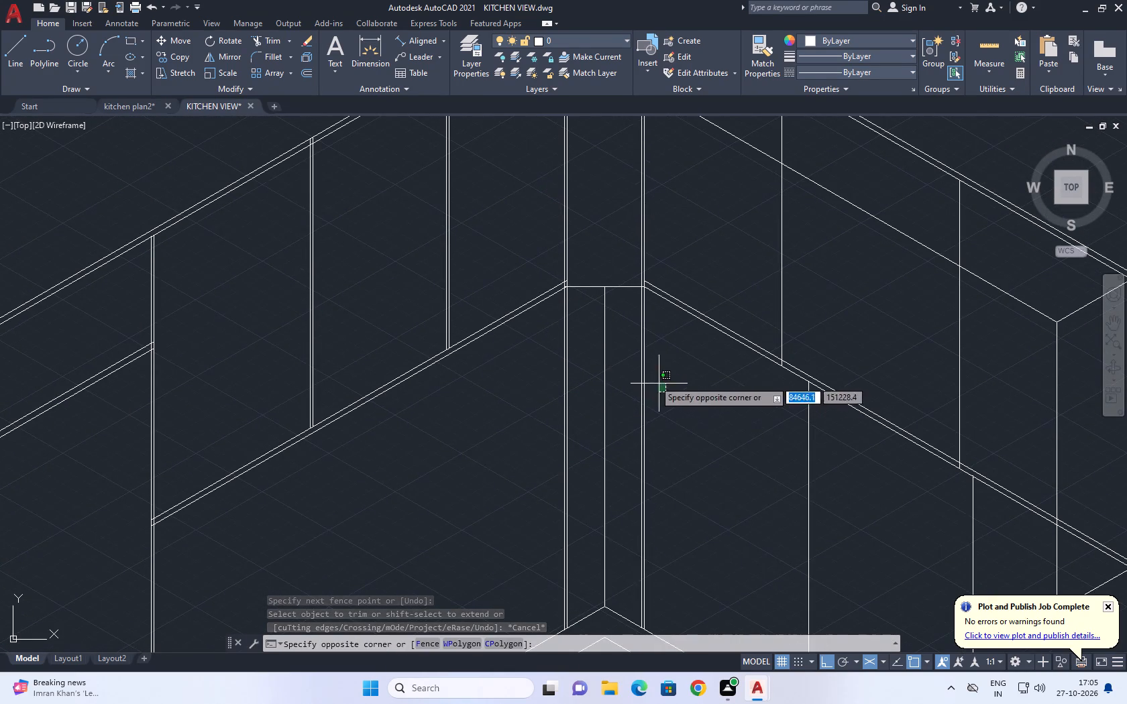
pyautogui.click(629, 355)
pyautogui.moveTo(690, 380); pyautogui.dragTo(547, 500, button='middle')
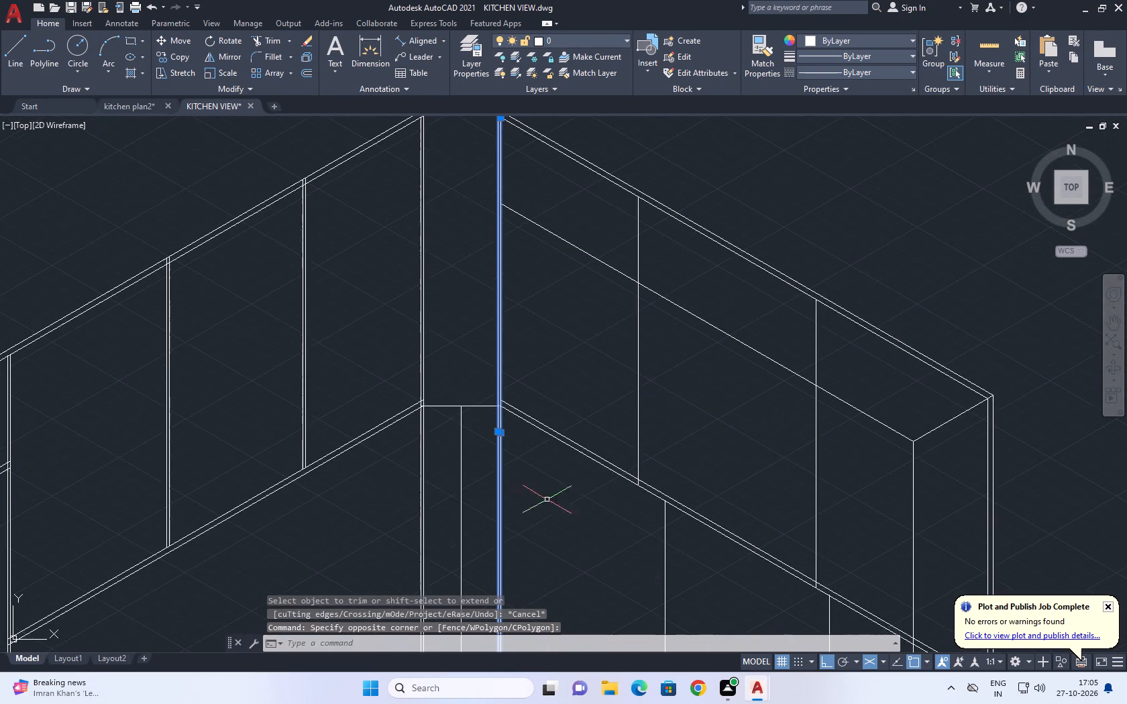
pyautogui.moveTo(511, 145); pyautogui.dragTo(509, 247, button='middle')
pyautogui.click(183, 28)
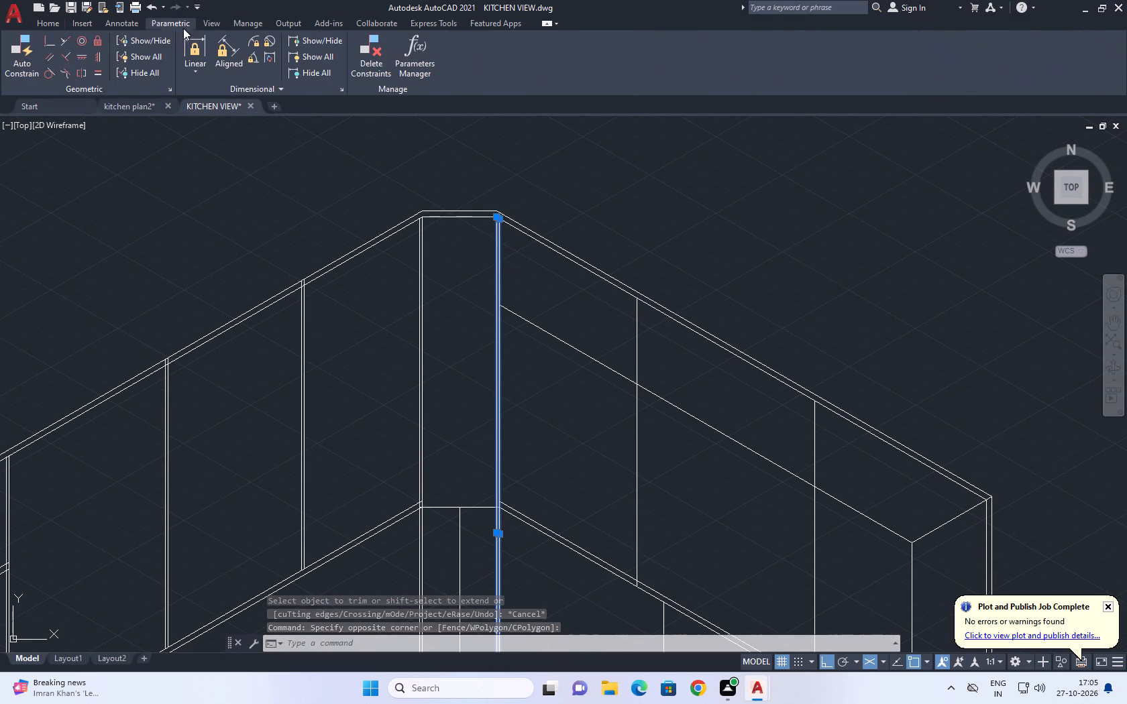
pyautogui.click(50, 23)
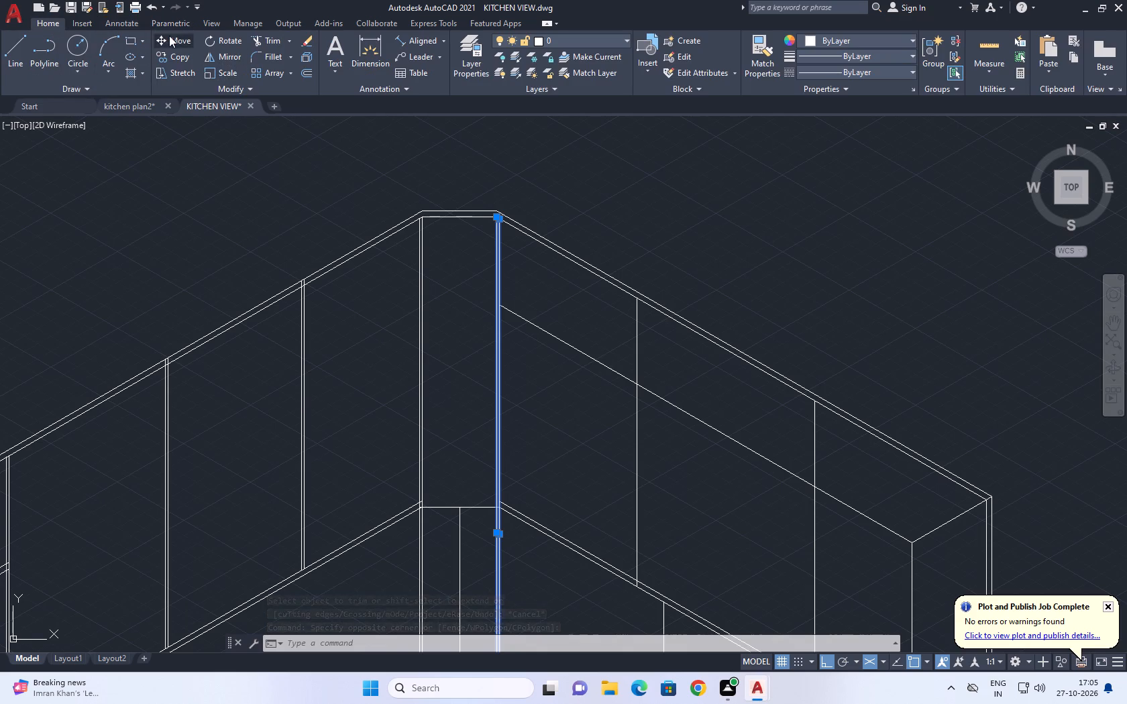
pyautogui.click(174, 36)
pyautogui.scroll(2, 531, 276)
pyautogui.scroll(-1, 519, 251)
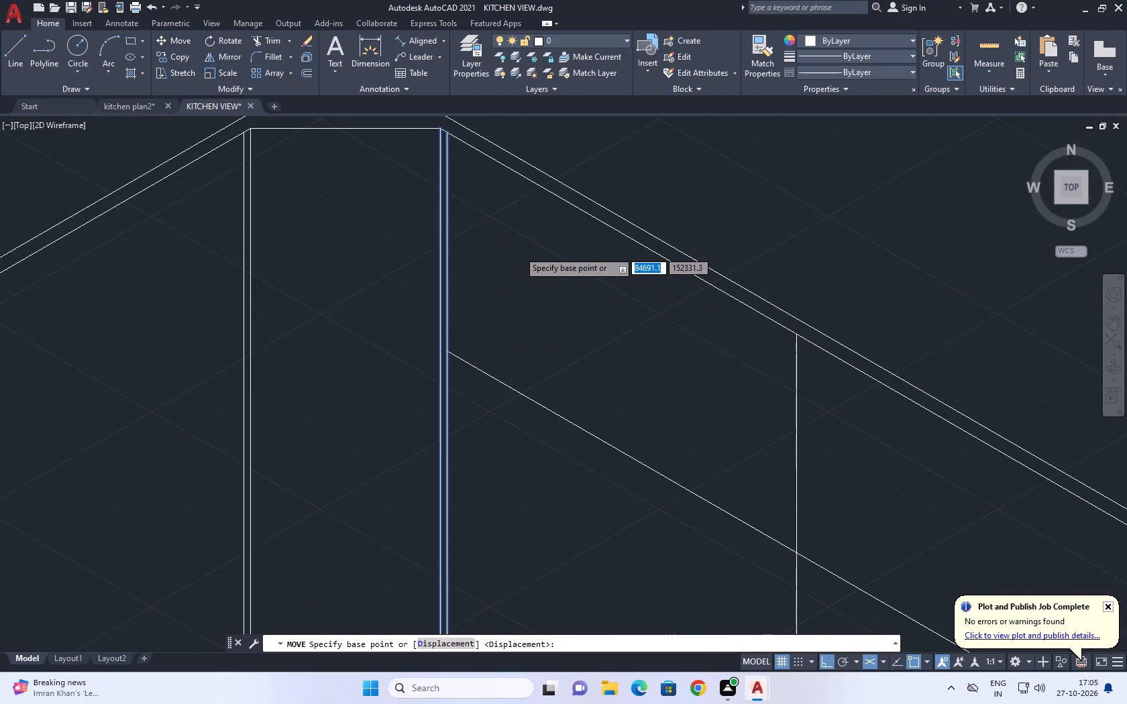
pyautogui.scroll(-1, 519, 251)
pyautogui.click(515, 249)
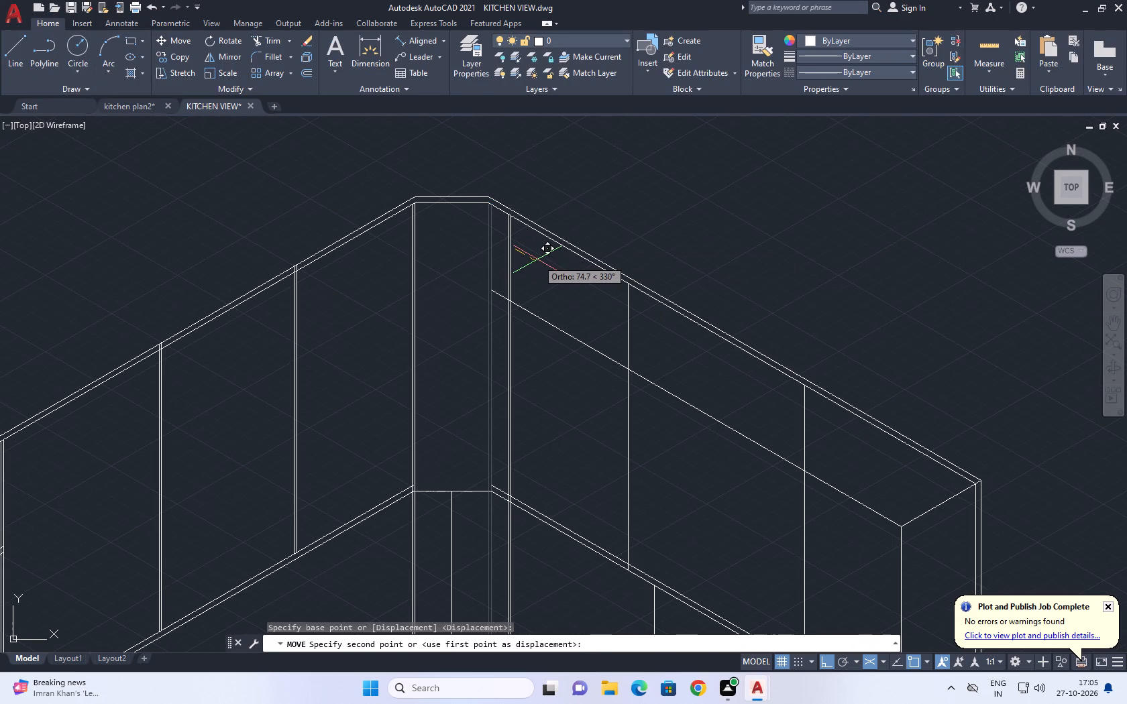
pyautogui.write('100')
pyautogui.press('Return')
# Trim the right wall cabinet's upper front edge and the wall cabinets' double bottom line back to the corner unit's right-hand vertical pair.
pyautogui.moveTo(533, 333); pyautogui.dragTo(528, 331, button='middle')
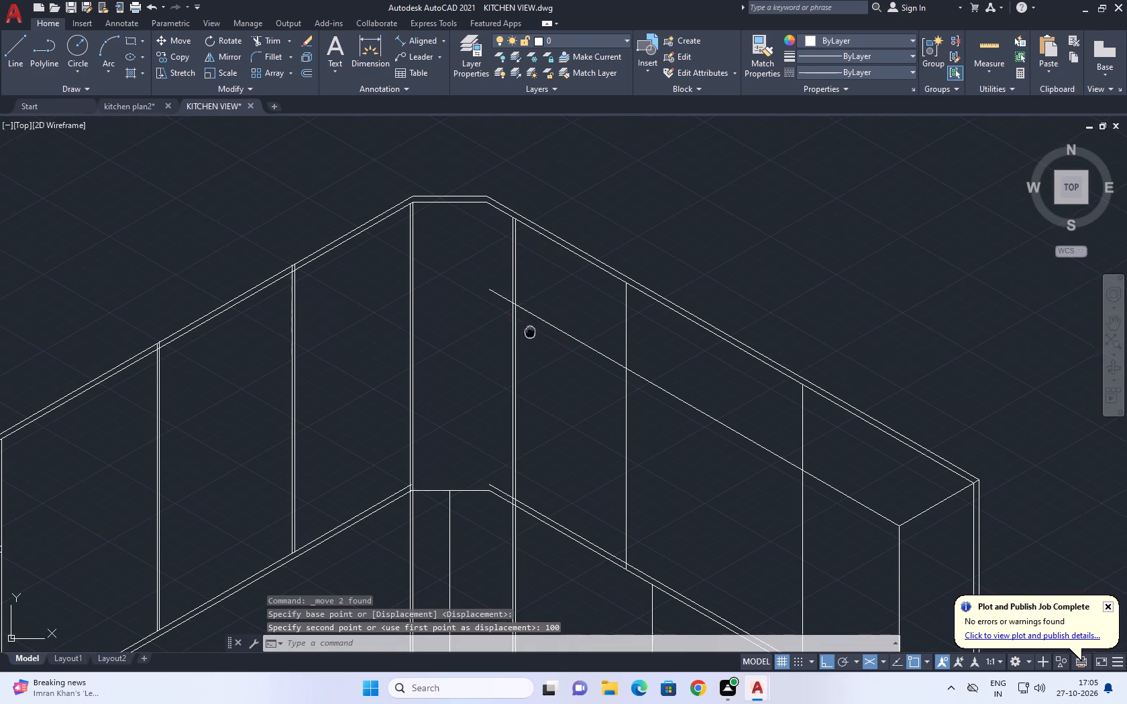
pyautogui.moveTo(528, 331); pyautogui.dragTo(528, 287, button='middle')
pyautogui.scroll(-1, 519, 288)
pyautogui.click(266, 42)
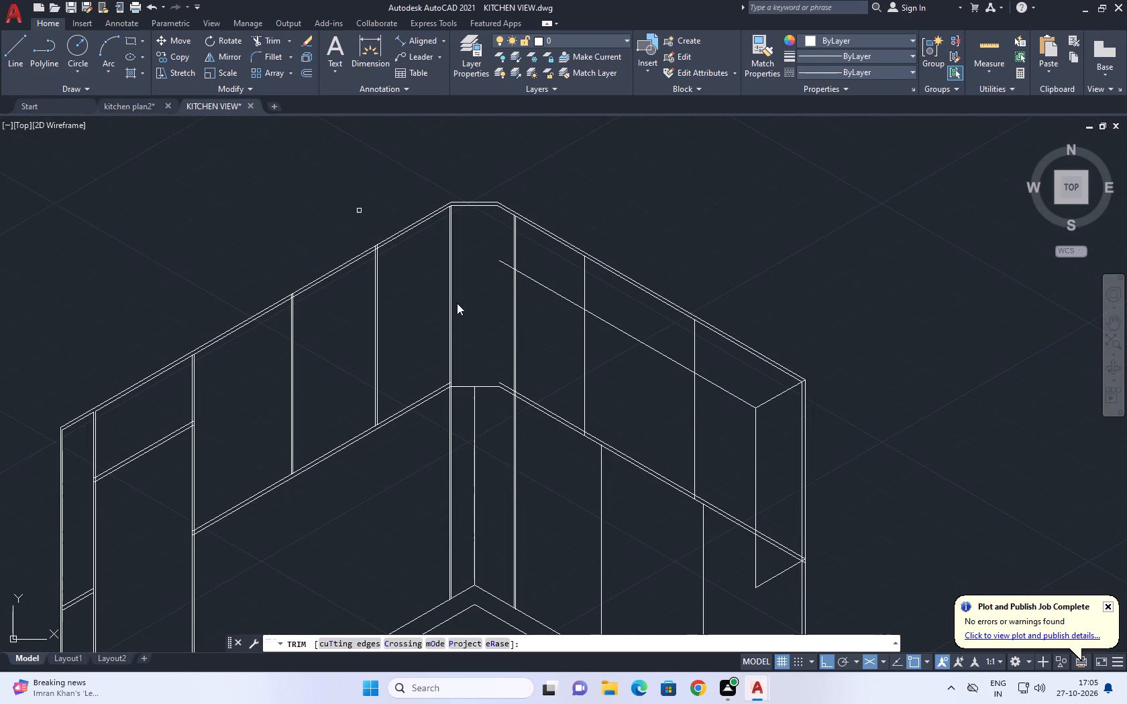
pyautogui.scroll(3, 502, 275)
pyautogui.click(525, 204)
pyautogui.click(498, 281)
pyautogui.scroll(-4, 551, 251)
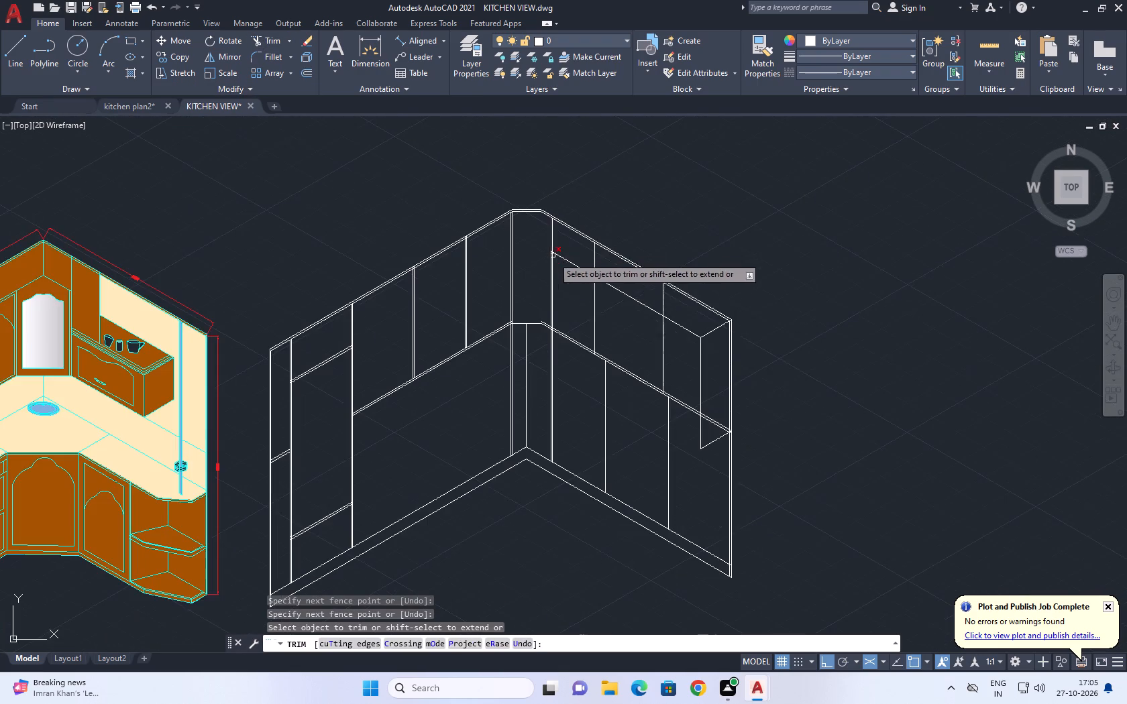
pyautogui.scroll(3, 543, 328)
pyautogui.click(545, 302)
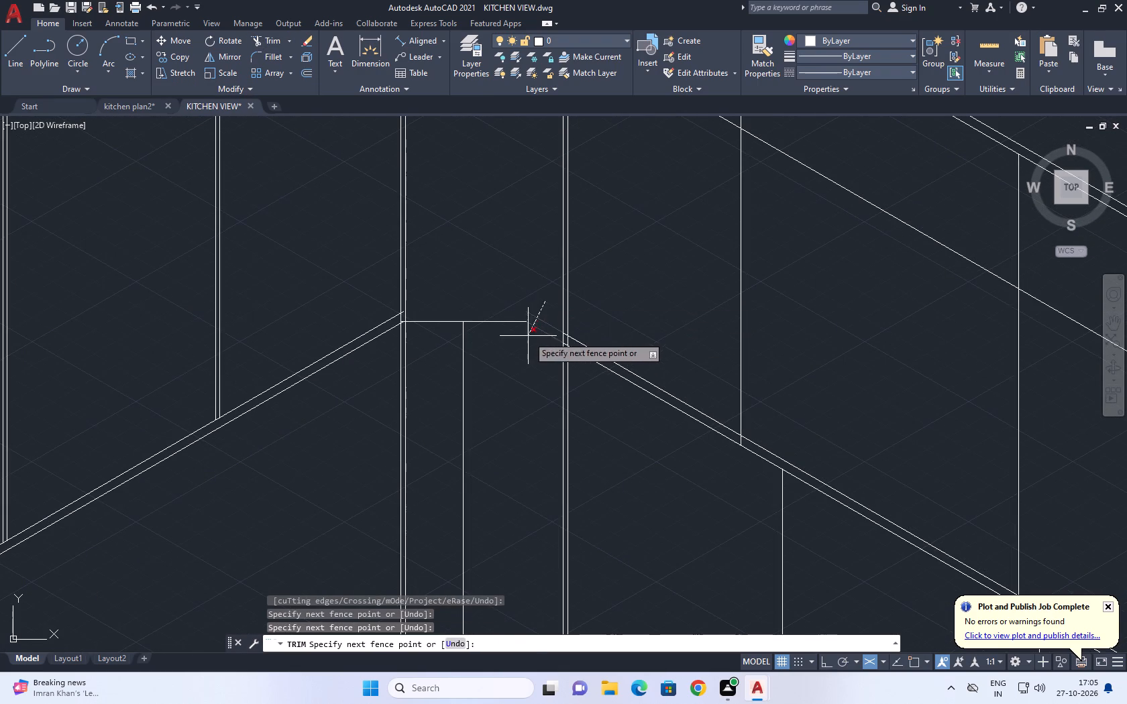
pyautogui.click(529, 343)
# Trim away the horizontal bottom line across the corner unit, on both sides of the centre vertical.
pyautogui.moveTo(523, 298); pyautogui.dragTo(523, 306)
pyautogui.click(509, 335)
pyautogui.click(470, 300)
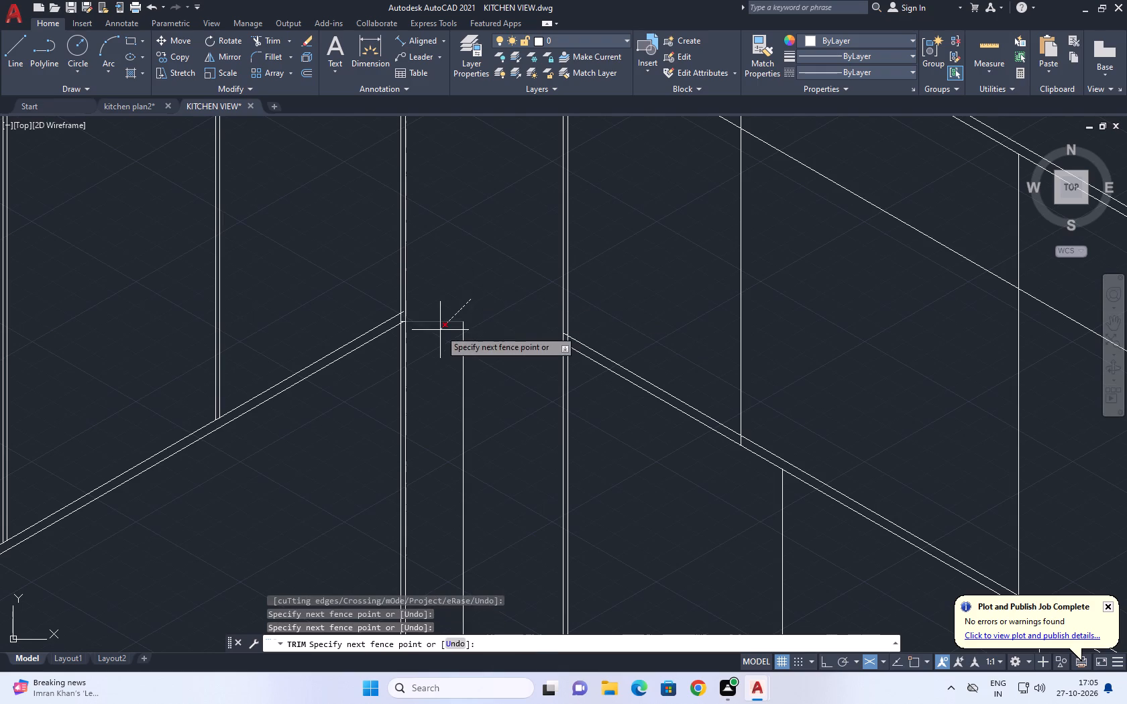
pyautogui.click(439, 333)
pyautogui.rightClick(469, 292)
pyautogui.click(504, 318)
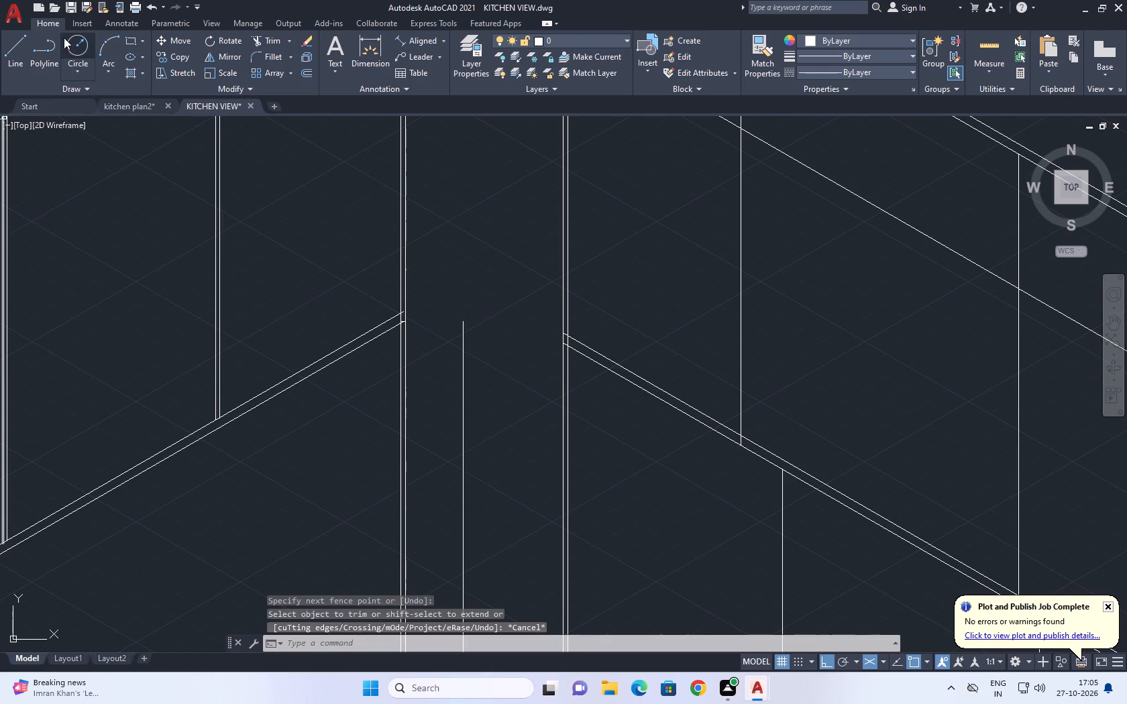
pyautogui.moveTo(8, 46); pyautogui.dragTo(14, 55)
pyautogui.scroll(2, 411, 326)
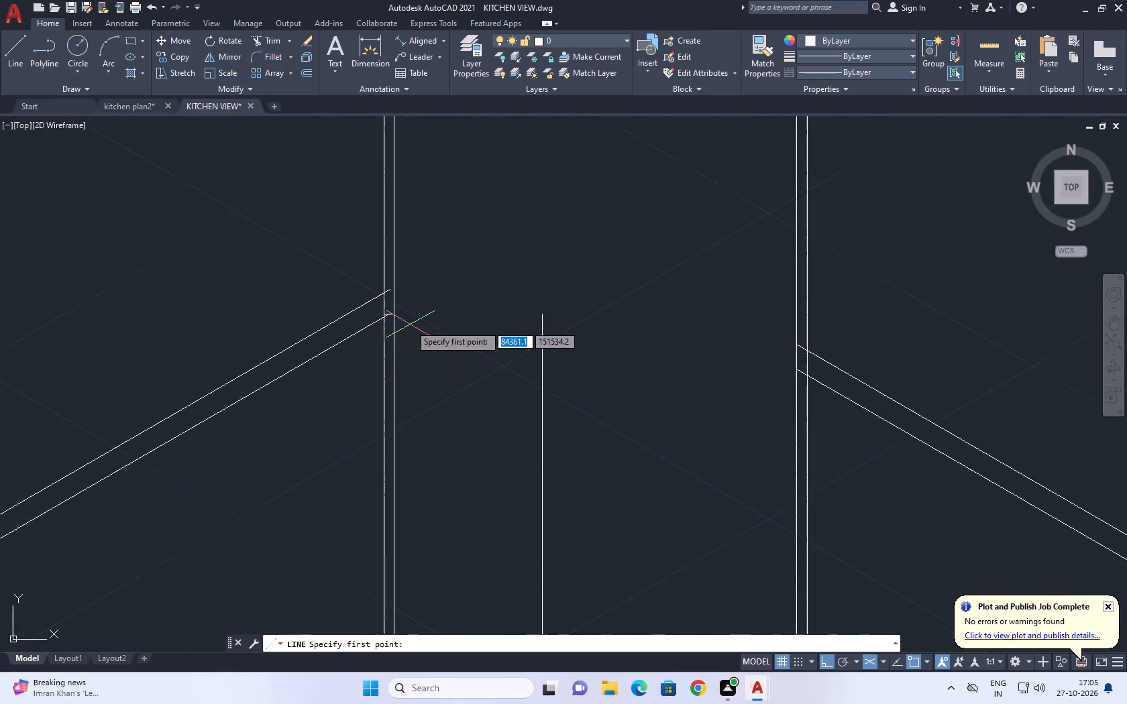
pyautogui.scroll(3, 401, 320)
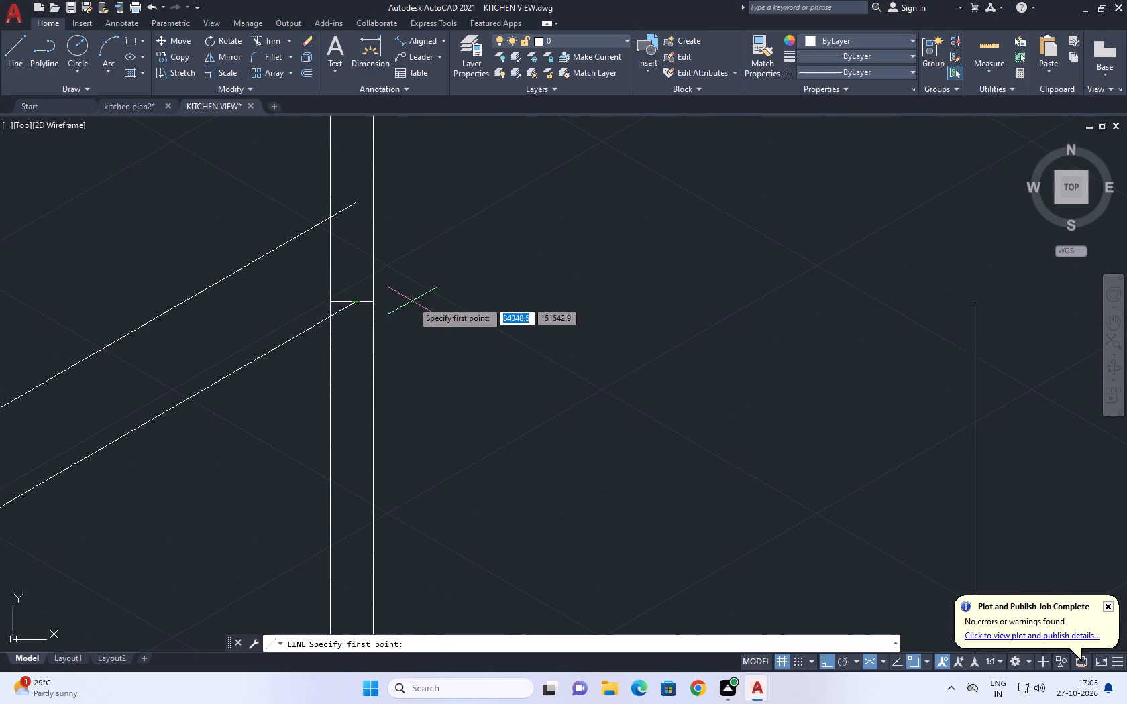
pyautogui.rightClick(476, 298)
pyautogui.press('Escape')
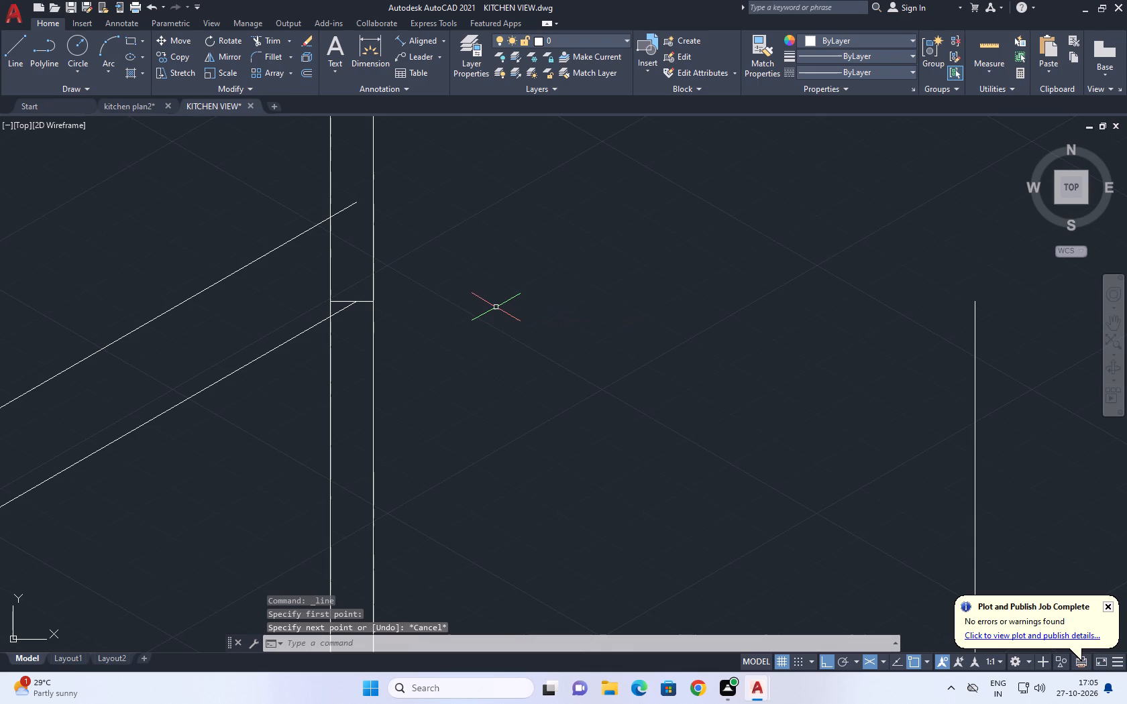
# Erase the short horizontal remnant between the corner unit's left-hand pair of verticals.
pyautogui.scroll(2, 297, 309)
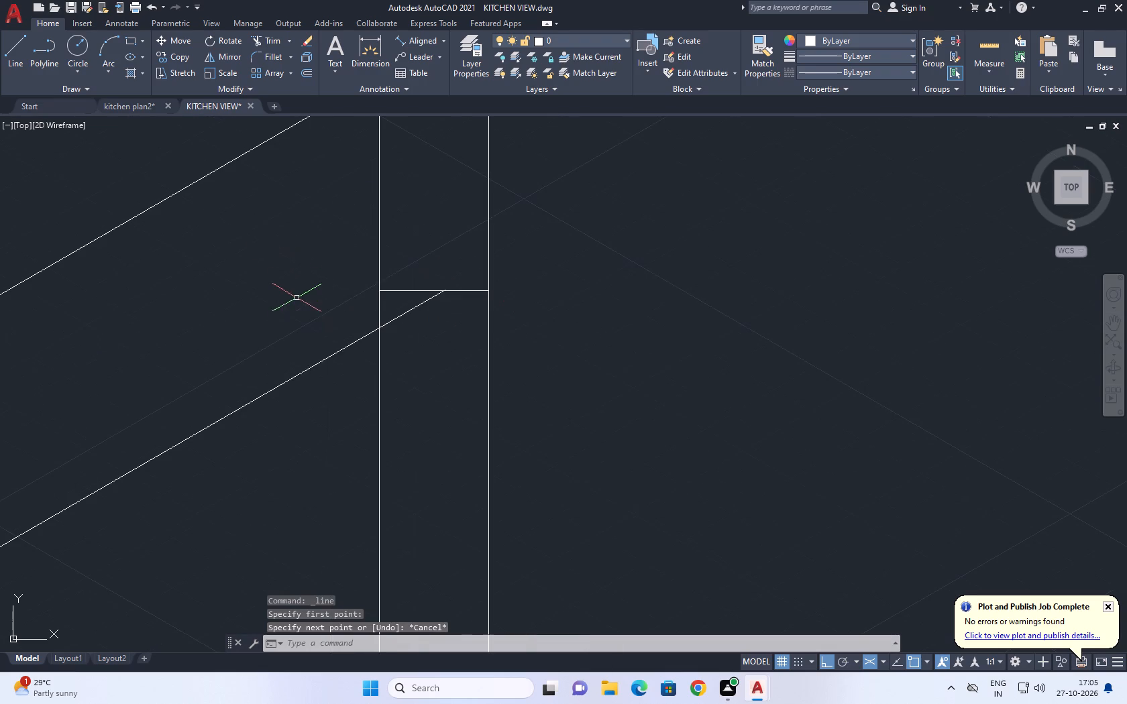
pyautogui.click(298, 274)
pyautogui.moveTo(730, 393); pyautogui.dragTo(672, 373)
pyautogui.rightClick(573, 259)
pyautogui.click(612, 346)
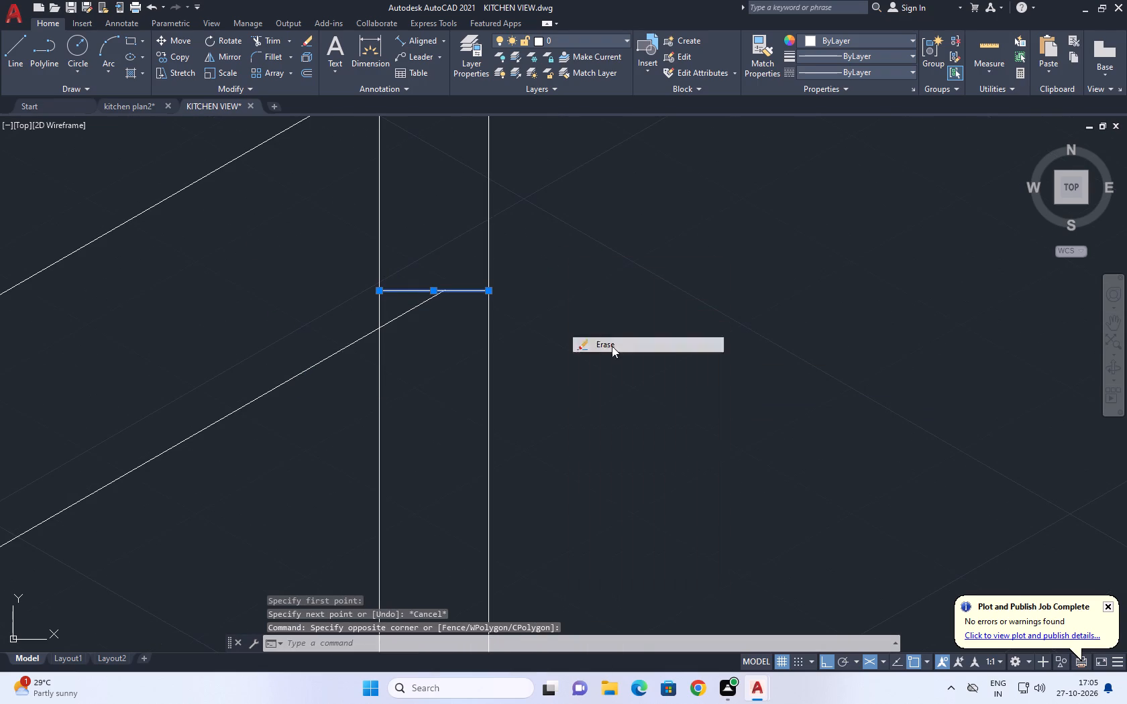
# Extend the left wall cabinets' two bottom lines to the inner line of the corner unit's left-hand vertical pair.
pyautogui.scroll(-2, 453, 270)
pyautogui.moveTo(453, 269); pyautogui.dragTo(427, 368, button='middle')
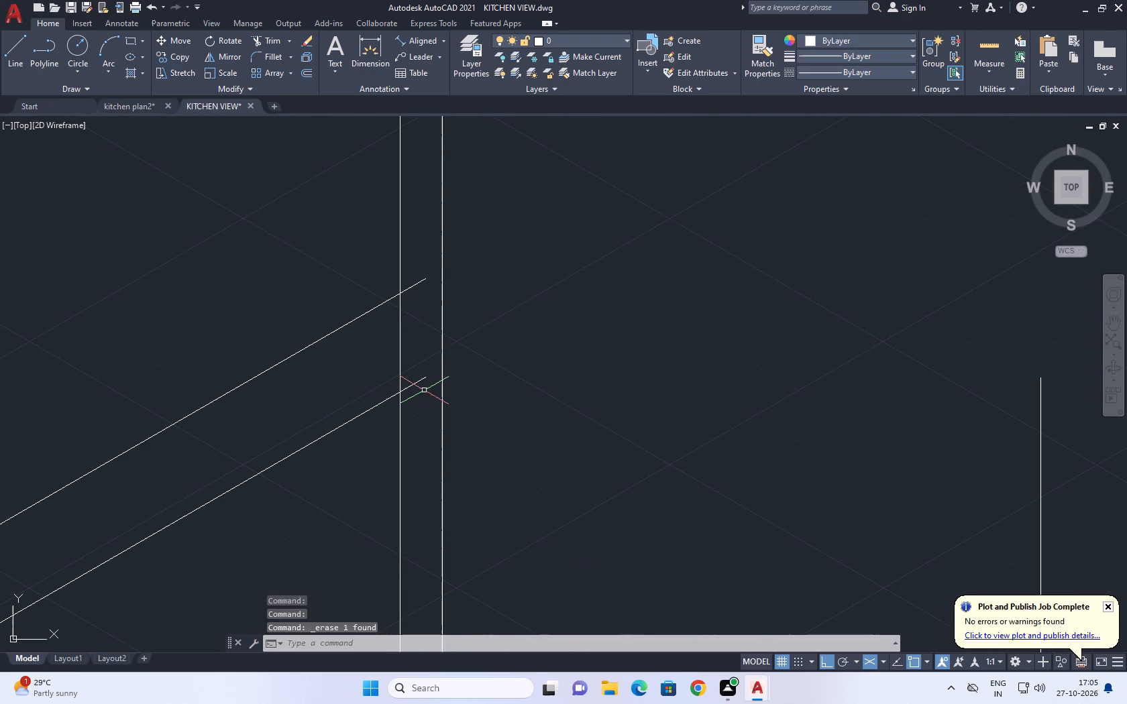
pyautogui.write('EX')
pyautogui.press('space')
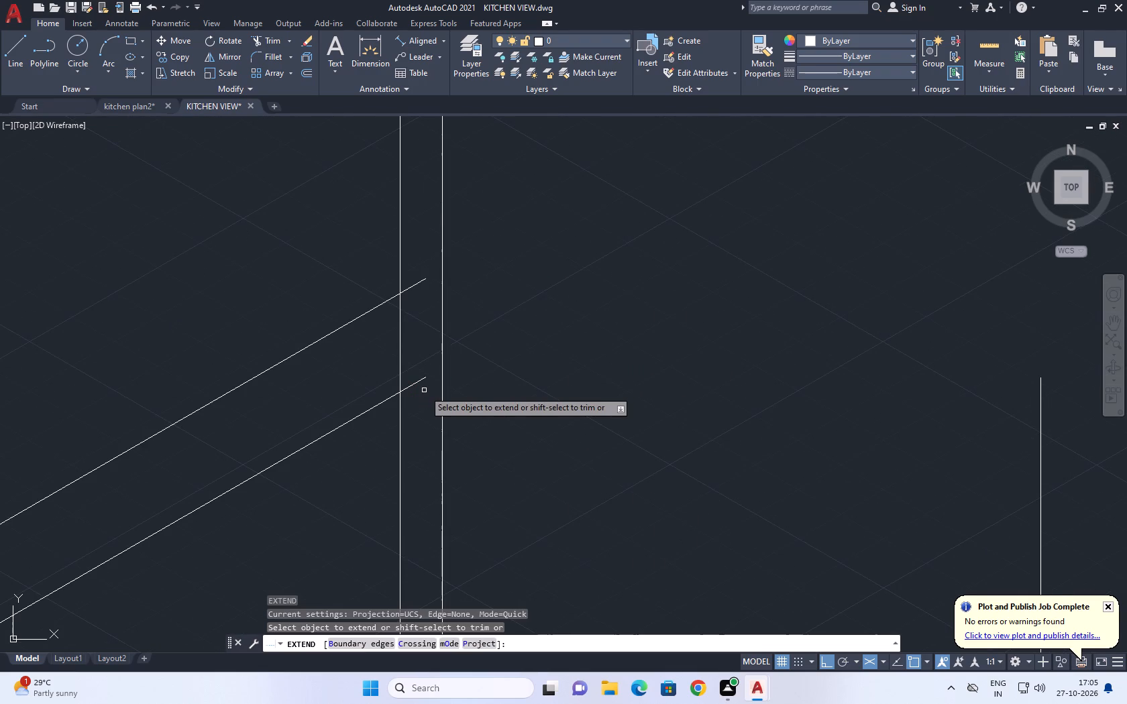
pyautogui.click(357, 288)
pyautogui.click(376, 437)
pyautogui.rightClick(508, 324)
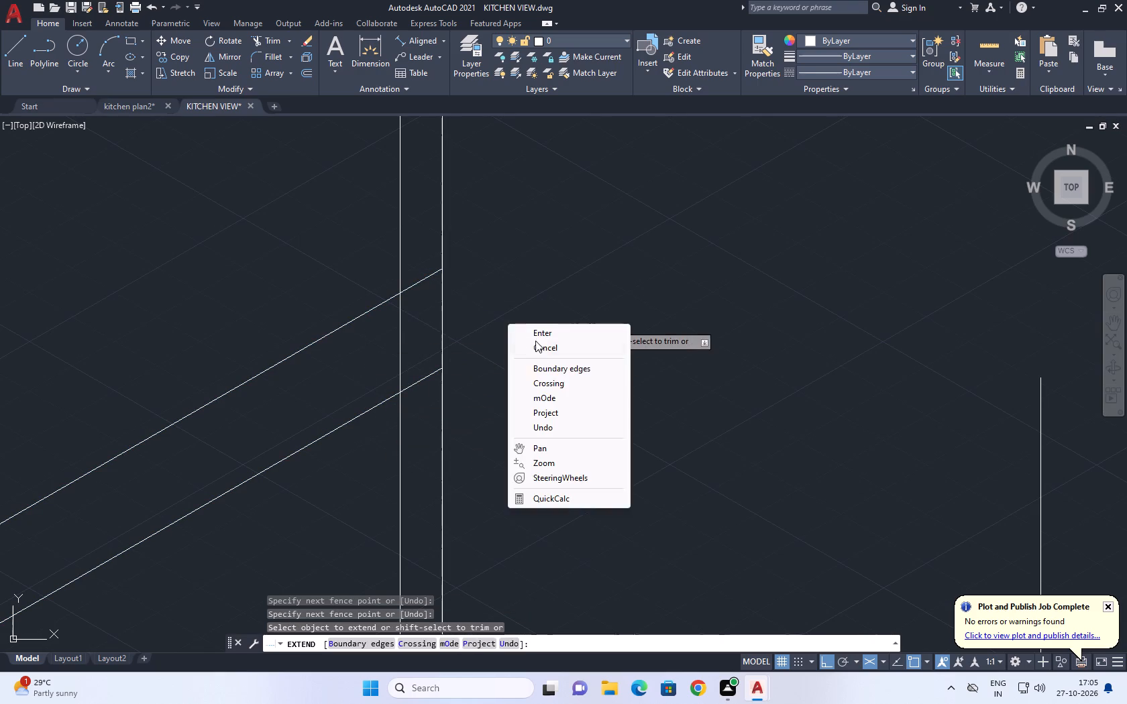
pyautogui.click(540, 347)
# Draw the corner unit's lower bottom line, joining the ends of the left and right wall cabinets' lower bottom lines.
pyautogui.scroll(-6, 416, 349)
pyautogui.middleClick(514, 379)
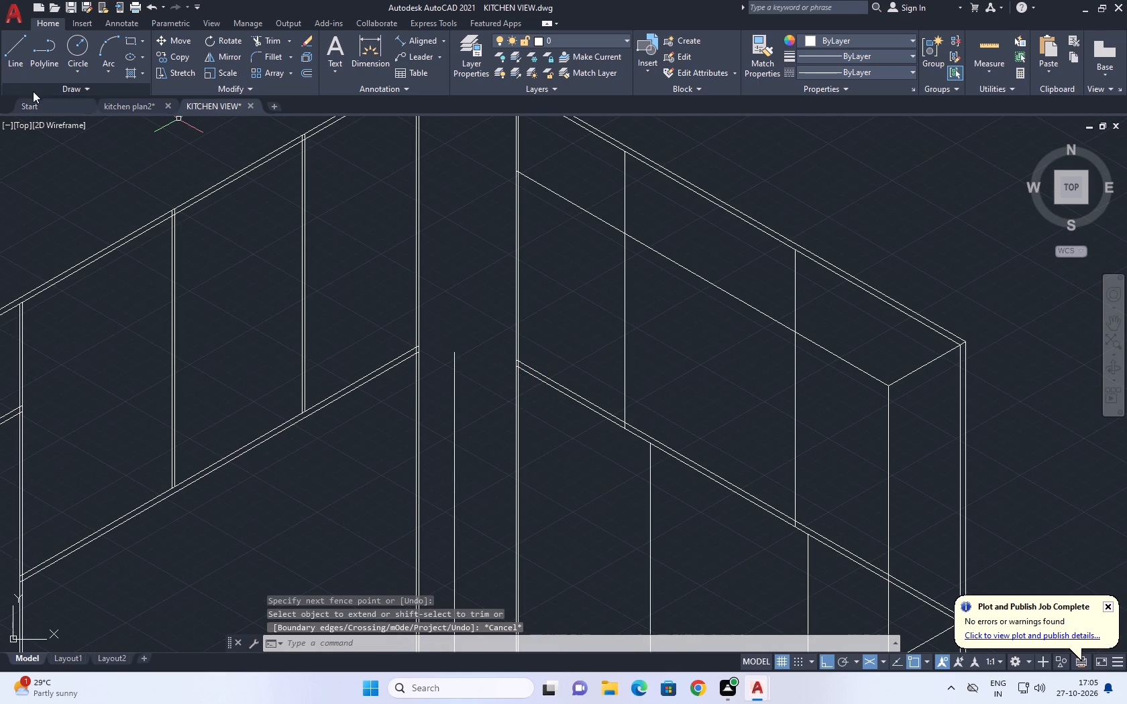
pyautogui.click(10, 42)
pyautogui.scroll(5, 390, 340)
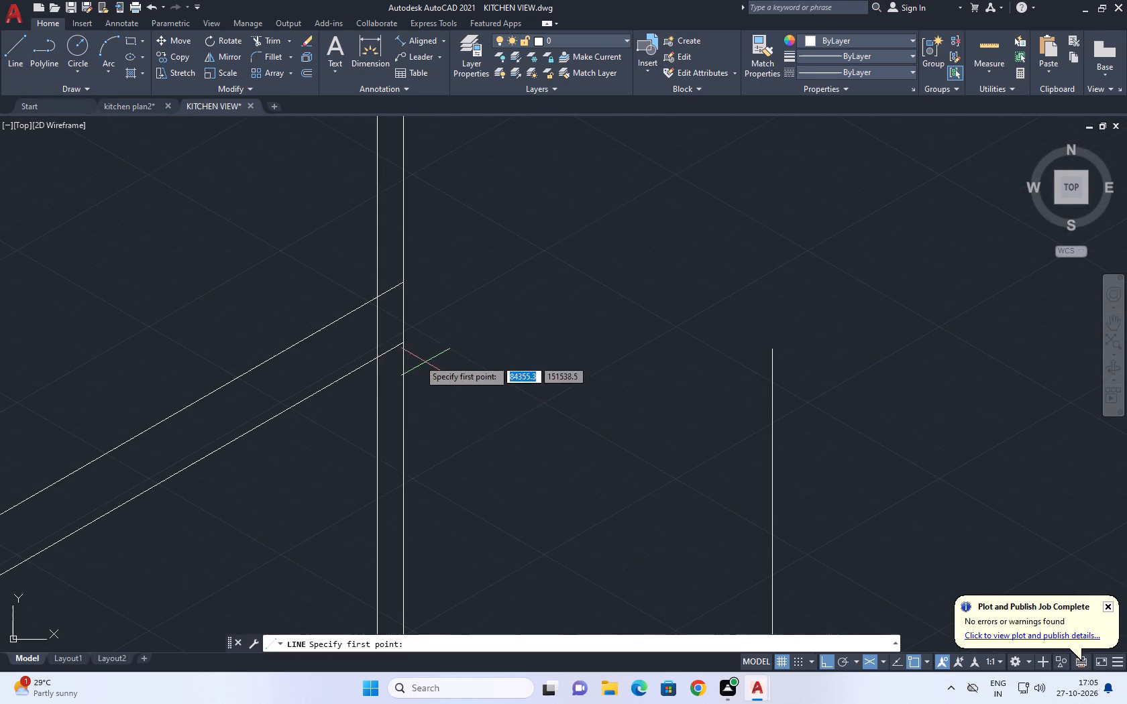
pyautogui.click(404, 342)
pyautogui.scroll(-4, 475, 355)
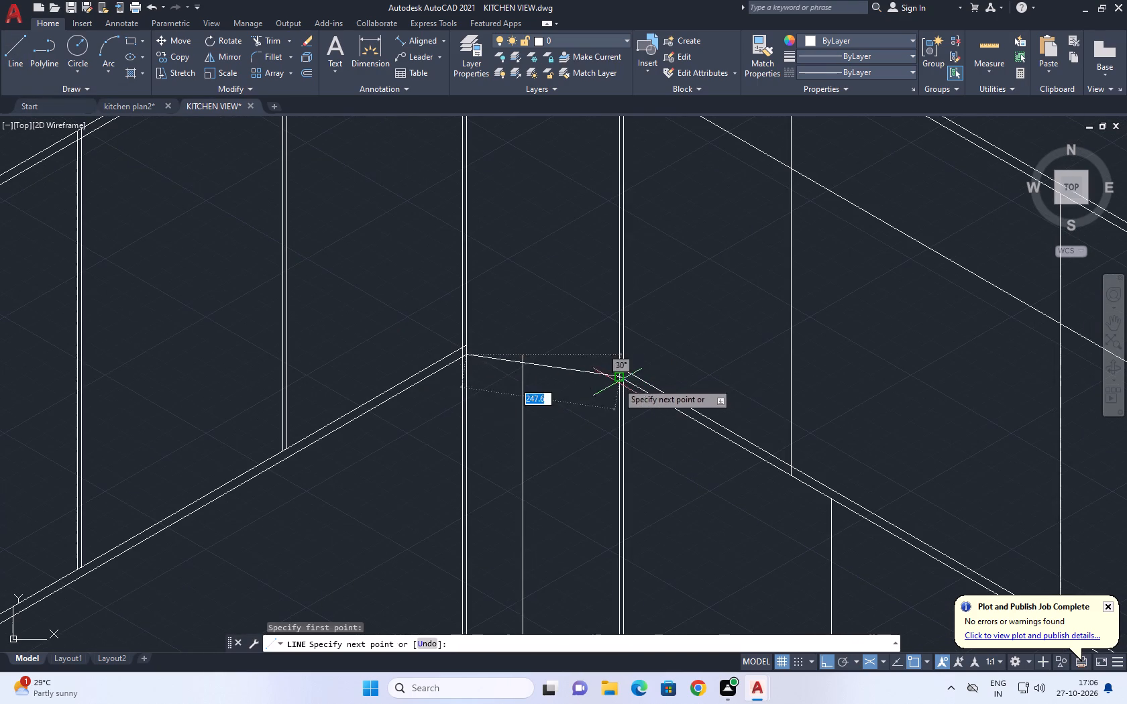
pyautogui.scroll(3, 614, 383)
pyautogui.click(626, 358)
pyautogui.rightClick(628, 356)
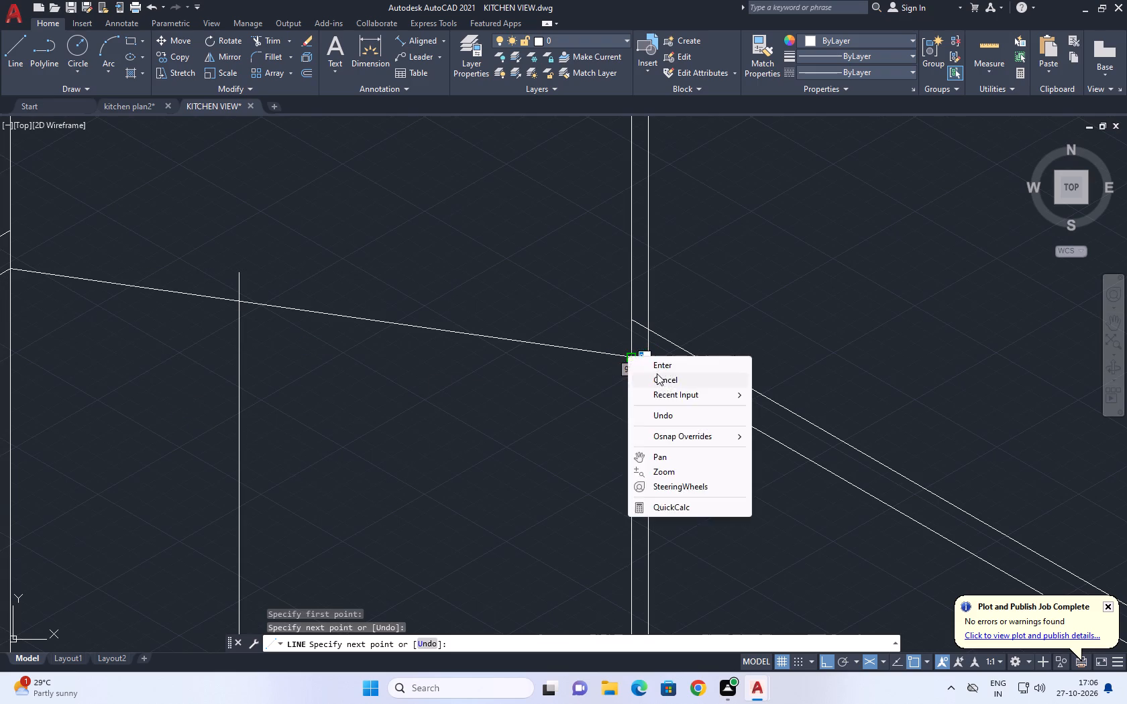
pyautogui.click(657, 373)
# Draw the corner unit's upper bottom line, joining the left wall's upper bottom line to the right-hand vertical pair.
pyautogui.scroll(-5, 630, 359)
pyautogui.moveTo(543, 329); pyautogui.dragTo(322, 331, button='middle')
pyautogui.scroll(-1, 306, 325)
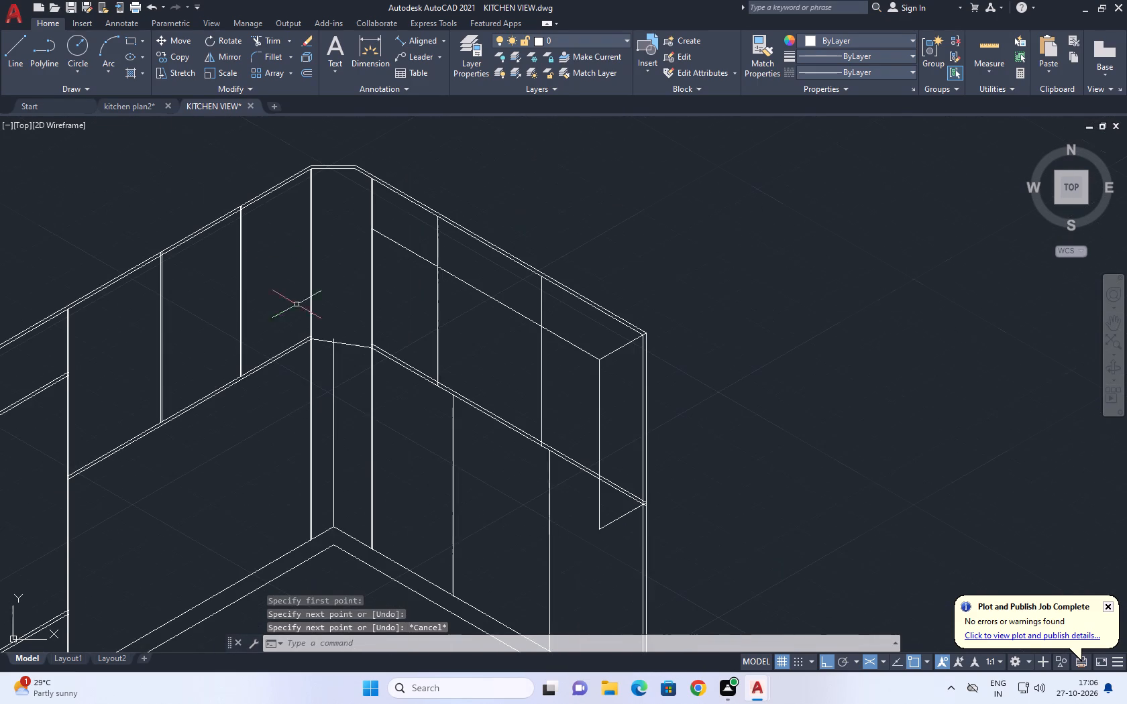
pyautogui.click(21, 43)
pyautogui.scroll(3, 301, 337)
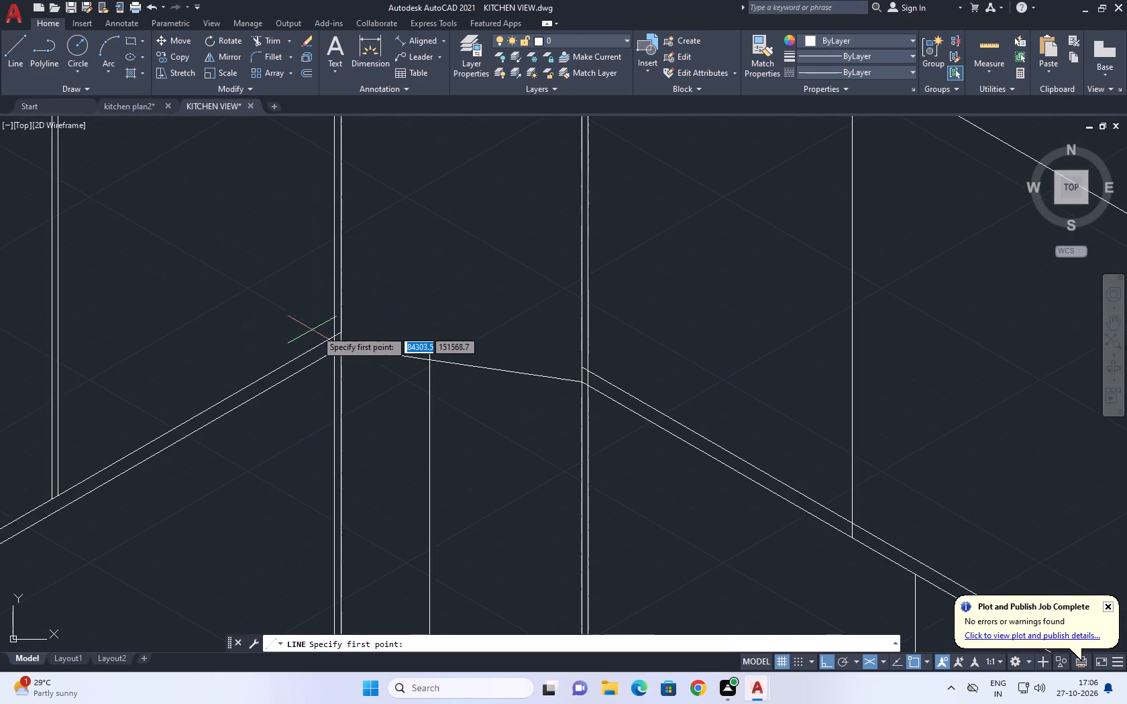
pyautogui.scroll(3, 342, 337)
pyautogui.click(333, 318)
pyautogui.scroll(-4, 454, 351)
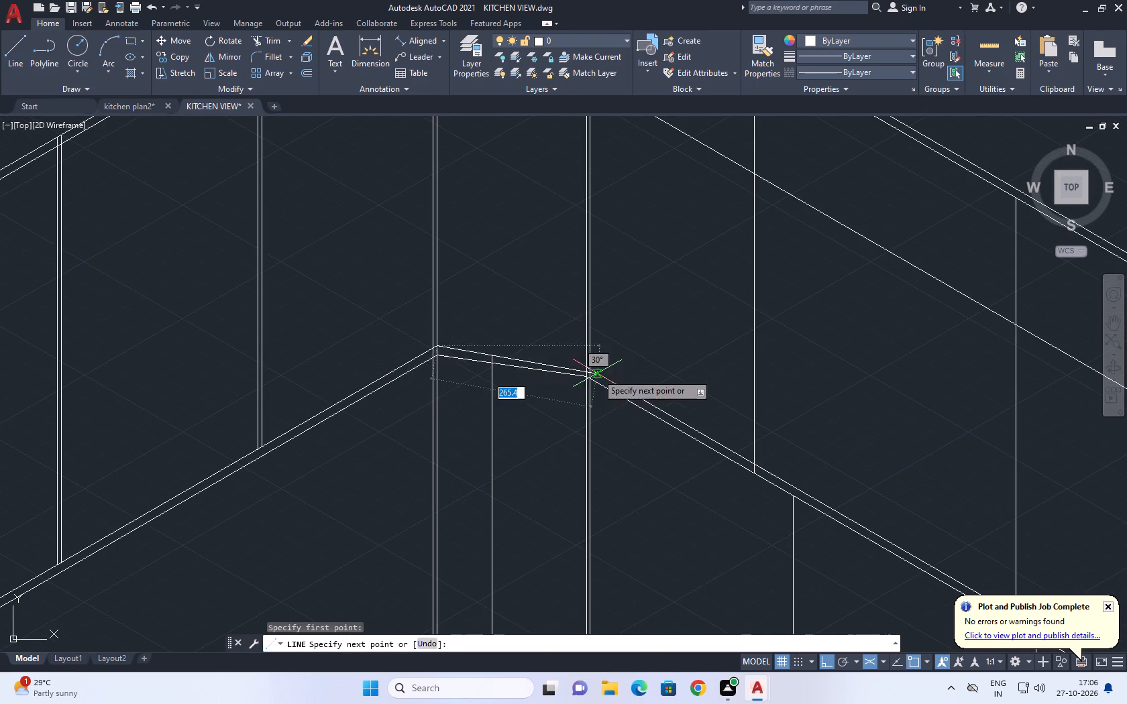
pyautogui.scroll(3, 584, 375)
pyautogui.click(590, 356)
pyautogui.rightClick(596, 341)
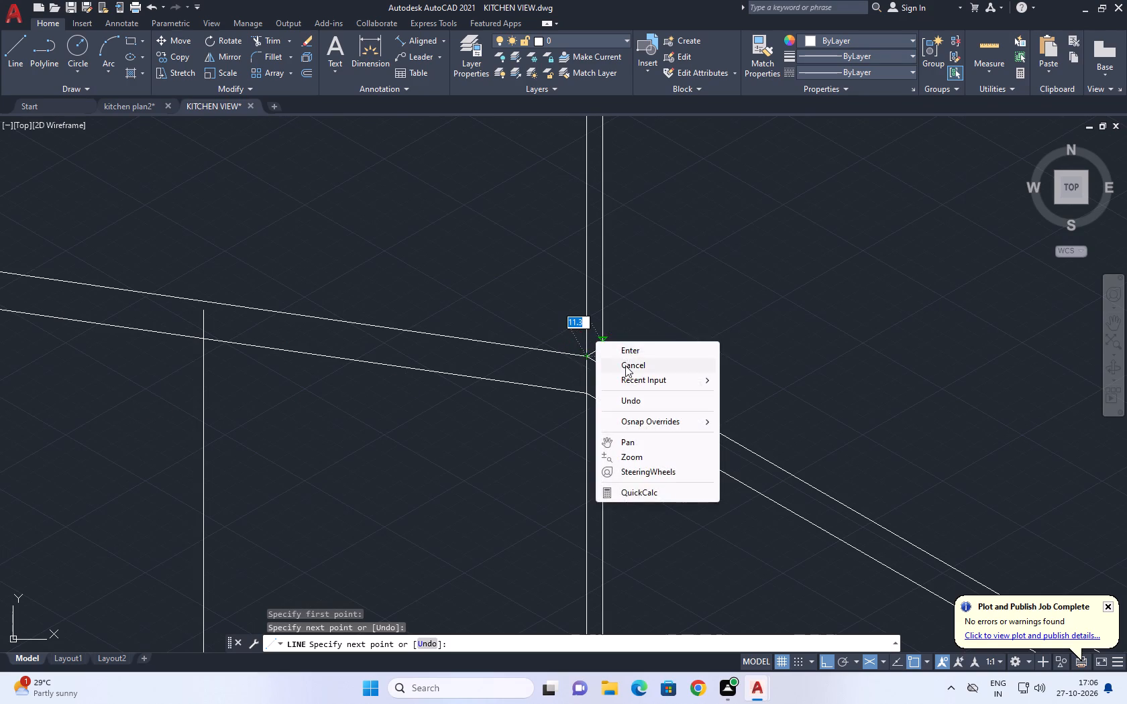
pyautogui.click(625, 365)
# Move the corner unit's left-hand vertical lines 100 at 210° along the left wall.
pyautogui.scroll(-4, 622, 368)
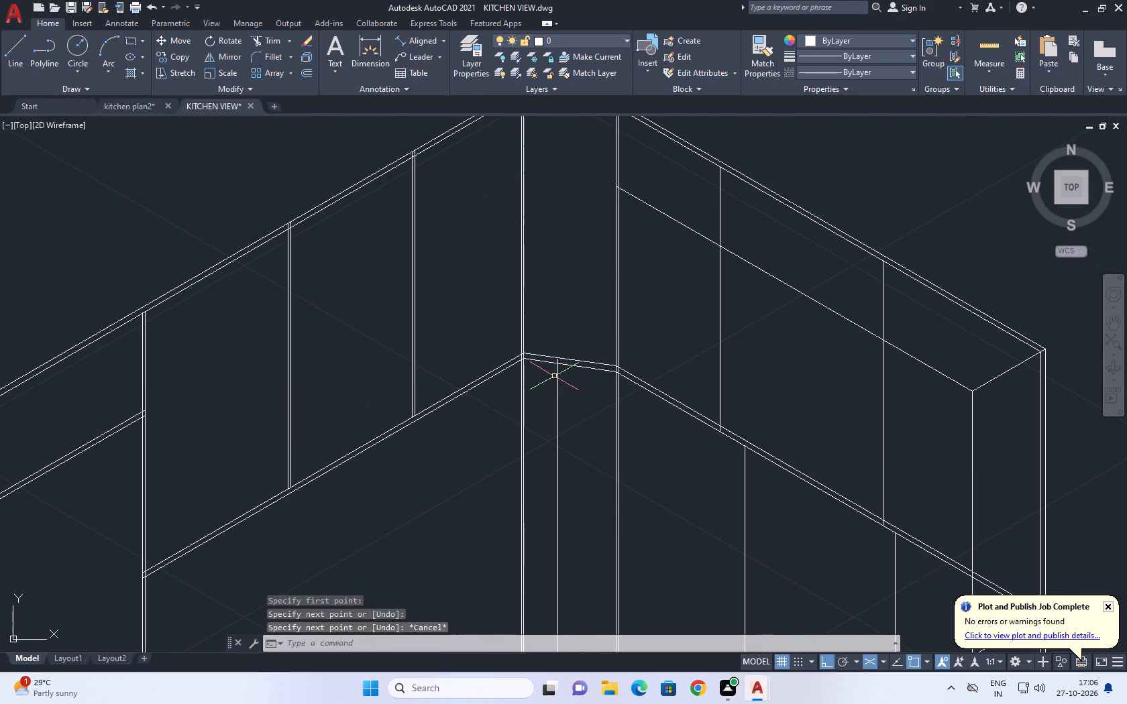
pyautogui.moveTo(583, 385); pyautogui.dragTo(615, 526, button='middle')
pyautogui.moveTo(592, 367); pyautogui.dragTo(584, 370)
pyautogui.moveTo(538, 396); pyautogui.dragTo(533, 402)
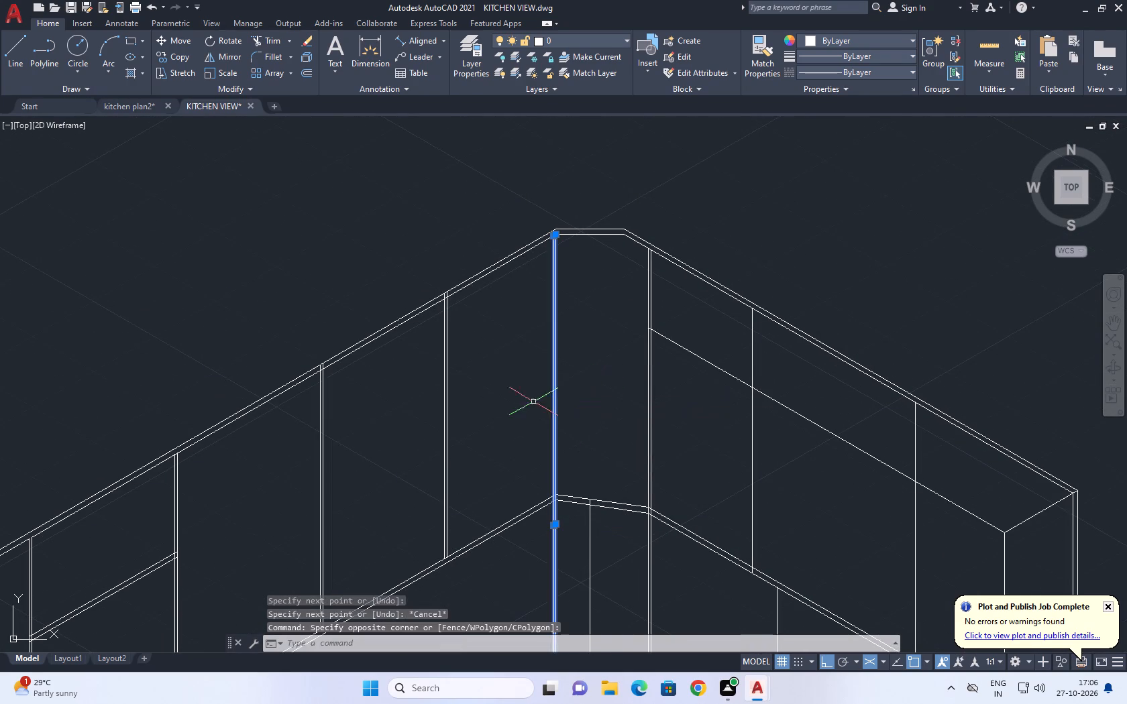
pyautogui.moveTo(533, 402); pyautogui.dragTo(531, 405)
pyautogui.moveTo(586, 380); pyautogui.dragTo(505, 367, button='middle')
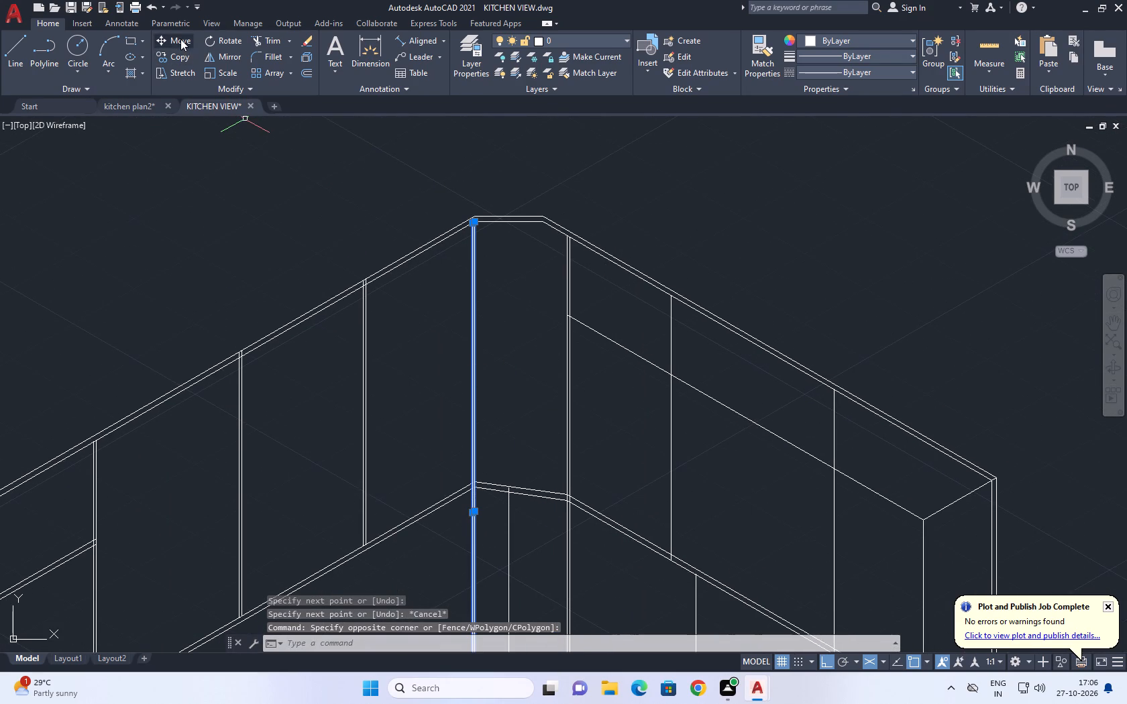
pyautogui.click(180, 39)
pyautogui.scroll(1, 496, 379)
pyautogui.click(531, 354)
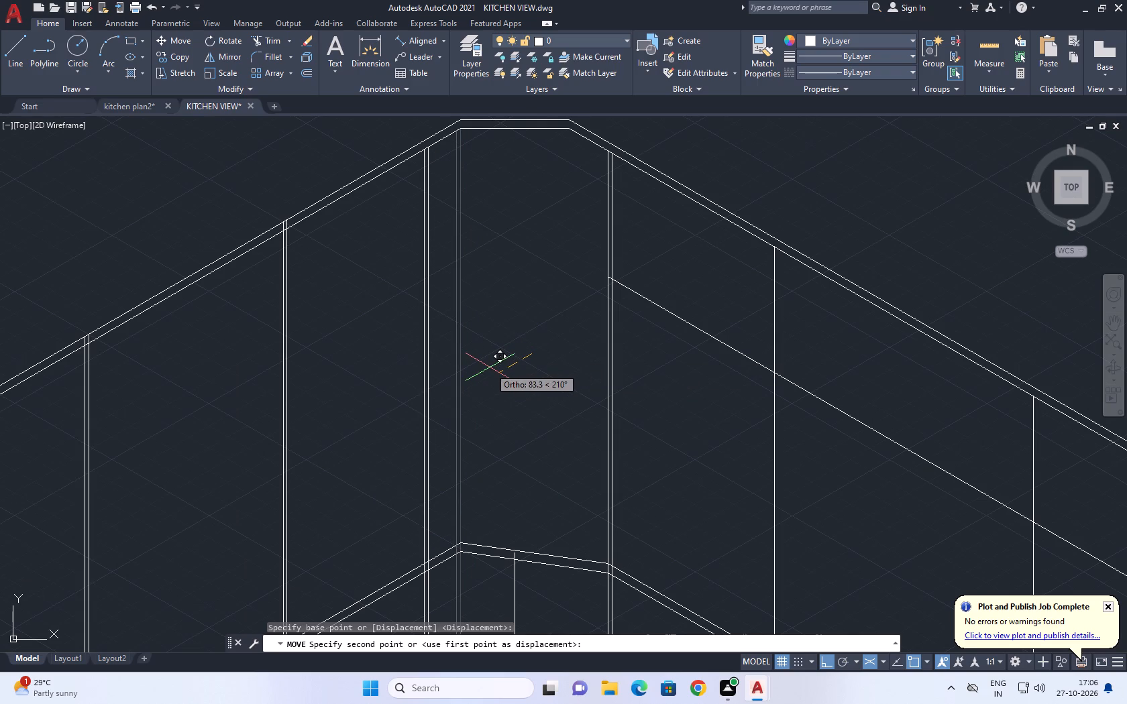
pyautogui.write('100')
pyautogui.press('Return')
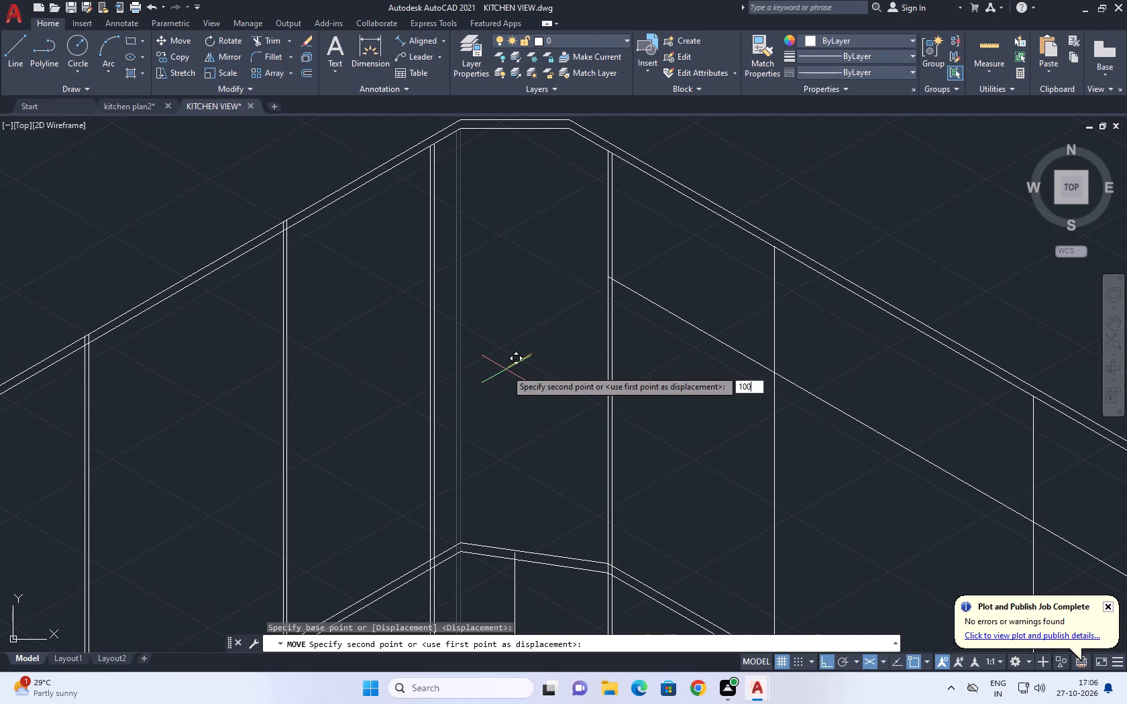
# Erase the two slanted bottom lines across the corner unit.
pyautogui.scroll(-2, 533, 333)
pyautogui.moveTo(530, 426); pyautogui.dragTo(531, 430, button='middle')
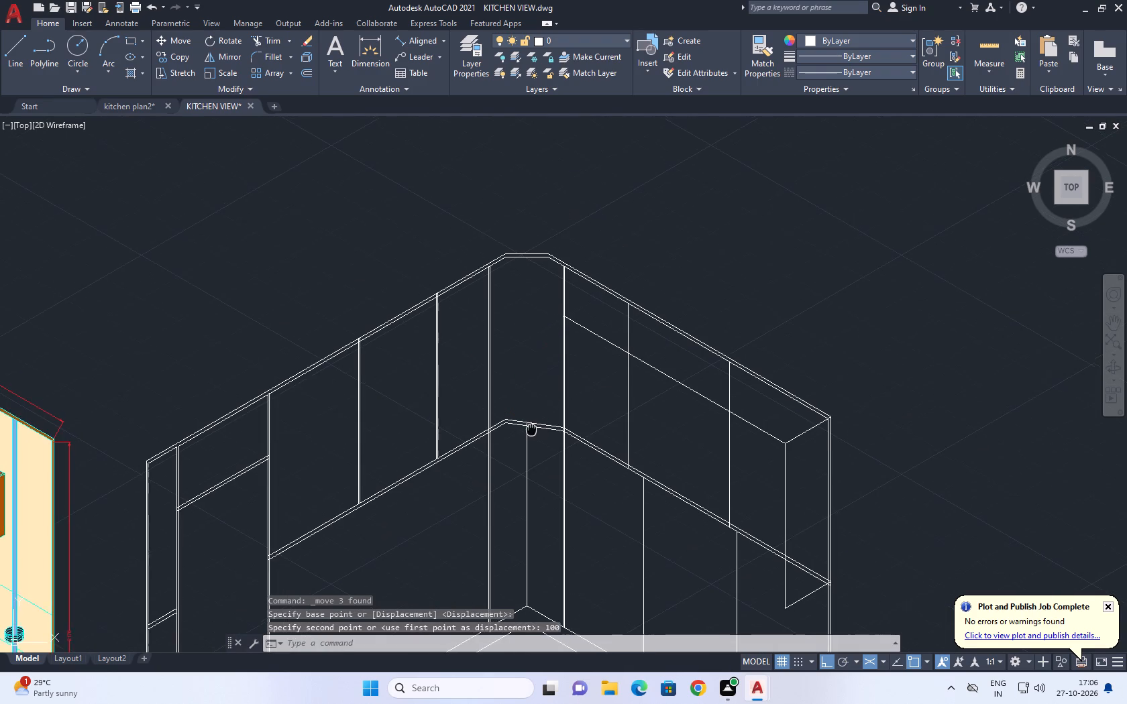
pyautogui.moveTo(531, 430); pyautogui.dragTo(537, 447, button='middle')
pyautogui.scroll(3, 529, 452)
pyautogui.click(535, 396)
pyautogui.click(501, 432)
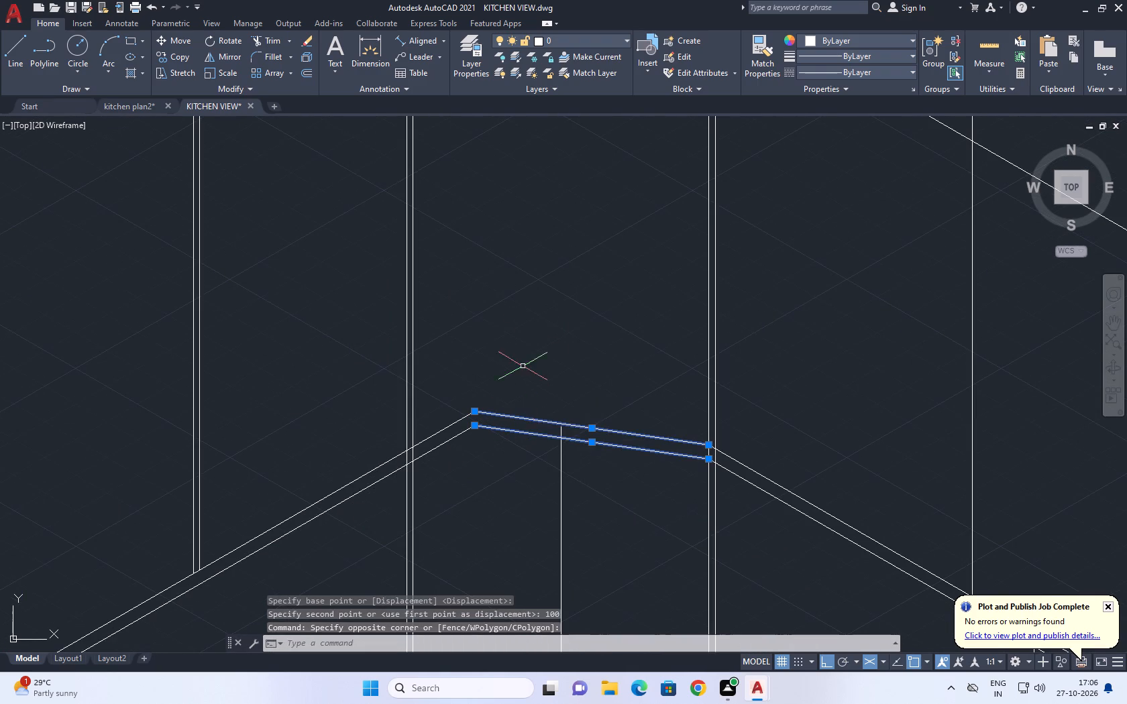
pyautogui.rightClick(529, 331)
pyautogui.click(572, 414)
# Draw the corner unit's lower bottom line from the moved left vertical's crossing with the lower wall line to the right wall's lower line end.
pyautogui.moveTo(476, 457); pyautogui.dragTo(413, 369, button='middle')
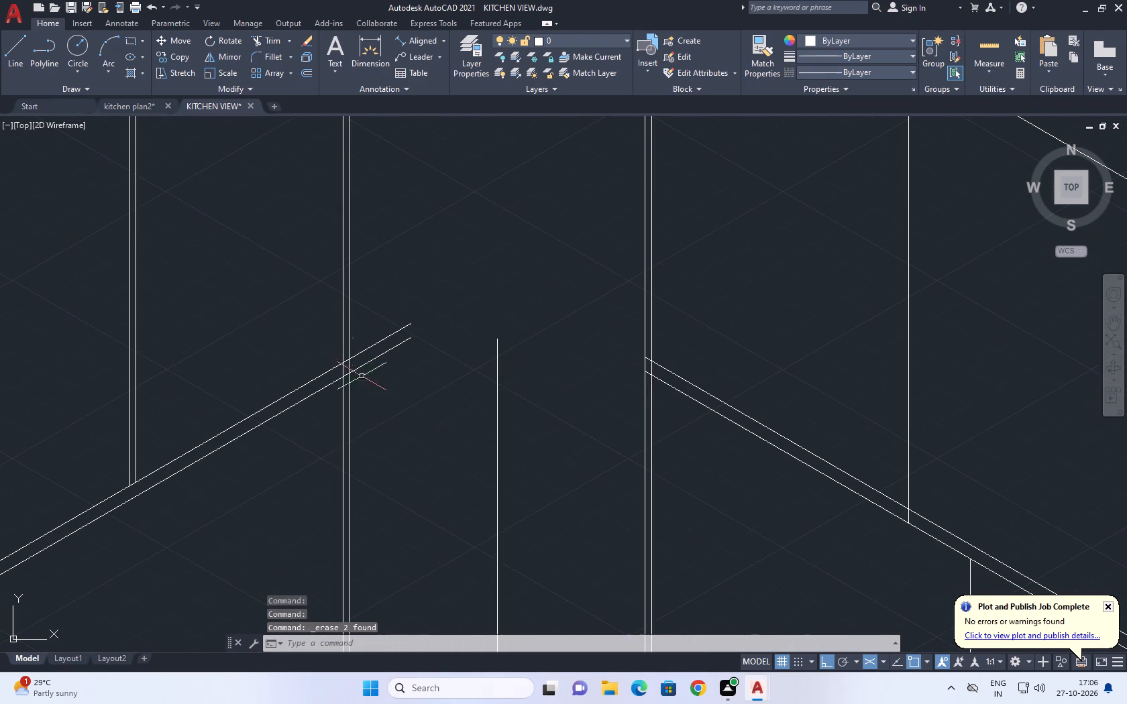
pyautogui.click(4, 49)
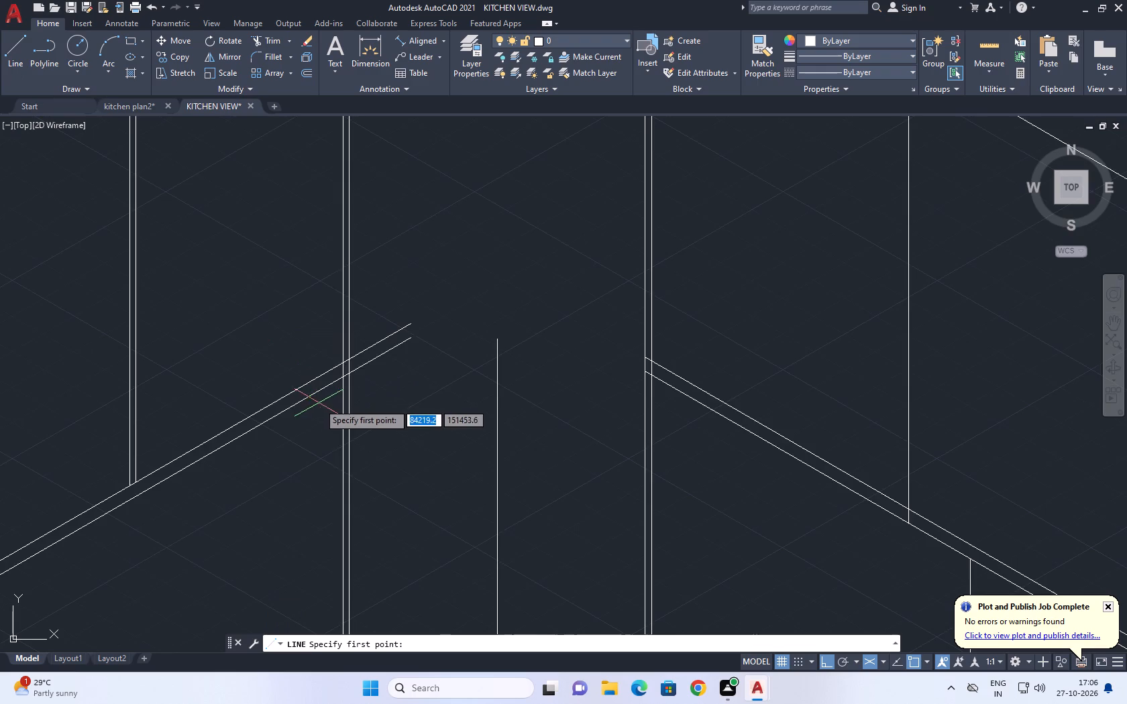
pyautogui.scroll(2, 333, 384)
pyautogui.click(370, 356)
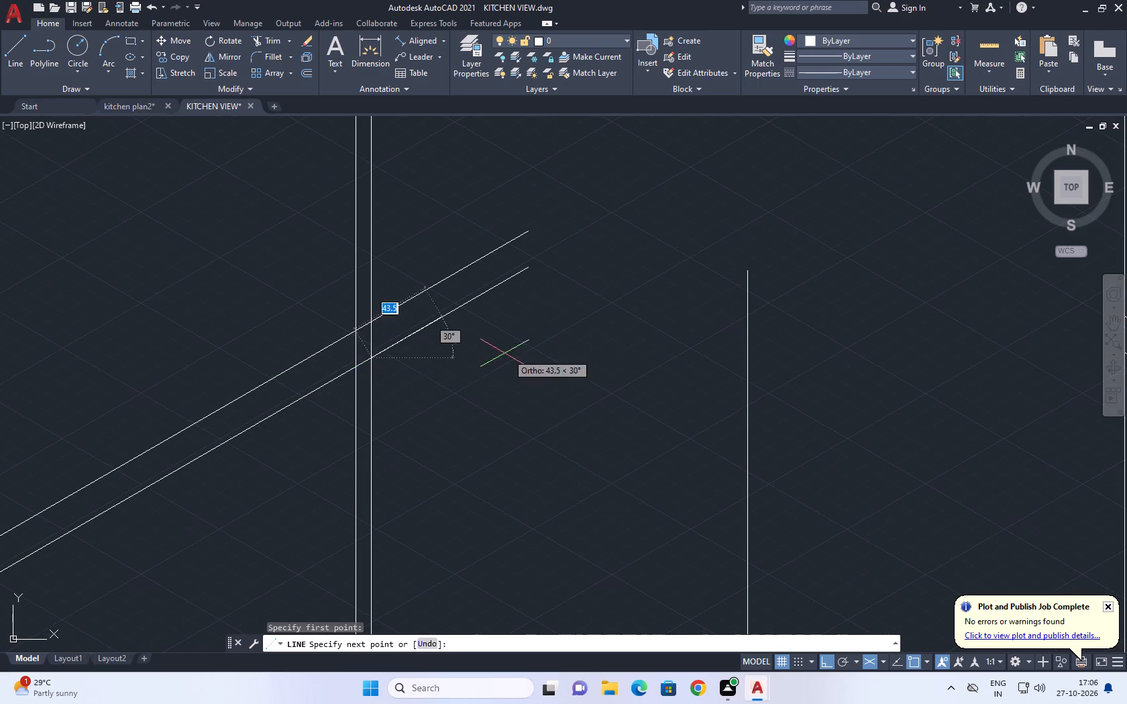
pyautogui.scroll(-3, 571, 358)
pyautogui.scroll(2, 696, 361)
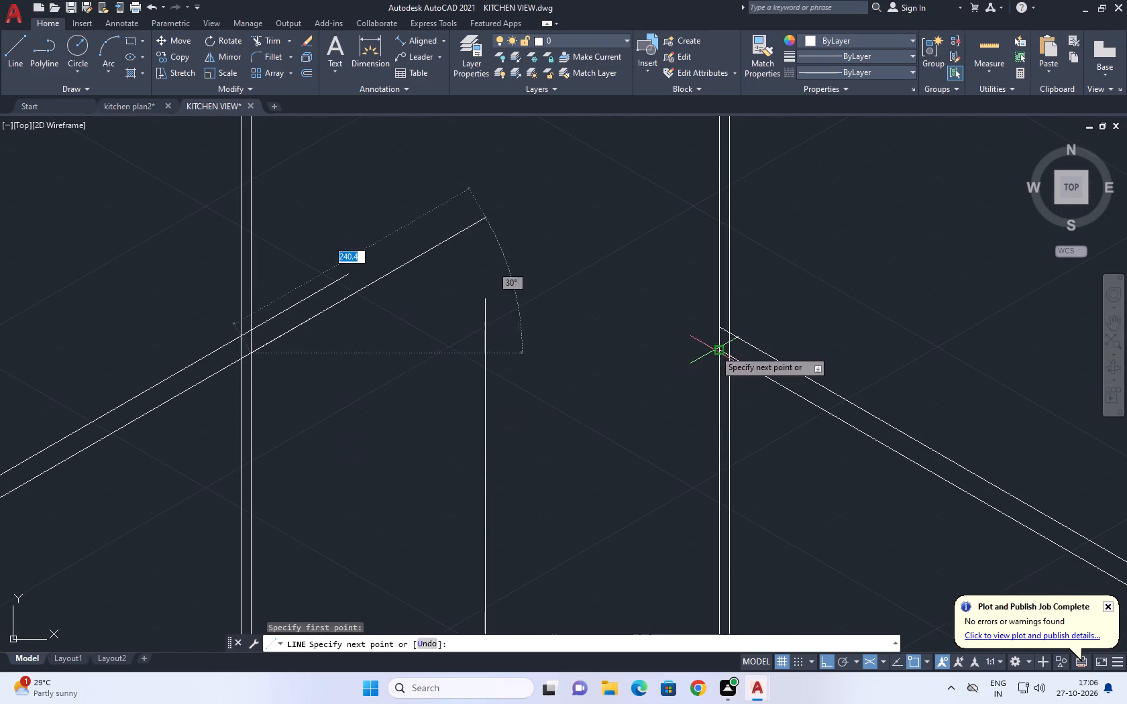
pyautogui.click(715, 349)
pyautogui.rightClick(716, 350)
pyautogui.click(744, 370)
# Draw the corner unit's upper bottom line from the inner left vertical's crossing with the upper wall line to the right wall's upper line end.
pyautogui.moveTo(337, 286); pyautogui.dragTo(327, 362, button='middle')
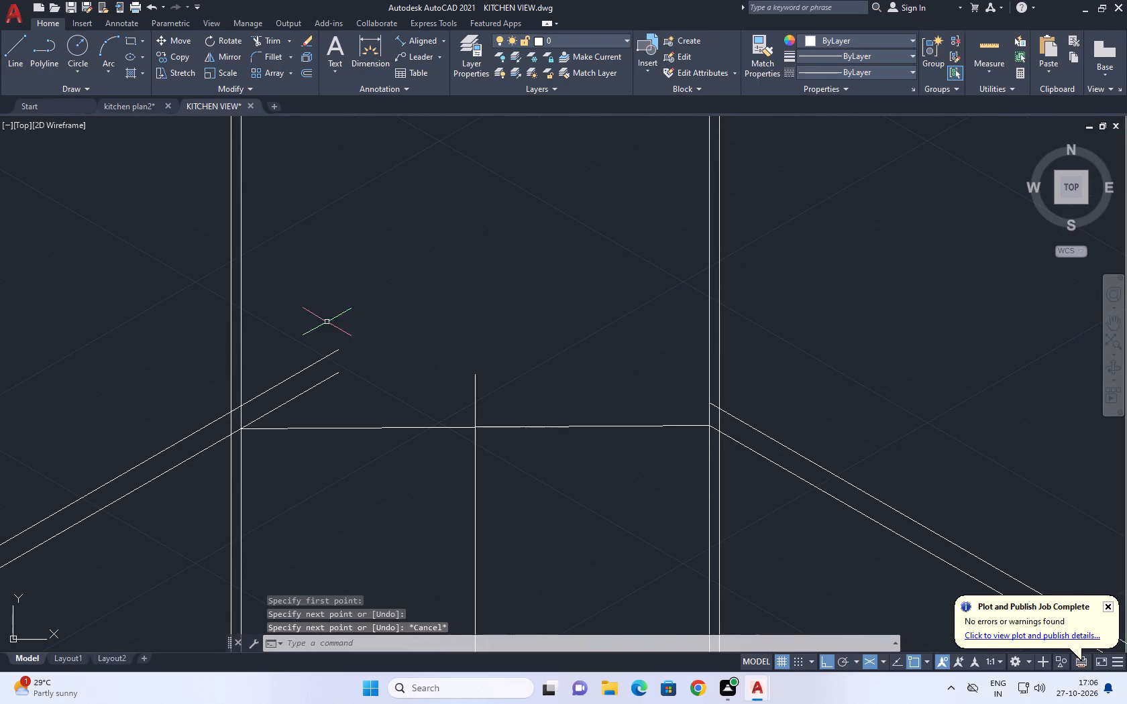
pyautogui.click(15, 53)
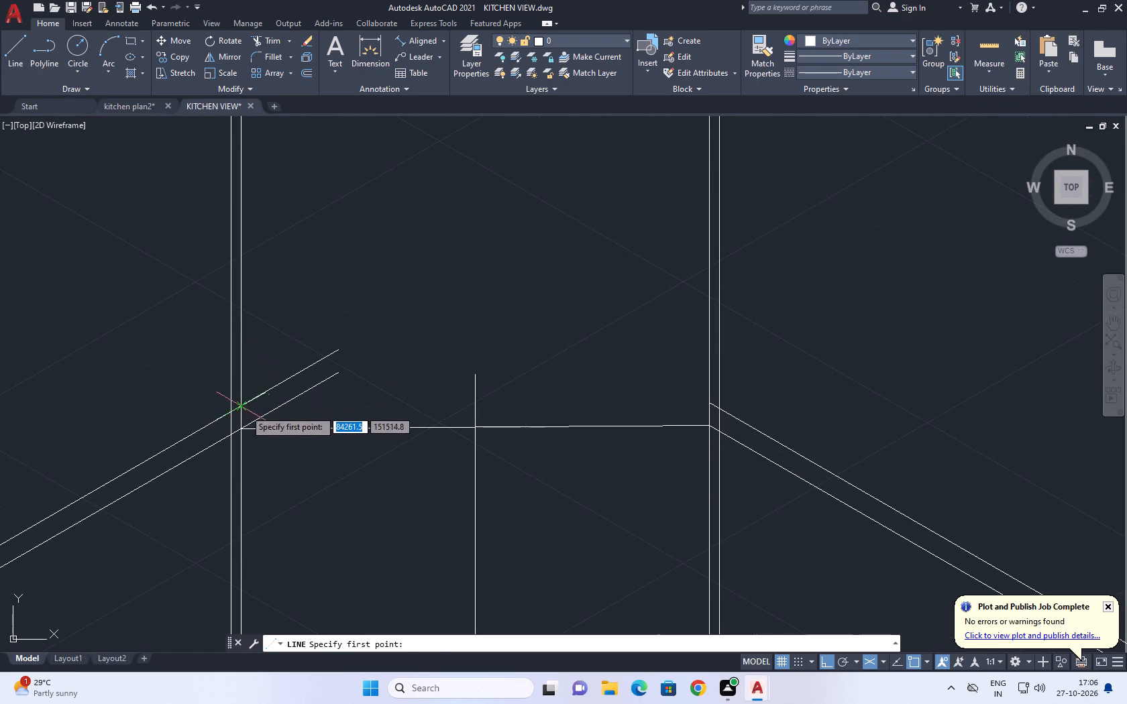
pyautogui.click(242, 403)
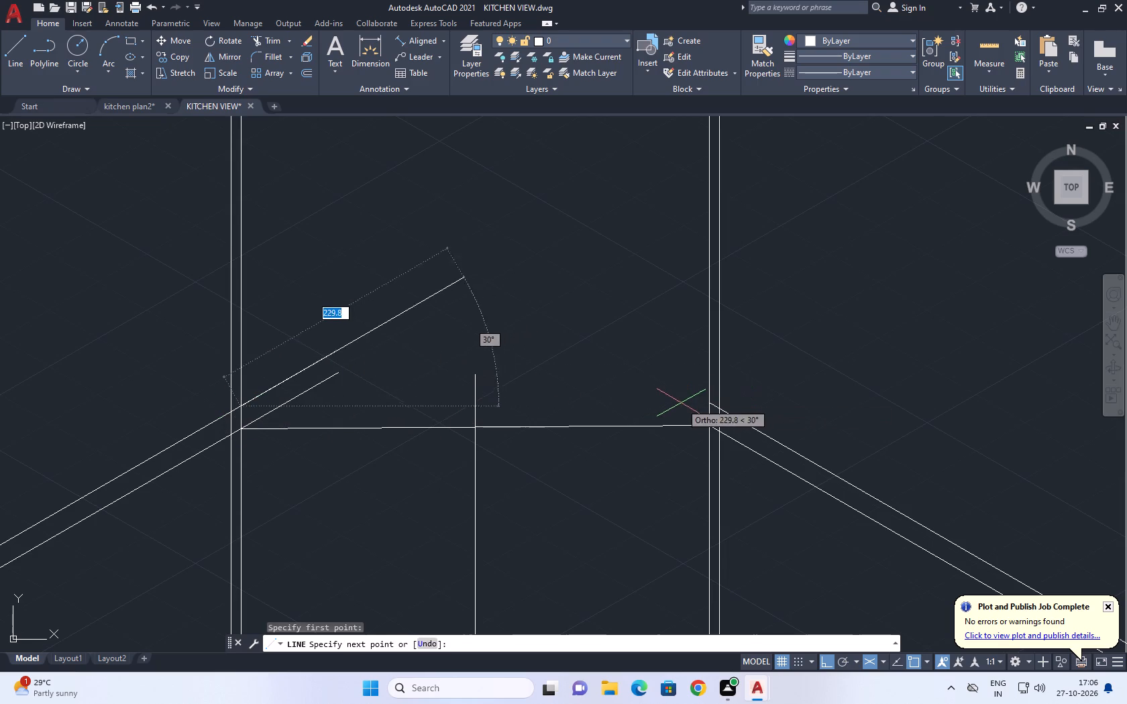
pyautogui.click(708, 404)
pyautogui.rightClick(682, 355)
pyautogui.click(714, 372)
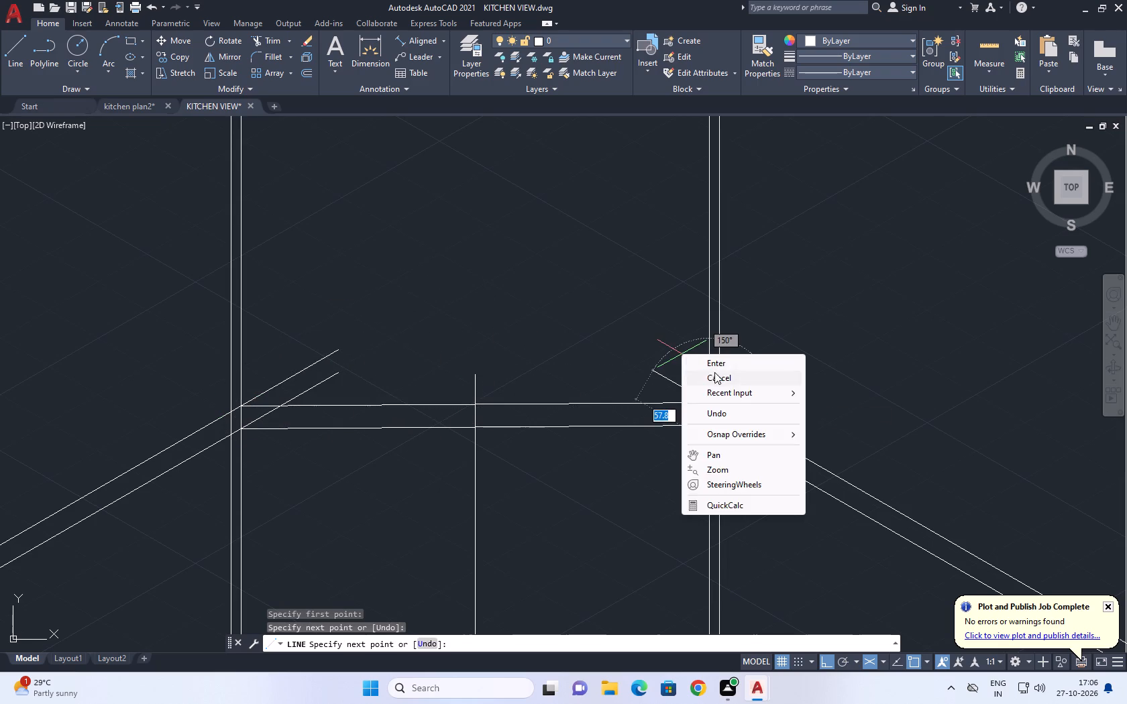
# Trim the left wall's two bottom lines where they overrun past the corner unit's inner left vertical.
pyautogui.scroll(-2, 449, 332)
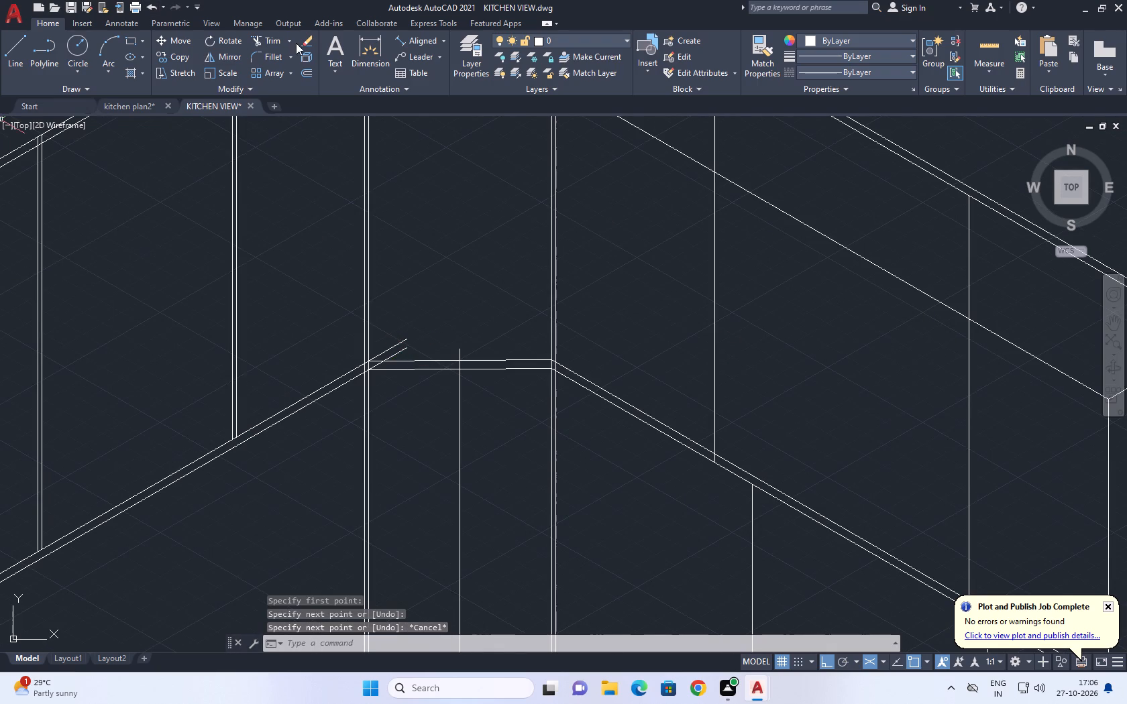
pyautogui.click(274, 40)
pyautogui.scroll(3, 382, 353)
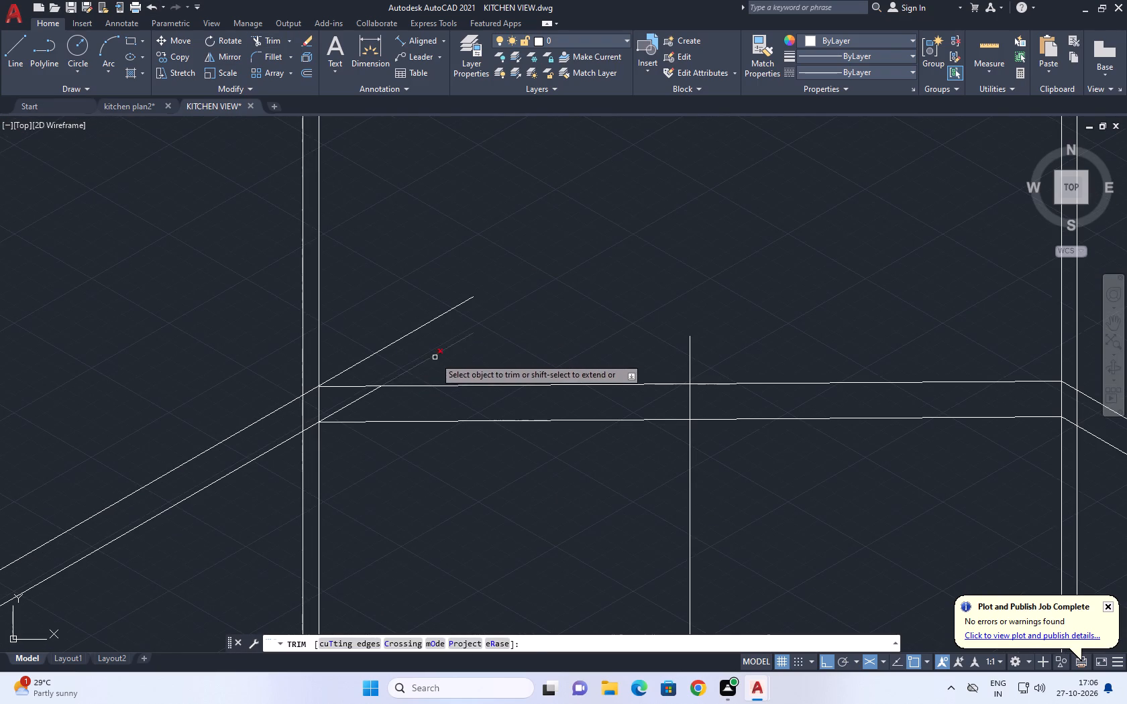
pyautogui.click(435, 357)
pyautogui.click(406, 308)
pyautogui.click(419, 340)
pyautogui.click(356, 400)
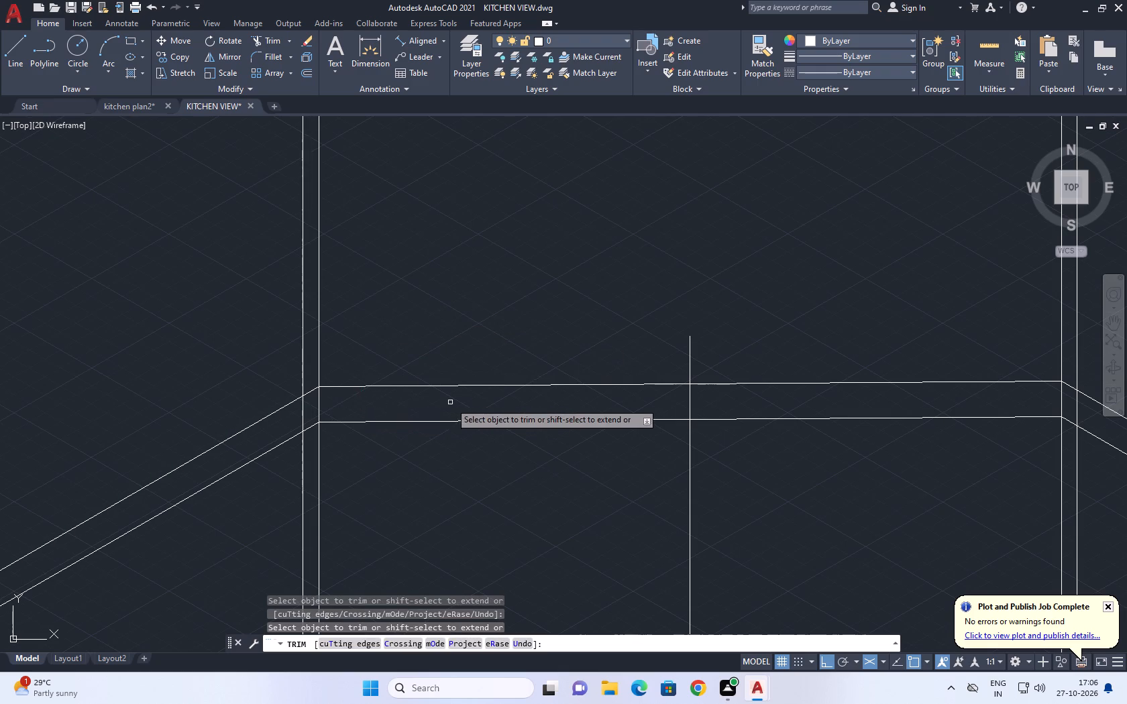
# Trim away the middle vertical line above, between and below the corner unit's two bottom lines.
pyautogui.scroll(-4, 458, 402)
pyautogui.moveTo(492, 404); pyautogui.dragTo(508, 367, button='middle')
pyautogui.scroll(2, 512, 357)
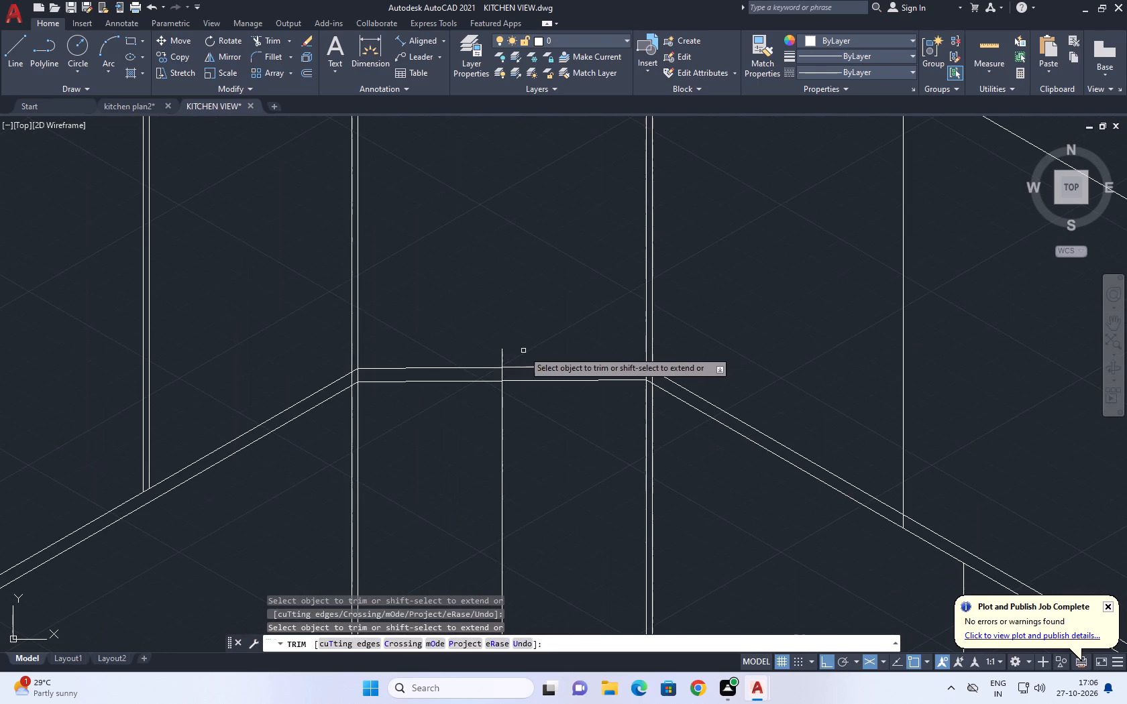
pyautogui.click(523, 351)
pyautogui.click(502, 351)
pyautogui.click(502, 352)
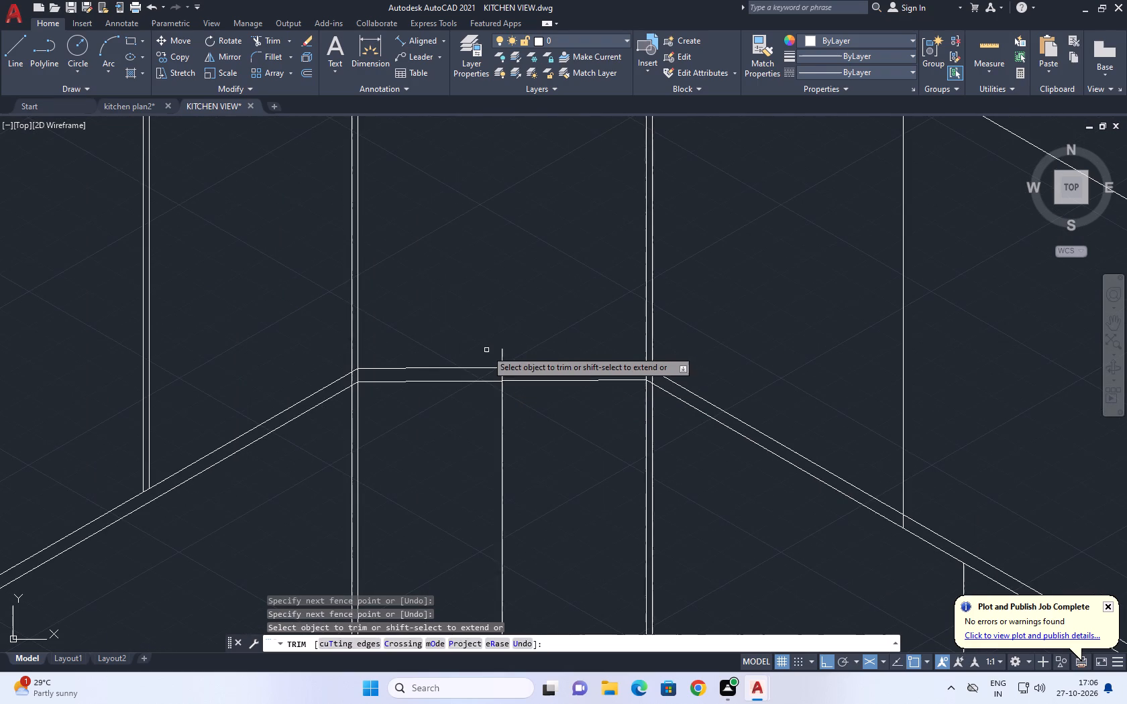
pyautogui.click(500, 353)
pyautogui.click(505, 354)
pyautogui.scroll(3, 501, 376)
pyautogui.click(513, 365)
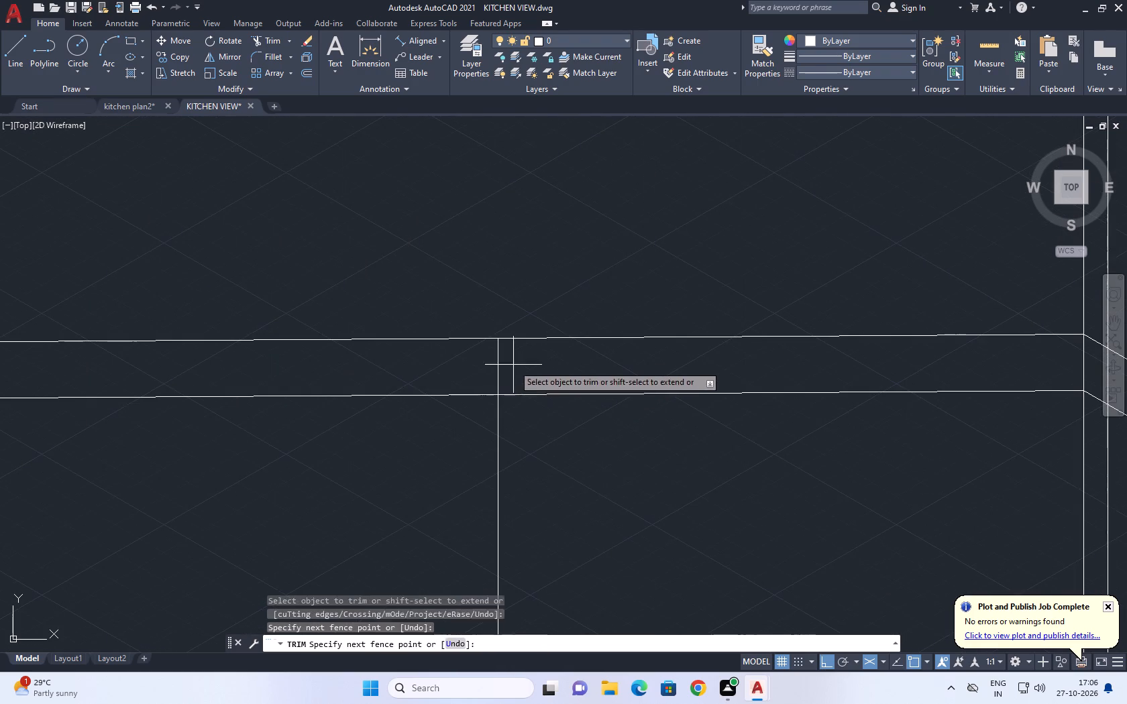
pyautogui.click(485, 369)
pyautogui.click(522, 467)
pyautogui.click(495, 469)
pyautogui.rightClick(521, 286)
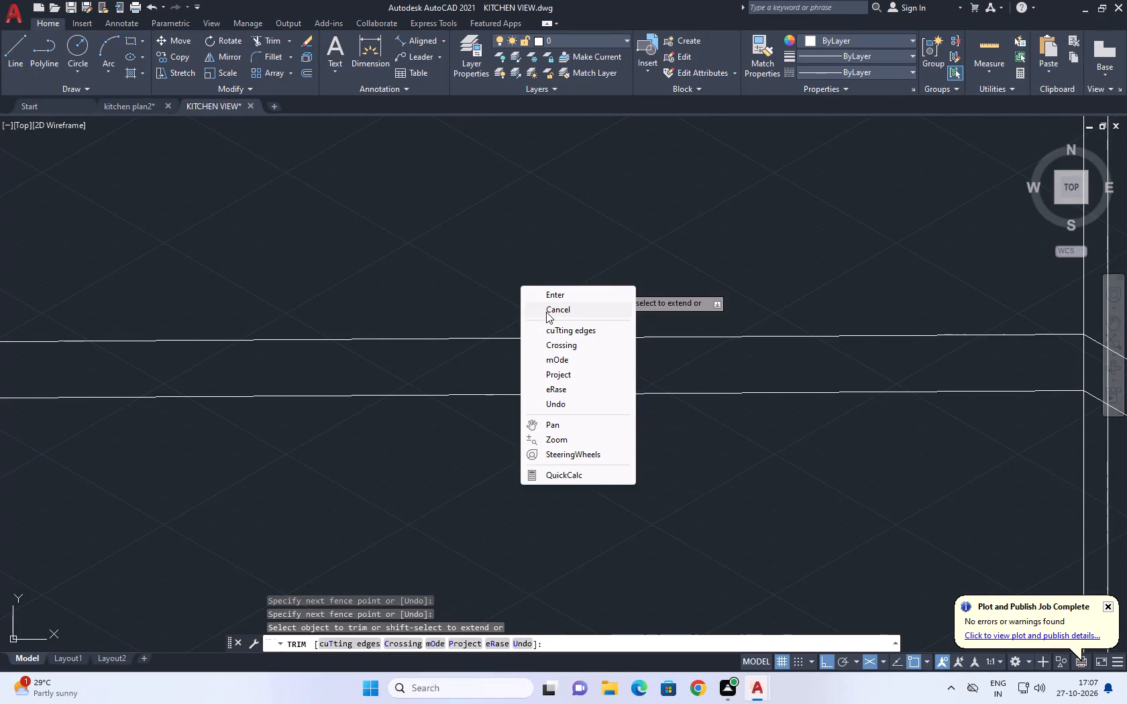
pyautogui.moveTo(548, 312); pyautogui.dragTo(553, 318)
pyautogui.scroll(-6, 588, 351)
pyautogui.click(578, 312)
# Draw a horizontal line across the corner unit's top, joining the upper ends of its inner left and inner right verticals.
pyautogui.scroll(-8, 574, 313)
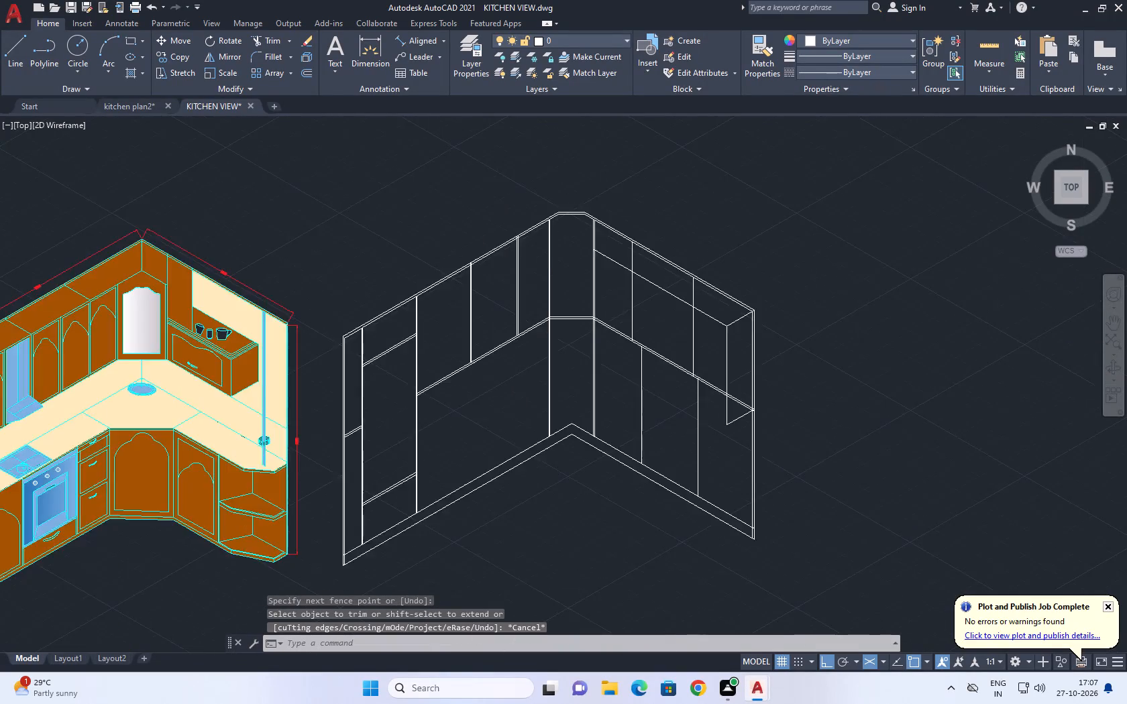
pyautogui.moveTo(576, 322); pyautogui.dragTo(576, 396, button='middle')
pyautogui.scroll(5, 570, 339)
pyautogui.moveTo(553, 298); pyautogui.dragTo(488, 412, button='middle')
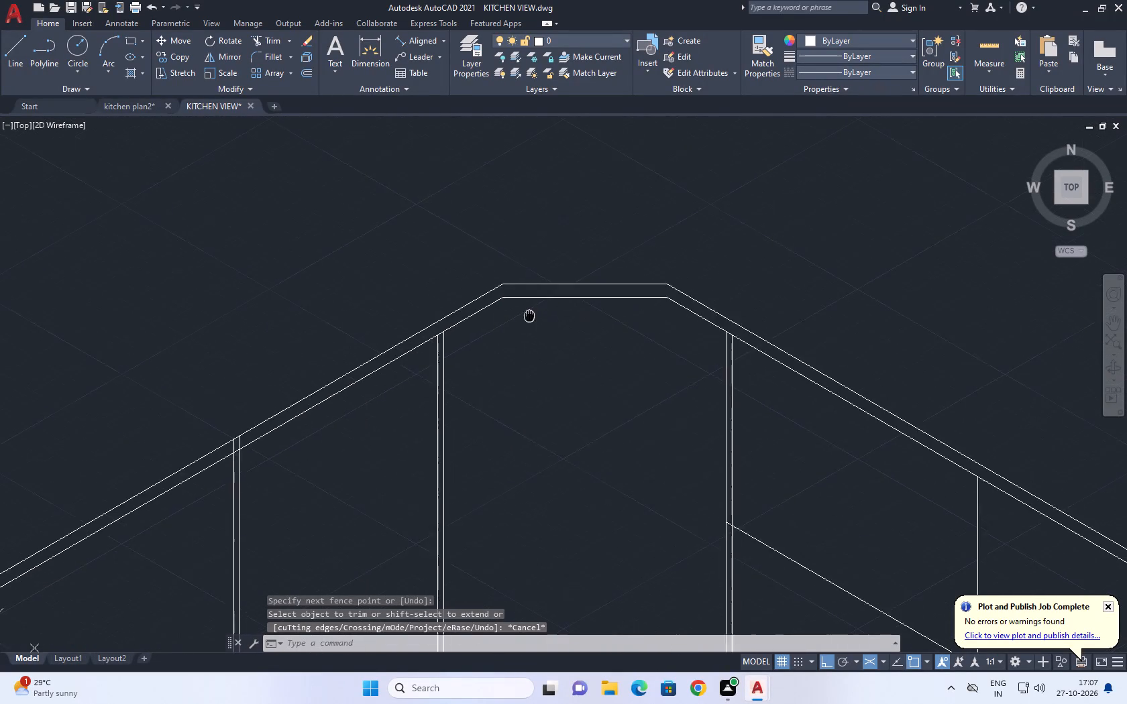
pyautogui.moveTo(488, 412); pyautogui.dragTo(487, 414, button='middle')
pyautogui.middleClick(487, 414)
pyautogui.moveTo(563, 401); pyautogui.dragTo(492, 371, button='middle')
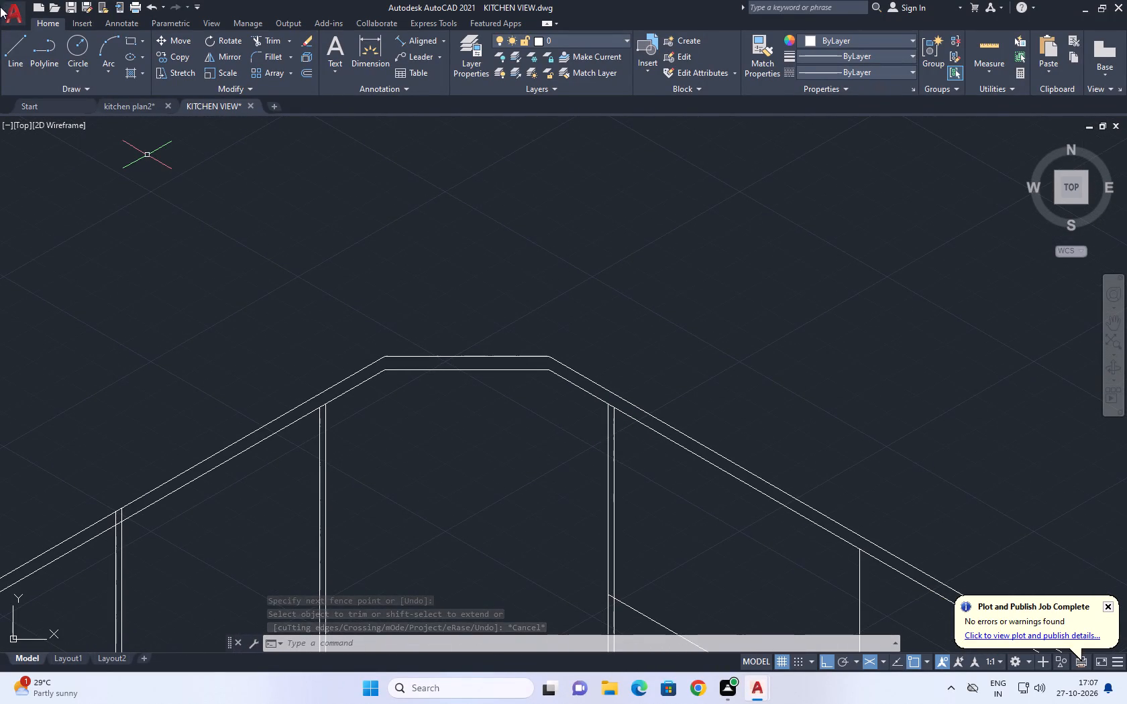
pyautogui.click(23, 43)
pyautogui.scroll(1, 331, 405)
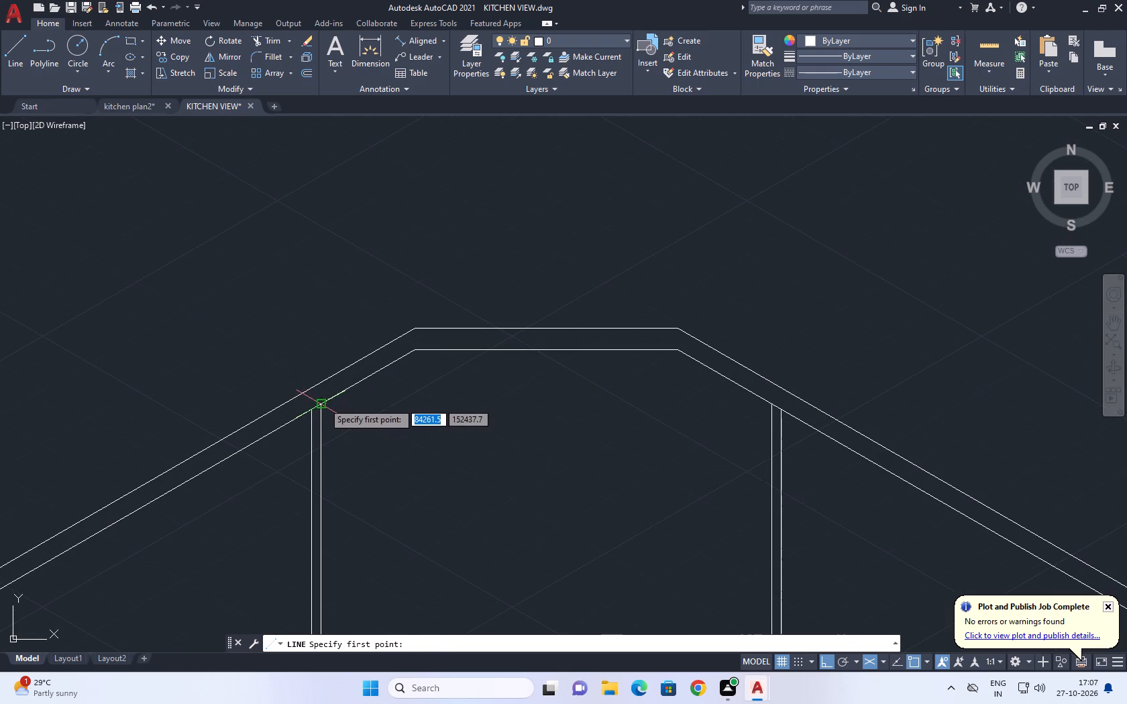
pyautogui.click(322, 403)
pyautogui.click(767, 404)
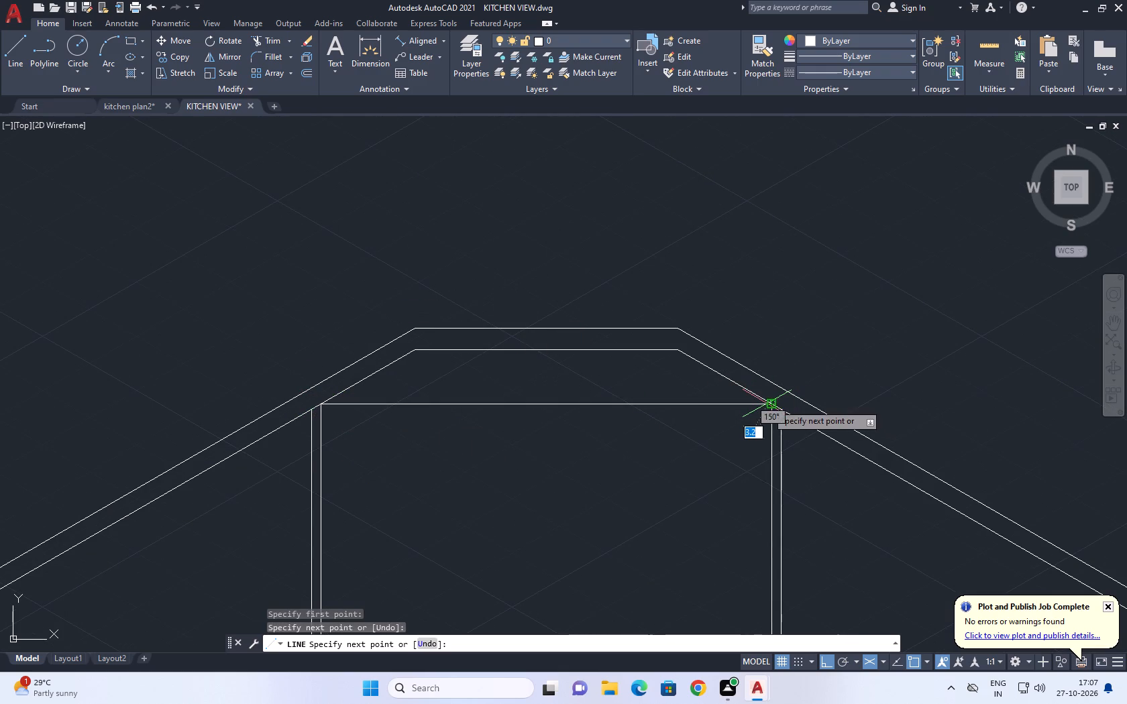
pyautogui.rightClick(767, 404)
pyautogui.click(794, 421)
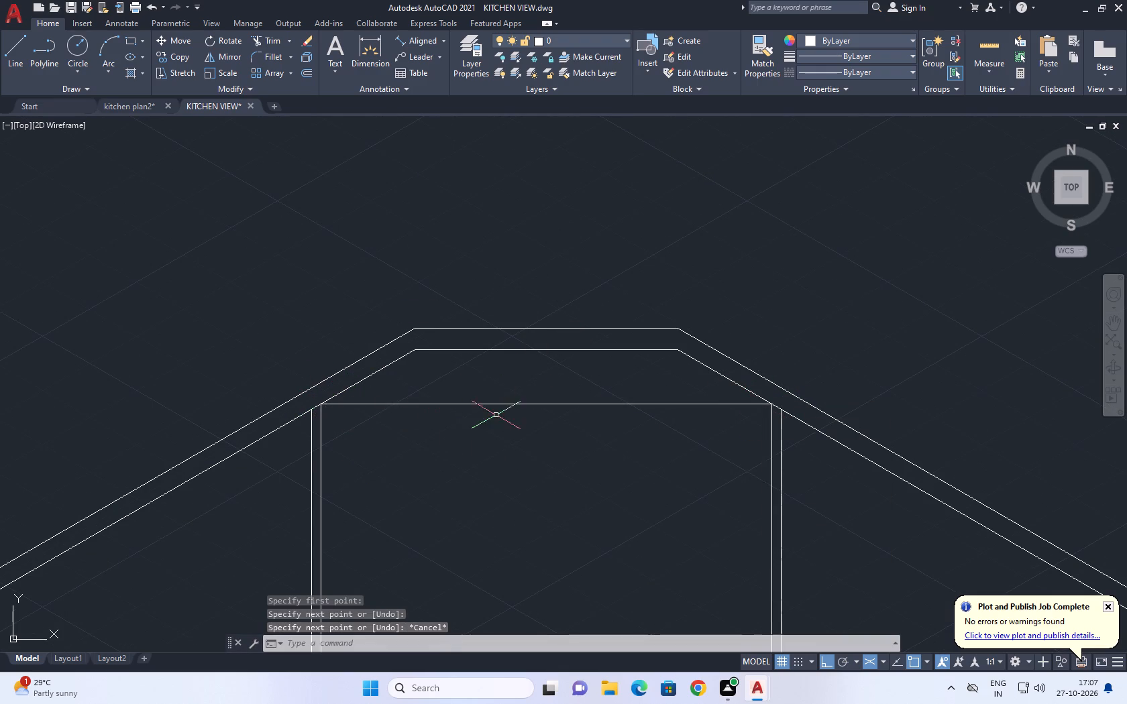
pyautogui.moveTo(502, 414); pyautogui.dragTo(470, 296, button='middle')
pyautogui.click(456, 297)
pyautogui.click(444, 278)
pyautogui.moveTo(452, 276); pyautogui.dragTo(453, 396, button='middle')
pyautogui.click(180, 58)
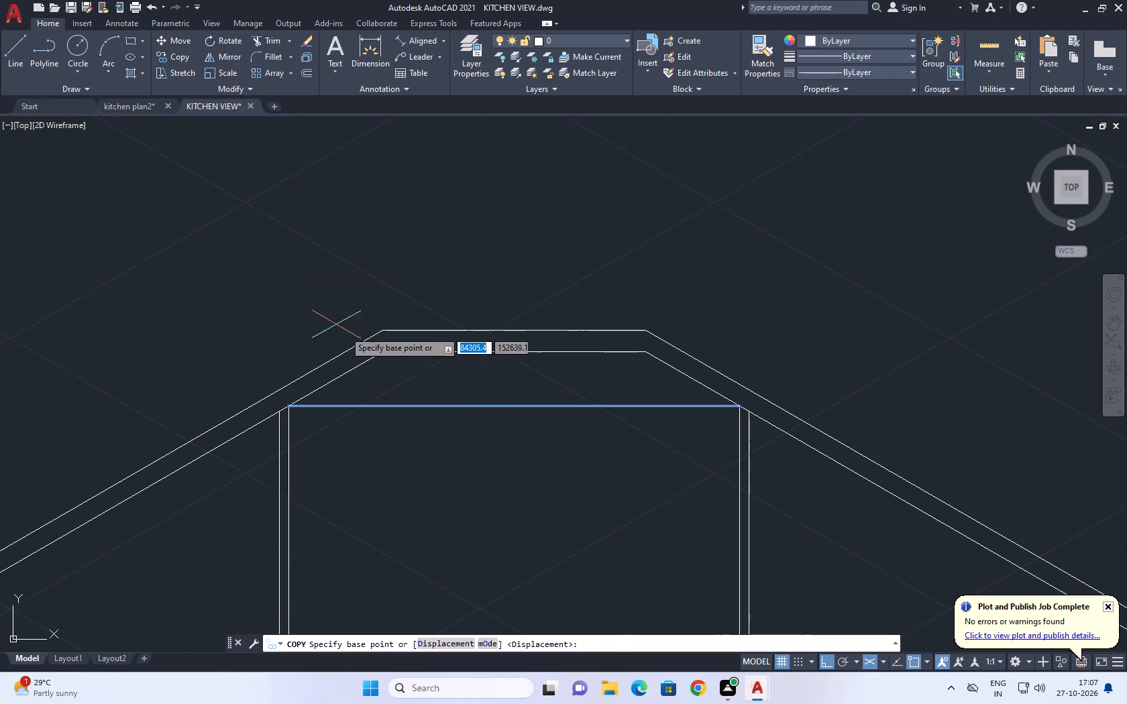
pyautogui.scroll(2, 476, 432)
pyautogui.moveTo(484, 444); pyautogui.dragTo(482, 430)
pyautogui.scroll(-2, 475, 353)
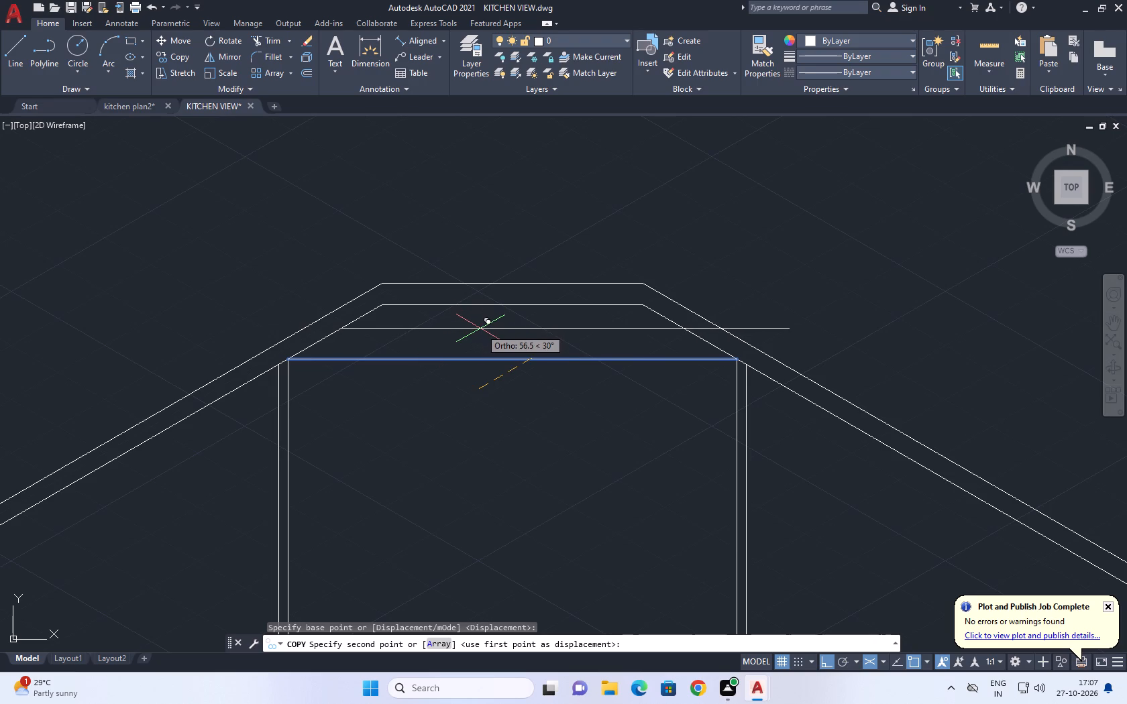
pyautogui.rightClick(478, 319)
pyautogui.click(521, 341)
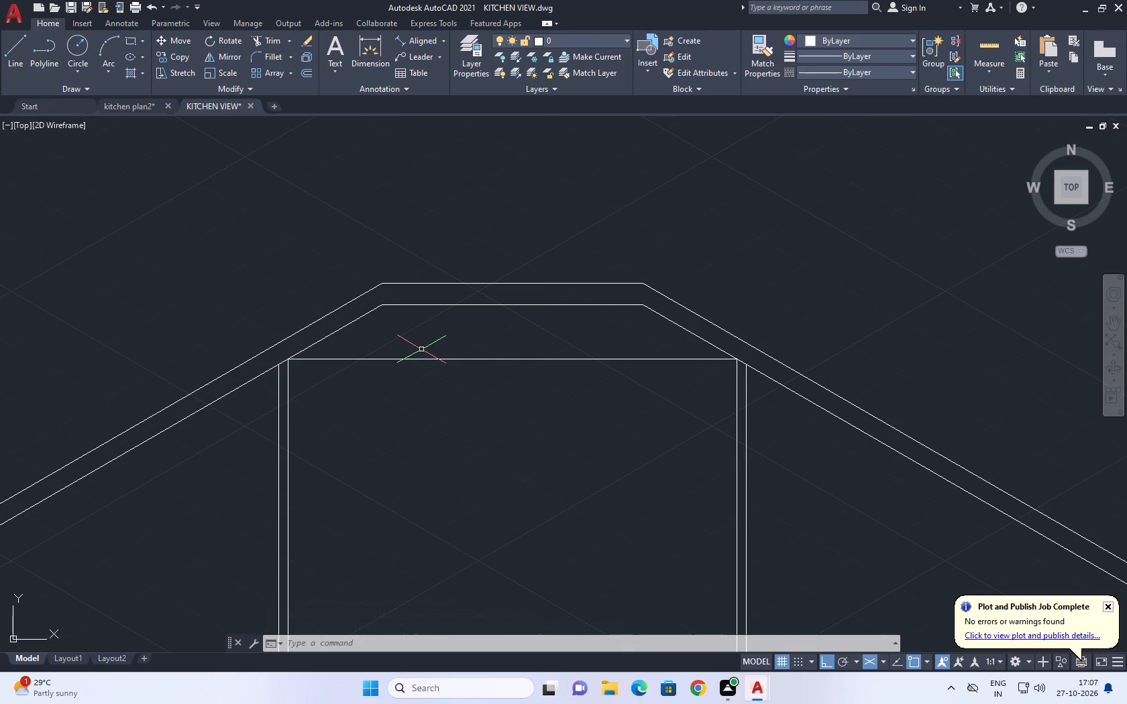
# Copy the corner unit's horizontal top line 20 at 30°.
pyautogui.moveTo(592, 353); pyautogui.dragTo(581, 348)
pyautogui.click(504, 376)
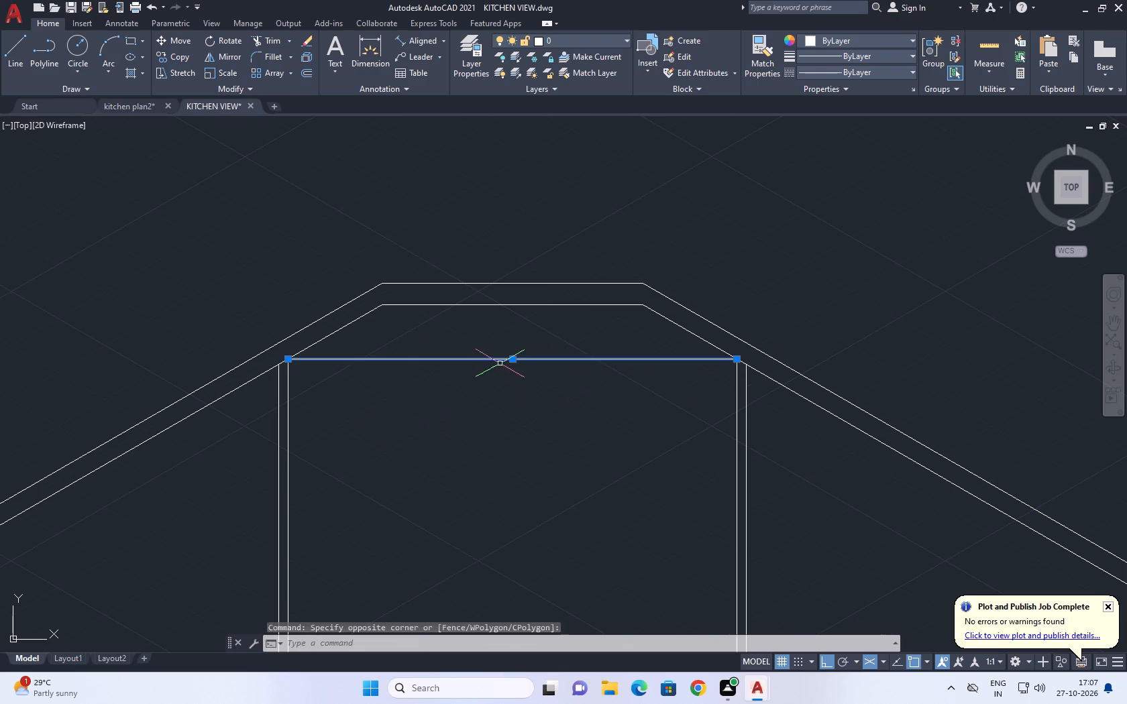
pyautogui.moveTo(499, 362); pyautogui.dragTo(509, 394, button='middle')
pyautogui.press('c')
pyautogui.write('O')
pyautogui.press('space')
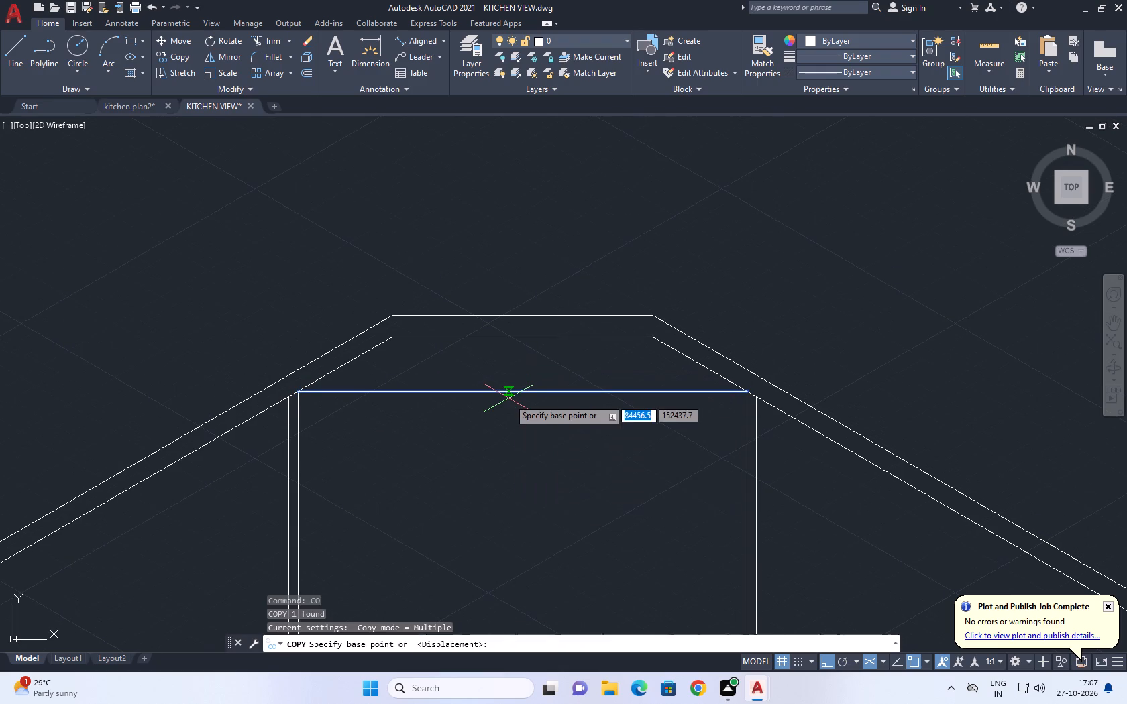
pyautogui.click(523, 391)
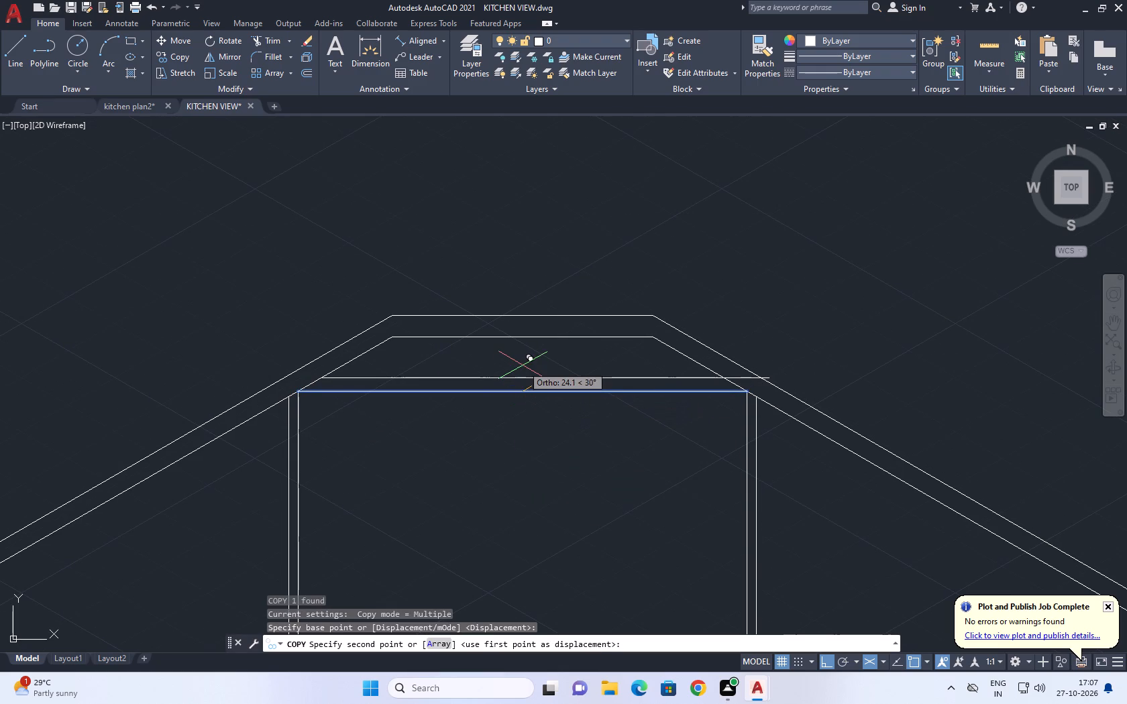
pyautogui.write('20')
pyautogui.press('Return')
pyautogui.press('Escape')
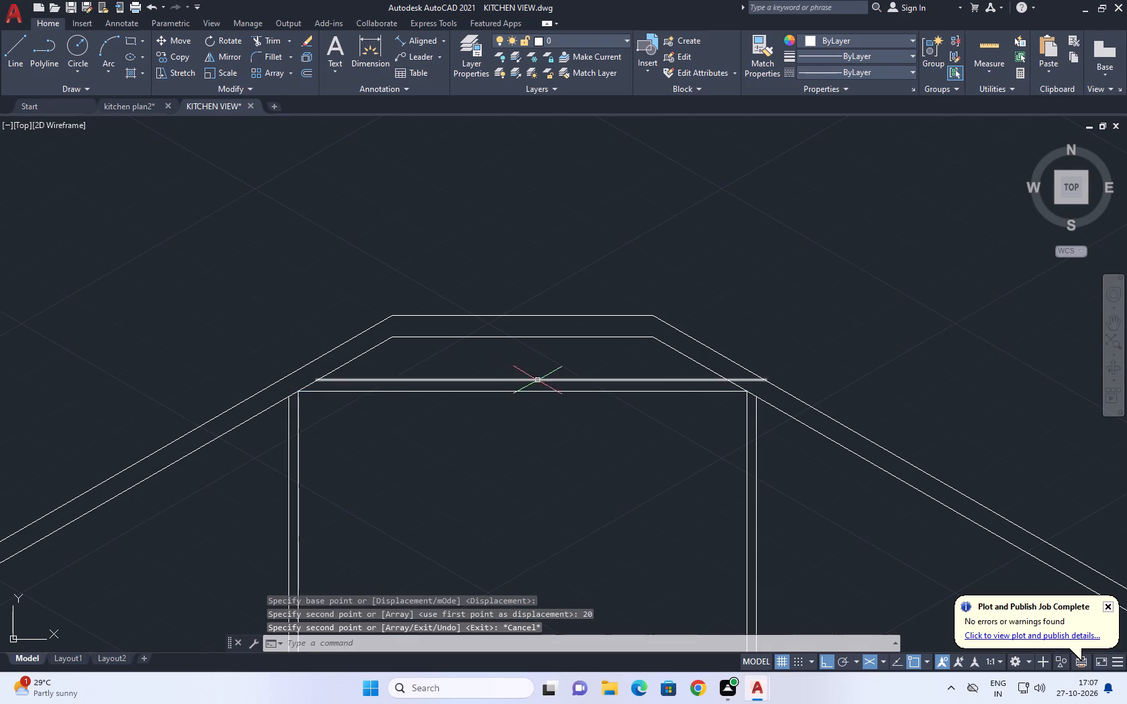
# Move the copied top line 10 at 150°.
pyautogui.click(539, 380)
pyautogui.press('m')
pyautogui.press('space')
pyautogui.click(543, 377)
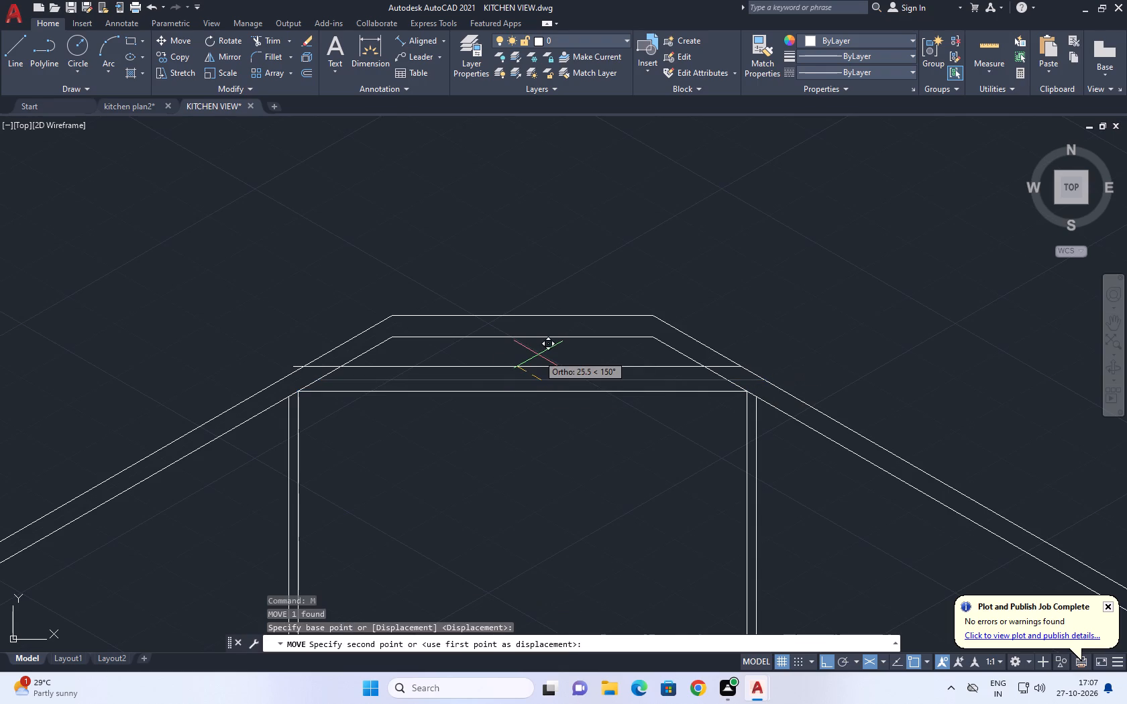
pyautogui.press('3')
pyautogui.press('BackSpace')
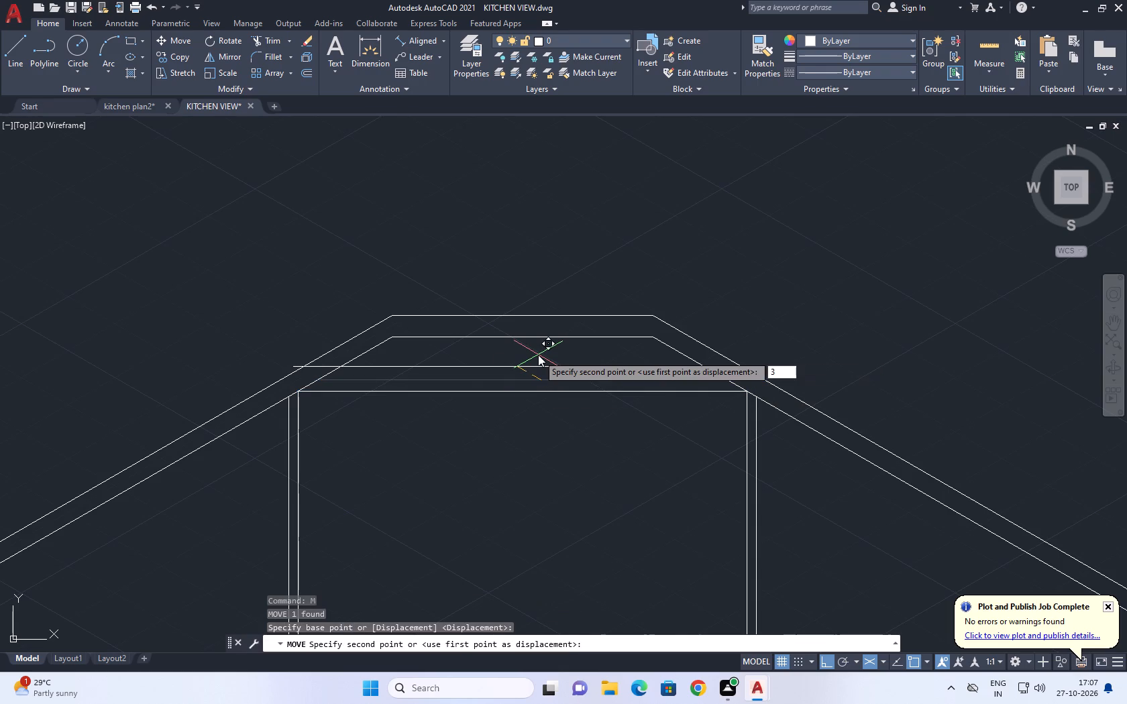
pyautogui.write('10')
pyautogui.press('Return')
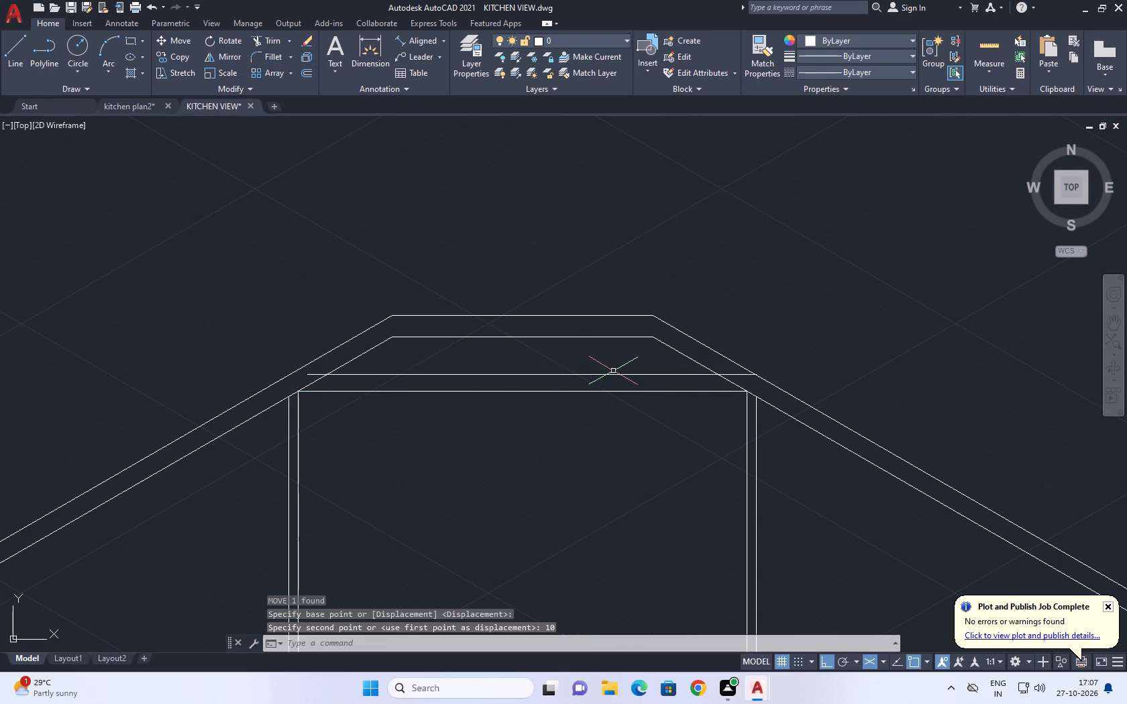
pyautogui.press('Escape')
# Measure the spacing between the two short horizontal wall lines above the corner unit.
pyautogui.moveTo(579, 344); pyautogui.dragTo(529, 384, button='middle')
pyautogui.click(987, 44)
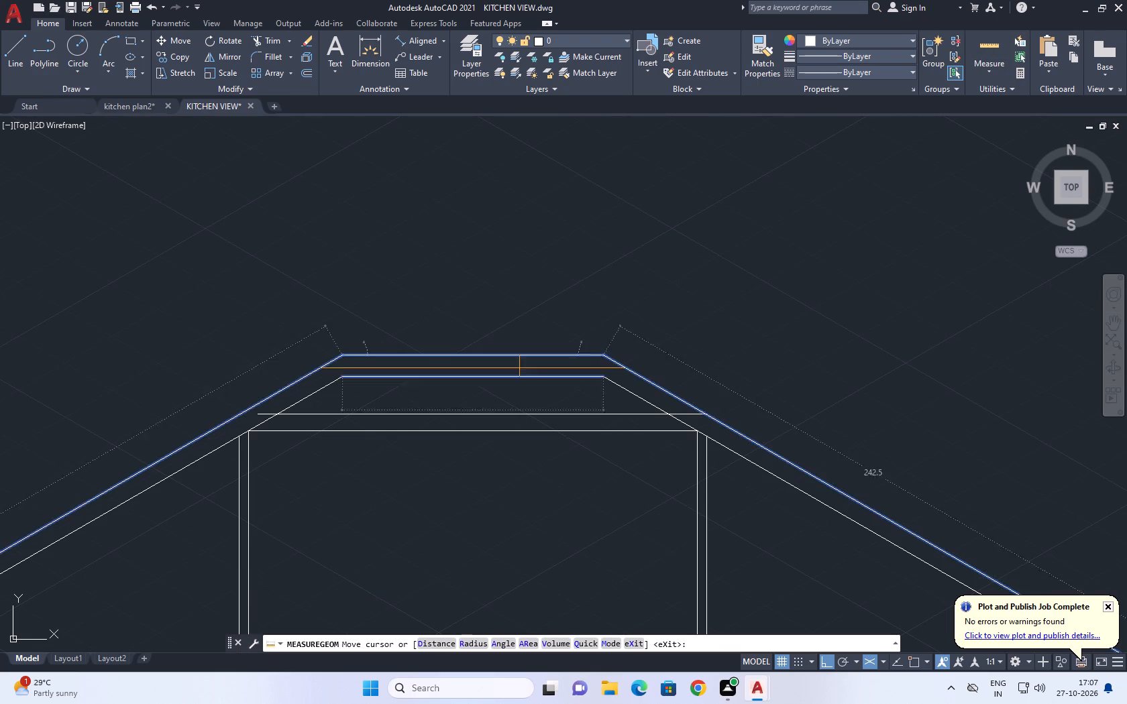
pyautogui.press('Escape')
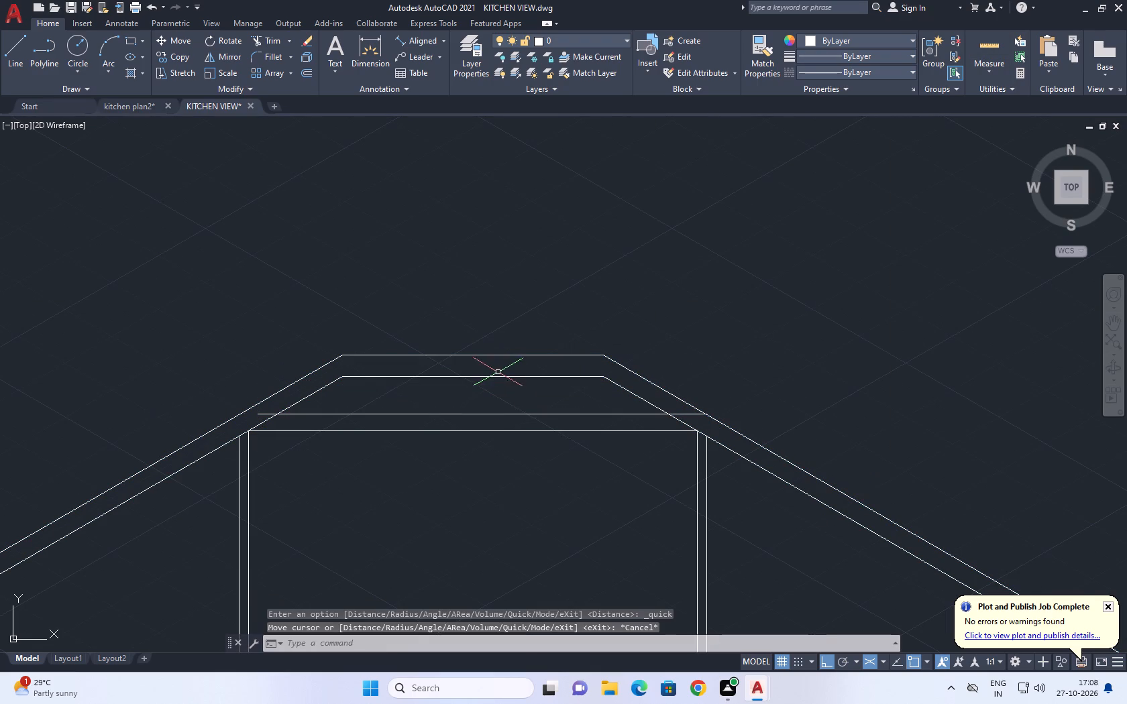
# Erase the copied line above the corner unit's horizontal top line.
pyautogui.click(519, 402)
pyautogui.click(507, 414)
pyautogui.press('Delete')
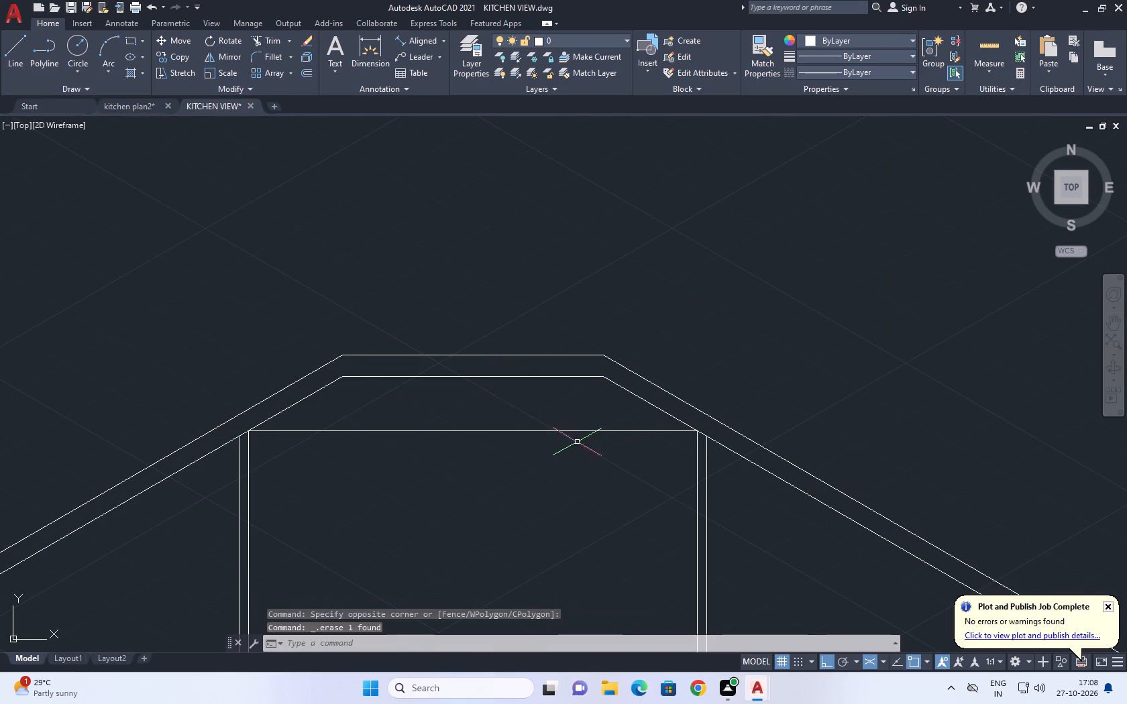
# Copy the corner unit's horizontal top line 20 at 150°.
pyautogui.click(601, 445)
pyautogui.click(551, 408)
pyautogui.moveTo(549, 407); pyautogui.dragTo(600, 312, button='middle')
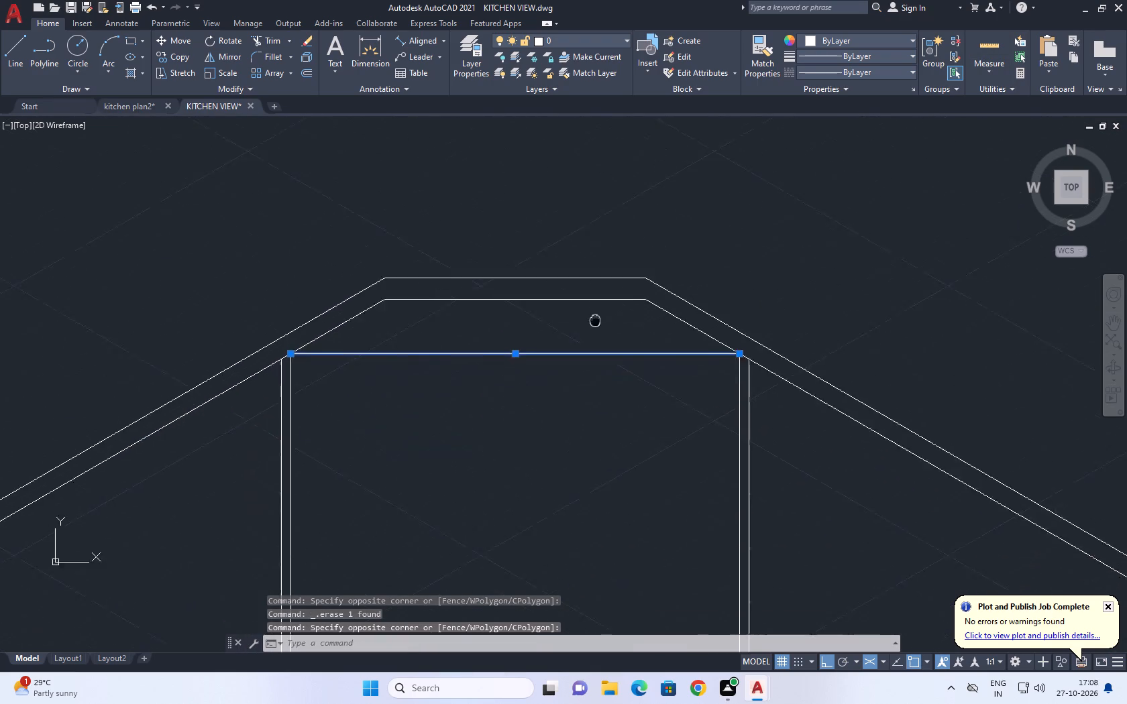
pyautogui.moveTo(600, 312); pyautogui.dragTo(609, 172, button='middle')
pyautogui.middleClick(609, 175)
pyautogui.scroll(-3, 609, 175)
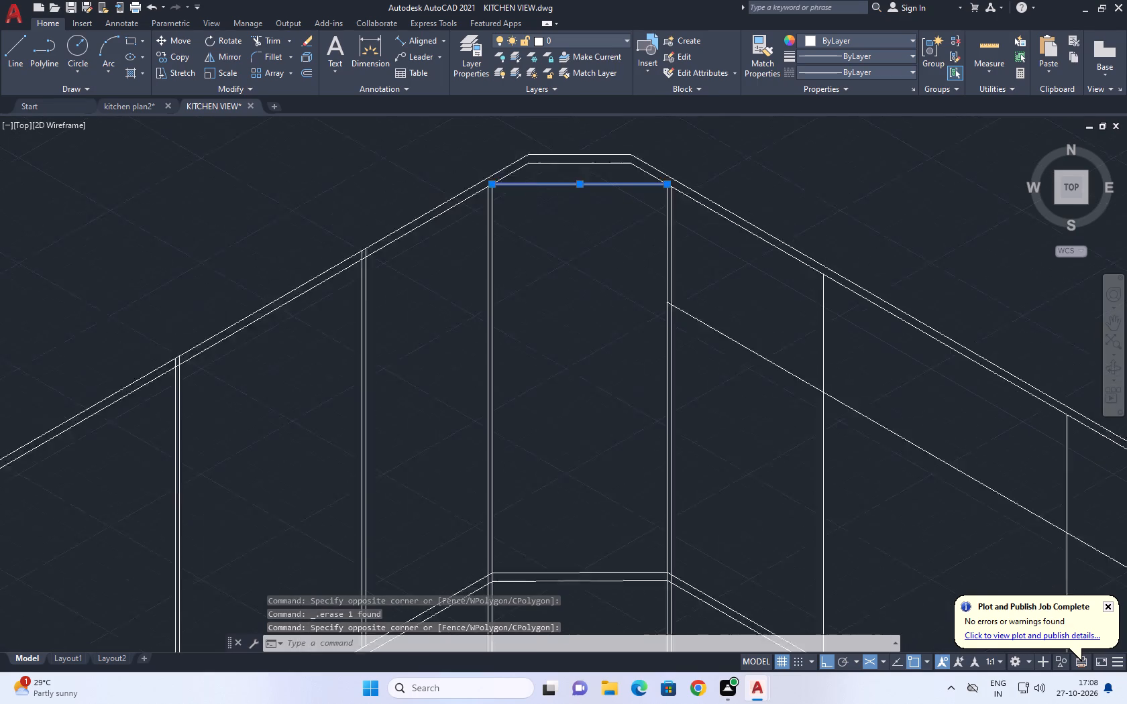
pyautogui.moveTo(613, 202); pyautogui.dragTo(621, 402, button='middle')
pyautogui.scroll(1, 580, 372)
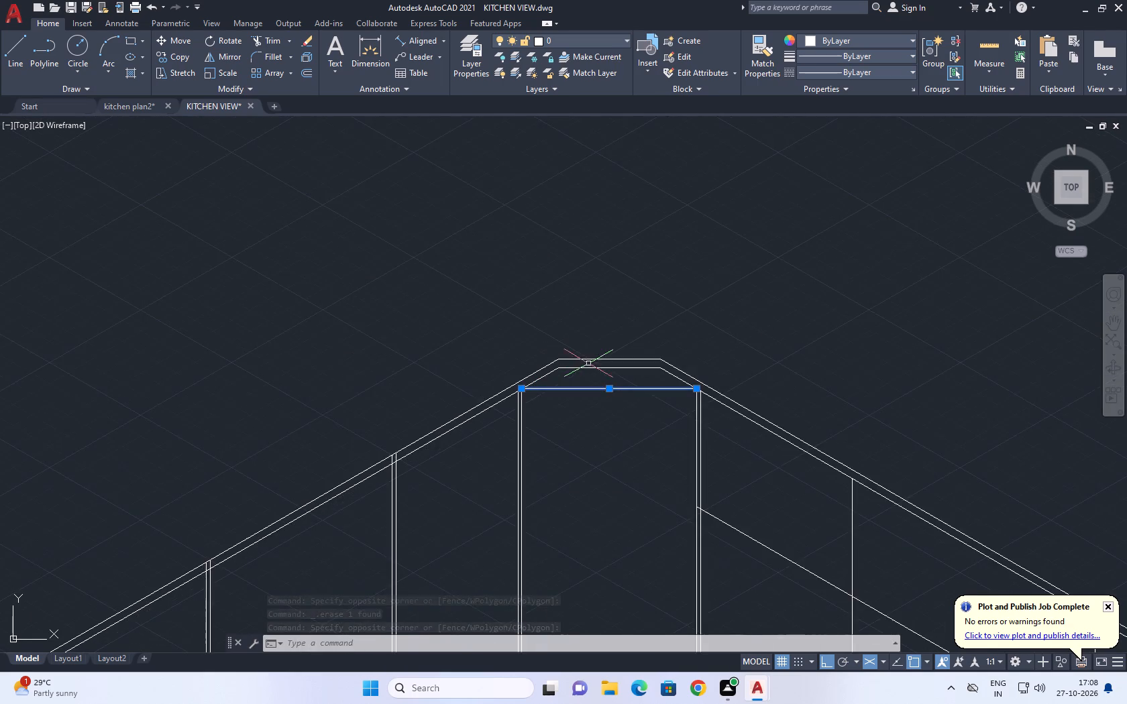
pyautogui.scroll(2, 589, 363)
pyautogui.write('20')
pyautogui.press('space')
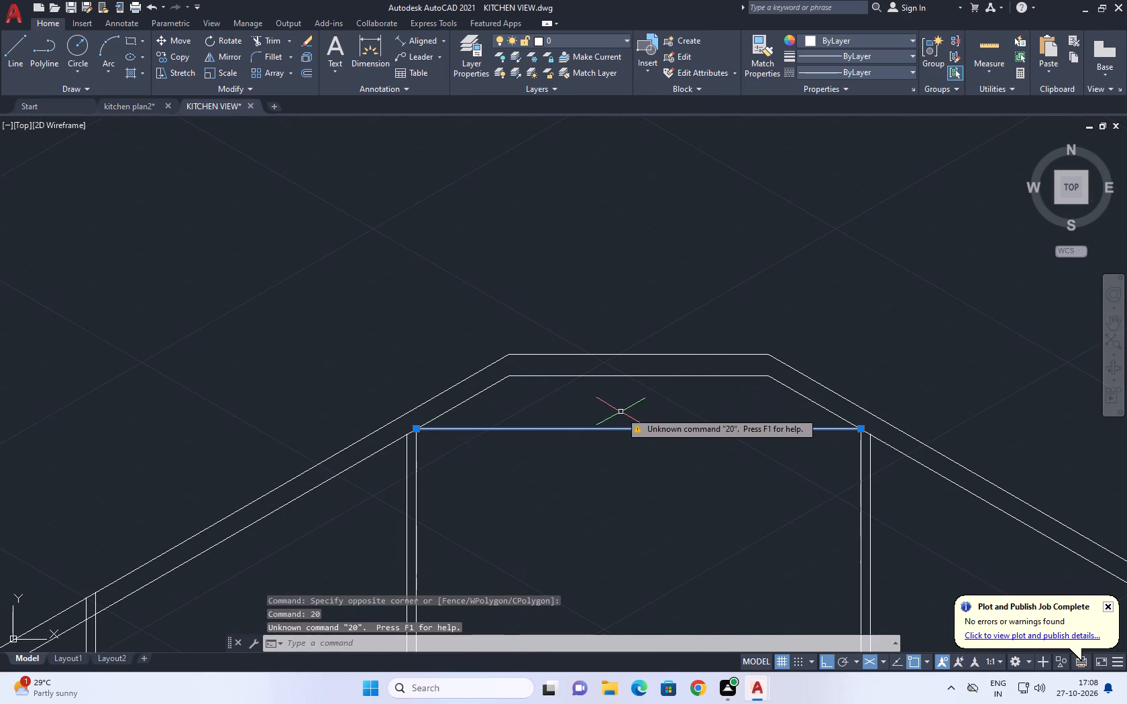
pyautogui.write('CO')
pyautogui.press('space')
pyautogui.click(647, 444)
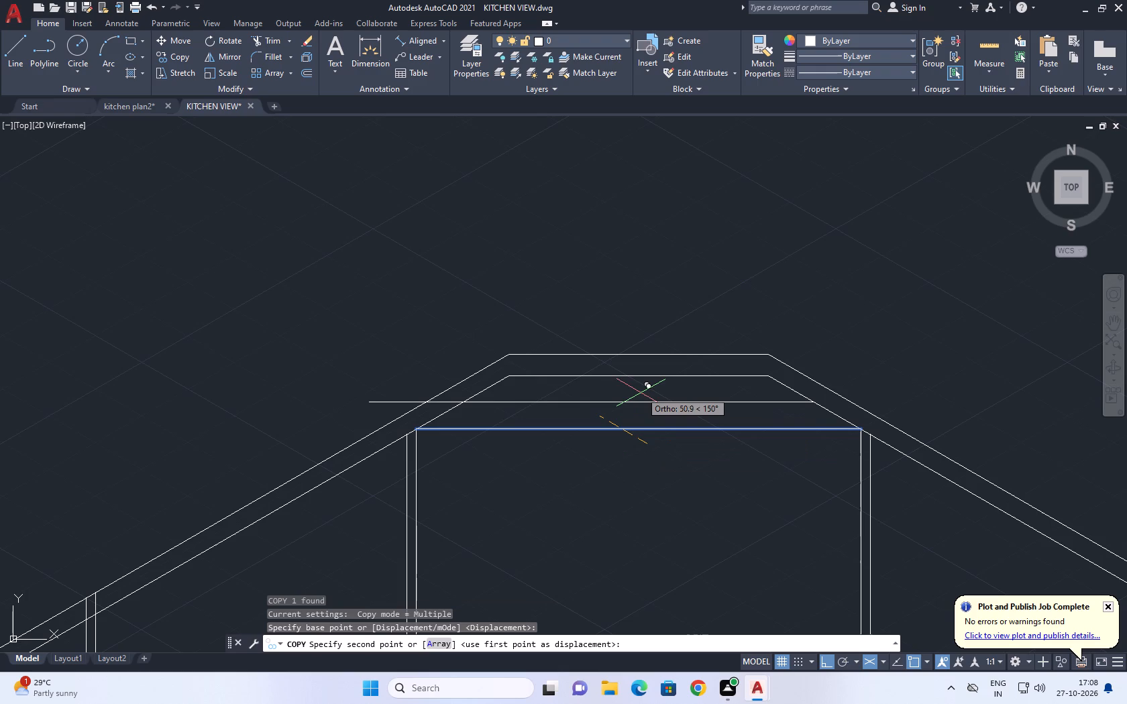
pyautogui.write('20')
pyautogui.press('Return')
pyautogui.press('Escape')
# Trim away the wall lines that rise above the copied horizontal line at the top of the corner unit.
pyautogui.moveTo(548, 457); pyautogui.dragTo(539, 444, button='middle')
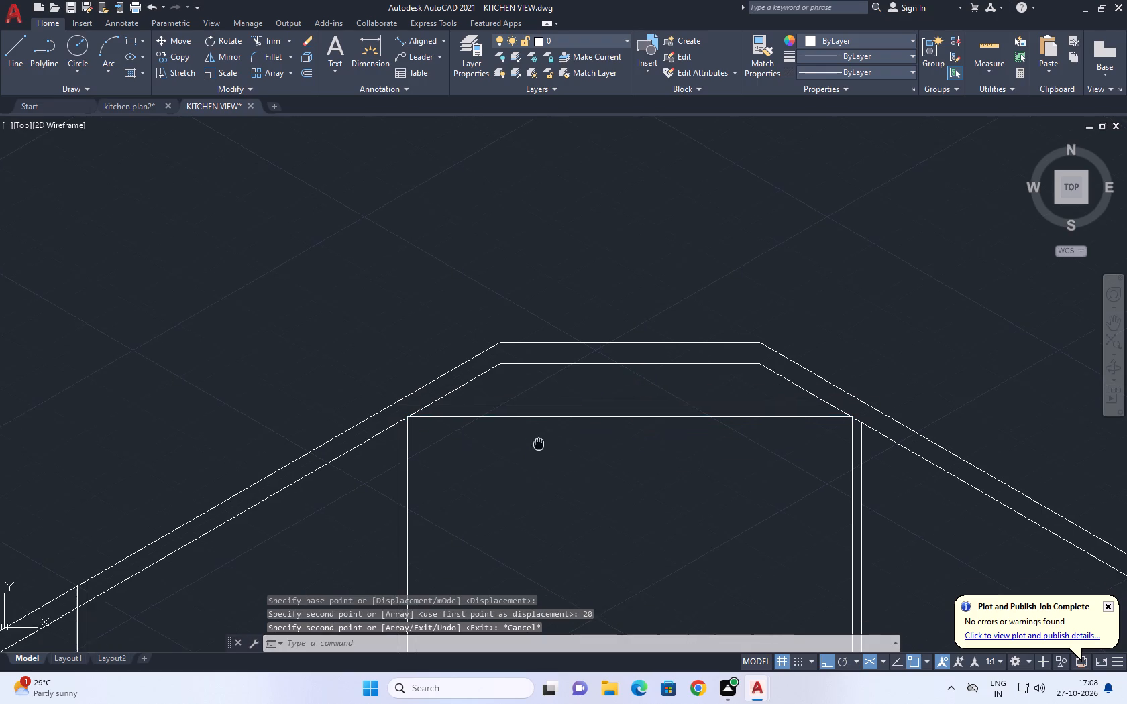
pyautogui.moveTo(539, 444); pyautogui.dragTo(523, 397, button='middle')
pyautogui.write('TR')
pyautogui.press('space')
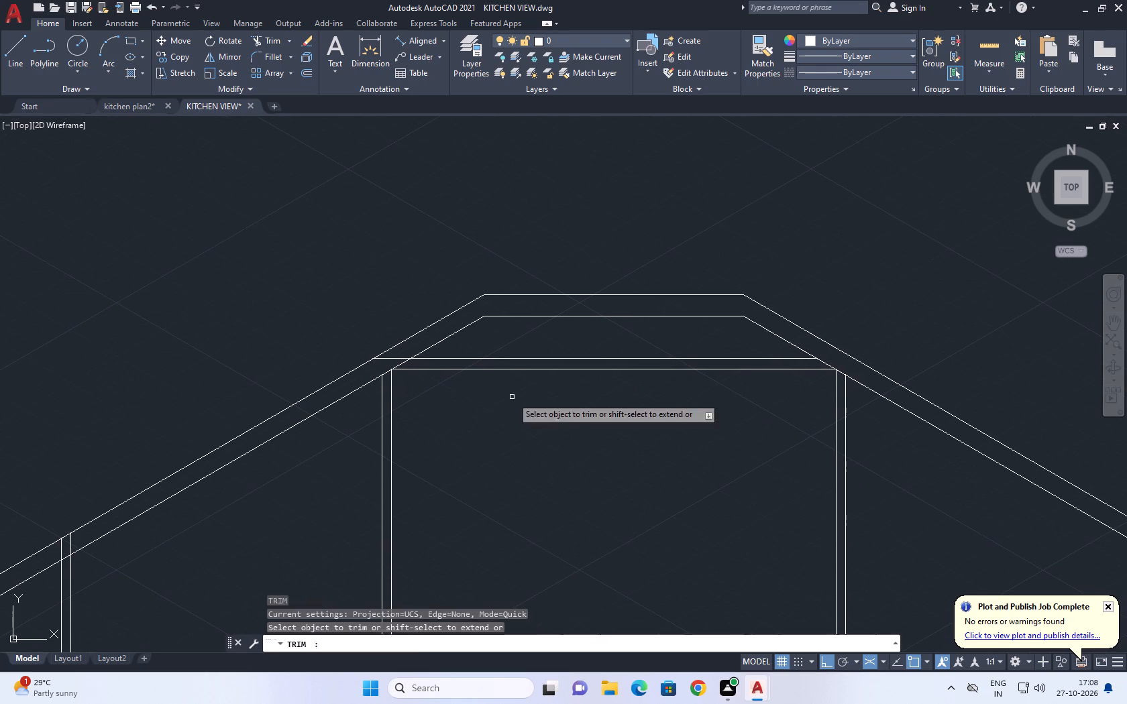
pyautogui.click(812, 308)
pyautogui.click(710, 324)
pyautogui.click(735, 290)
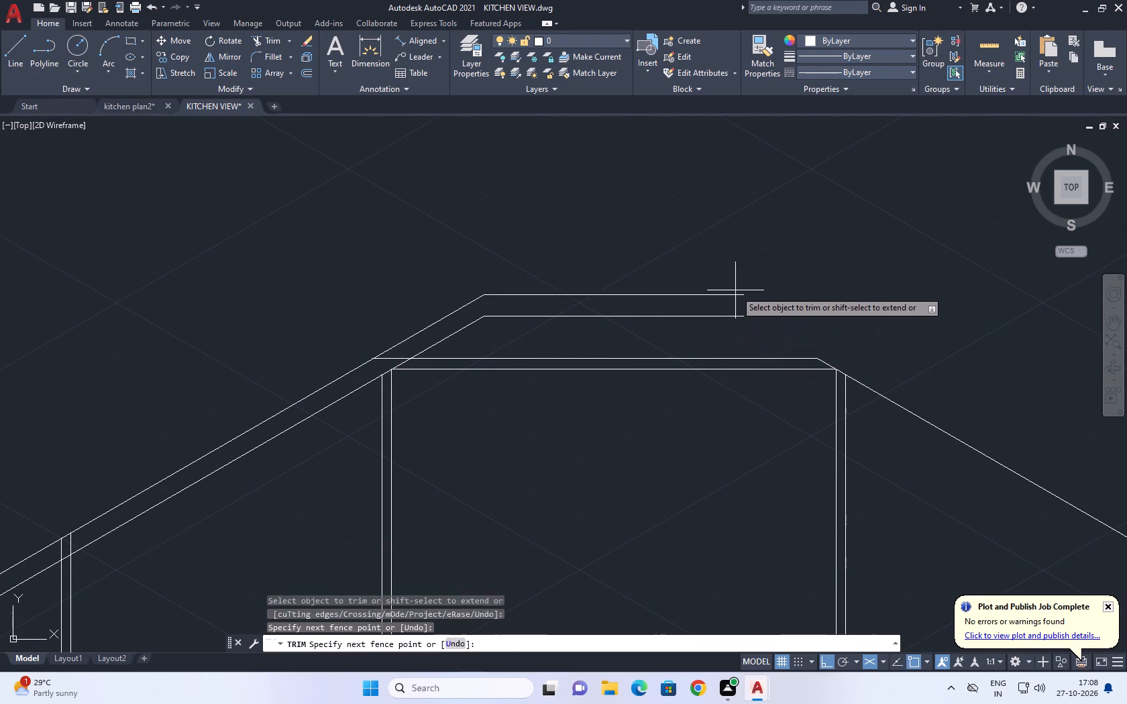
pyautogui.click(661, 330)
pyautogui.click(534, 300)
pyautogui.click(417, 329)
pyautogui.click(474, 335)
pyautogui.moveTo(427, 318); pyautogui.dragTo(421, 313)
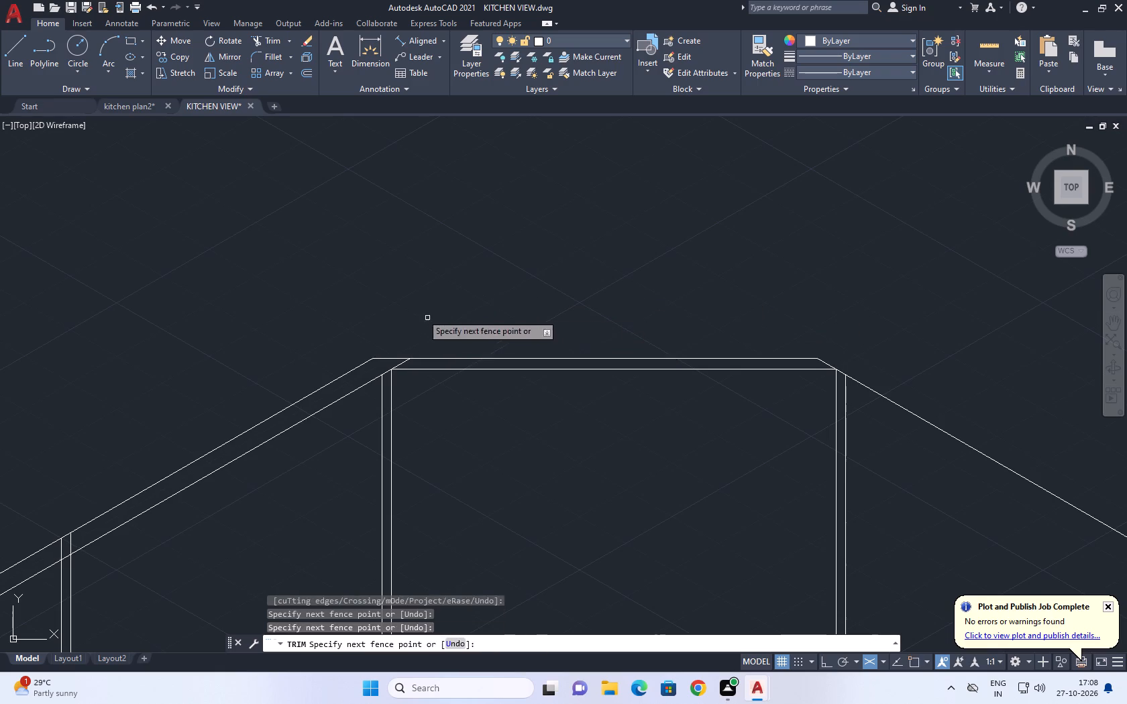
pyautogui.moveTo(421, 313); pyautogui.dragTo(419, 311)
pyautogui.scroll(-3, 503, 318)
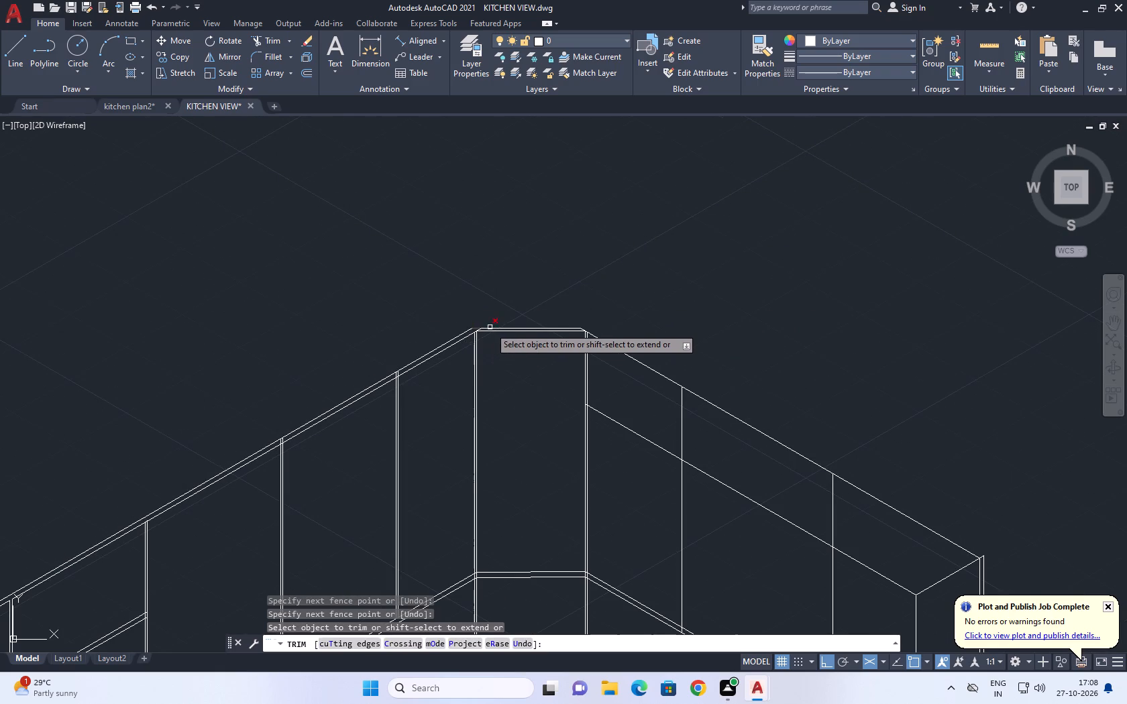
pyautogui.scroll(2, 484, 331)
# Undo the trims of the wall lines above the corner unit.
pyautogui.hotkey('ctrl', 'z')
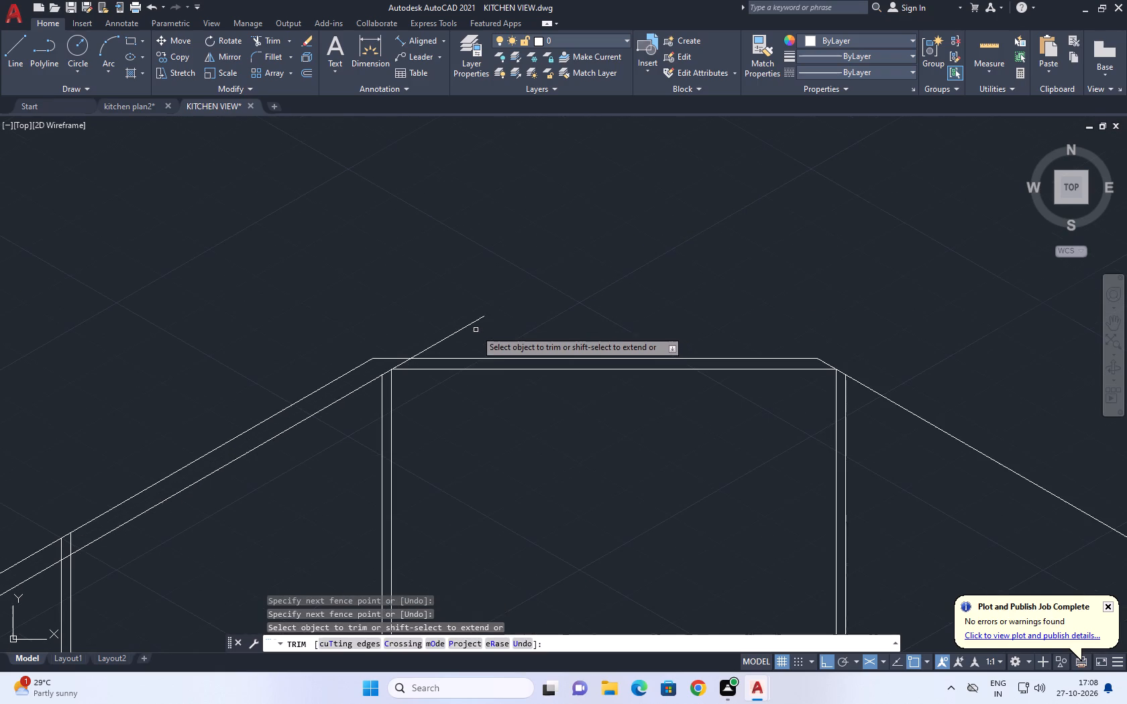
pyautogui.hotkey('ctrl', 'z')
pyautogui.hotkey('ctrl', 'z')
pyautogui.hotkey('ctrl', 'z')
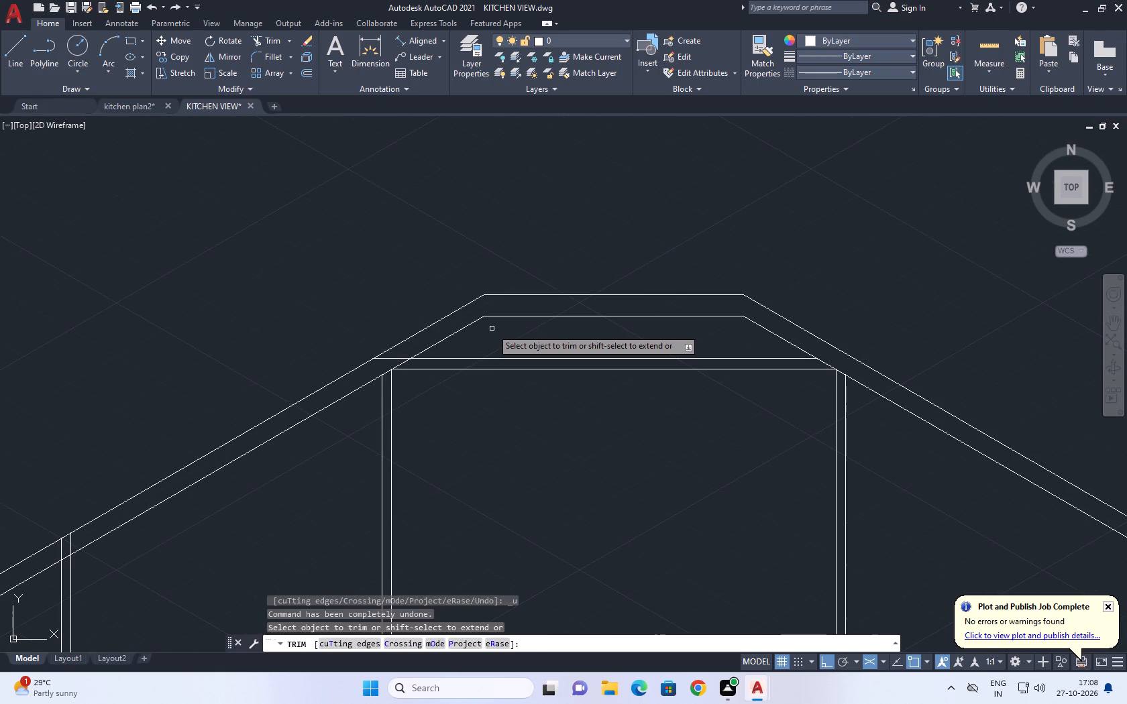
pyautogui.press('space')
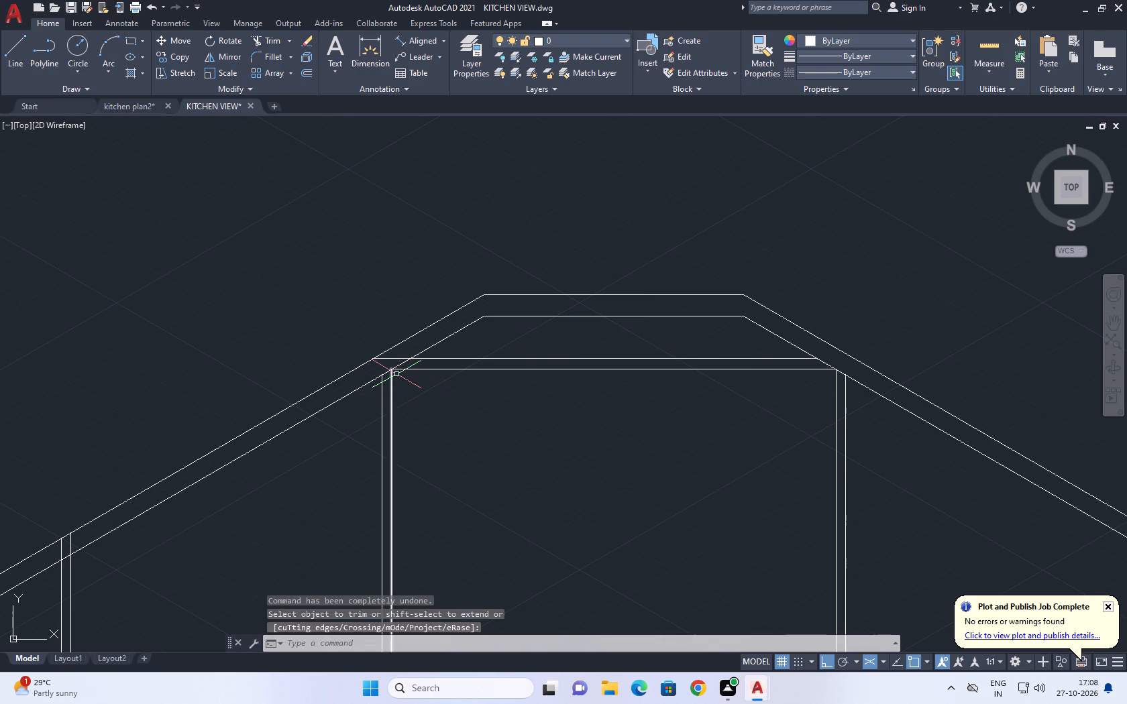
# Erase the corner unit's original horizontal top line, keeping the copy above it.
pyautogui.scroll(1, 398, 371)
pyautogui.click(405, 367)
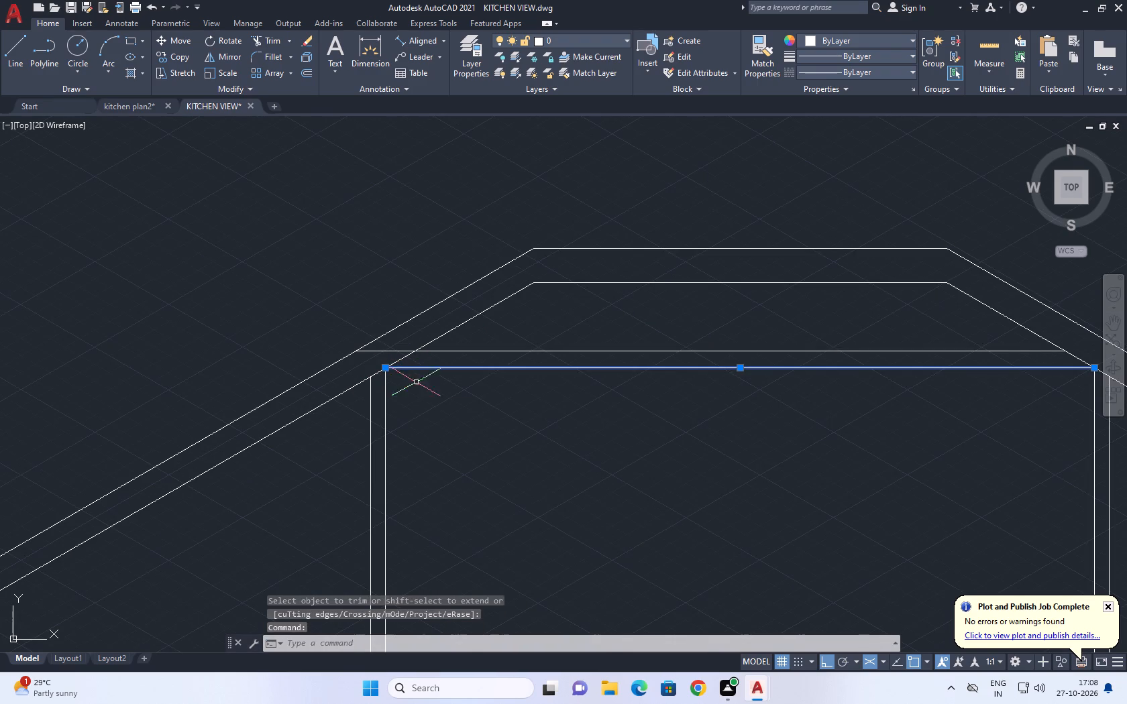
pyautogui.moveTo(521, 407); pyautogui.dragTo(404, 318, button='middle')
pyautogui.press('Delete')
# Examine the corner unit's top edge against the adjoining wall cabinets and the rest of the wireframe.
pyautogui.moveTo(658, 360); pyautogui.dragTo(653, 359, button='middle')
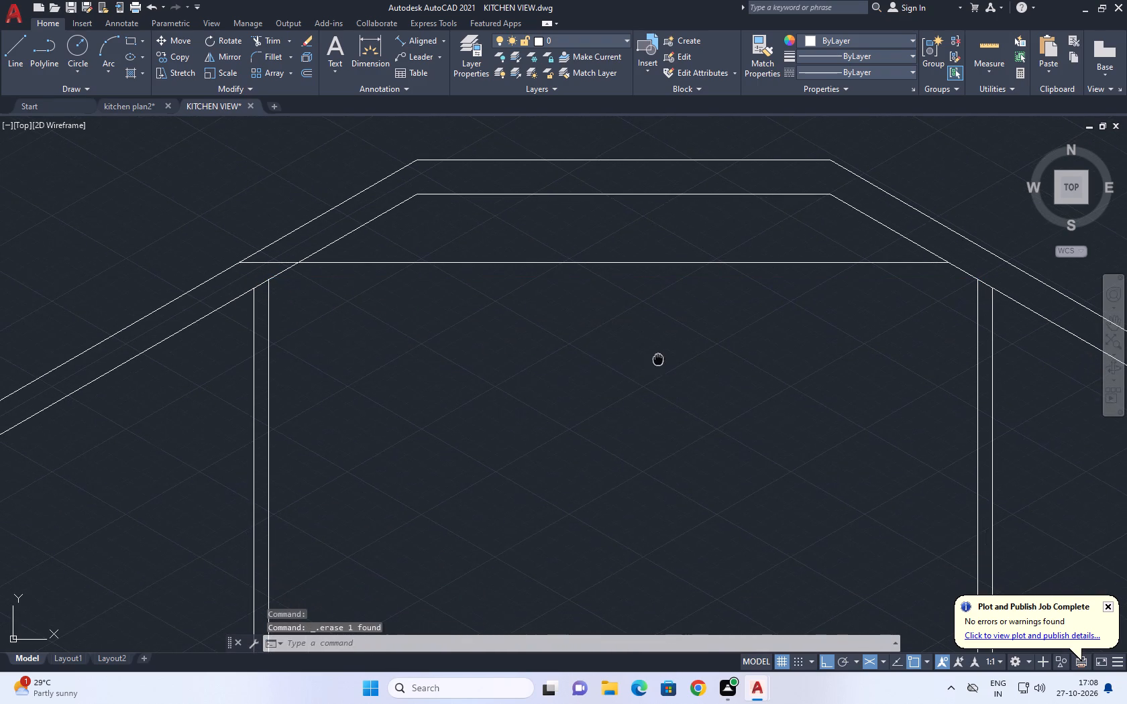
pyautogui.moveTo(653, 359); pyautogui.dragTo(463, 377, button='middle')
pyautogui.scroll(-3, 716, 318)
pyautogui.moveTo(720, 311); pyautogui.dragTo(655, 367, button='middle')
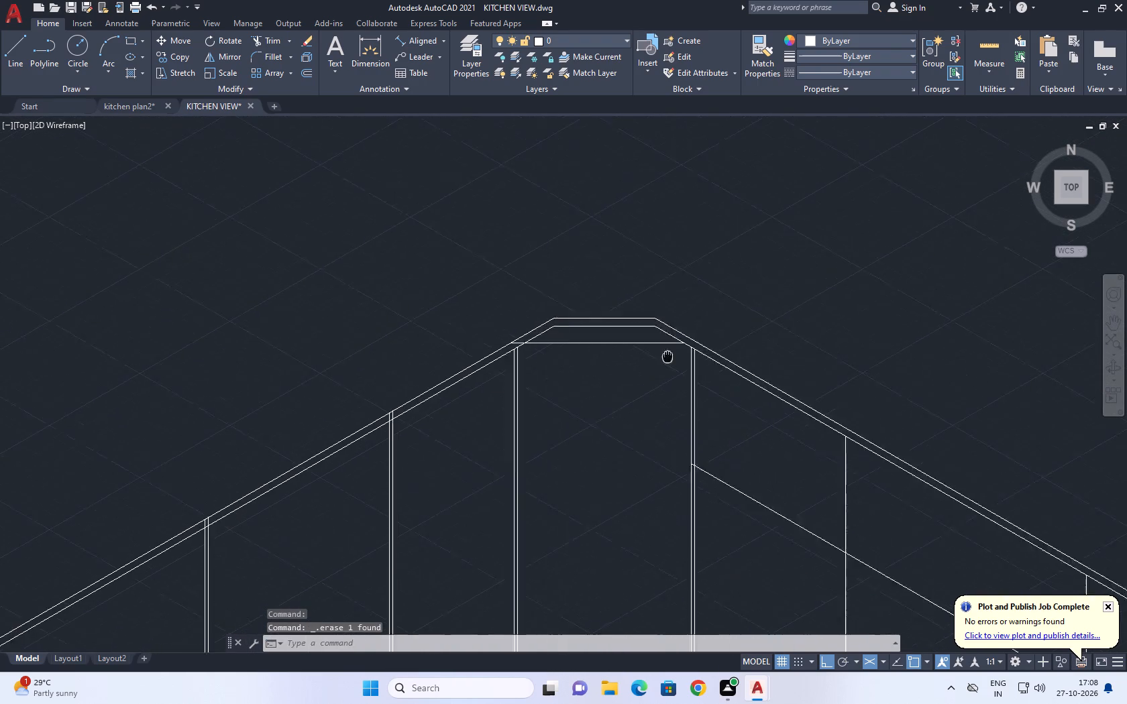
pyautogui.moveTo(655, 367); pyautogui.dragTo(583, 392, button='middle')
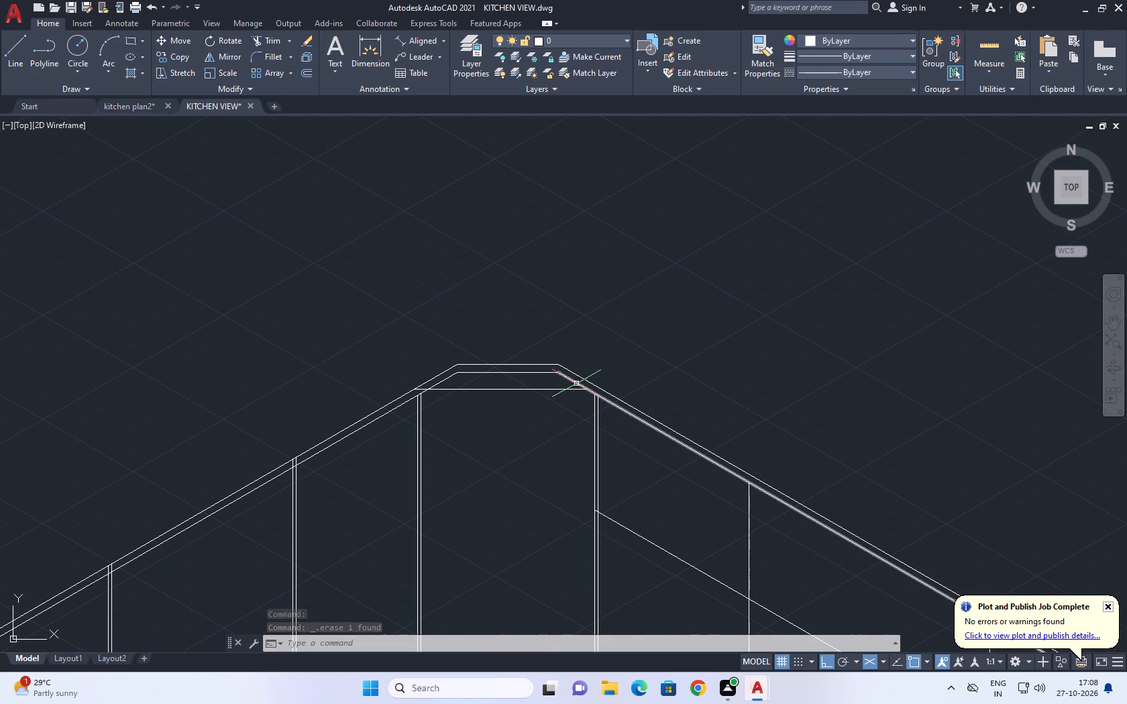
pyautogui.scroll(-5, 647, 379)
pyautogui.moveTo(631, 405); pyautogui.dragTo(534, 288, button='middle')
pyautogui.scroll(3, 529, 264)
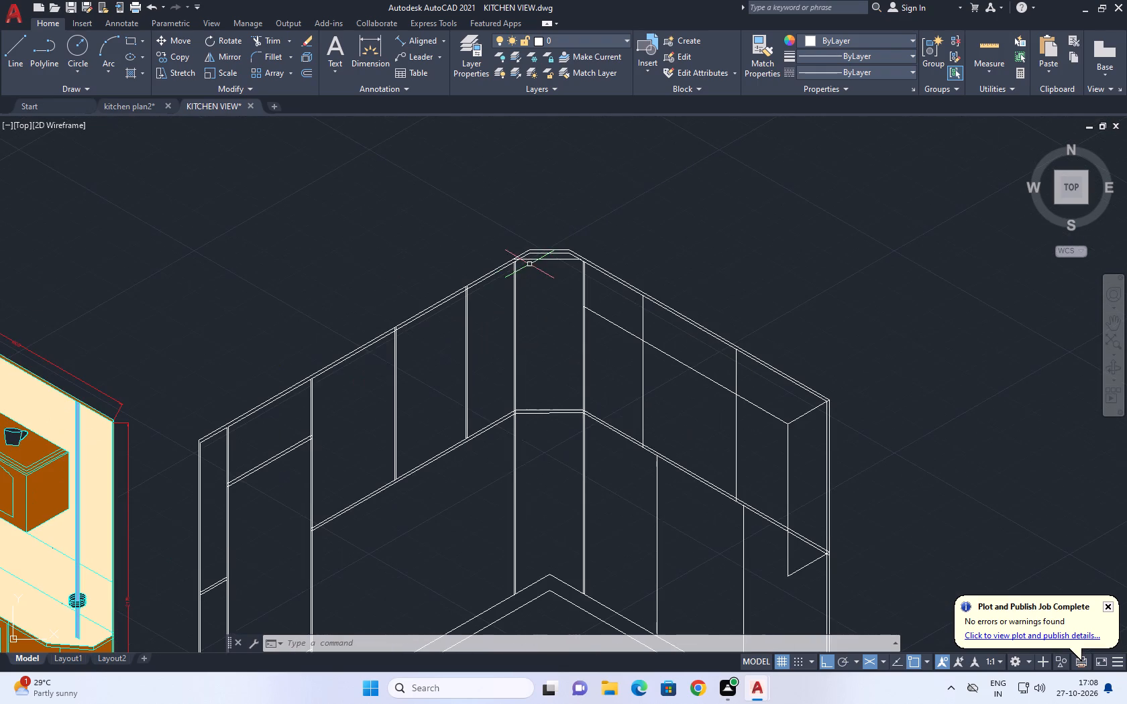
pyautogui.moveTo(535, 258); pyautogui.dragTo(521, 249, button='middle')
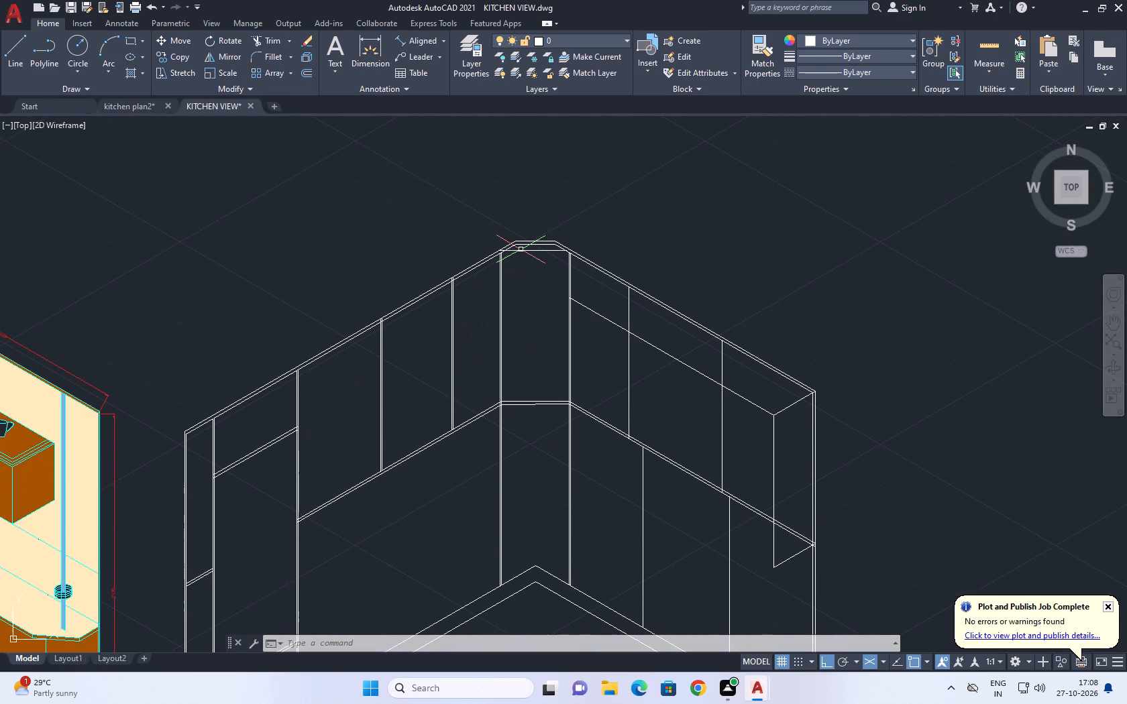
# Undo the corner wall unit edits back to before its right side was moved outward to widen it.
pyautogui.hotkey('ctrl', 'z')
pyautogui.hotkey('ctrl', 'z')
pyautogui.hotkey('ctrl', 'z')
pyautogui.hotkey('ctrl', 'z')
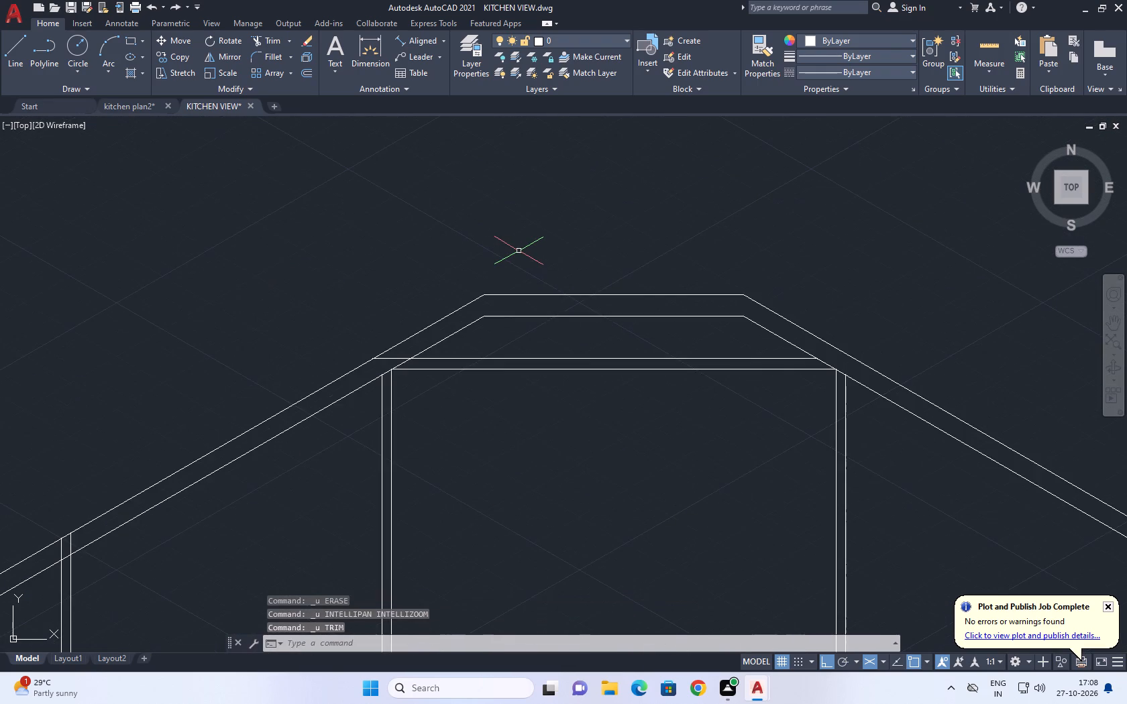
pyautogui.hotkey('ctrl', 'z')
pyautogui.hotkey('ctrl', 'z')
pyautogui.hotkey('ctrl', 'z')
pyautogui.hotkey('ctrl', 'z')
pyautogui.hotkey('ctrl', 'z')
pyautogui.hotkey('ctrl', 'z')
pyautogui.hotkey('ctrl', 'z')
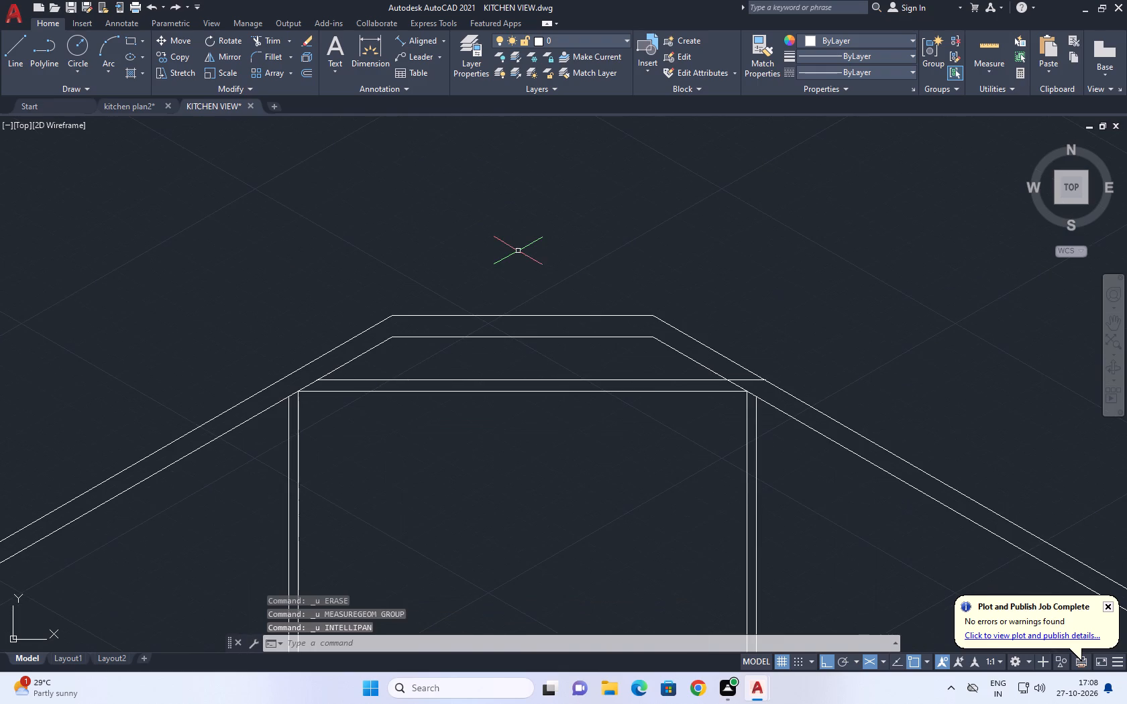
pyautogui.hotkey('ctrl', 'z')
pyautogui.hotkey('ctrl', 'z')
pyautogui.hotkey('ctrl', 'z')
pyautogui.hotkey('ctrl', 'z')
pyautogui.hotkey('ctrl', 'z')
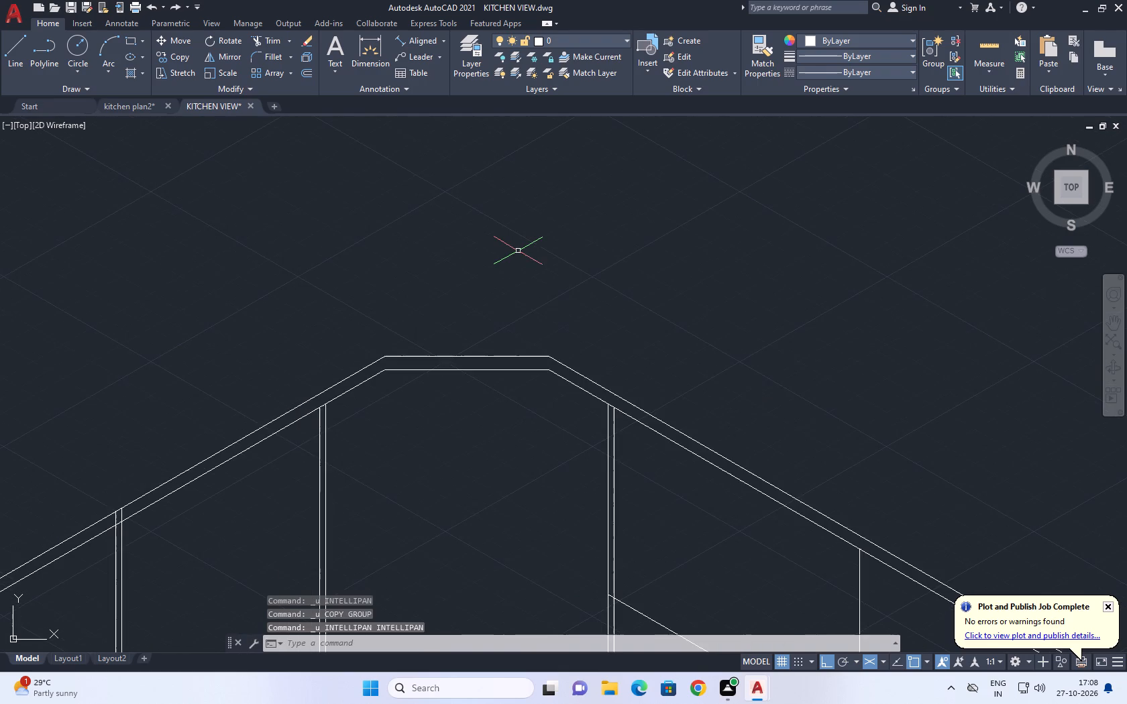
pyautogui.hotkey('ctrl', 'z')
pyautogui.hotkey('ctrl', 'z')
pyautogui.hotkey('ctrl', 'z')
pyautogui.hotkey('ctrl', 'z')
pyautogui.hotkey('ctrl', 'z')
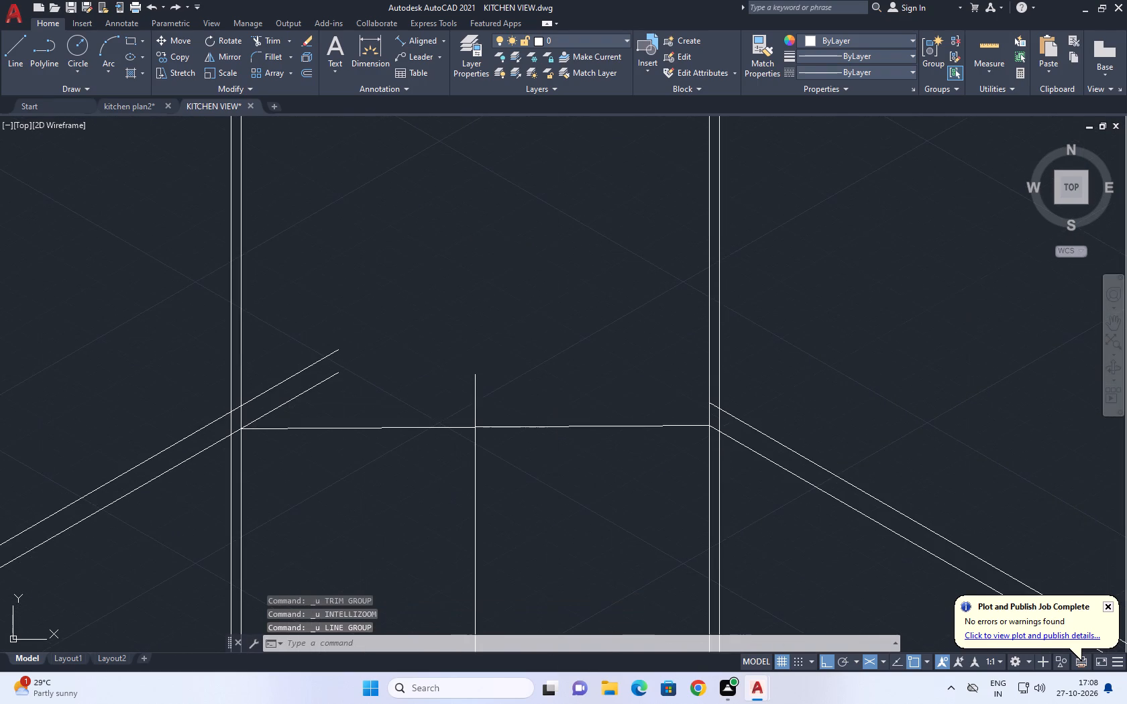
pyautogui.hotkey('ctrl', 'z')
pyautogui.hotkey('ctrl', 'z')
pyautogui.hotkey('ctrl', 'z')
pyautogui.hotkey('ctrl', 'z')
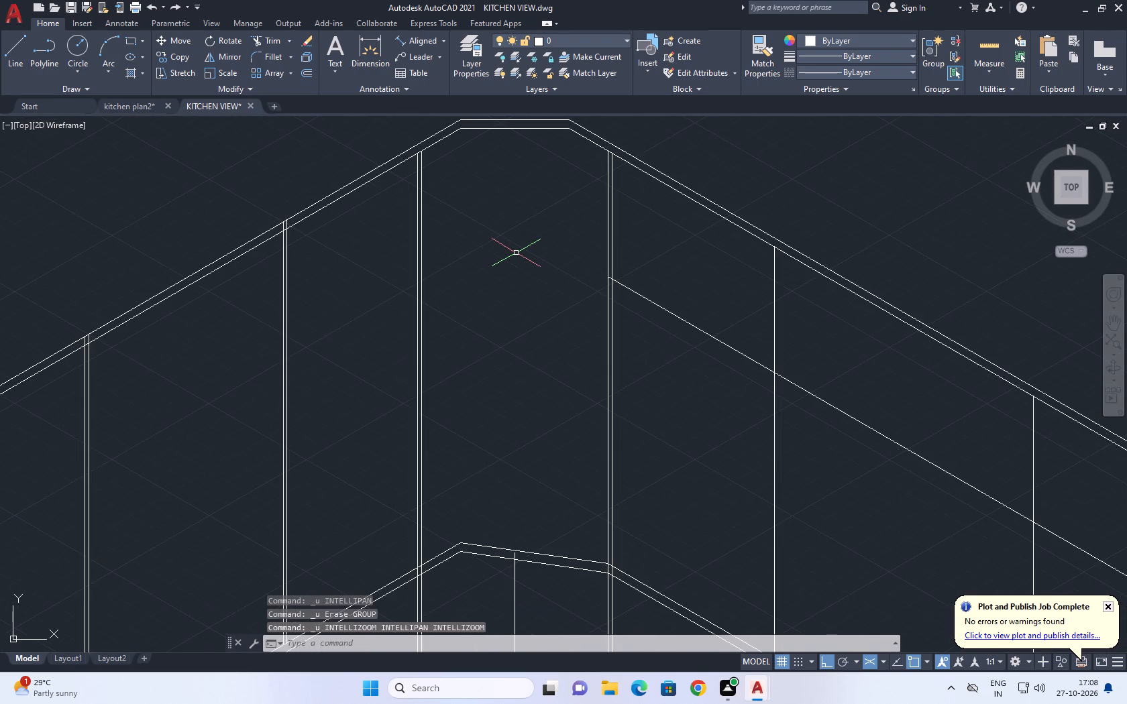
pyautogui.hotkey('ctrl', 'z')
pyautogui.hotkey('ctrl', 'z')
pyautogui.hotkey('ctrl', 'z')
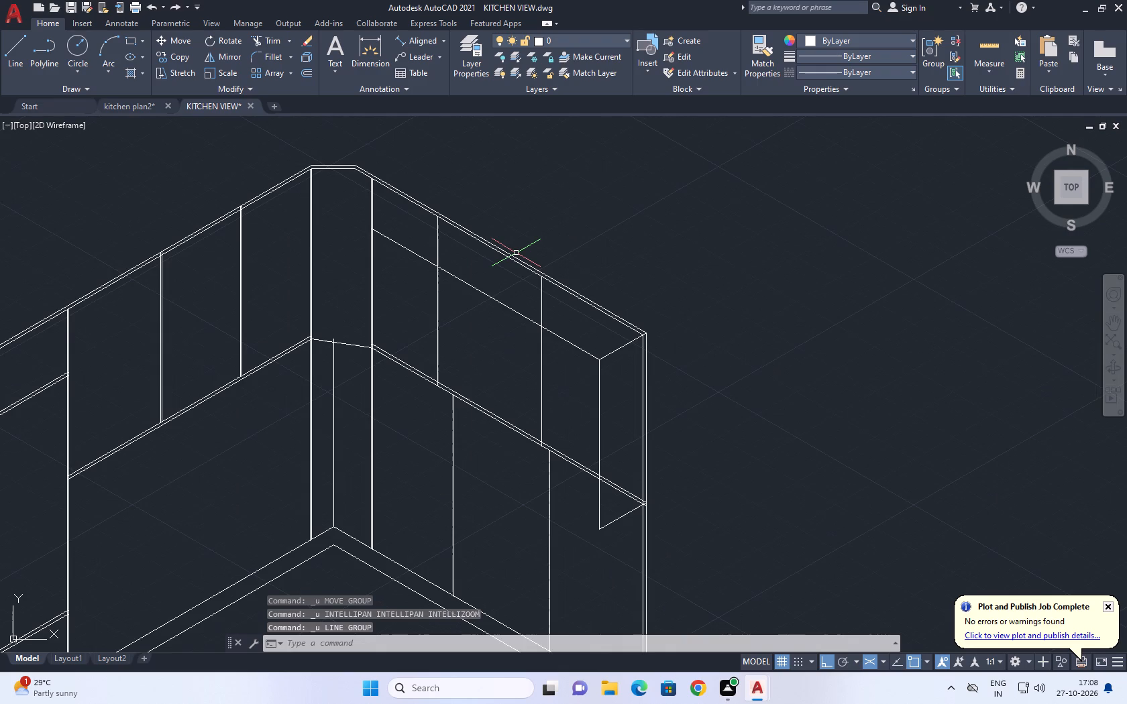
pyautogui.hotkey('ctrl', 'z')
pyautogui.hotkey('ctrl', 'z')
pyautogui.hotkey('ctrl', 'z')
pyautogui.hotkey('ctrl', 'z')
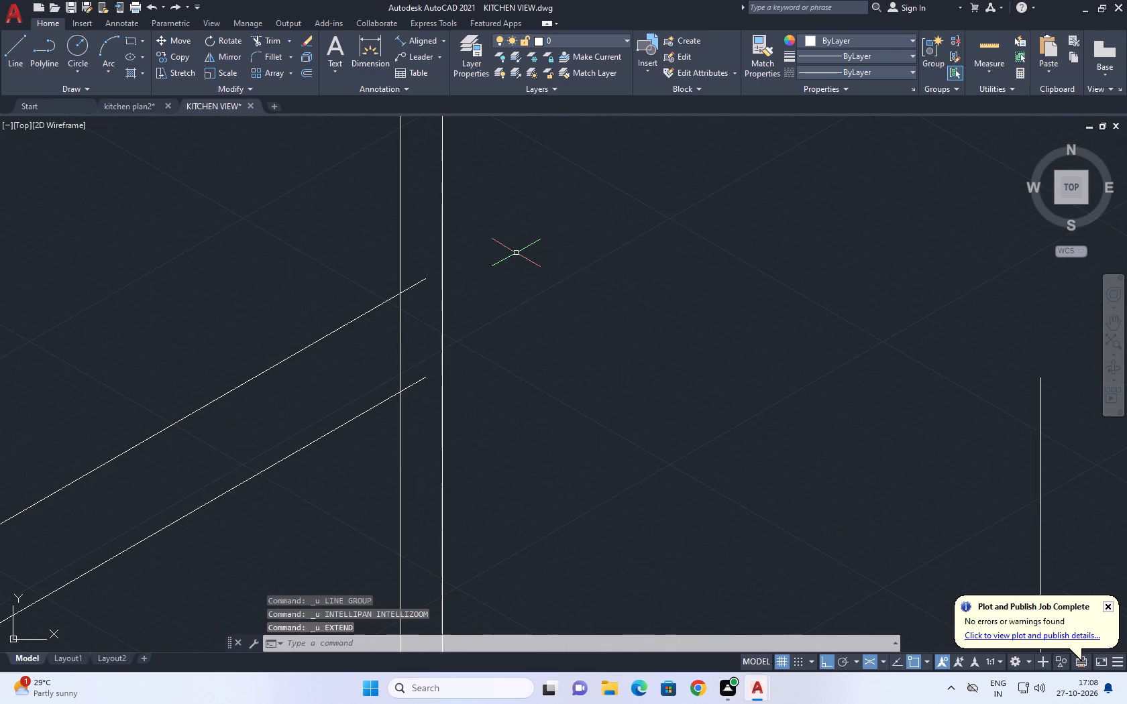
pyautogui.hotkey('ctrl', 'z')
pyautogui.hotkey('ctrl', 'z')
pyautogui.hotkey('ctrl', 'z')
pyautogui.hotkey('ctrl', 'z')
pyautogui.hotkey('ctrl', 'z')
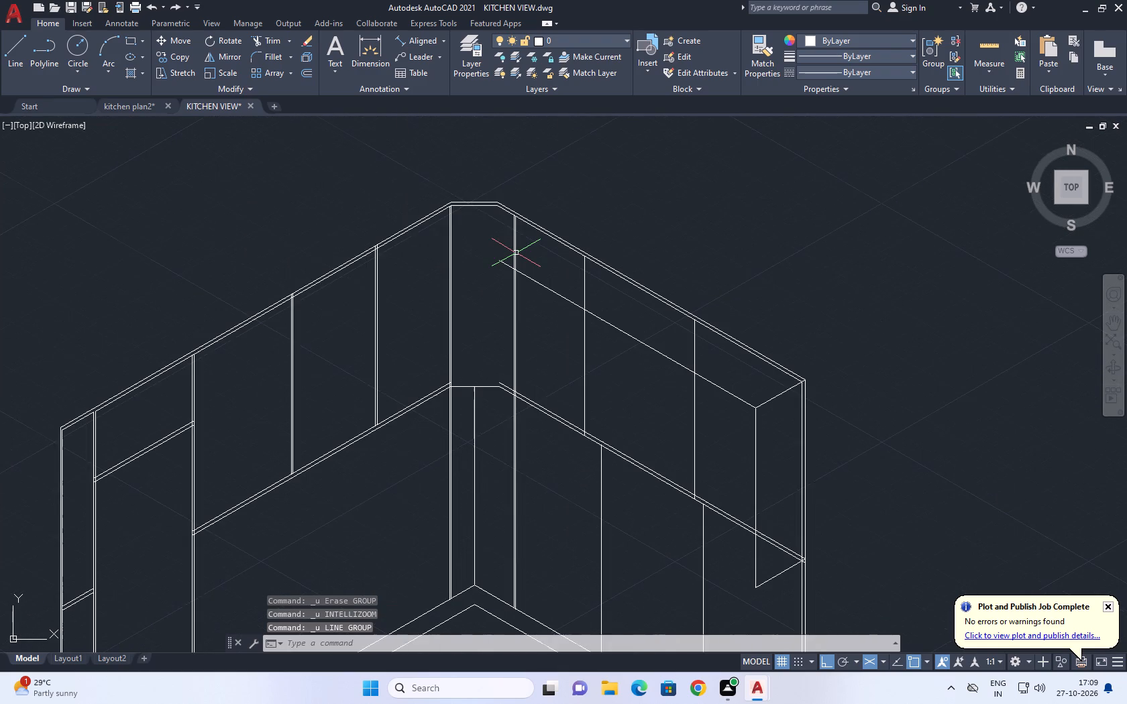
pyautogui.hotkey('ctrl', 'z')
pyautogui.hotkey('ctrl', 'z')
pyautogui.hotkey('ctrl', 'z')
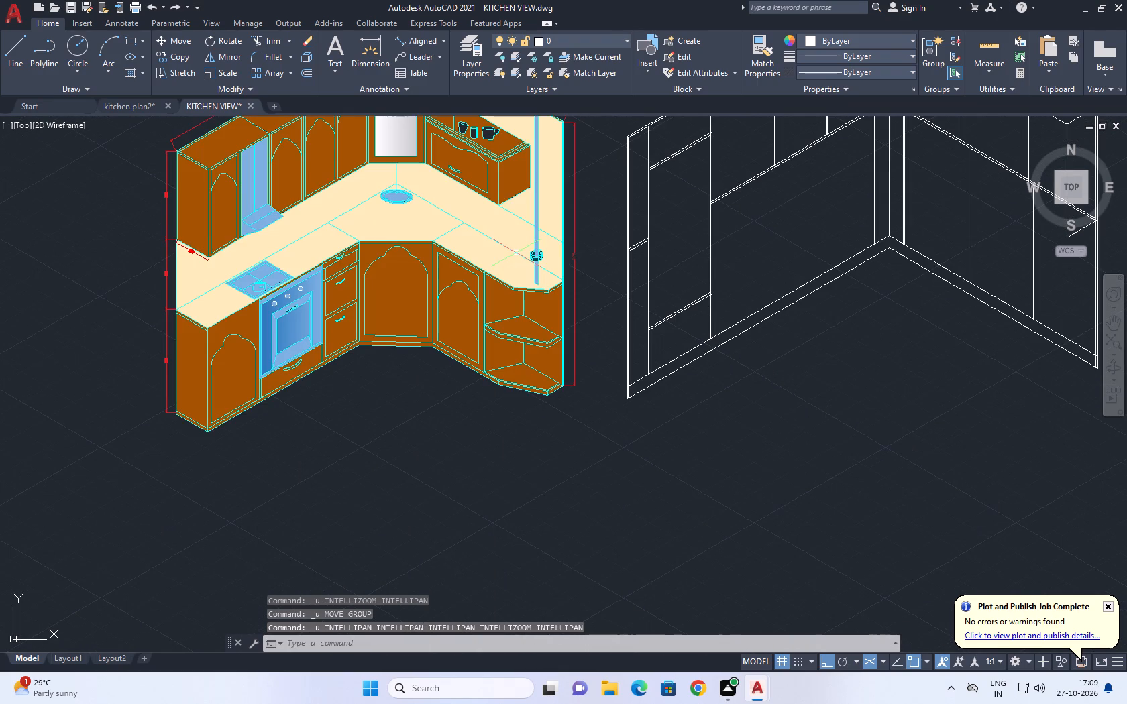
# Examine the corner wall unit's bottom line where it meets the adjoining wall cabinets' double lines.
pyautogui.moveTo(745, 348); pyautogui.dragTo(566, 433, button='middle')
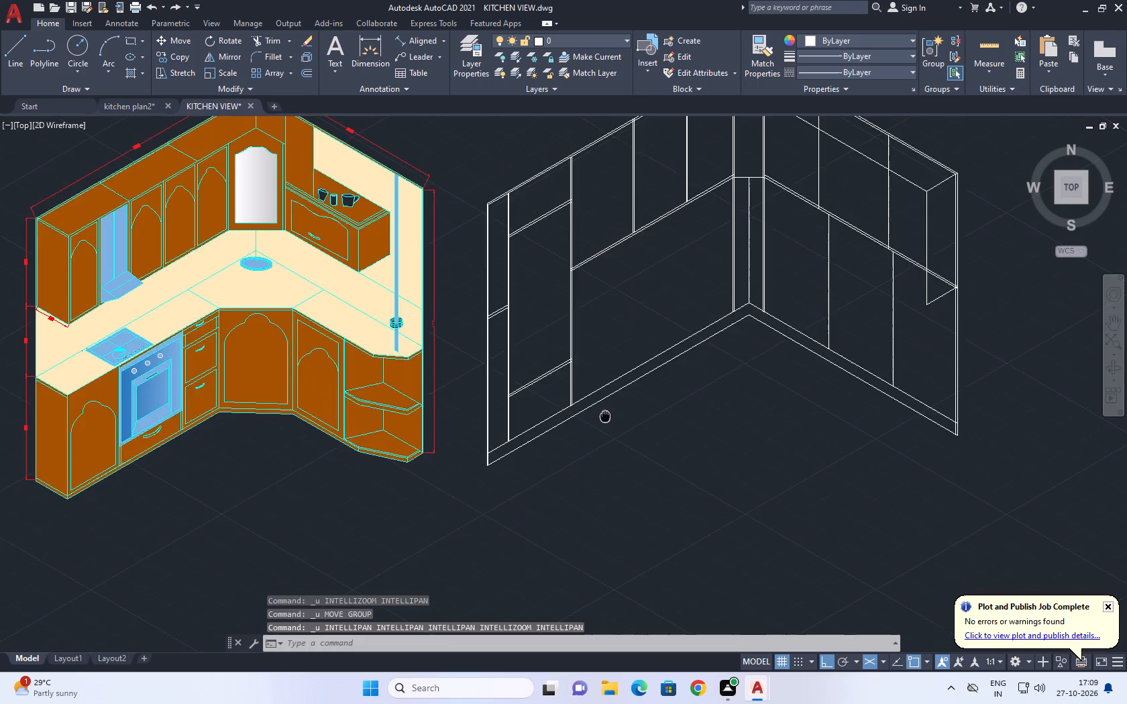
pyautogui.moveTo(566, 433); pyautogui.dragTo(472, 489, button='middle')
pyautogui.scroll(6, 633, 245)
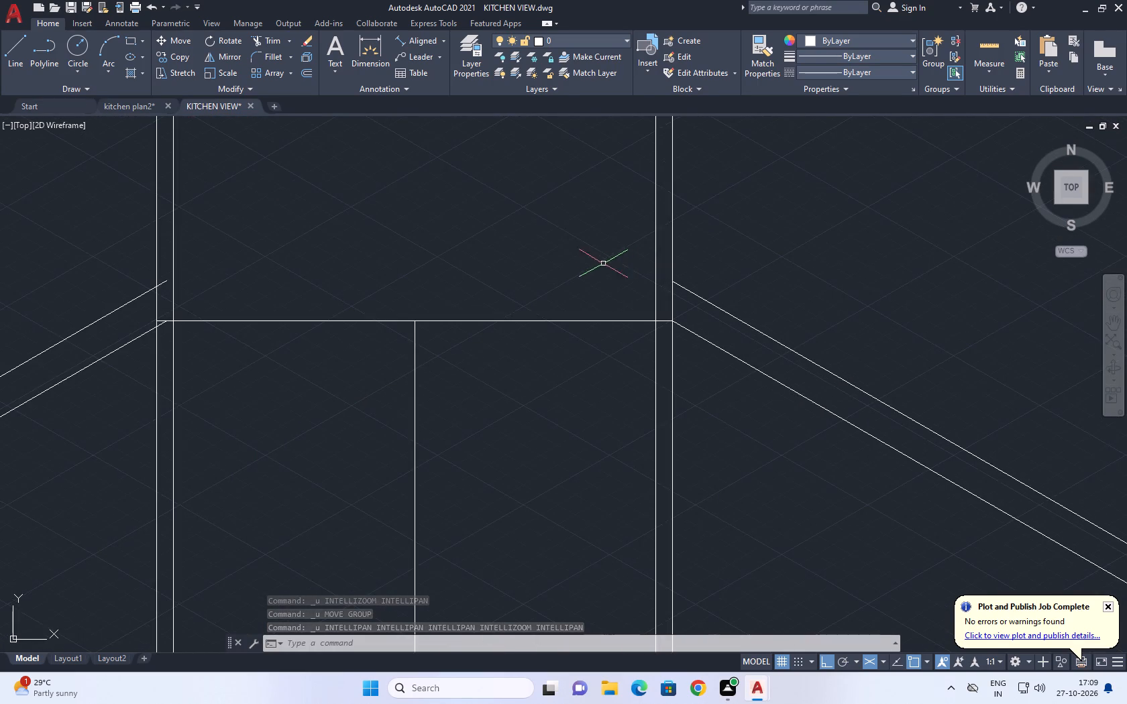
pyautogui.scroll(-2, 592, 277)
pyautogui.scroll(1, 655, 231)
pyautogui.moveTo(657, 227); pyautogui.dragTo(545, 390, button='middle')
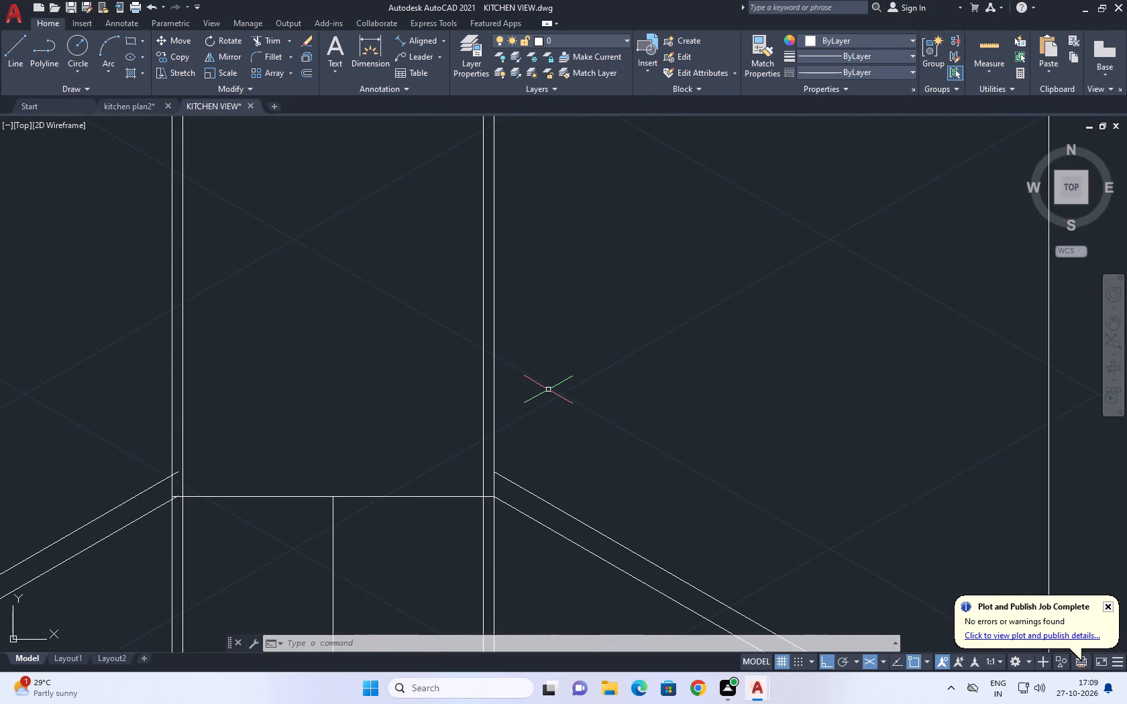
pyautogui.scroll(-3, 558, 394)
# Copy the right-hand wall cabinets' slanted front top edge 10 units straight down in the right isoplane.
pyautogui.moveTo(609, 268); pyautogui.dragTo(497, 327, button='middle')
pyautogui.moveTo(727, 405); pyautogui.dragTo(697, 402, button='middle')
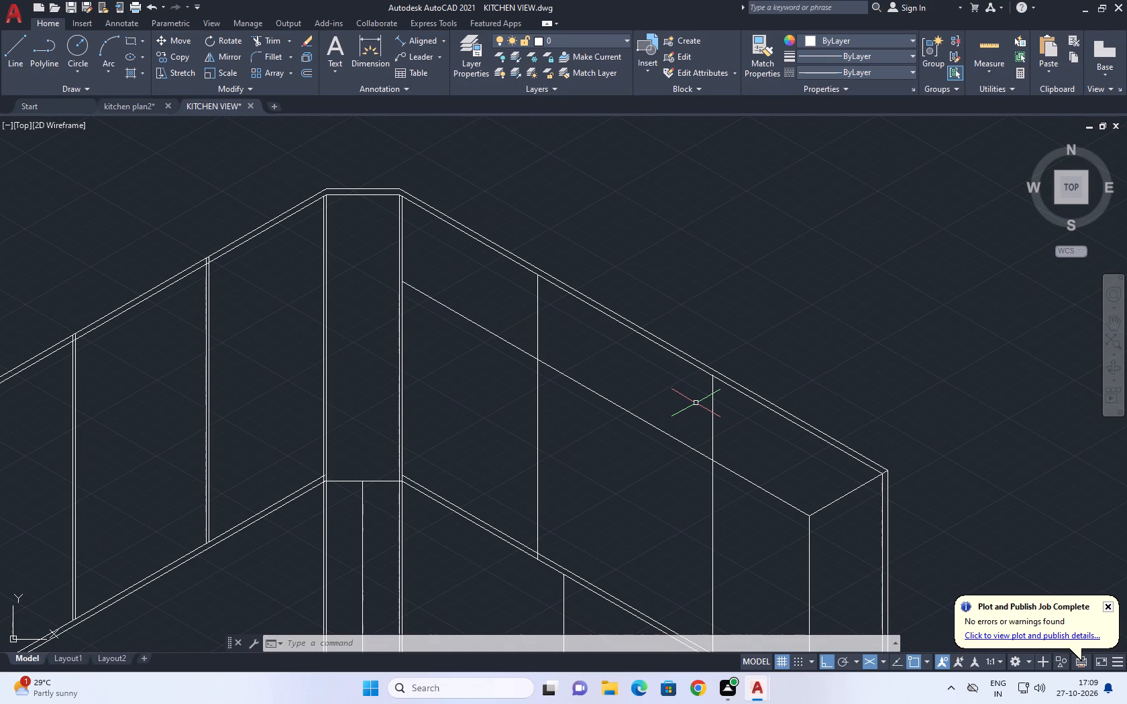
pyautogui.moveTo(629, 403); pyautogui.dragTo(604, 302, button='middle')
pyautogui.click(626, 312)
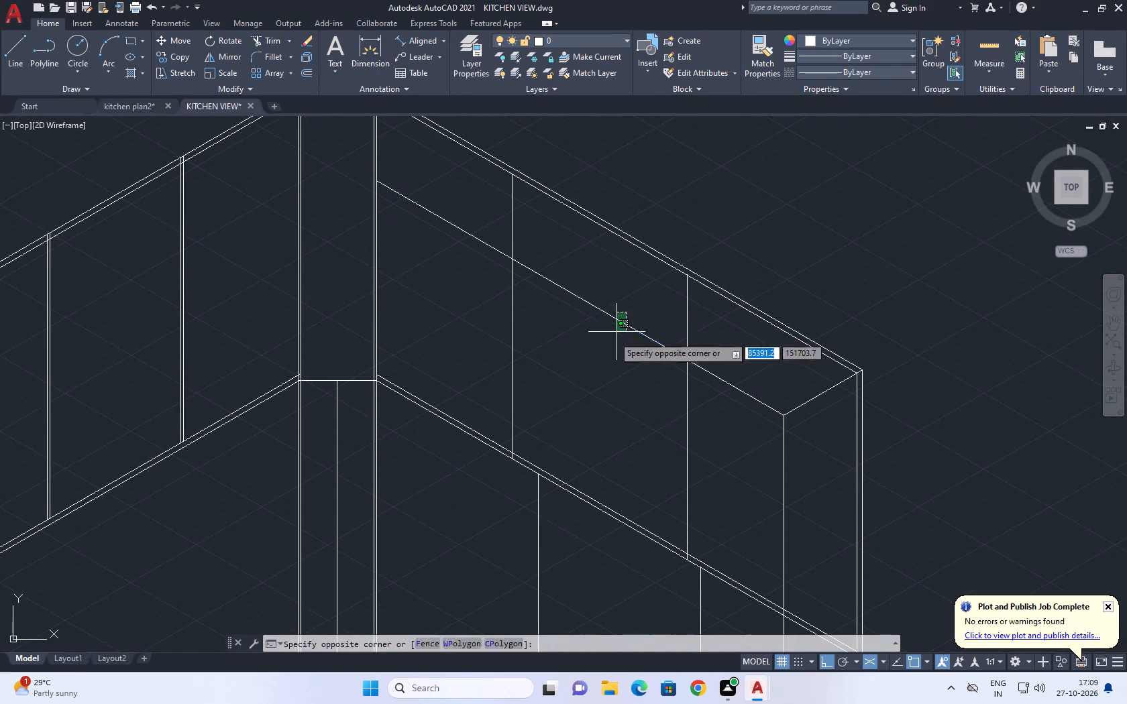
pyautogui.click(612, 337)
pyautogui.moveTo(612, 312); pyautogui.dragTo(618, 346, button='middle')
pyautogui.write('CO')
pyautogui.press('space')
pyautogui.click(614, 346)
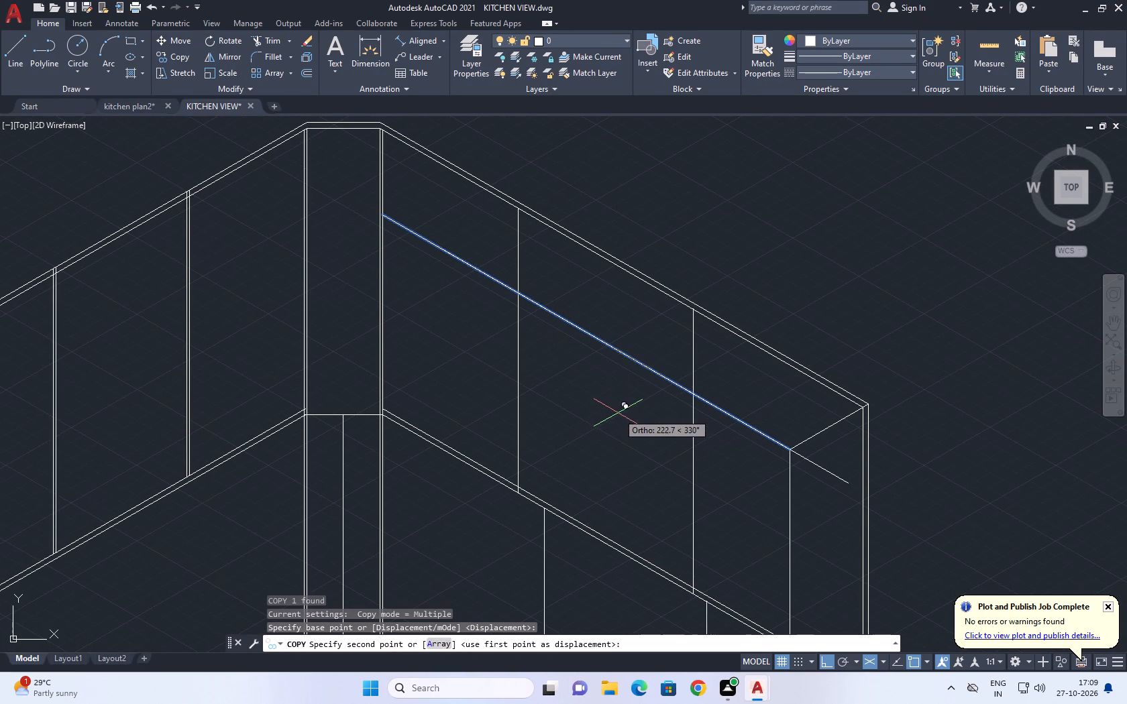
pyautogui.press('F5')
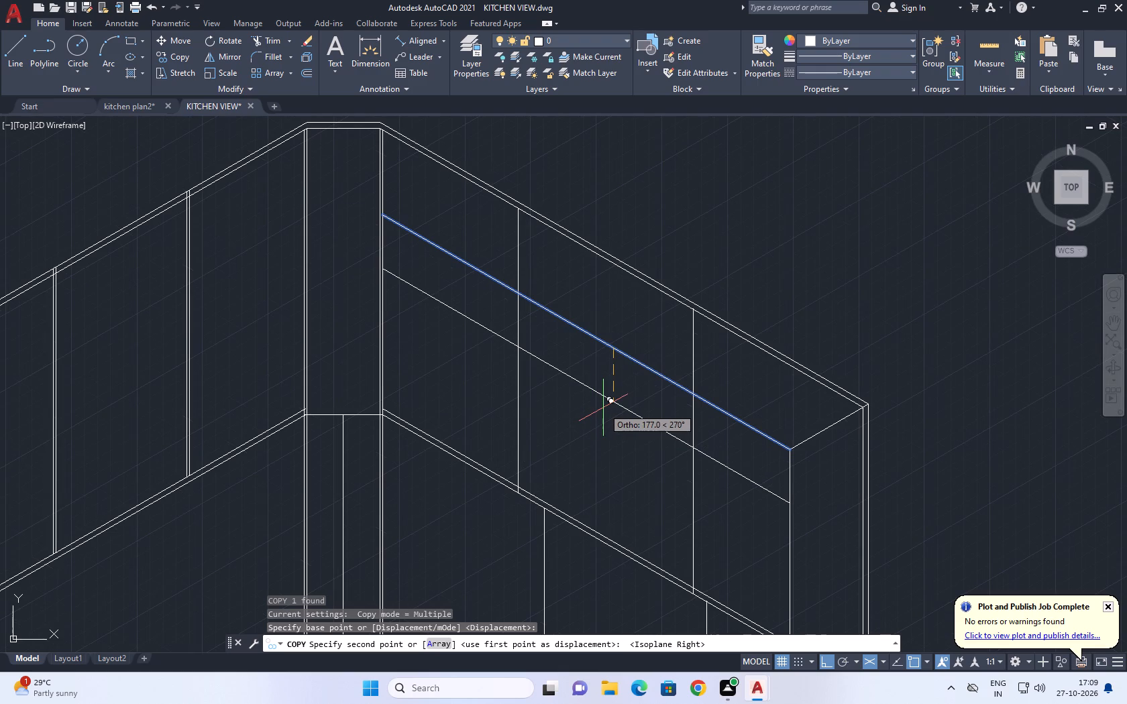
pyautogui.write('10')
pyautogui.press('Return')
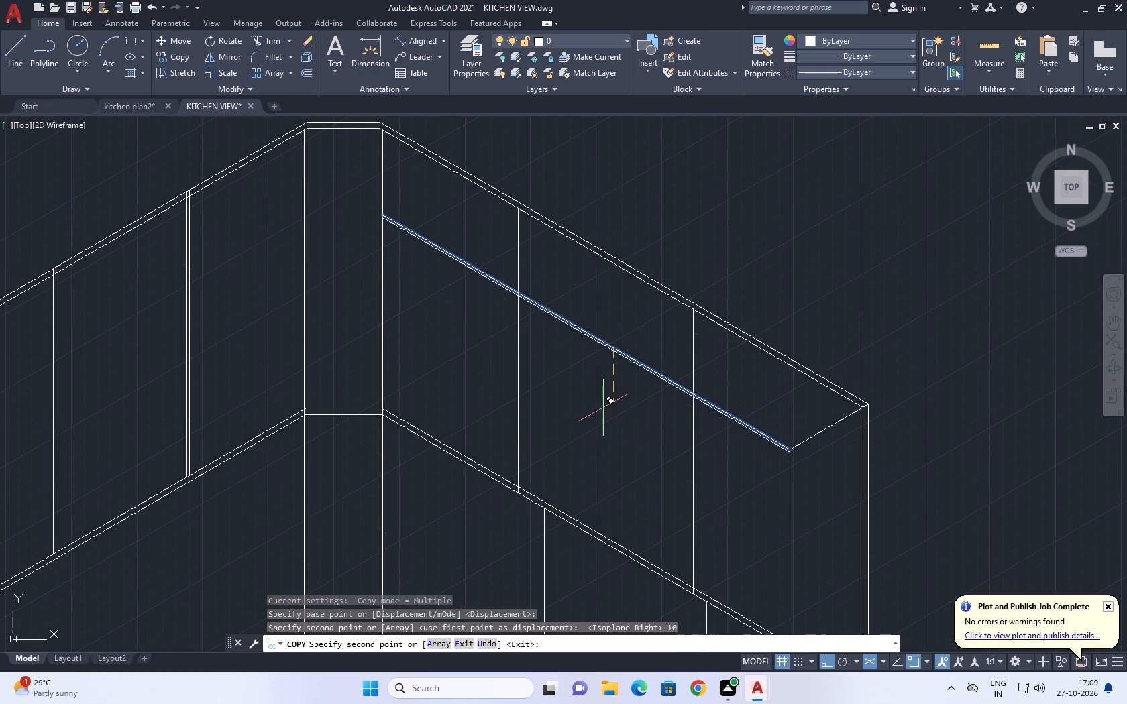
pyautogui.press('Escape')
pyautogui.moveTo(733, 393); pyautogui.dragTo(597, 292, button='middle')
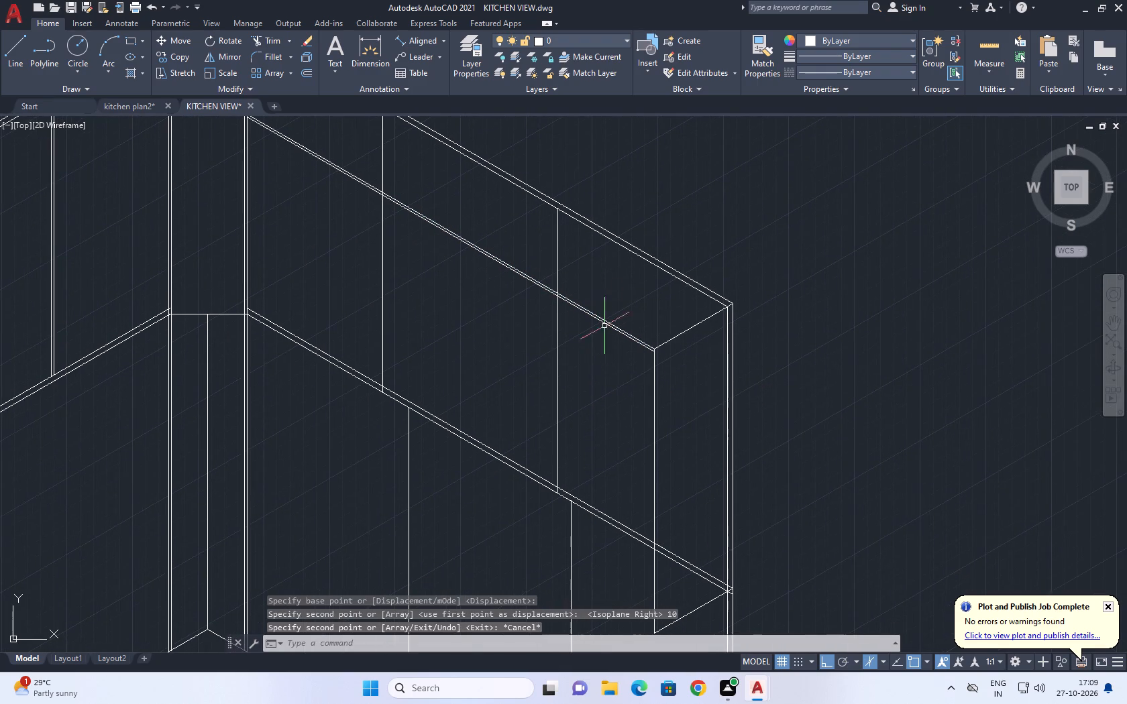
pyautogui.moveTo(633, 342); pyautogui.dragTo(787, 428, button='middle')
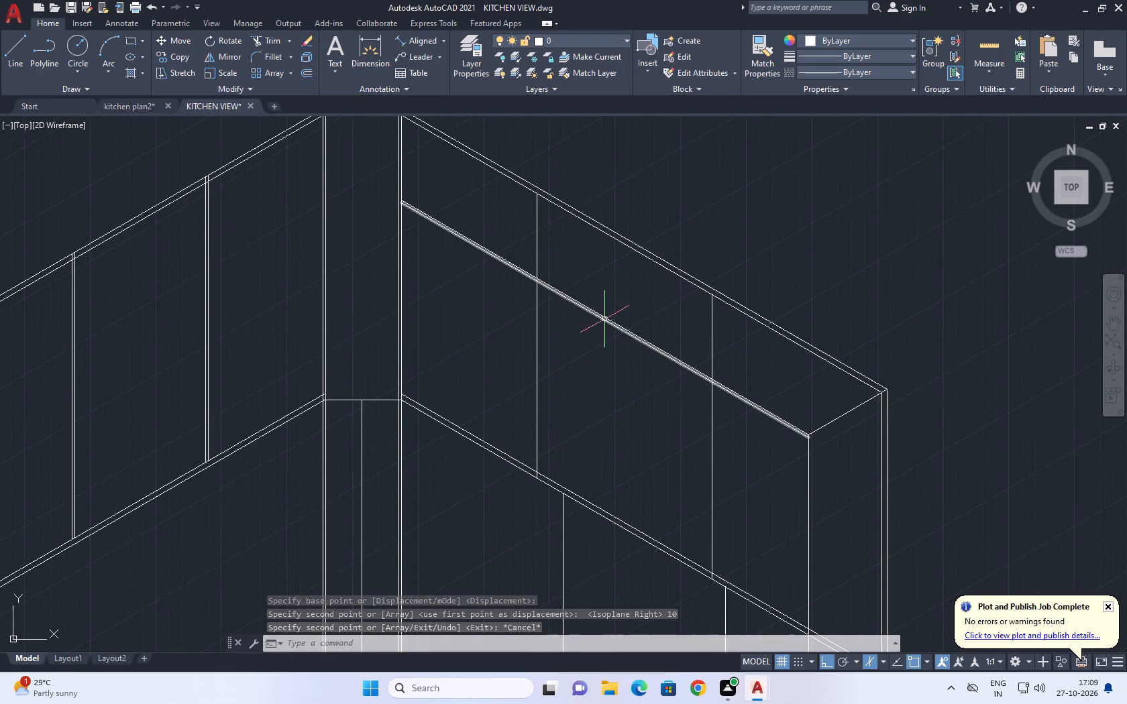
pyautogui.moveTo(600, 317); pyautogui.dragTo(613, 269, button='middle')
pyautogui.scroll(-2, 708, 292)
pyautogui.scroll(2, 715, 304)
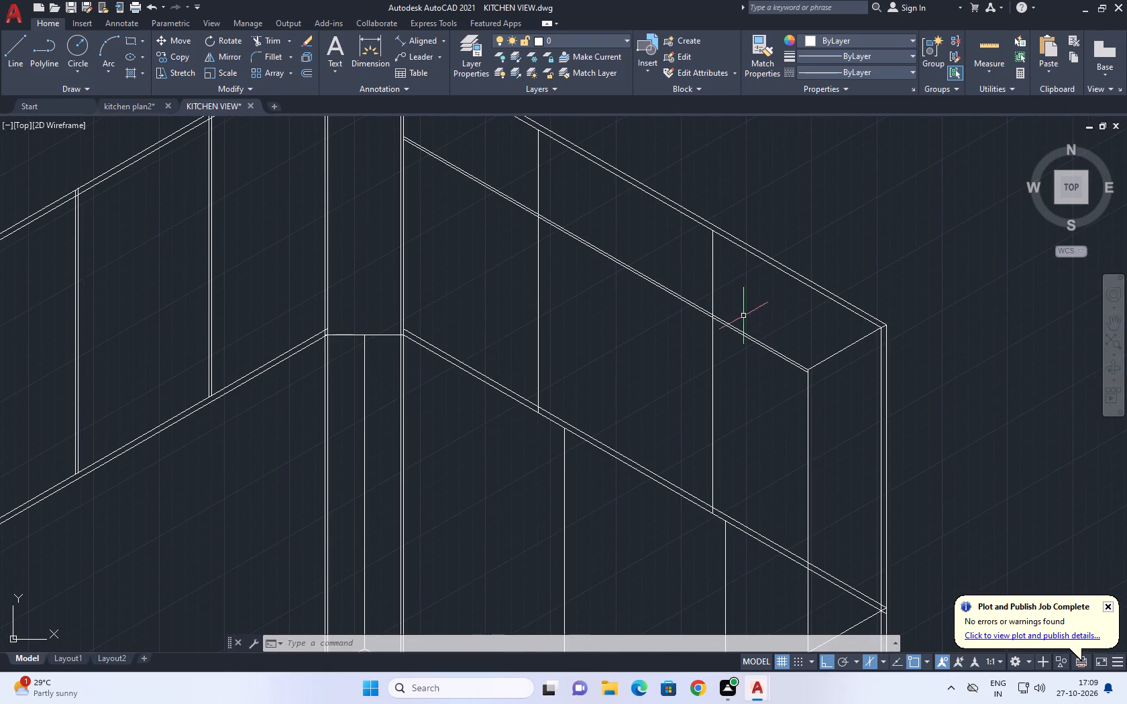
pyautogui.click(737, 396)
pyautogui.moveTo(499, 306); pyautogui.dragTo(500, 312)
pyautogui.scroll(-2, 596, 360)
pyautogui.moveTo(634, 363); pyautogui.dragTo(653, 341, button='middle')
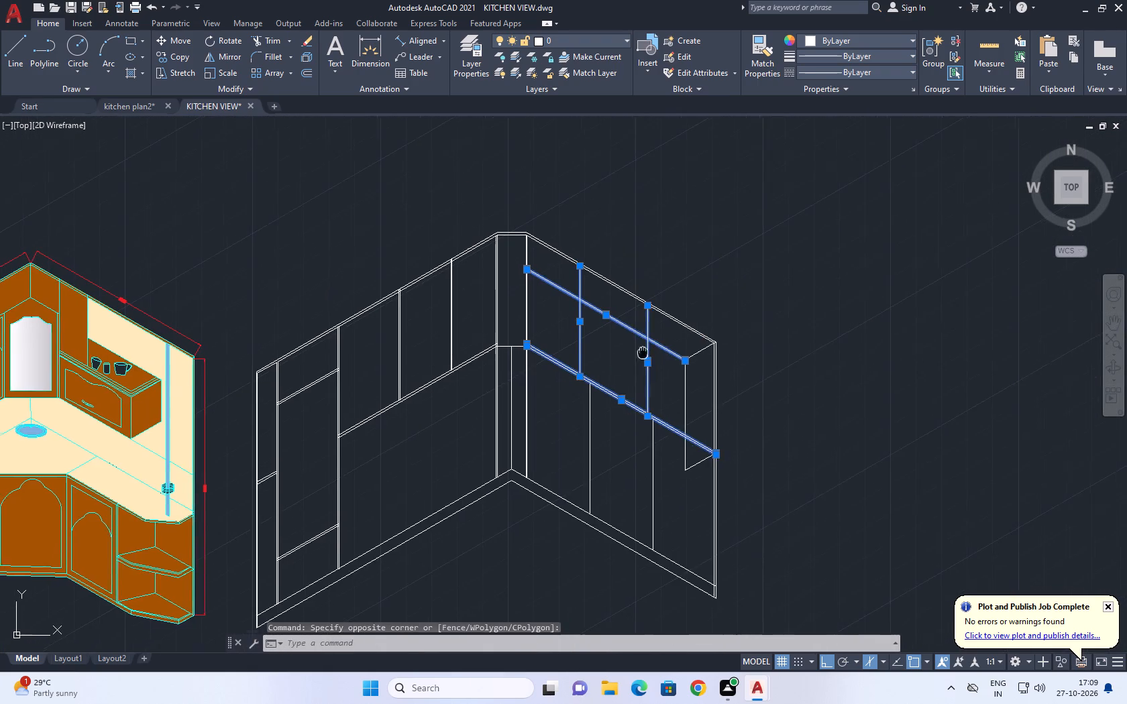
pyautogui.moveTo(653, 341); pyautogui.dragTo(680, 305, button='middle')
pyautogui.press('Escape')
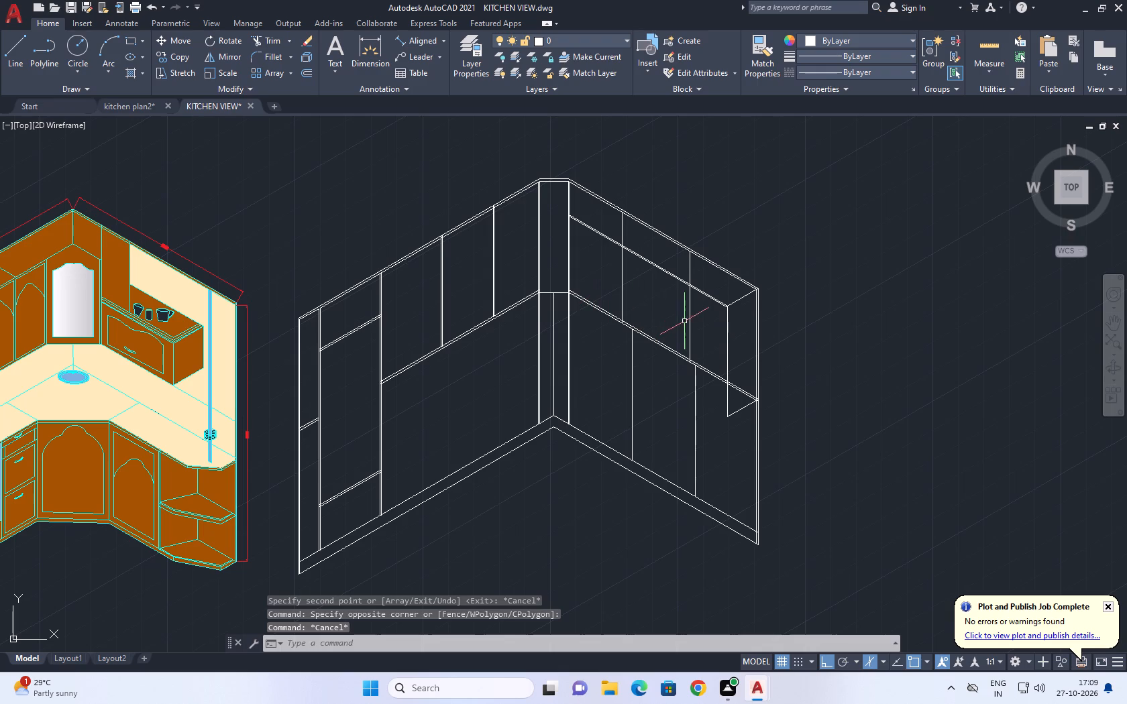
# Move the right-hand wall cabinet dividers, double bottom line, base cabinet dividers and floor lines straight down to start at the copied front edge line.
pyautogui.moveTo(637, 224); pyautogui.dragTo(682, 188, button='middle')
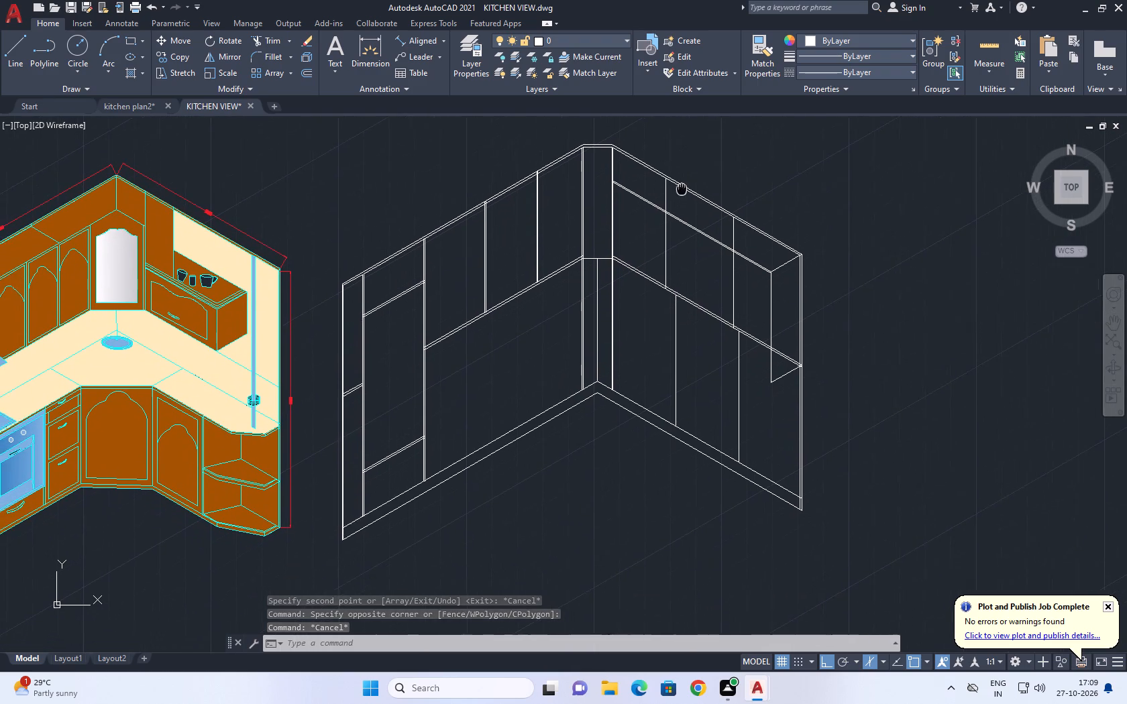
pyautogui.moveTo(682, 188); pyautogui.dragTo(684, 188, button='middle')
pyautogui.middleClick(684, 188)
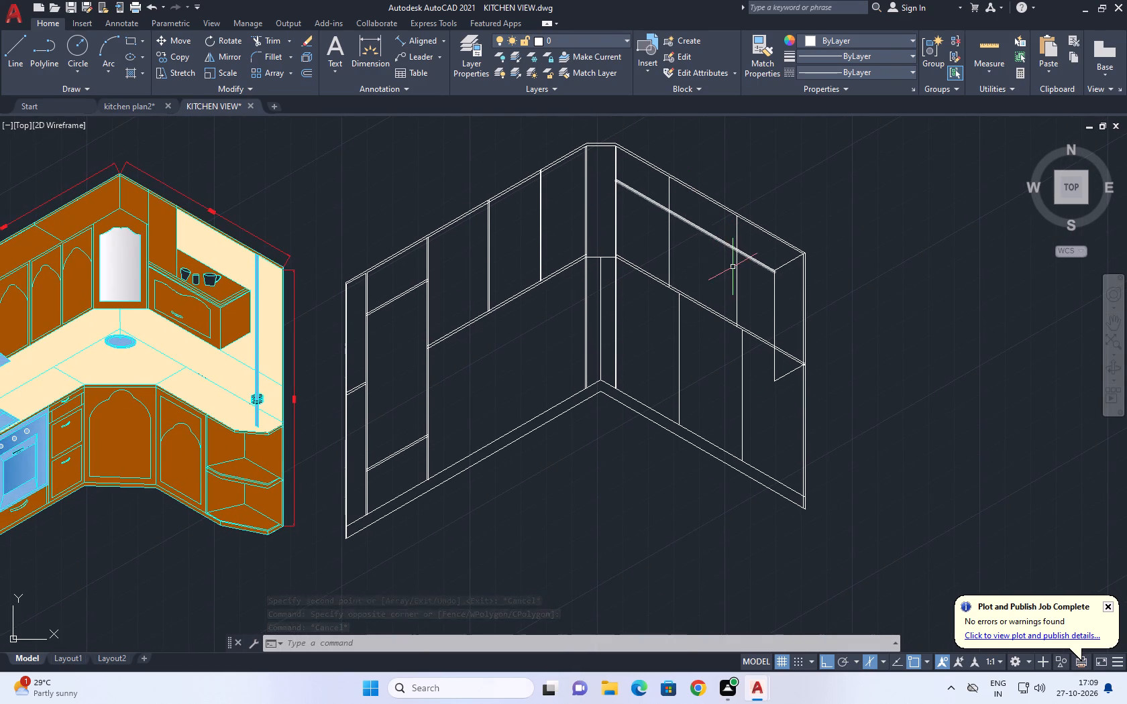
pyautogui.scroll(1, 733, 268)
pyautogui.click(746, 308)
pyautogui.click(708, 288)
pyautogui.click(661, 255)
pyautogui.click(609, 233)
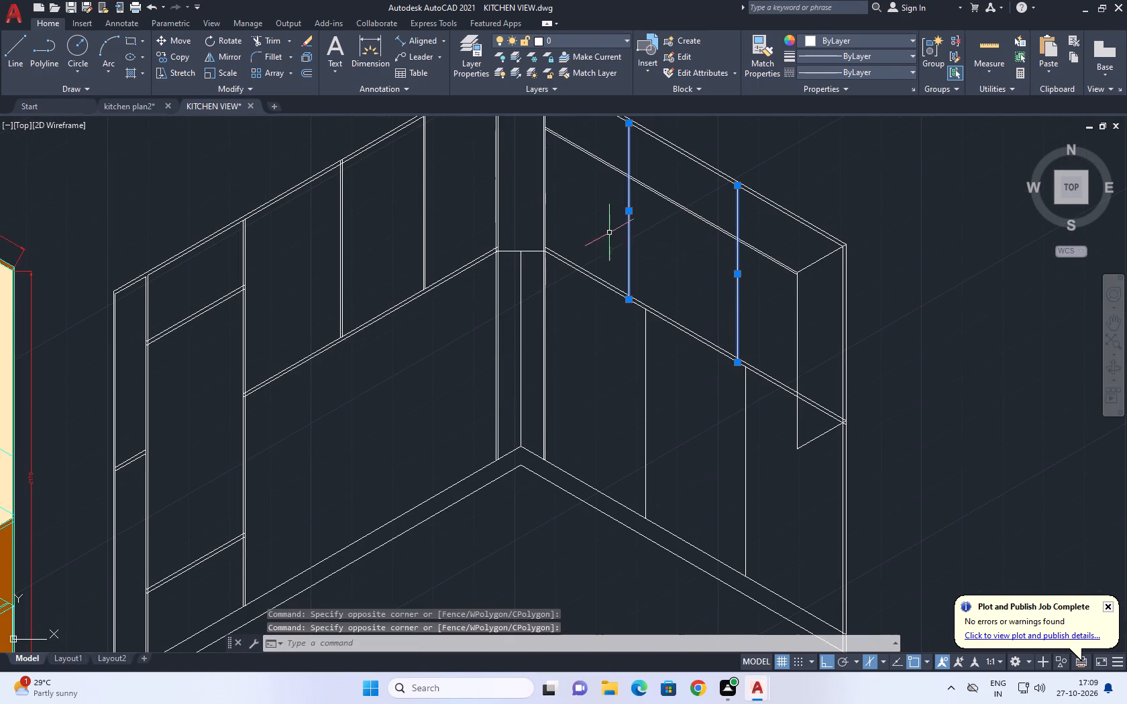
pyautogui.moveTo(633, 302); pyautogui.dragTo(616, 250, button='middle')
pyautogui.moveTo(733, 285); pyautogui.dragTo(733, 294)
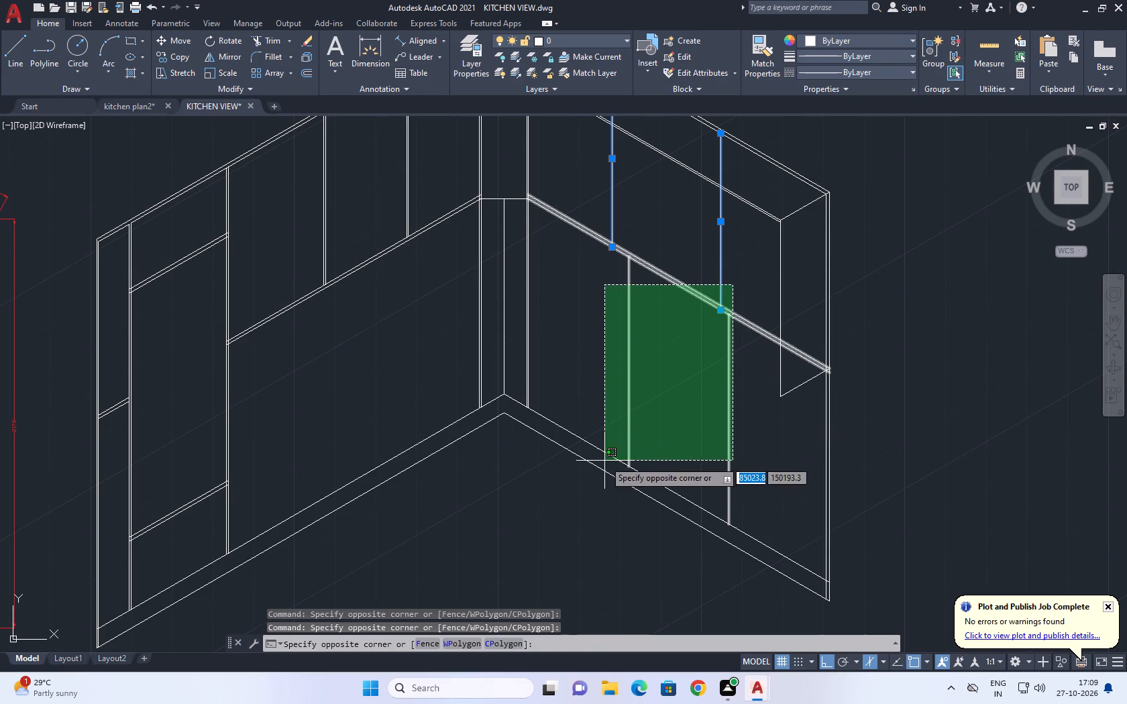
pyautogui.click(597, 519)
pyautogui.moveTo(588, 329); pyautogui.dragTo(592, 390, button='middle')
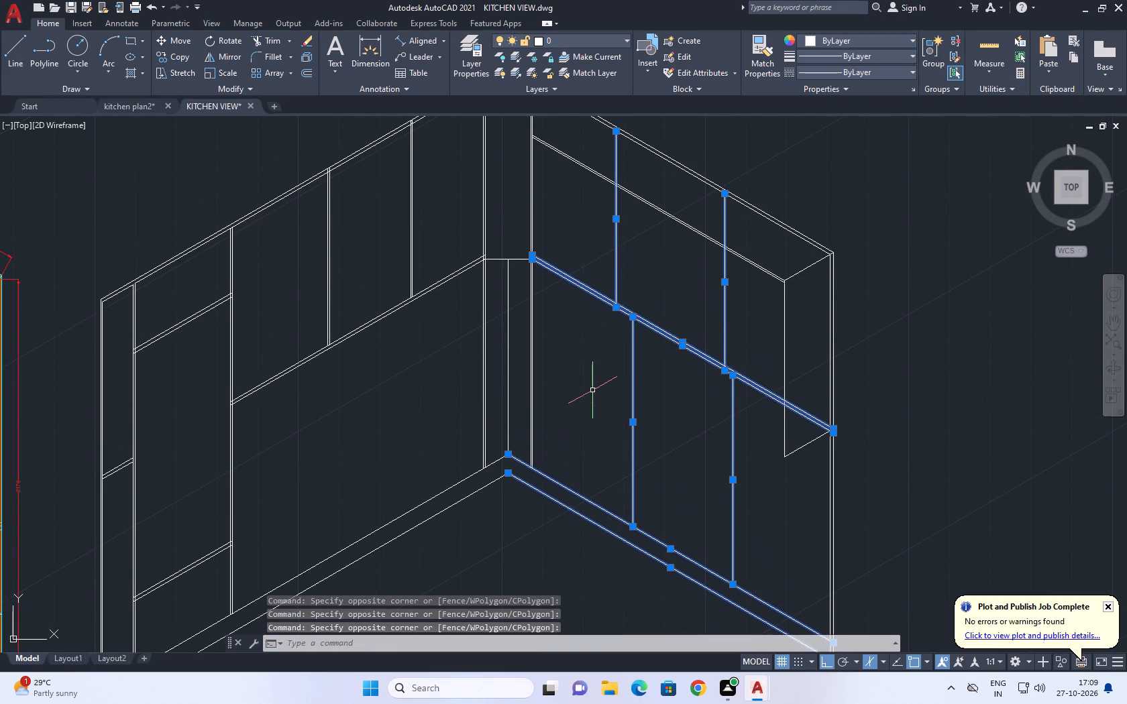
pyautogui.press('m')
pyautogui.press('space')
pyautogui.scroll(2, 724, 199)
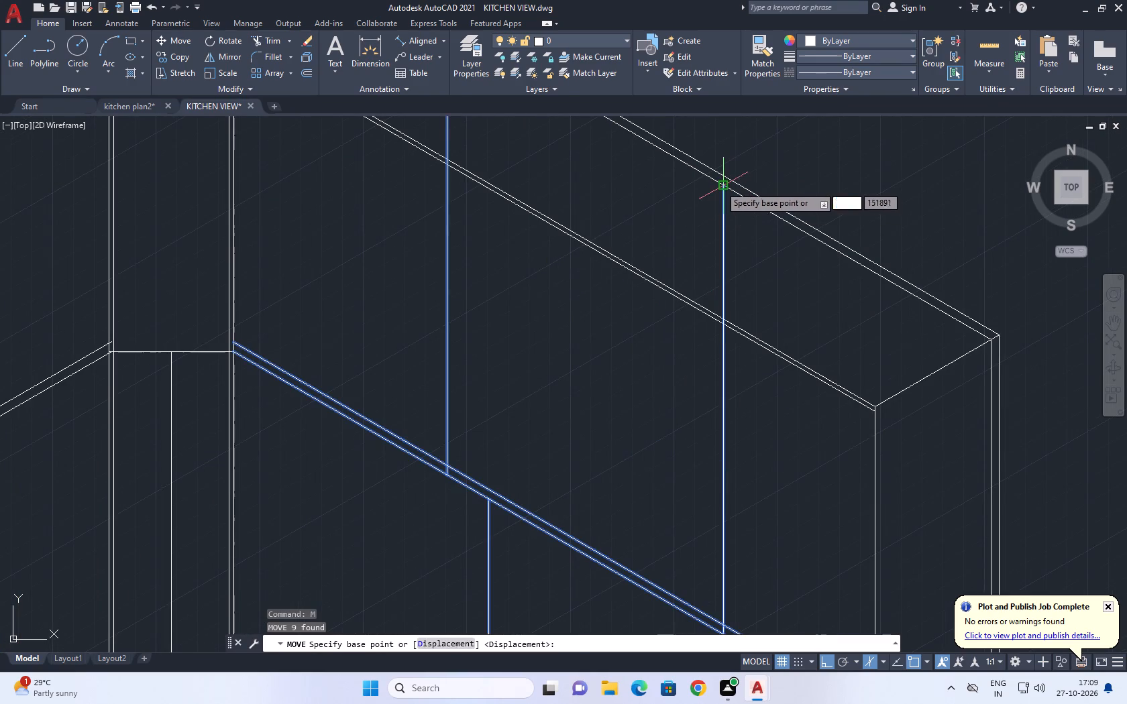
pyautogui.click(720, 185)
pyautogui.click(721, 325)
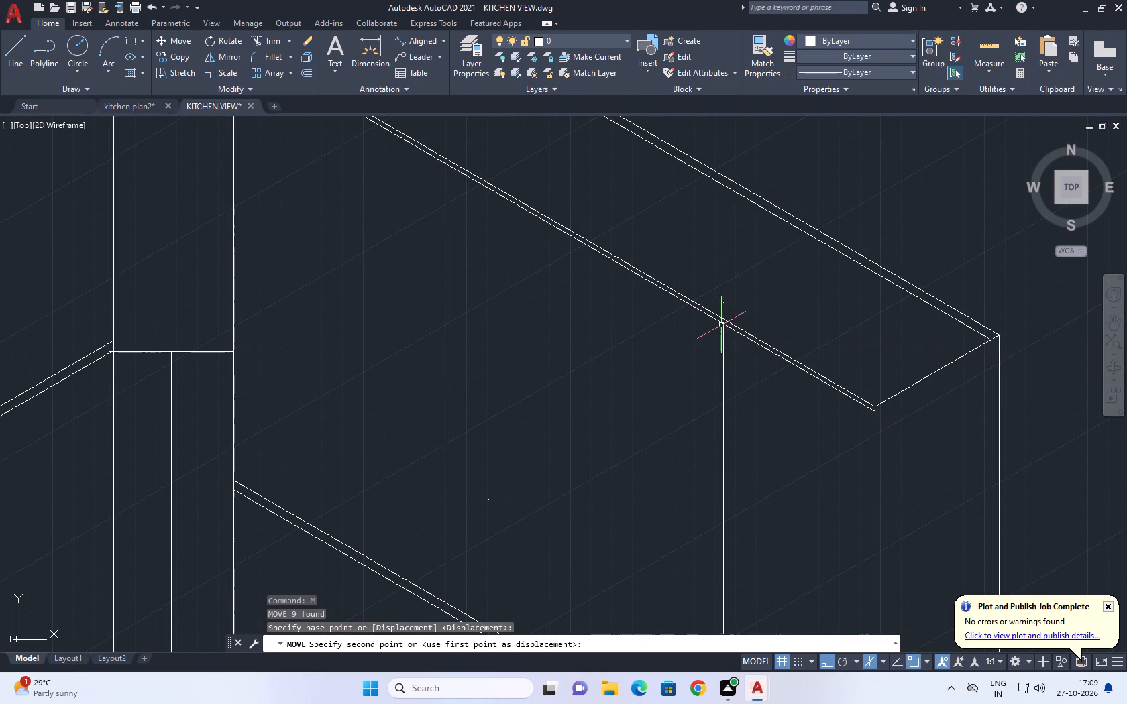
# Erase the two stray fragments left near the top of the right-hand wall cabinet dividers.
pyautogui.click(708, 269)
pyautogui.click(753, 312)
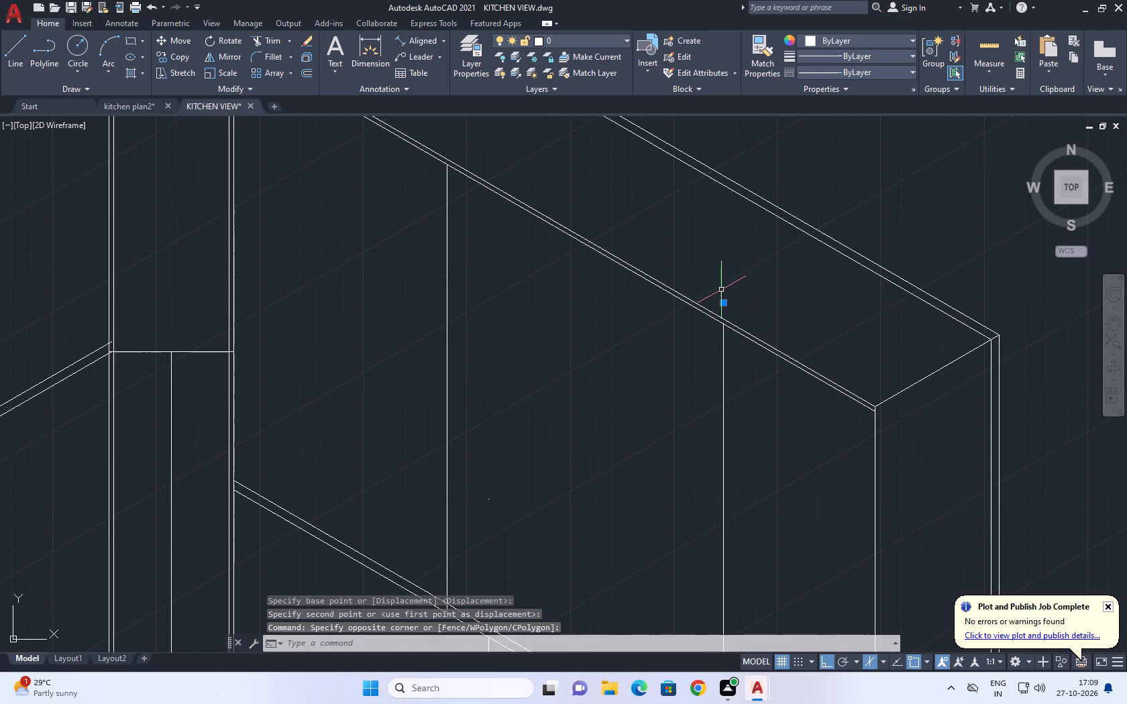
pyautogui.press('Delete')
pyautogui.scroll(-3, 710, 286)
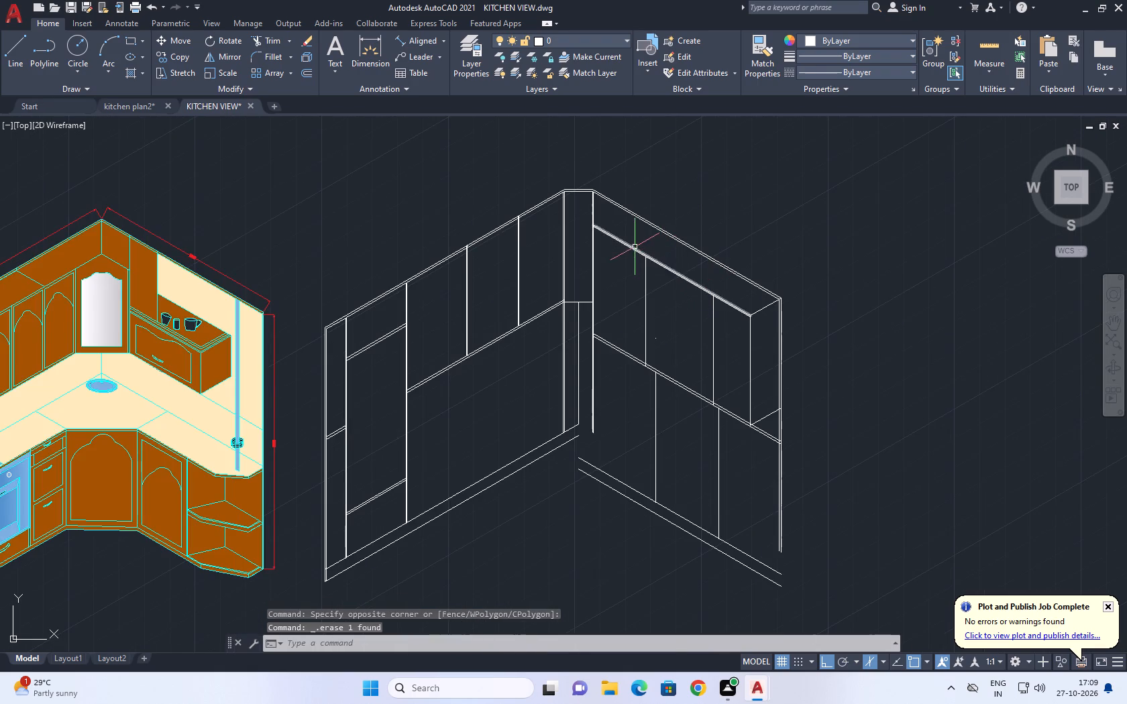
pyautogui.scroll(3, 647, 350)
pyautogui.click(674, 245)
pyautogui.click(720, 340)
pyautogui.press('Delete')
# Examine the lowered right-hand cabinet lines for remaining stray fragments and compare them with the coloured reference.
pyautogui.scroll(-3, 678, 312)
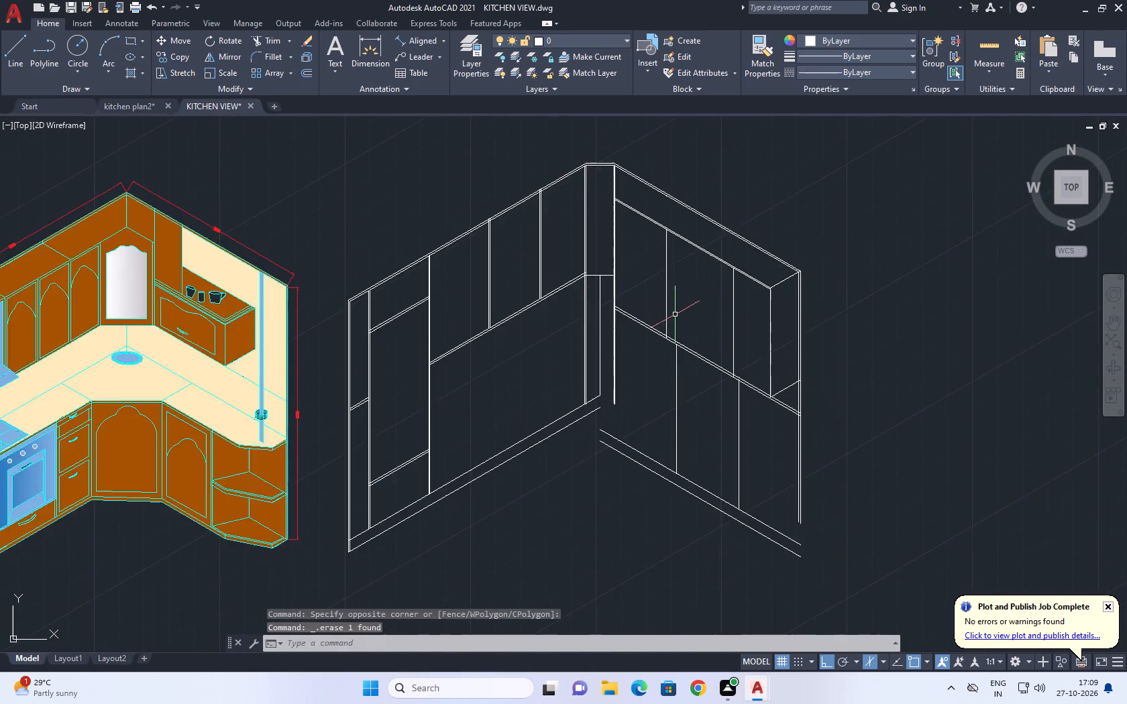
pyautogui.scroll(4, 670, 233)
pyautogui.moveTo(666, 222); pyautogui.dragTo(618, 278, button='middle')
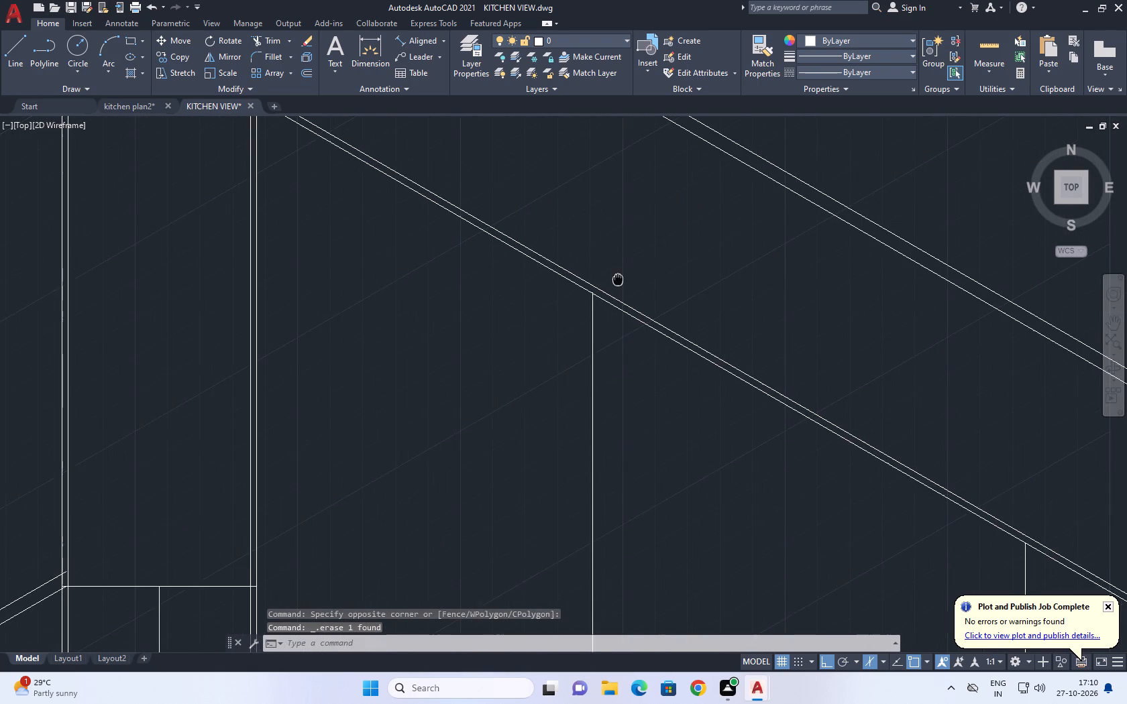
pyautogui.moveTo(618, 278); pyautogui.dragTo(616, 278, button='middle')
pyautogui.click(550, 237)
pyautogui.click(731, 408)
pyautogui.scroll(-4, 622, 288)
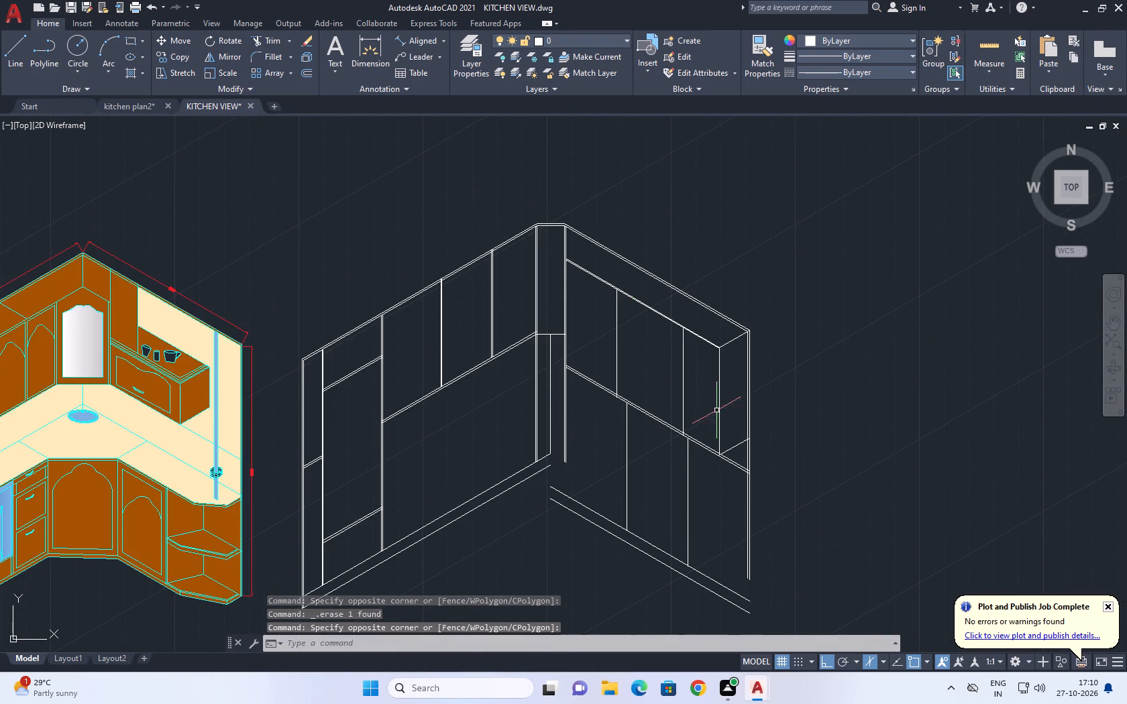
pyautogui.scroll(2, 686, 361)
pyautogui.moveTo(682, 377); pyautogui.dragTo(701, 296, button='middle')
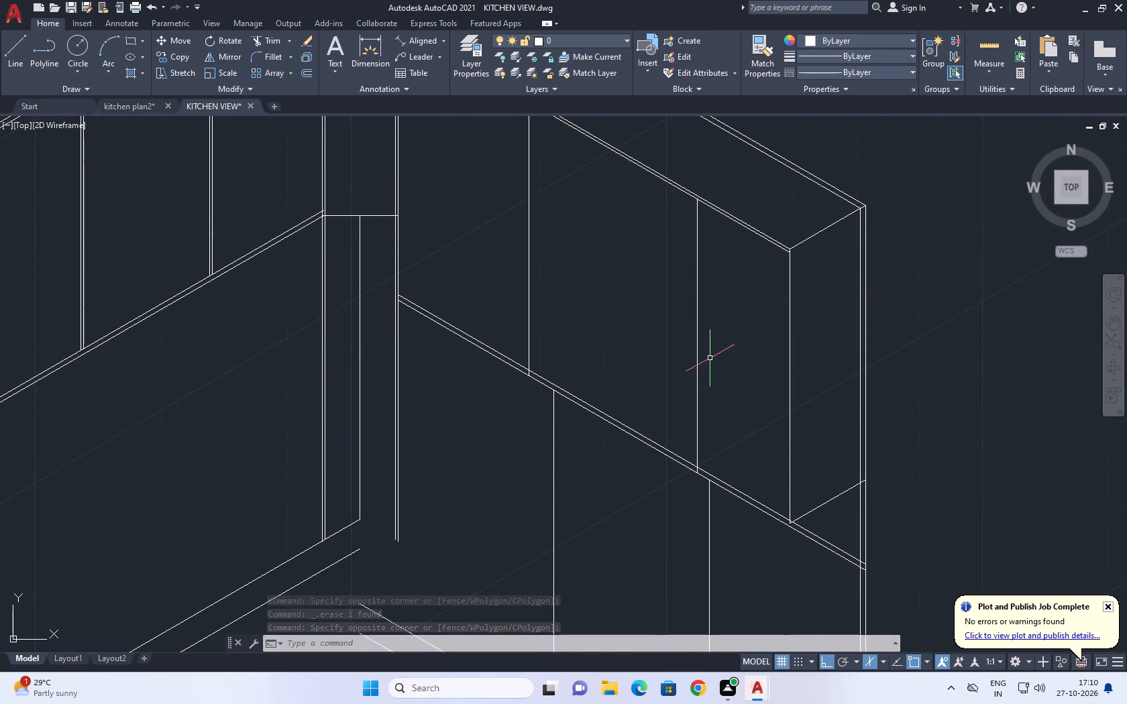
pyautogui.scroll(-3, 706, 357)
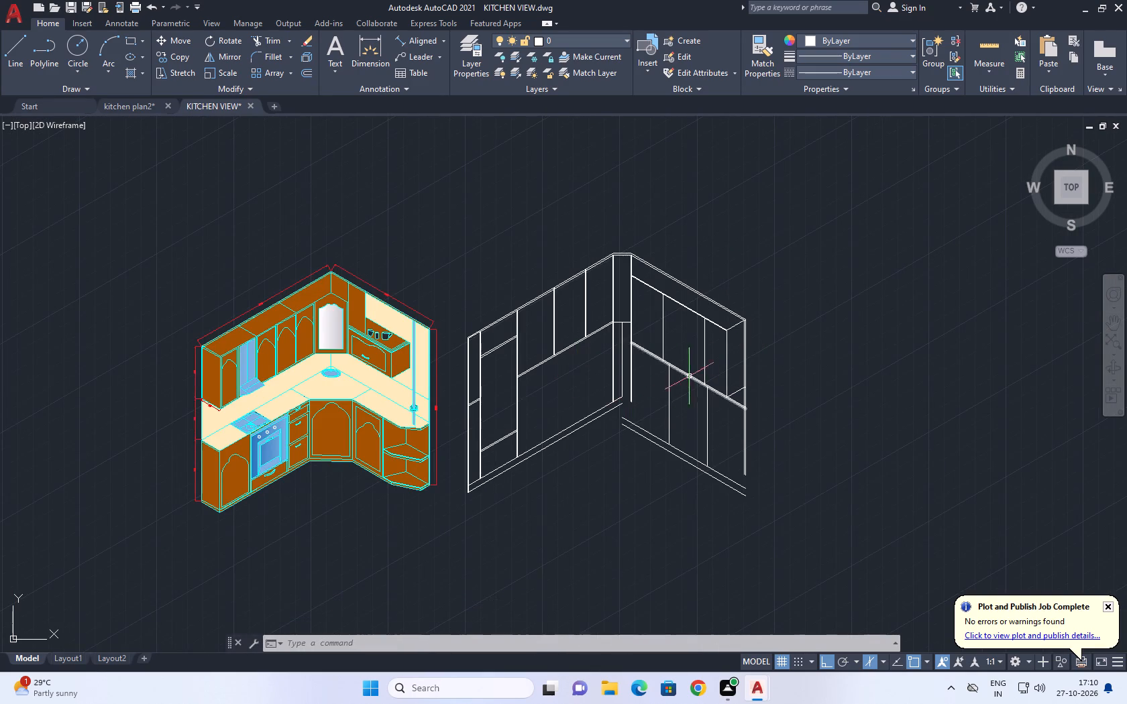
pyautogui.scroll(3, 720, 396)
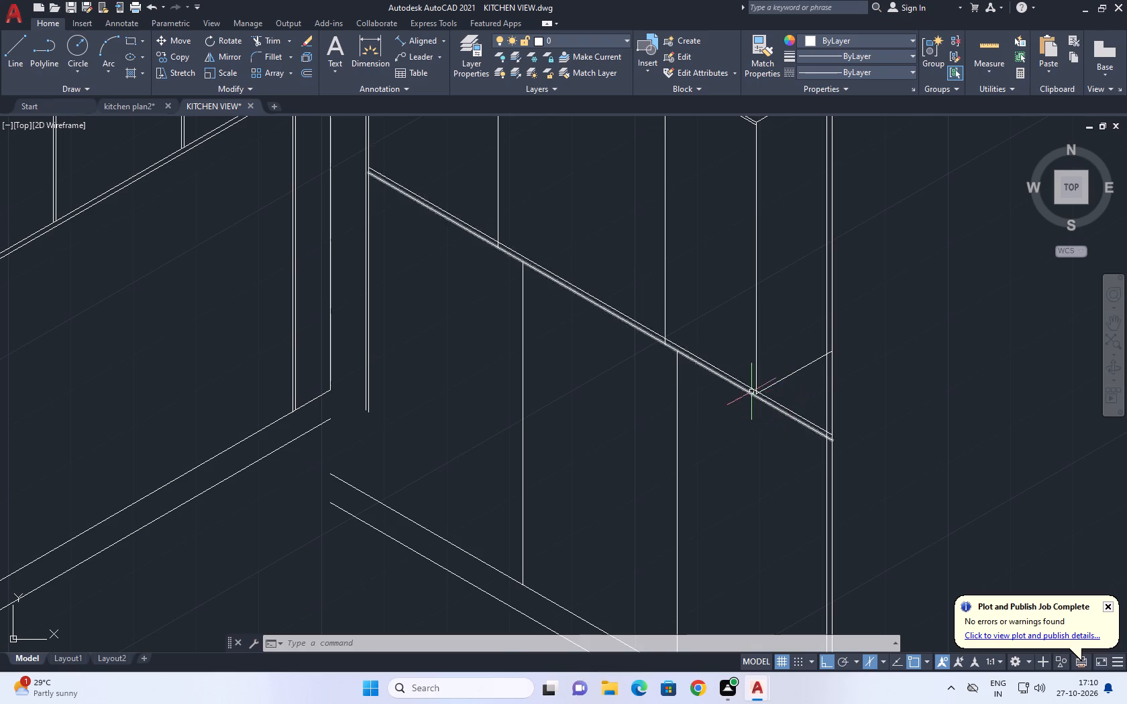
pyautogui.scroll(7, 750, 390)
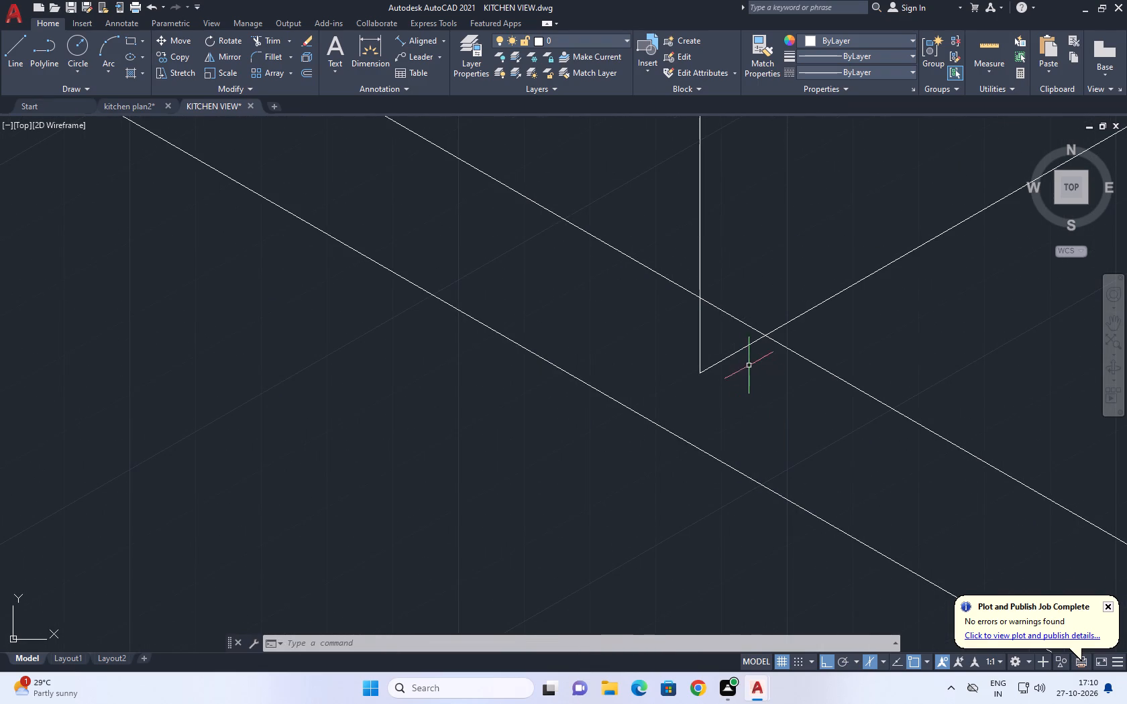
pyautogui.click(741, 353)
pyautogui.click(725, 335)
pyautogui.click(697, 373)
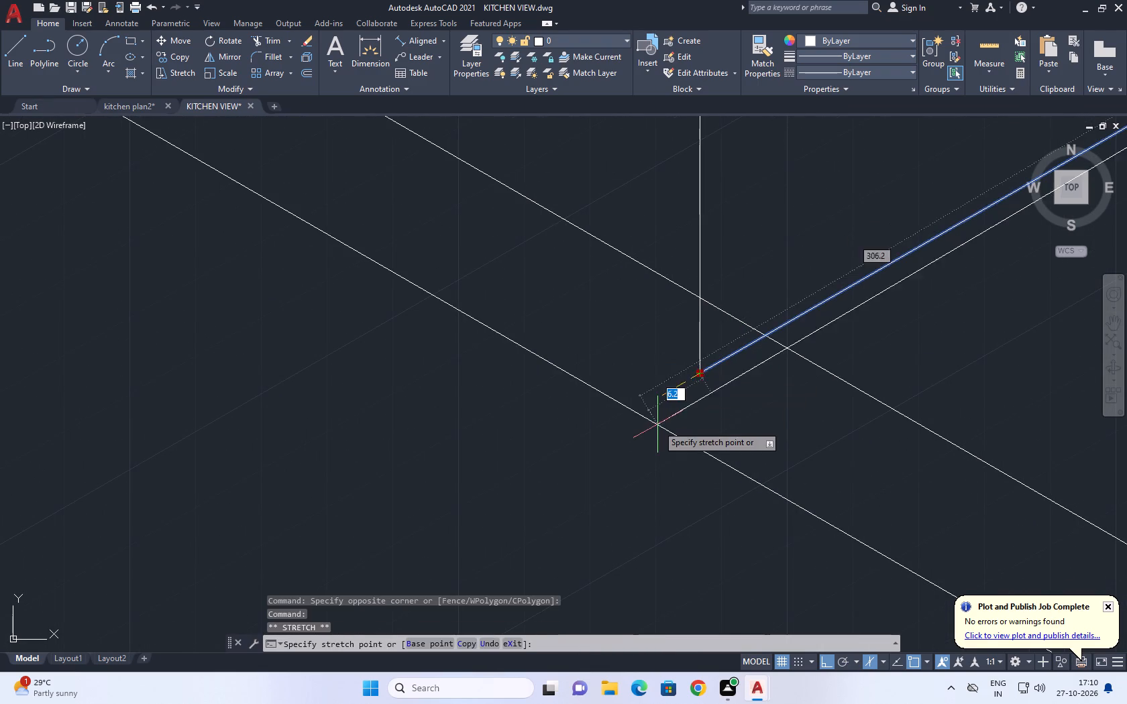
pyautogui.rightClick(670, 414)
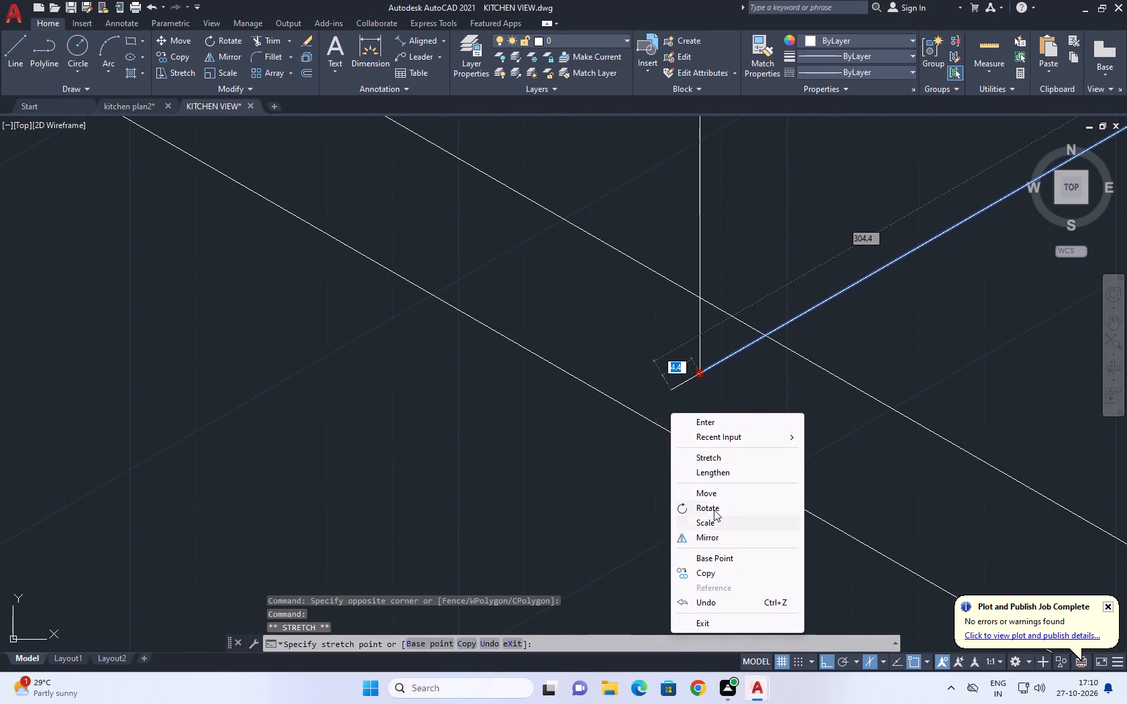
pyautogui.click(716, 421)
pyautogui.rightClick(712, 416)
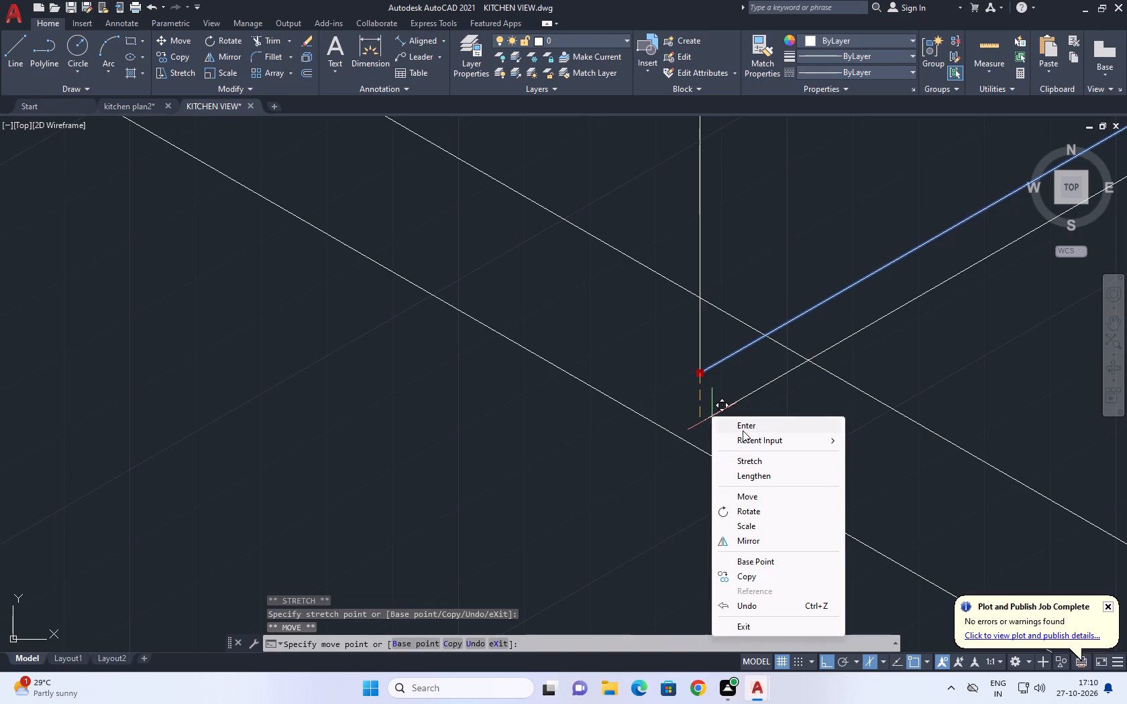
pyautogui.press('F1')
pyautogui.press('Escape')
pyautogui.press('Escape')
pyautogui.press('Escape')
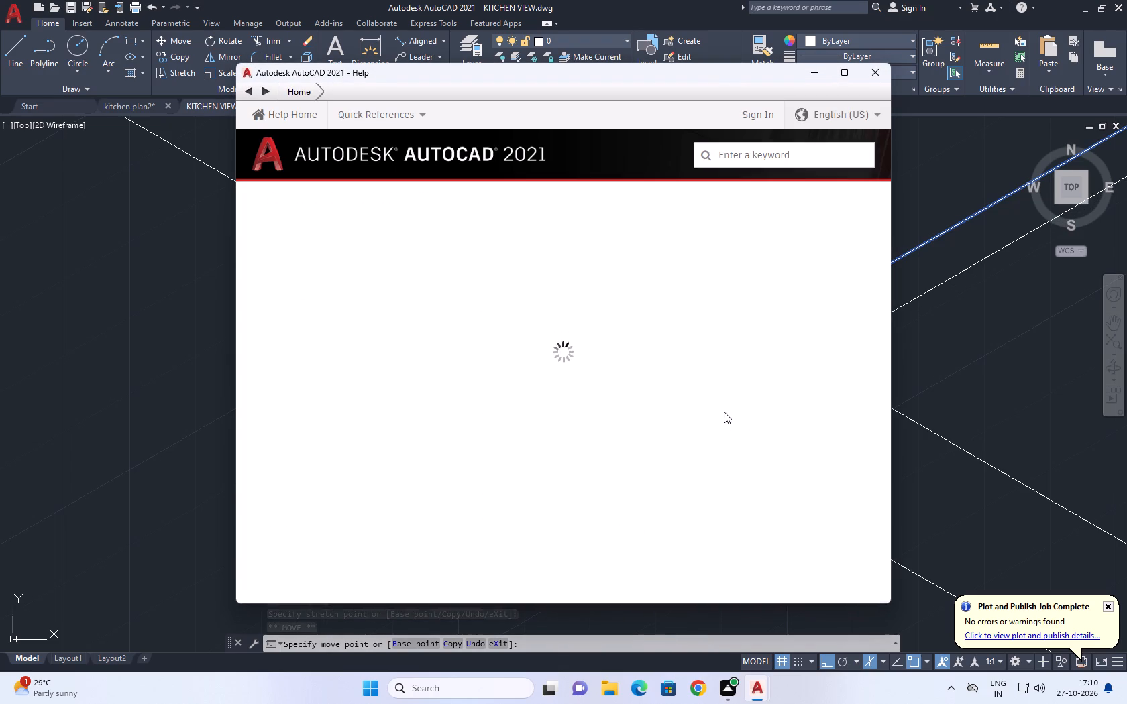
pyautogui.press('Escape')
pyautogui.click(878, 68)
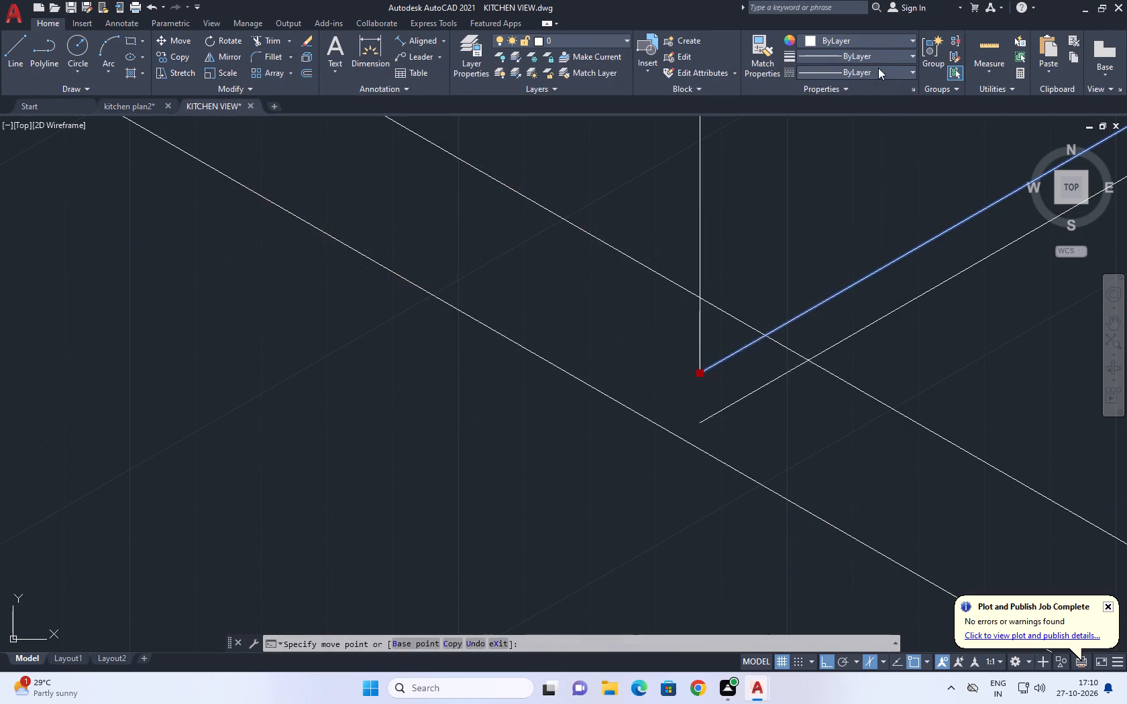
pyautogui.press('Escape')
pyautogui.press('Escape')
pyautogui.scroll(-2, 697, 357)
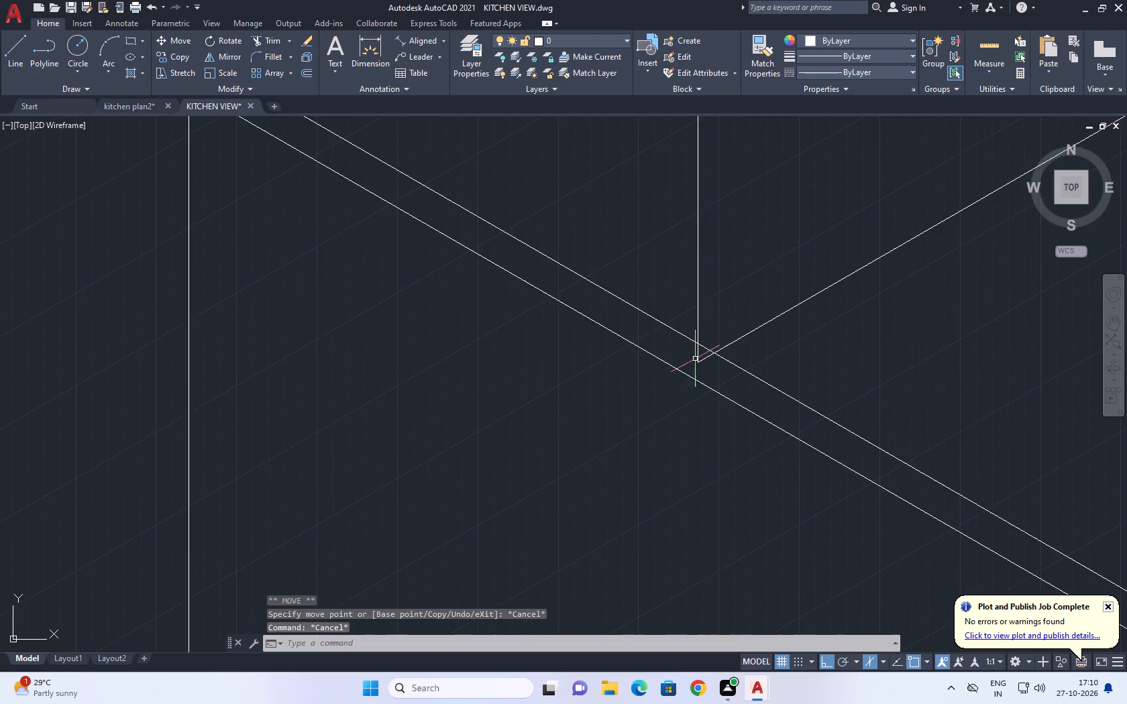
# Erase the pair of short slanted lines crossing the narrow end strip beside the left-hand tall unit.
pyautogui.scroll(-5, 695, 359)
pyautogui.moveTo(700, 338); pyautogui.dragTo(733, 424, button='middle')
pyautogui.scroll(-1, 729, 416)
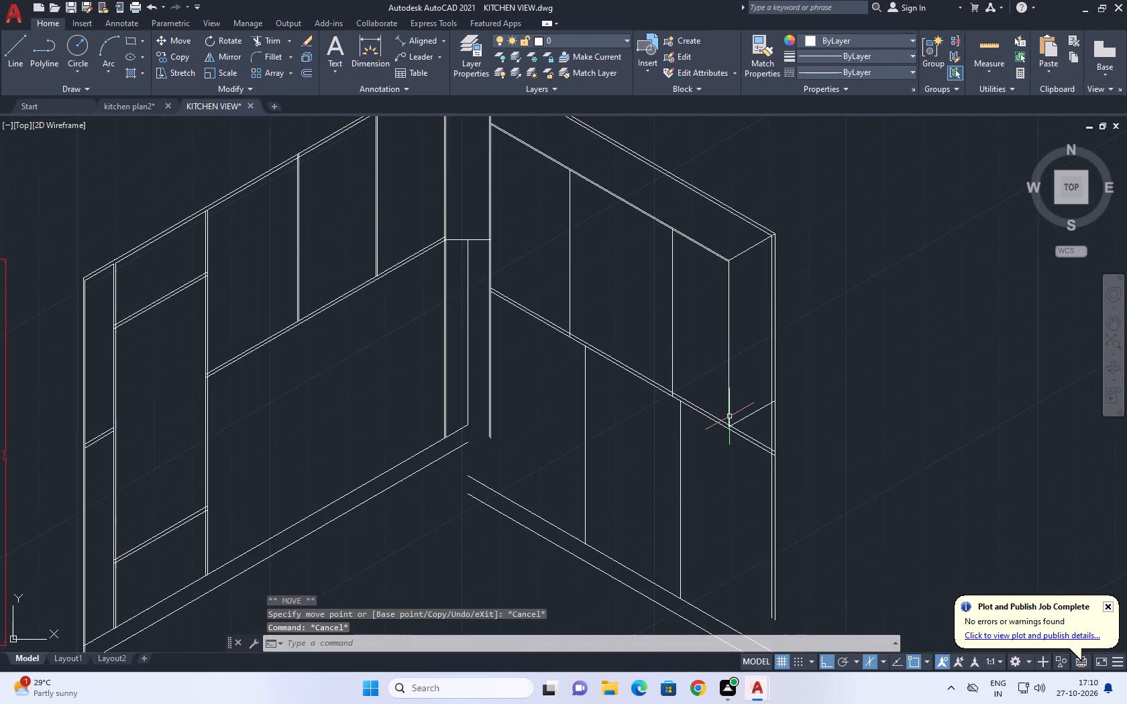
pyautogui.moveTo(759, 402); pyautogui.dragTo(806, 486, button='middle')
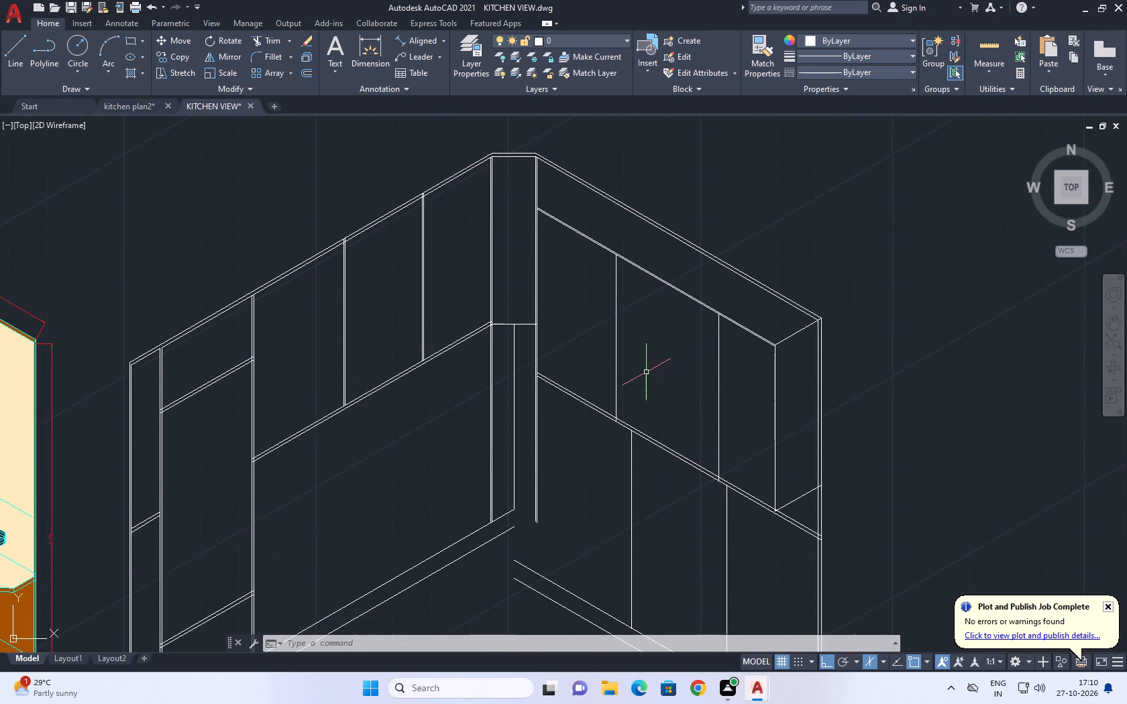
pyautogui.scroll(-3, 646, 371)
pyautogui.scroll(2, 498, 455)
pyautogui.moveTo(516, 434); pyautogui.dragTo(566, 421, button='middle')
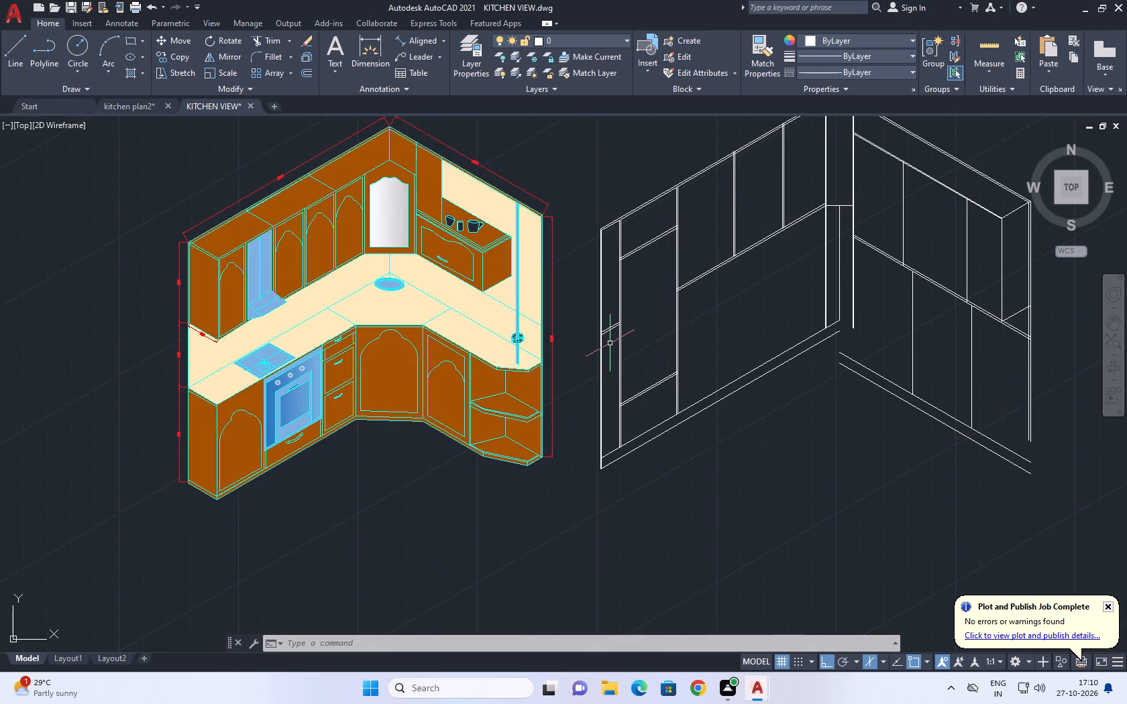
pyautogui.scroll(4, 610, 333)
pyautogui.moveTo(608, 344); pyautogui.dragTo(598, 308)
pyautogui.click(583, 243)
pyautogui.press('Delete')
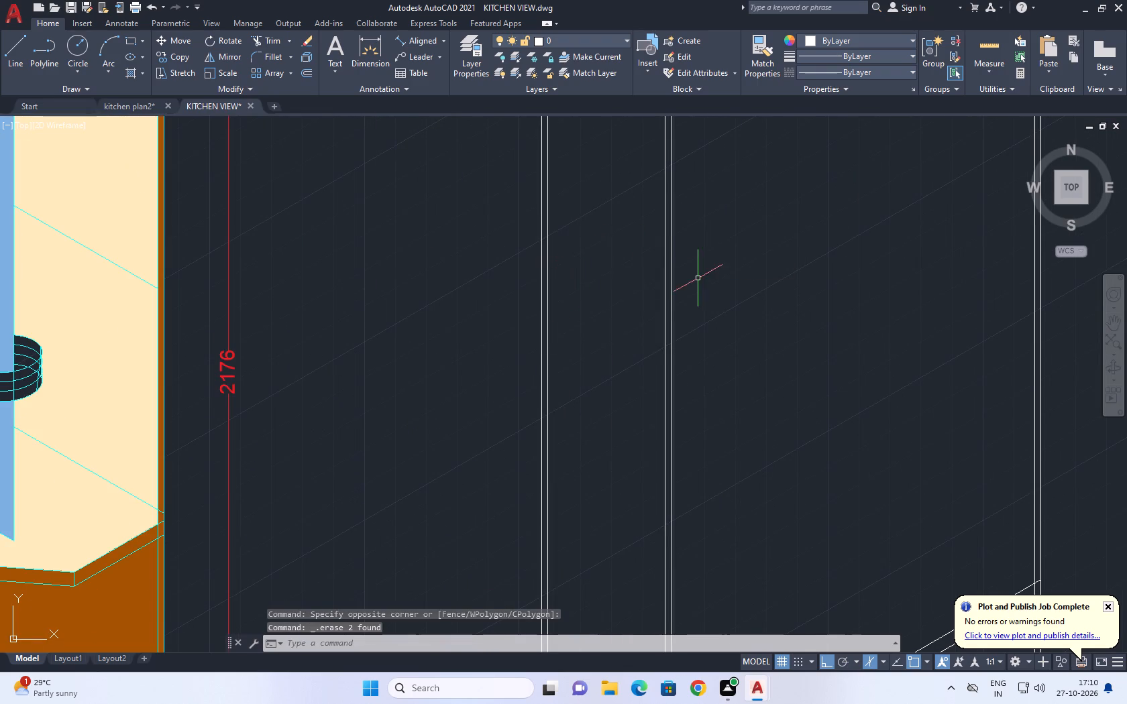
# Erase the inner vertical line along the narrow end strip's outer edge.
pyautogui.moveTo(700, 281); pyautogui.dragTo(641, 259, button='middle')
pyautogui.click(491, 318)
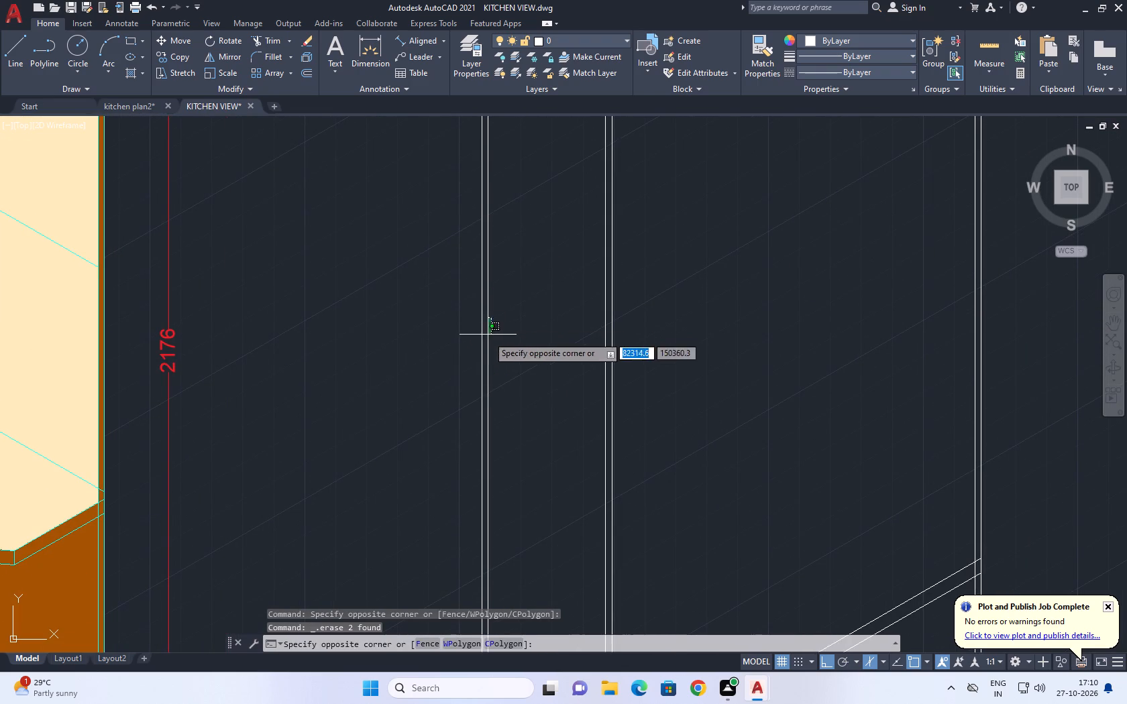
pyautogui.click(485, 345)
pyautogui.press('Delete')
# Trim away the inner top line above the narrow end strip and extend the strip's divider up to the outer top edge.
pyautogui.scroll(-4, 519, 363)
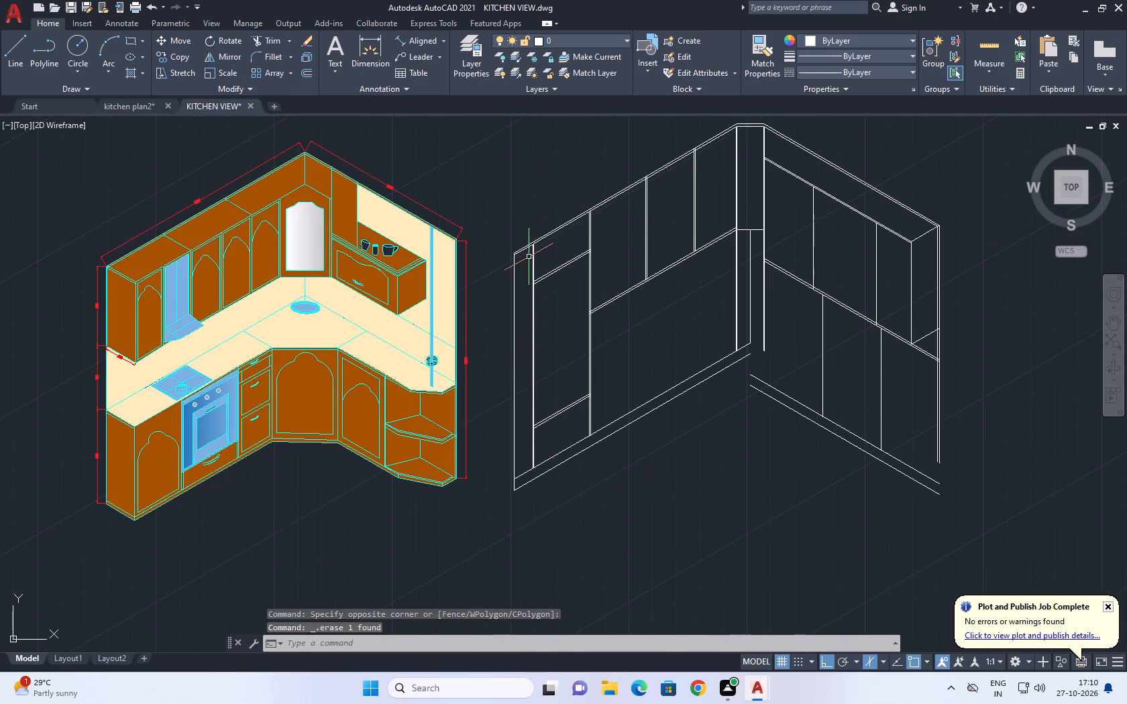
pyautogui.moveTo(513, 245); pyautogui.dragTo(523, 402, button='middle')
pyautogui.scroll(1, 523, 402)
pyautogui.write('TR')
pyautogui.press('space')
pyautogui.scroll(2, 472, 310)
pyautogui.moveTo(672, 519); pyautogui.dragTo(566, 235, button='middle')
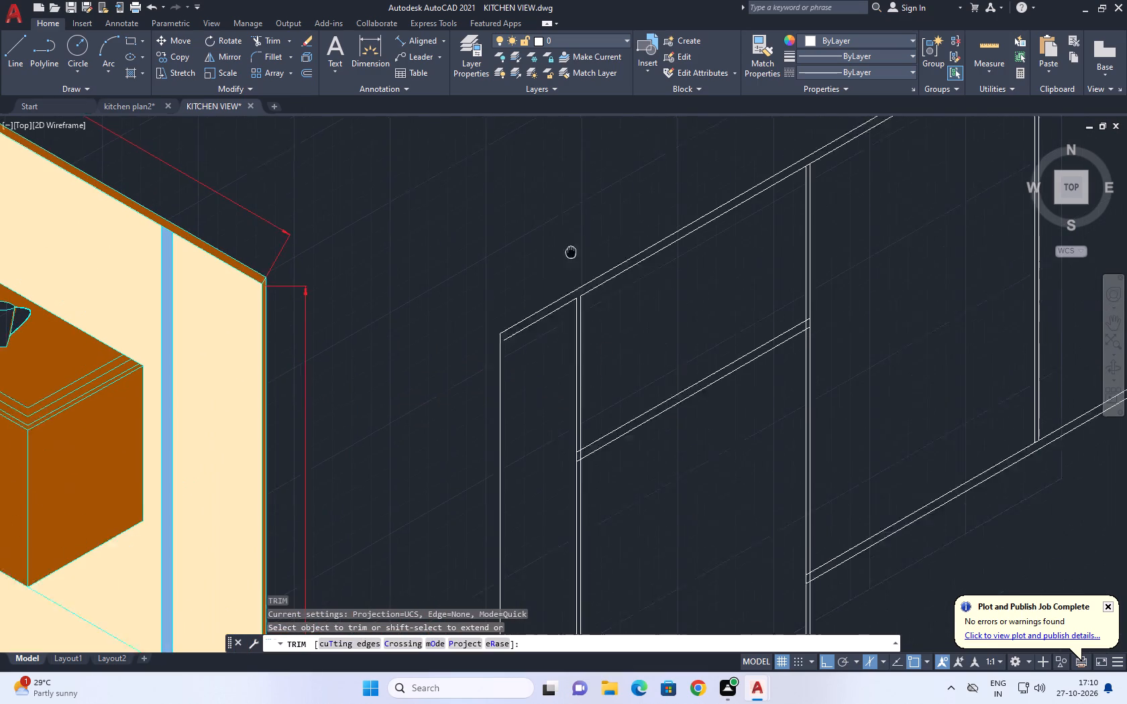
pyautogui.click(531, 282)
pyautogui.press('Escape')
pyautogui.write('EX')
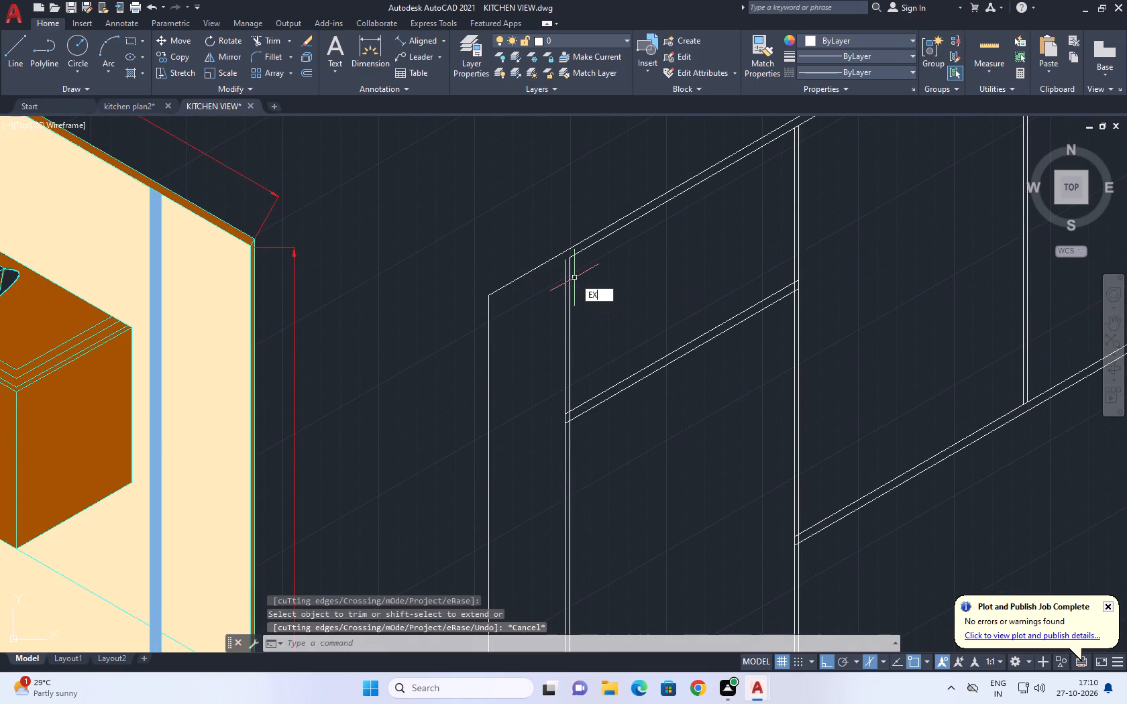
pyautogui.press('space')
pyautogui.click(565, 265)
pyautogui.press('Escape')
# Move the left-hand tall unit's lower double slanted line straight up to raise the division between the middle and bottom doors.
pyautogui.scroll(-2, 570, 280)
pyautogui.moveTo(614, 359); pyautogui.dragTo(592, 197, button='middle')
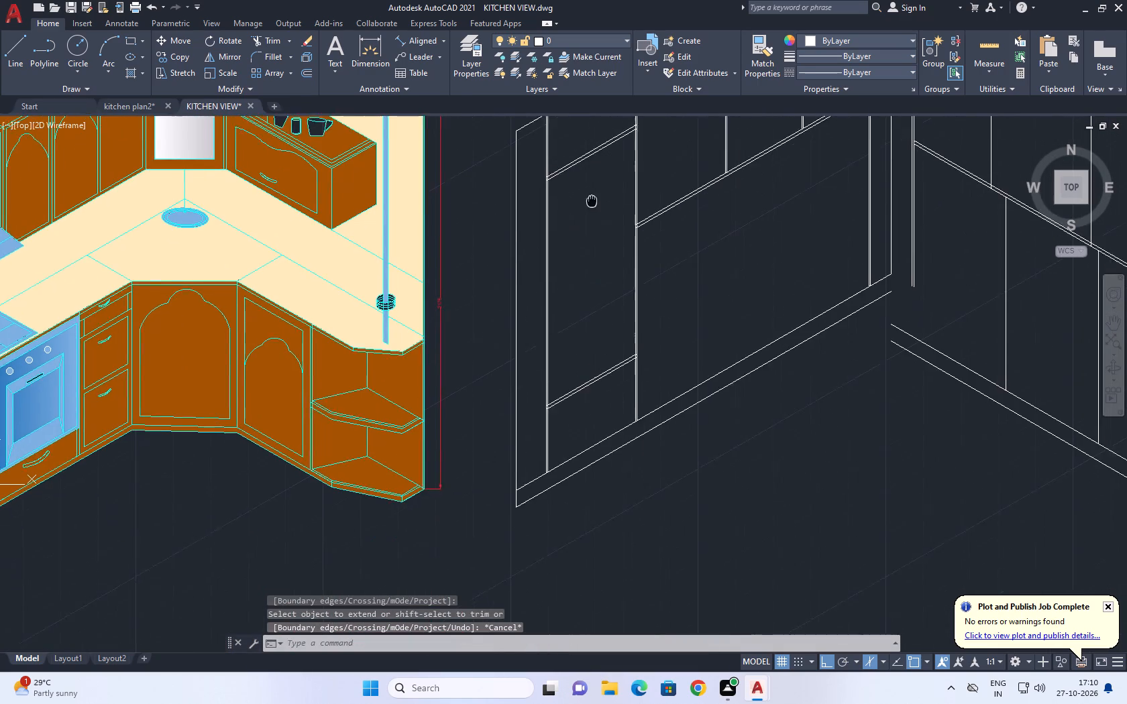
pyautogui.moveTo(592, 197); pyautogui.dragTo(594, 176, button='middle')
pyautogui.middleClick(594, 176)
pyautogui.moveTo(600, 178); pyautogui.dragTo(623, 257, button='middle')
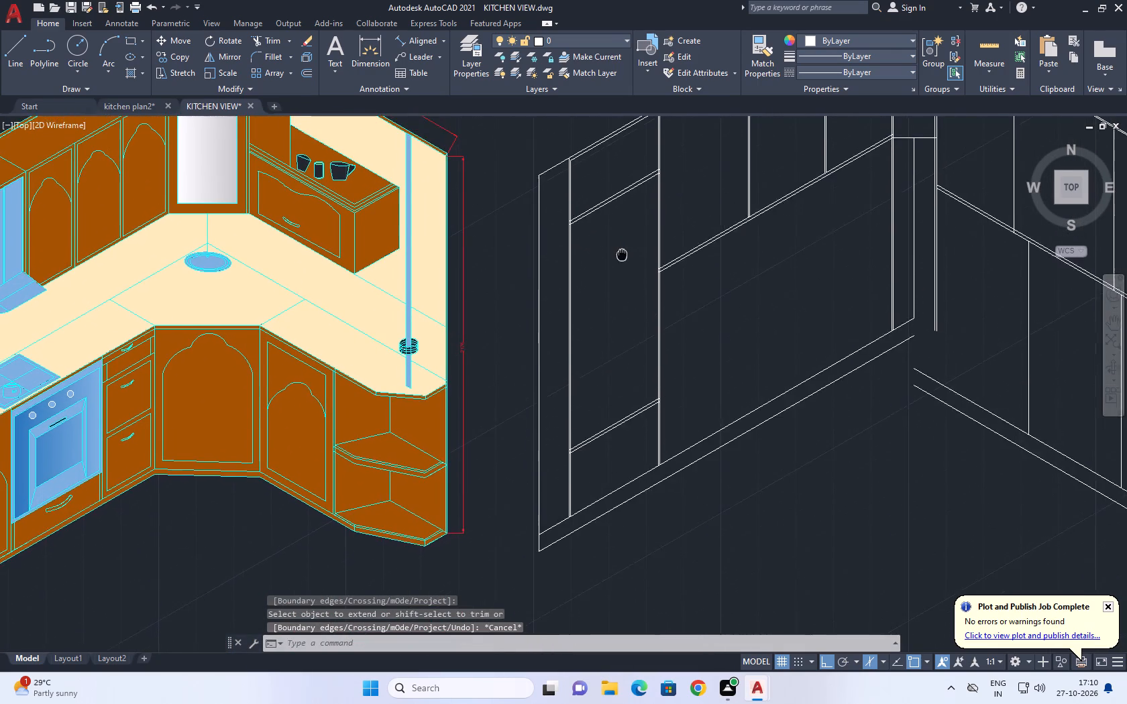
pyautogui.moveTo(623, 257); pyautogui.dragTo(633, 308, button='middle')
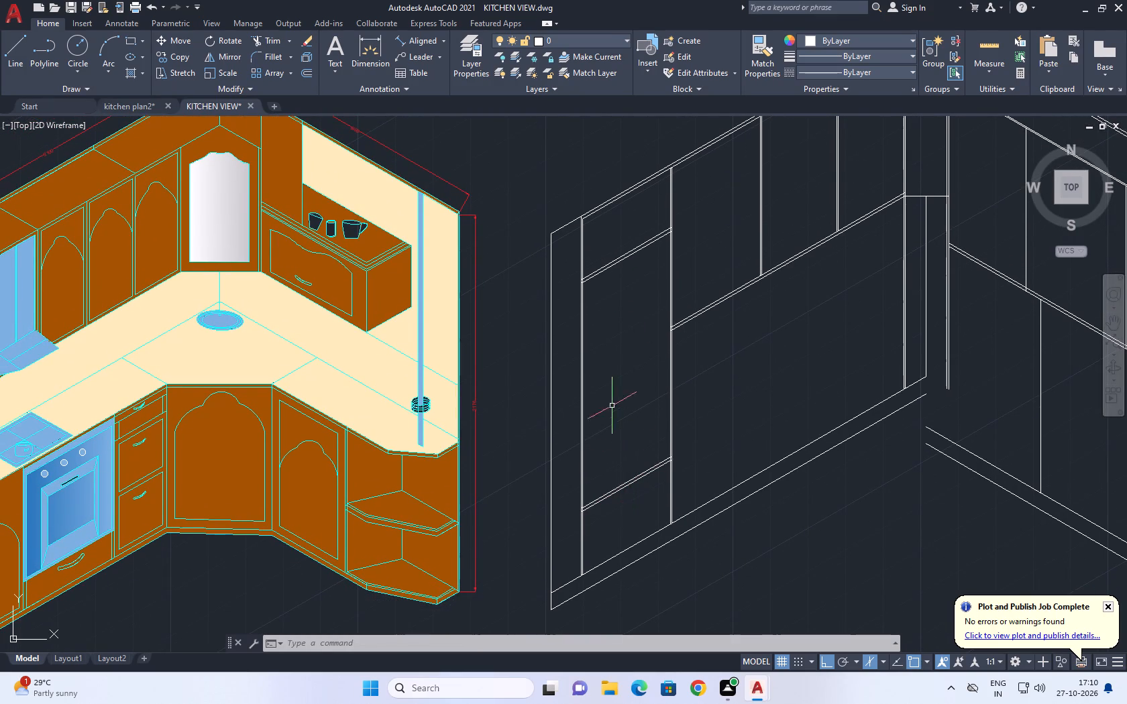
pyautogui.click(633, 502)
pyautogui.click(604, 434)
pyautogui.write('M')
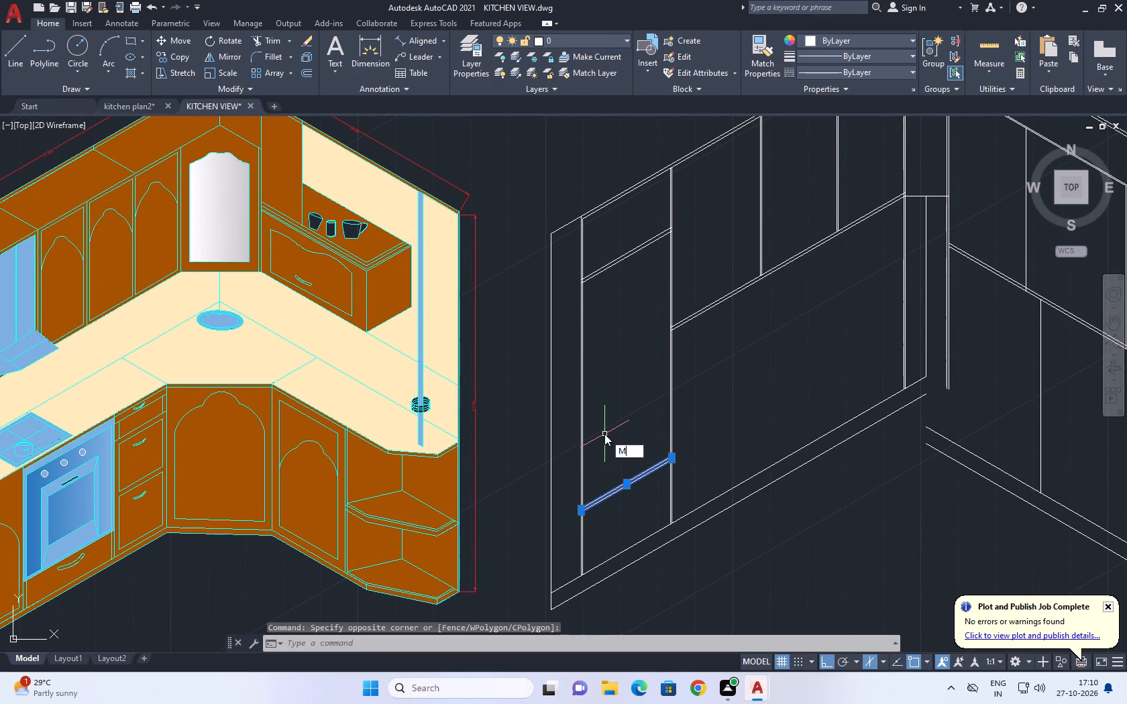
pyautogui.press('space')
pyautogui.click(615, 459)
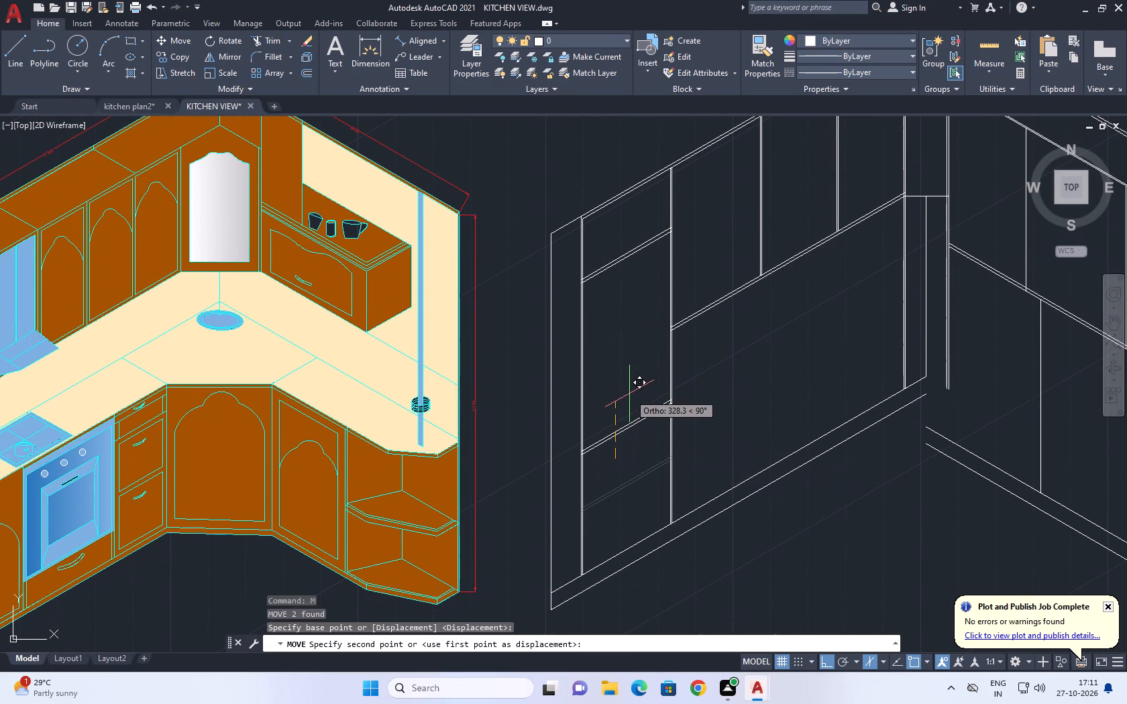
pyautogui.click(632, 400)
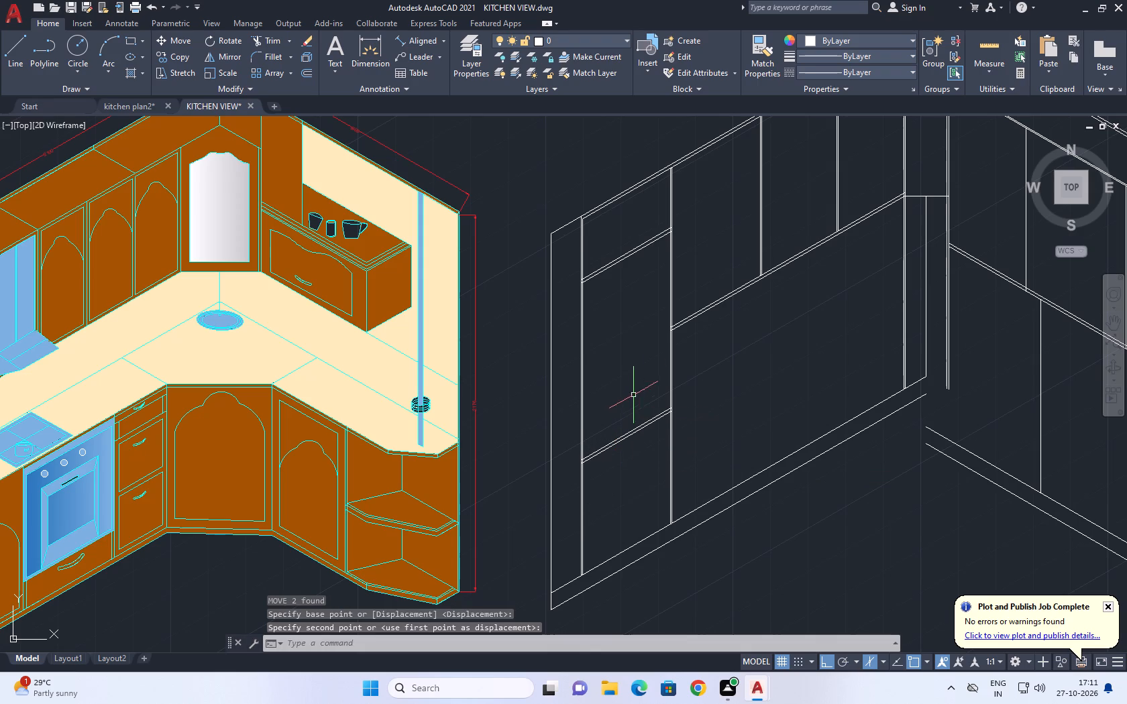
# Draw a vertical handle line about 500 units tall on the tall unit's middle door, with a slanted top line crossing the divider.
pyautogui.scroll(2, 576, 474)
pyautogui.moveTo(576, 474); pyautogui.dragTo(586, 468, button='middle')
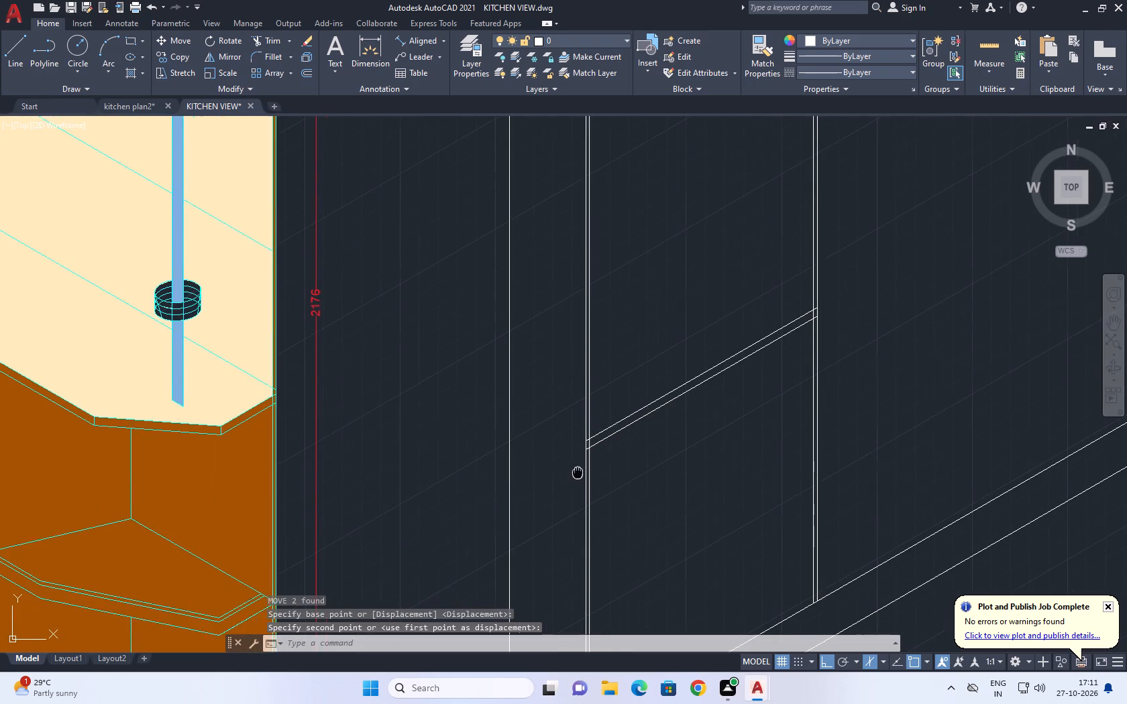
pyautogui.moveTo(586, 468); pyautogui.dragTo(604, 418, button='middle')
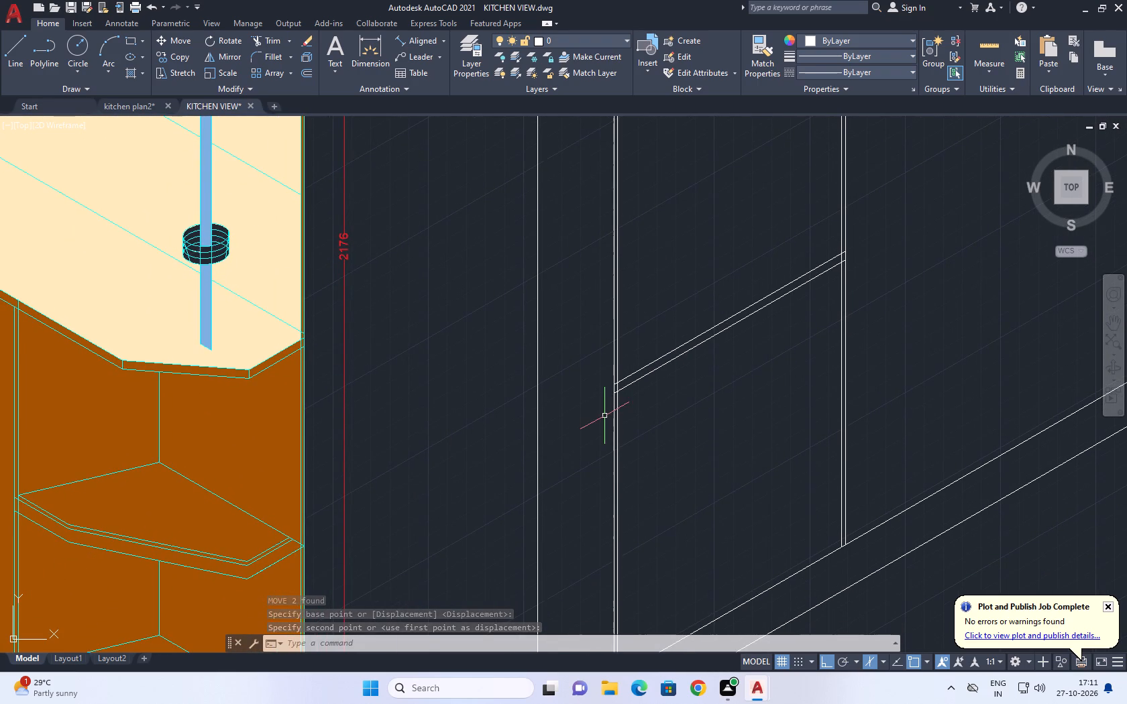
pyautogui.press('l')
pyautogui.press('space')
pyautogui.scroll(1, 623, 361)
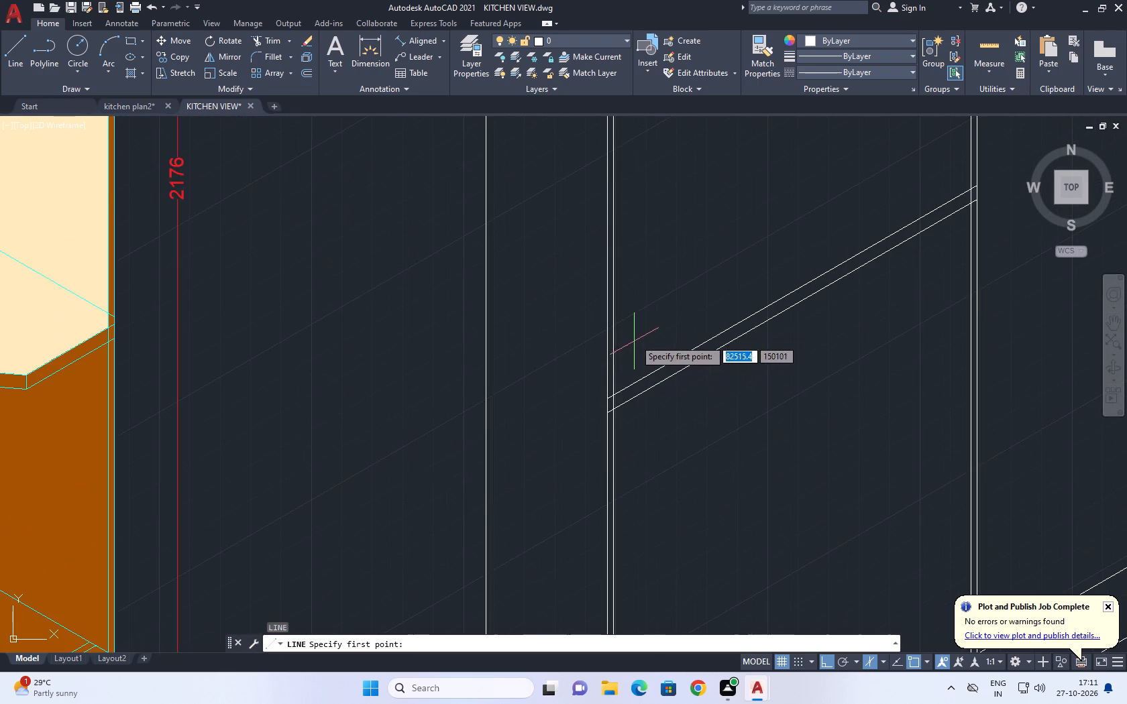
pyautogui.moveTo(637, 334); pyautogui.dragTo(608, 461, button='middle')
pyautogui.click(601, 471)
pyautogui.moveTo(600, 314); pyautogui.dragTo(599, 343, button='middle')
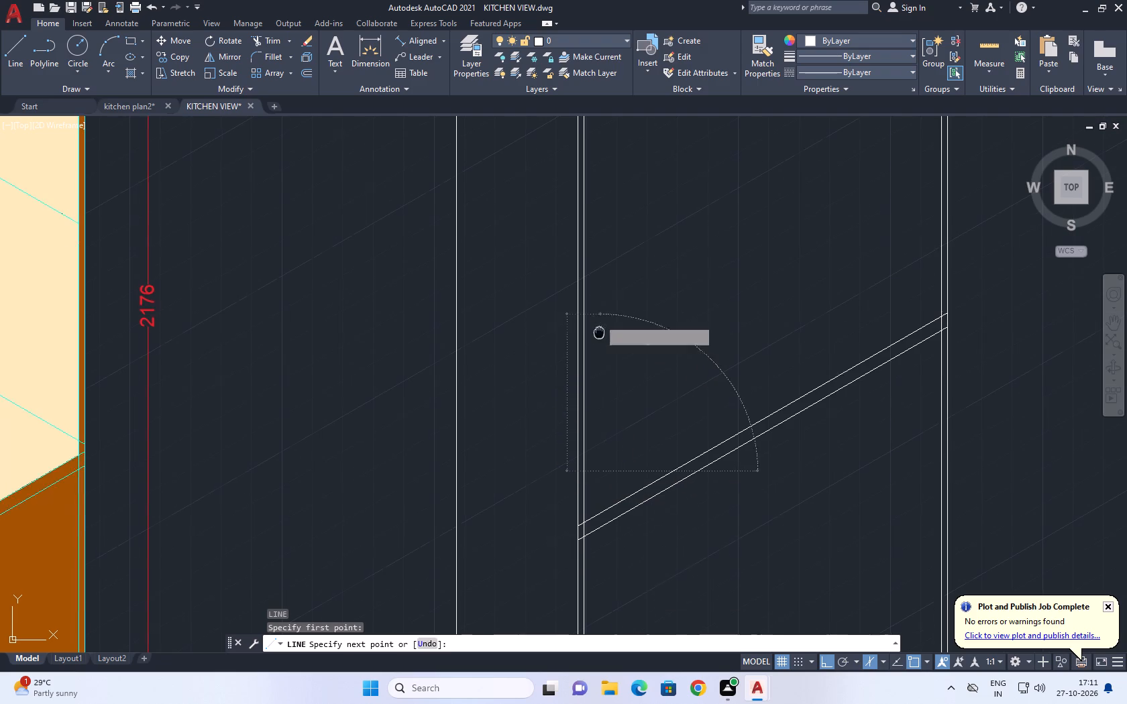
pyautogui.moveTo(599, 343); pyautogui.dragTo(600, 459, button='middle')
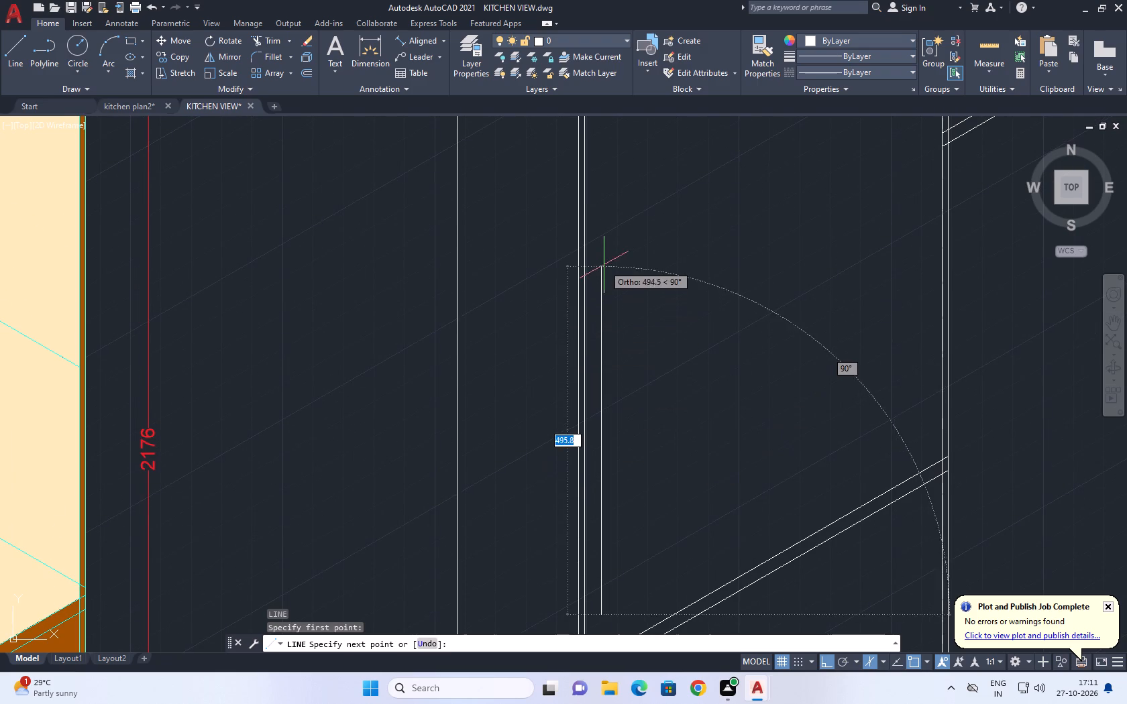
pyautogui.click(604, 255)
pyautogui.click(537, 281)
pyautogui.press('Escape')
# Draw the handle's slanted bottom line from the vertical line's lower end across the tall unit's divider.
pyautogui.moveTo(676, 493); pyautogui.dragTo(647, 414, button='middle')
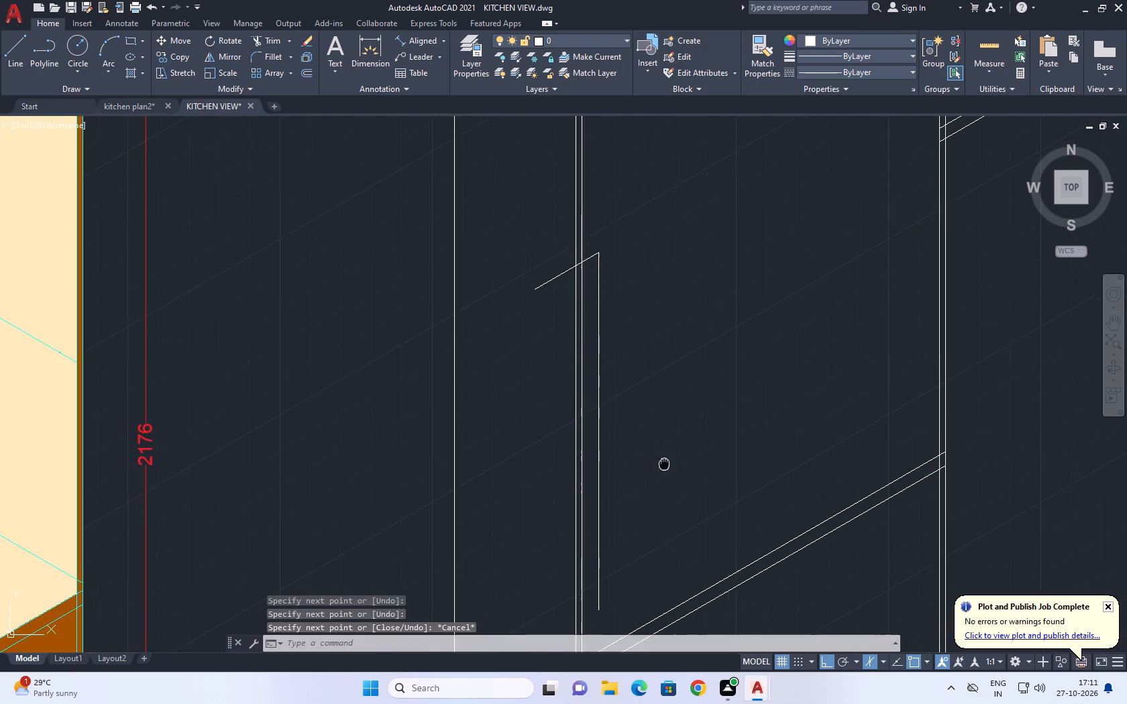
pyautogui.moveTo(647, 414); pyautogui.dragTo(617, 289, button='middle')
pyautogui.write('L')
pyautogui.press('space')
pyautogui.moveTo(557, 461); pyautogui.dragTo(602, 379, button='middle')
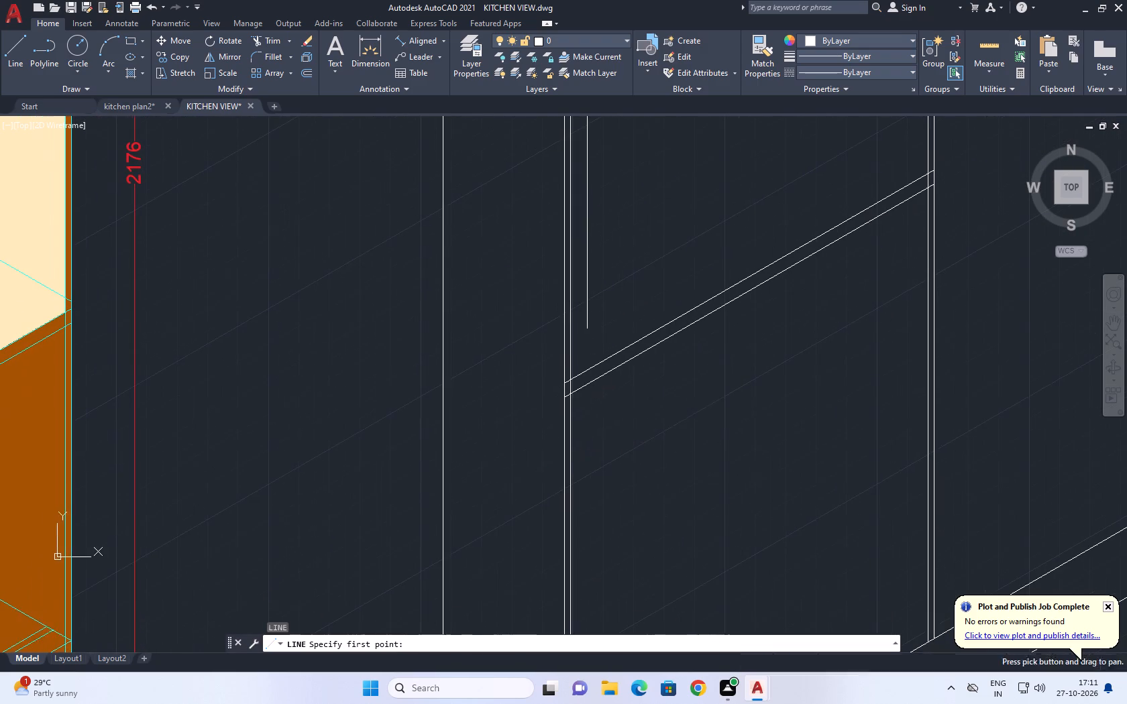
pyautogui.click(586, 329)
pyautogui.click(504, 364)
pyautogui.press('Escape')
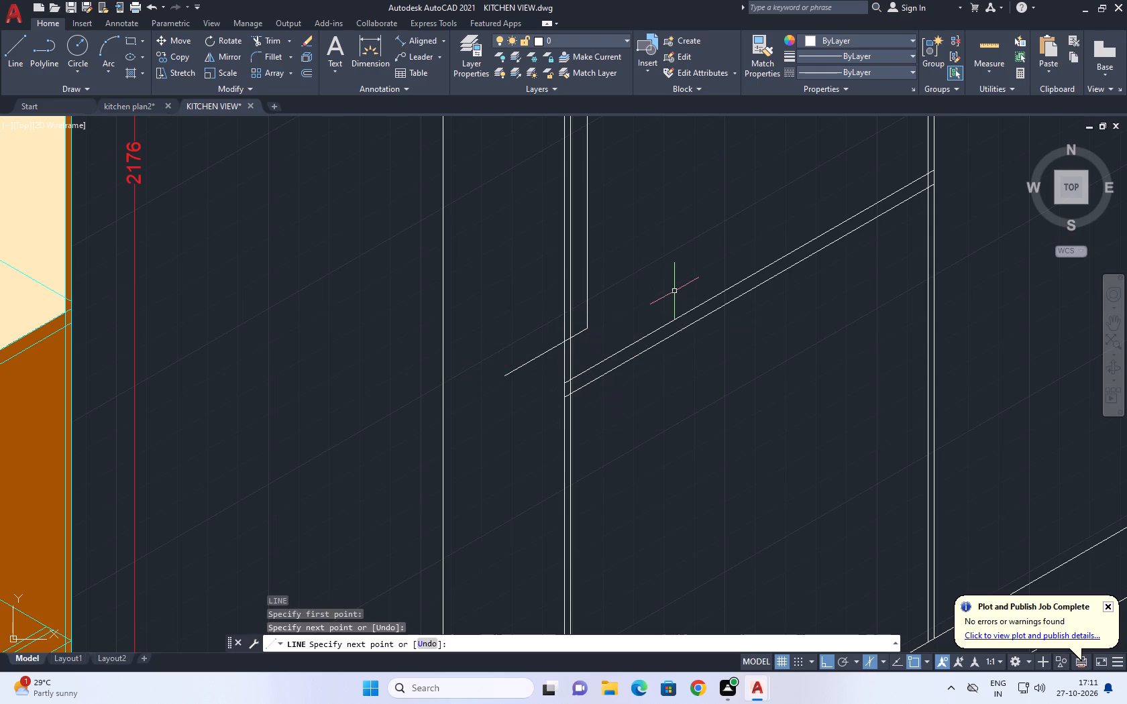
# Trim the middle door handle's slanted top and bottom lines back to the divider's door-side line.
pyautogui.moveTo(669, 337); pyautogui.dragTo(676, 301, button='middle')
pyautogui.scroll(-3, 663, 381)
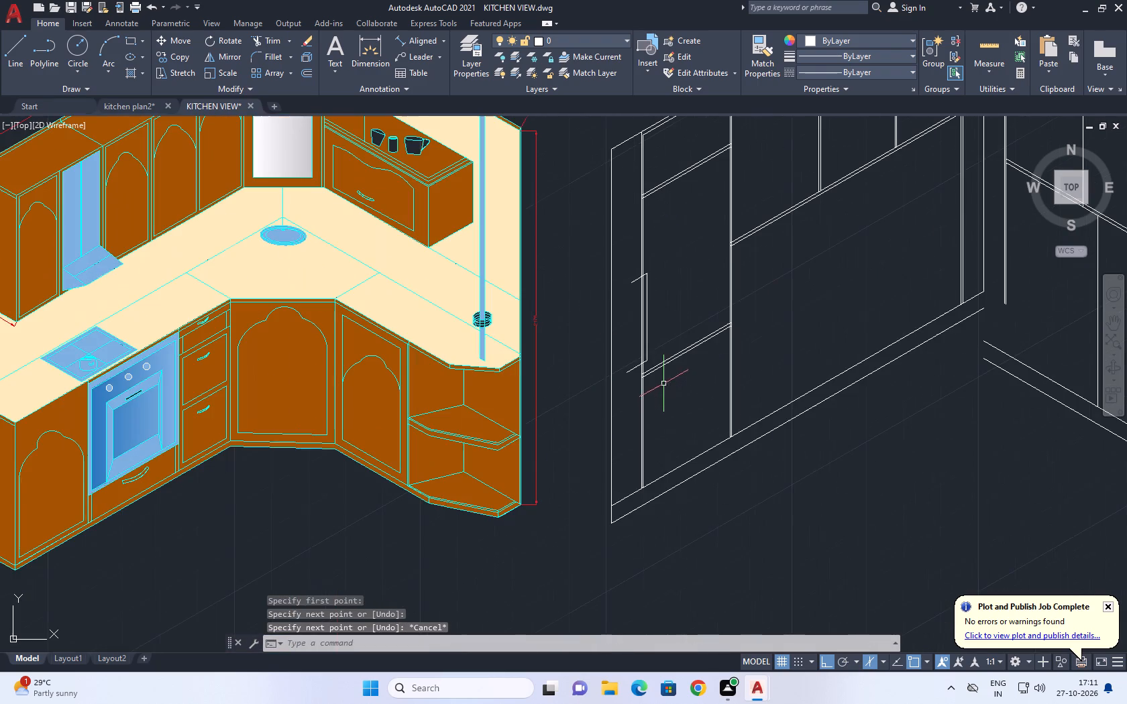
pyautogui.write('TR')
pyautogui.press('space')
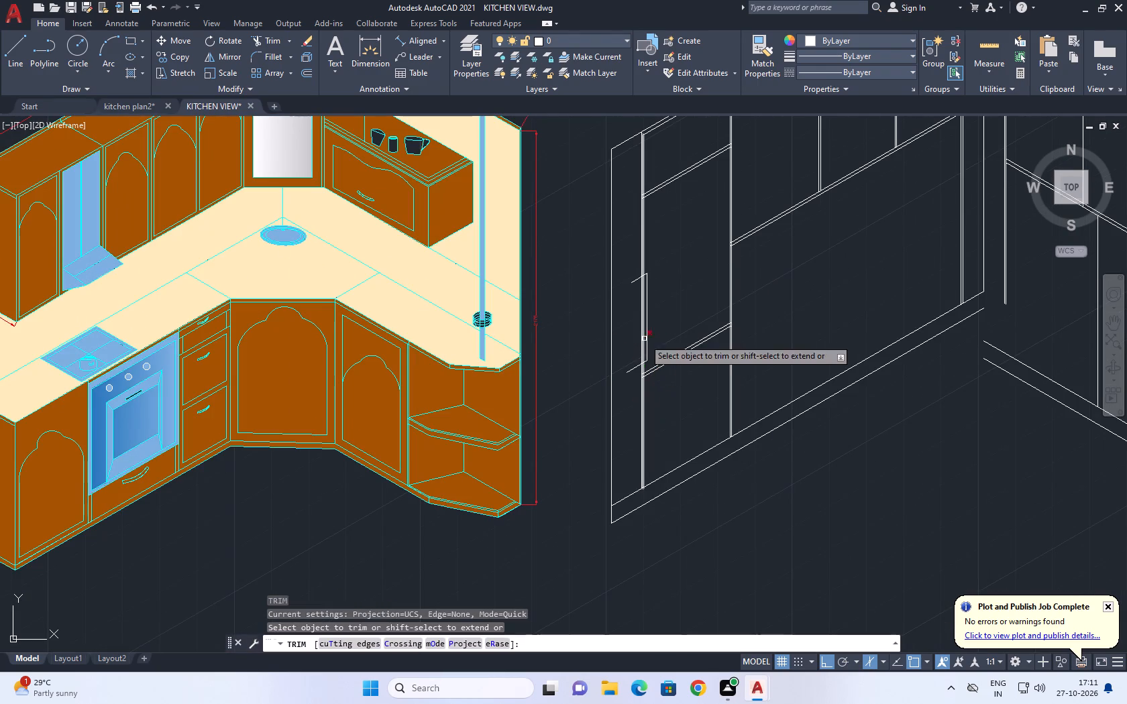
pyautogui.scroll(2, 630, 280)
pyautogui.click(639, 259)
pyautogui.click(634, 530)
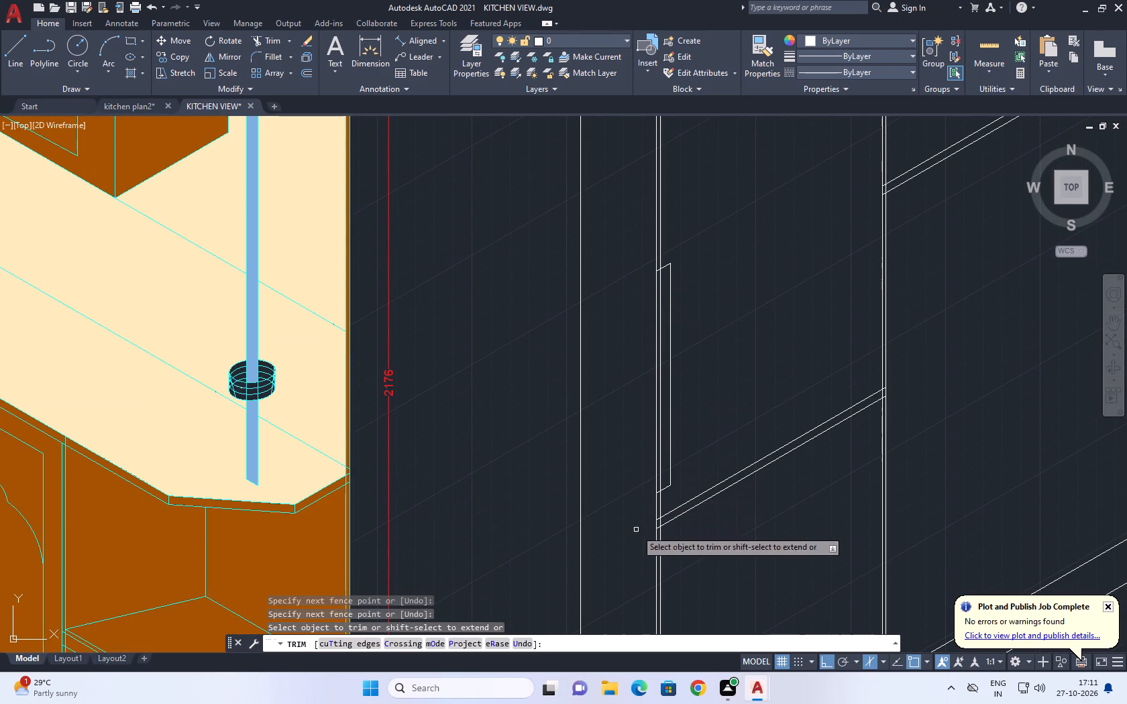
pyautogui.scroll(4, 660, 285)
pyautogui.click(637, 198)
pyautogui.scroll(-1, 642, 266)
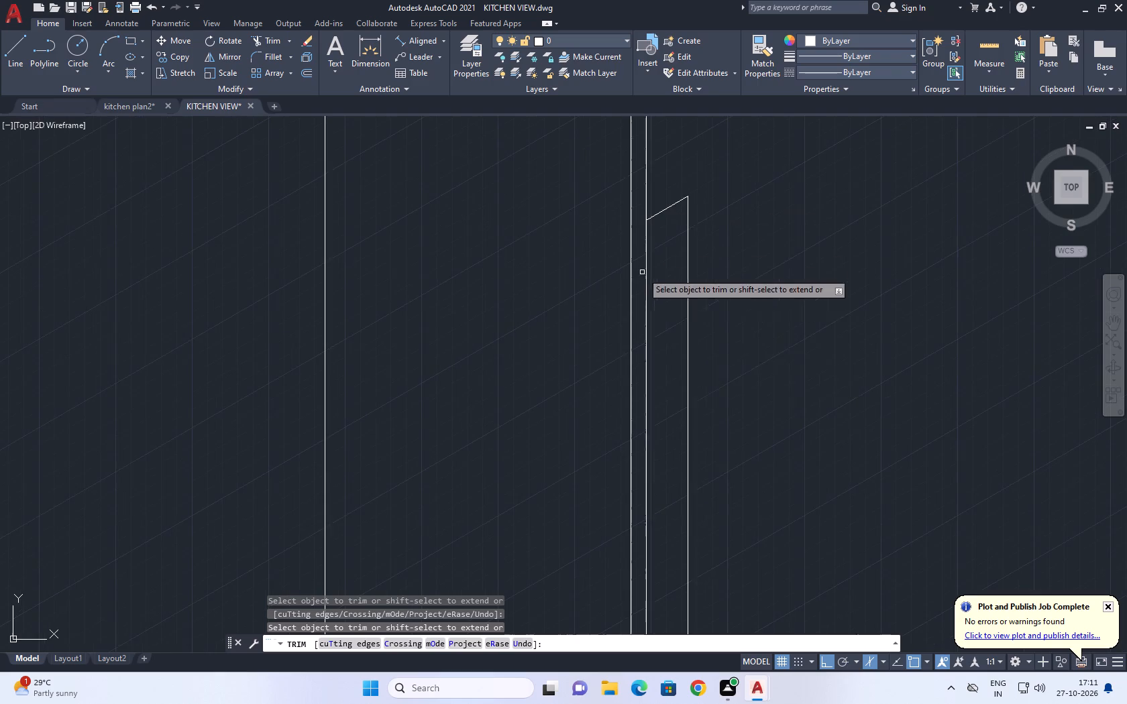
pyautogui.scroll(-1, 671, 499)
pyautogui.moveTo(663, 495); pyautogui.dragTo(660, 156, button='middle')
pyautogui.scroll(2, 642, 556)
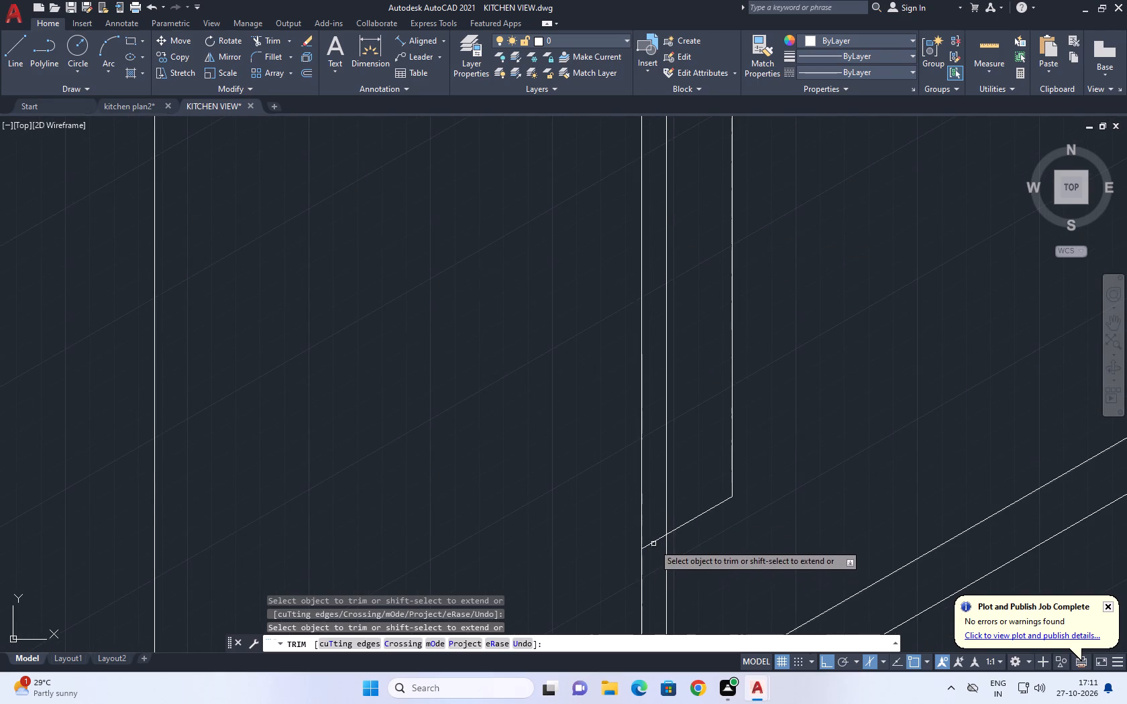
pyautogui.click(653, 544)
pyautogui.scroll(-5, 665, 422)
pyautogui.press('Escape')
# Draw a matching handle outline on the tall unit's bottom door, from the divider just below the double line, aligned with the upper handle.
pyautogui.moveTo(703, 427); pyautogui.dragTo(662, 302, button='middle')
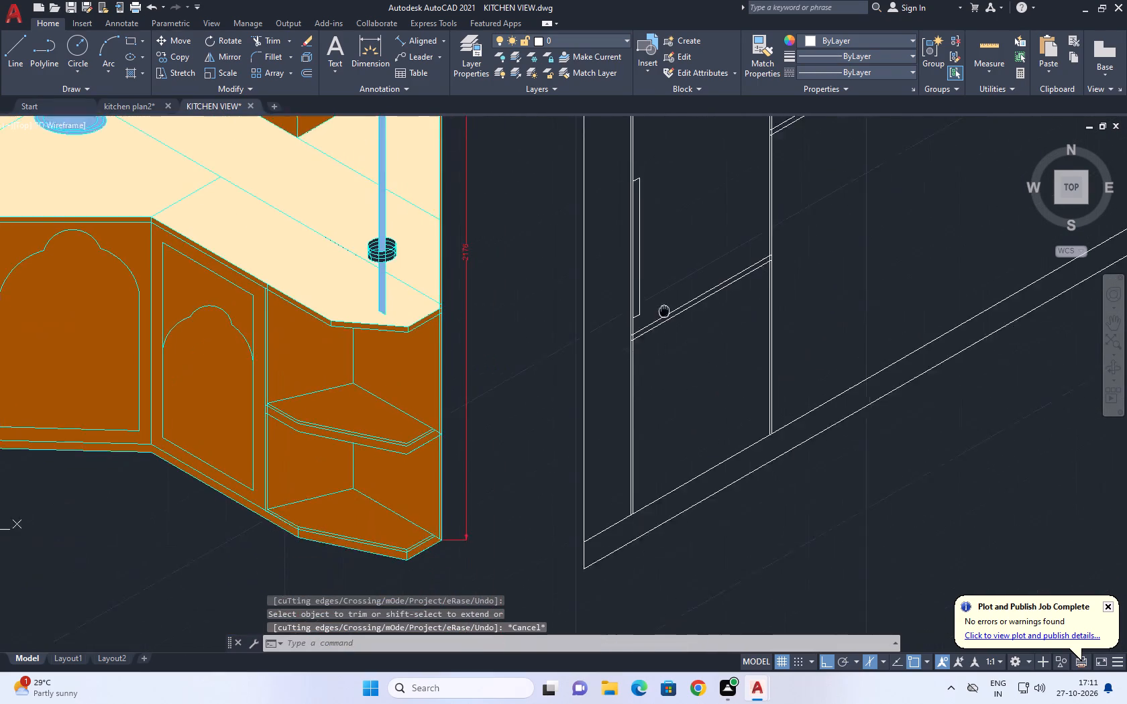
pyautogui.moveTo(662, 302); pyautogui.dragTo(661, 294, button='middle')
pyautogui.scroll(1, 661, 294)
pyautogui.press('l')
pyautogui.press('space')
pyautogui.moveTo(668, 457); pyautogui.dragTo(634, 317, button='middle')
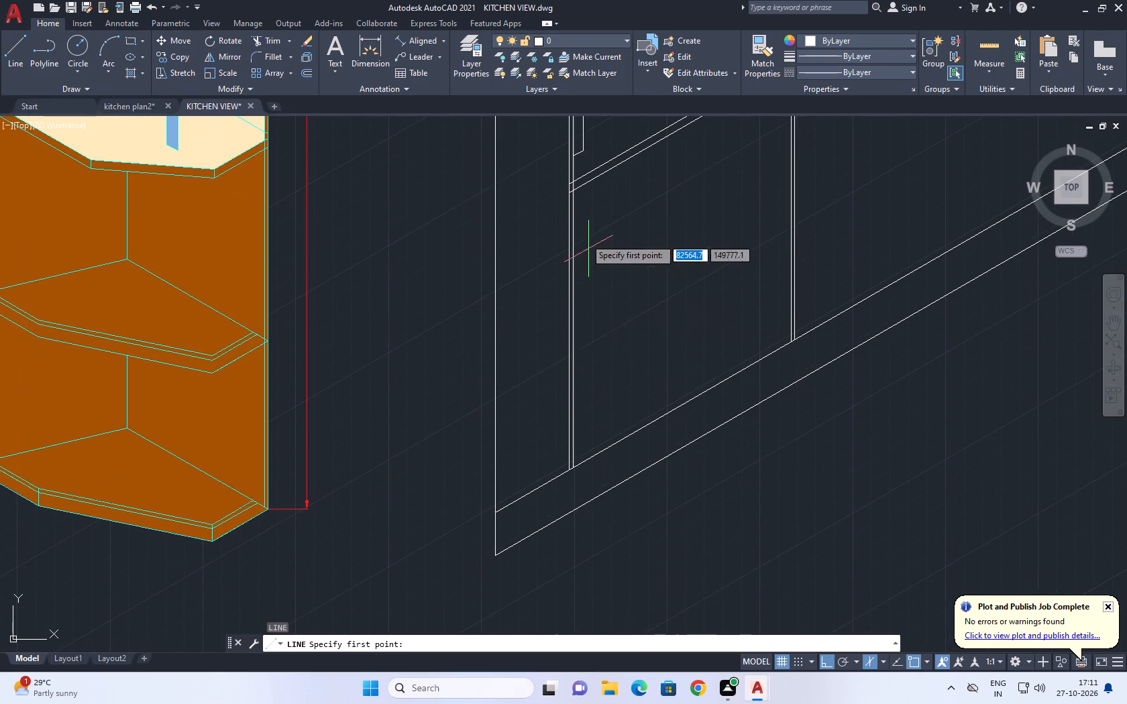
pyautogui.scroll(1, 572, 200)
pyautogui.click(571, 201)
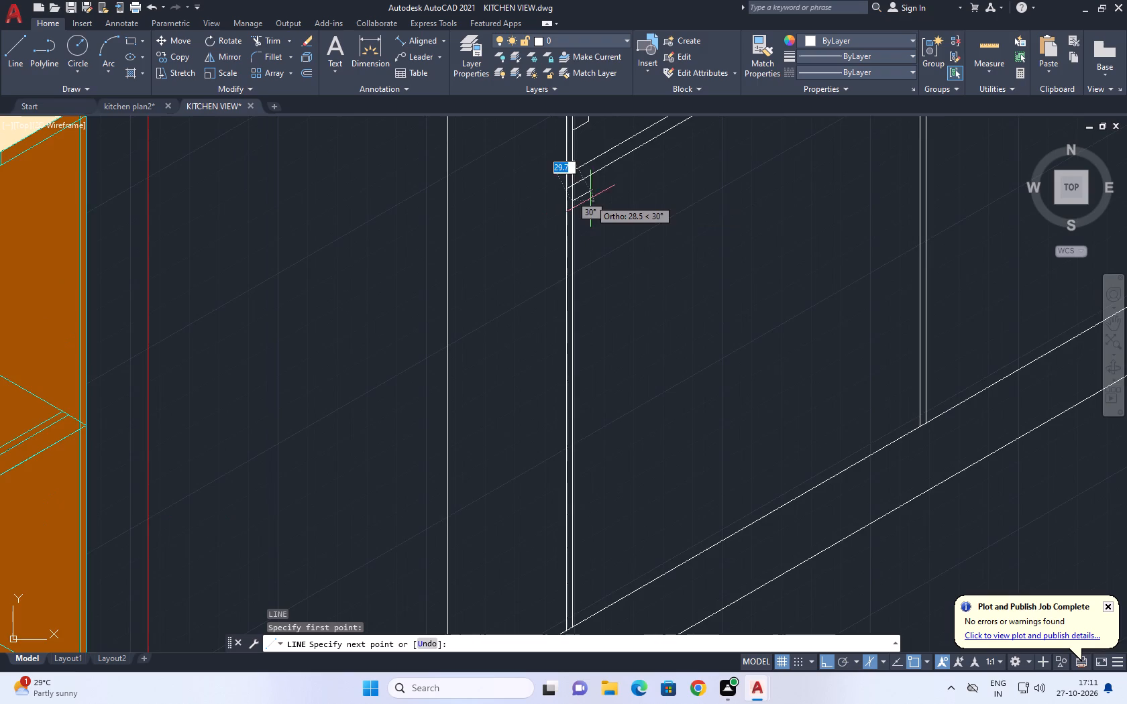
pyautogui.moveTo(602, 204); pyautogui.dragTo(614, 376, button='middle')
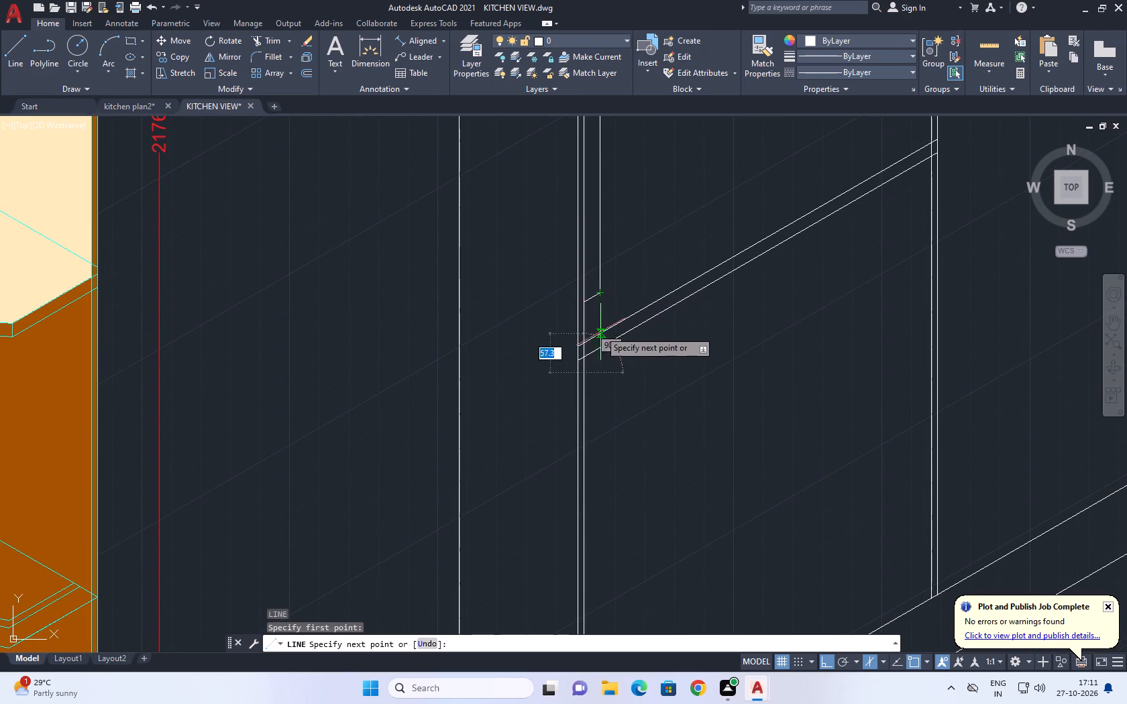
pyautogui.click(605, 363)
pyautogui.moveTo(600, 531); pyautogui.dragTo(584, 333, button='middle')
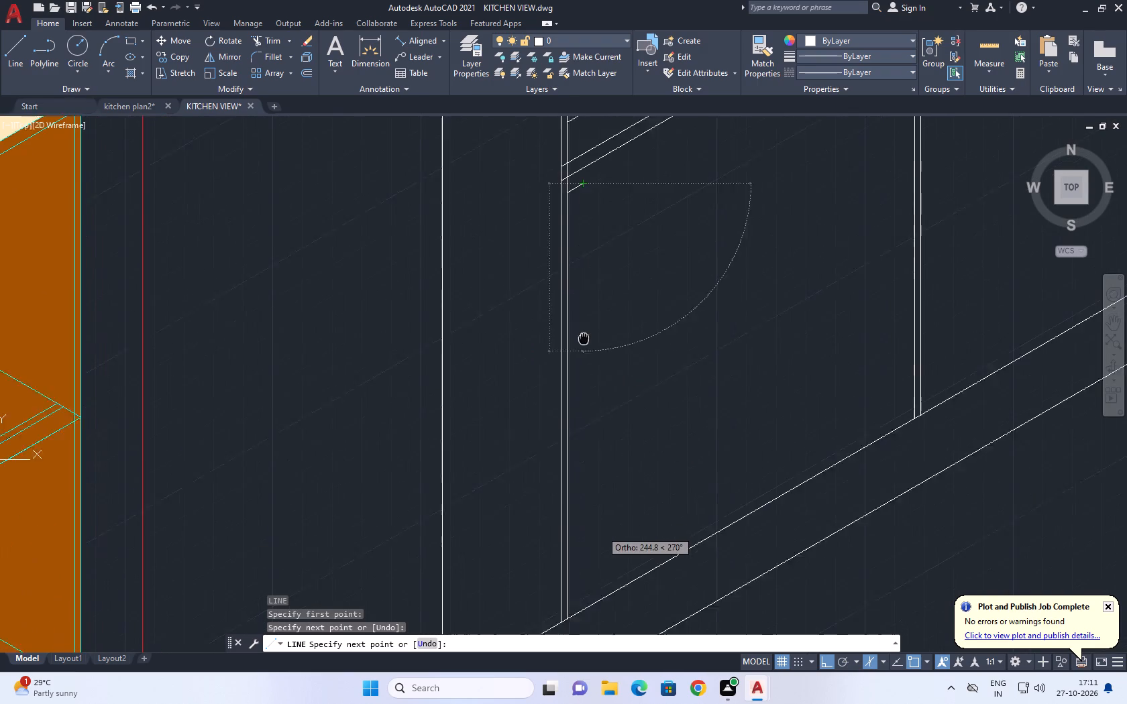
pyautogui.moveTo(584, 333); pyautogui.dragTo(584, 331, button='middle')
pyautogui.moveTo(600, 453); pyautogui.dragTo(576, 319, button='middle')
pyautogui.click(563, 355)
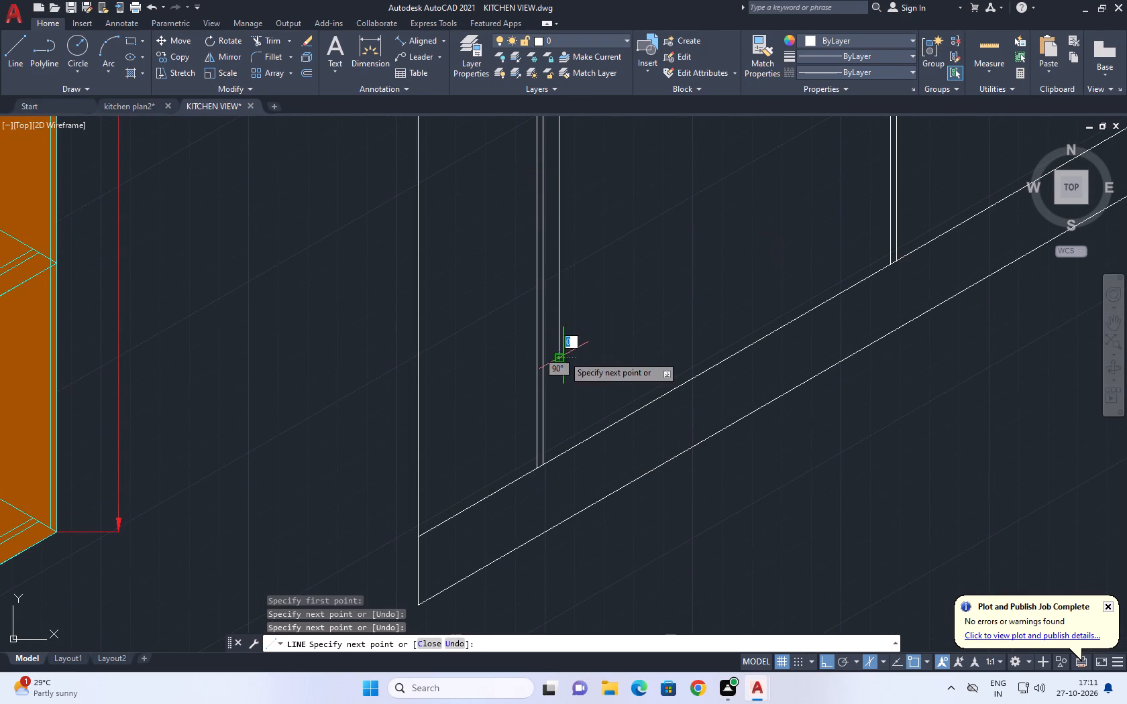
pyautogui.click(521, 394)
pyautogui.press('space')
# Trim the bottom door handle's slanted bottom line back to the divider's door-side line.
pyautogui.press('t')
pyautogui.write('R')
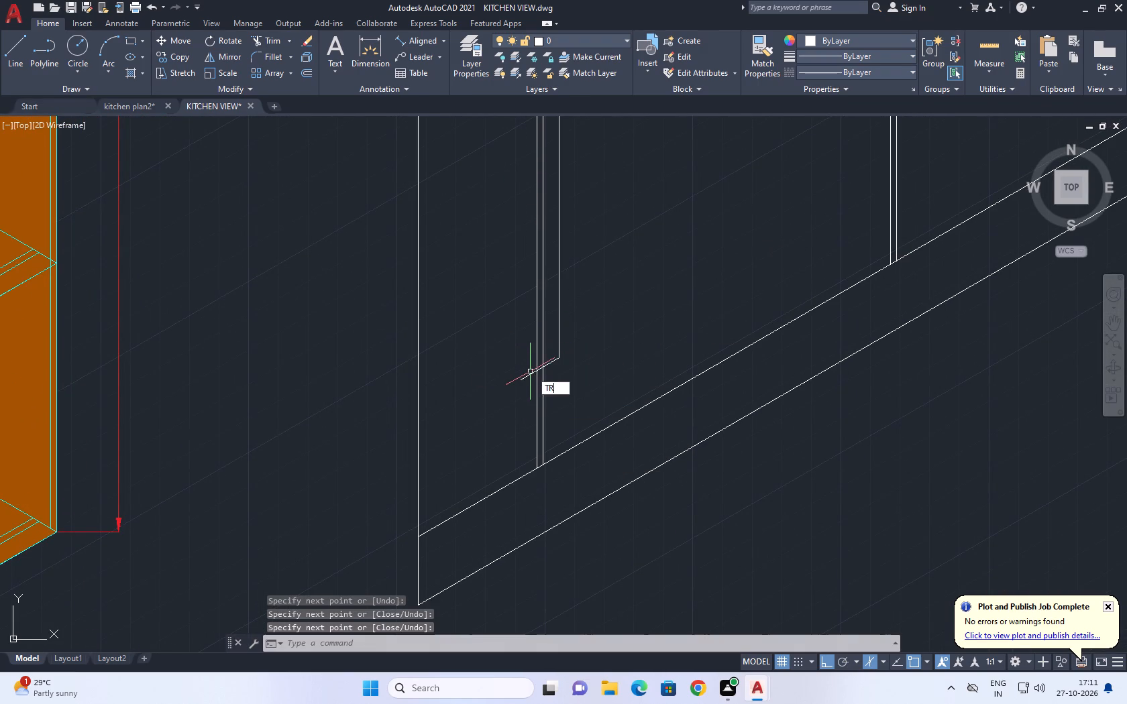
pyautogui.press('space')
pyautogui.scroll(2, 535, 369)
pyautogui.click(515, 353)
pyautogui.click(511, 417)
pyautogui.click(543, 365)
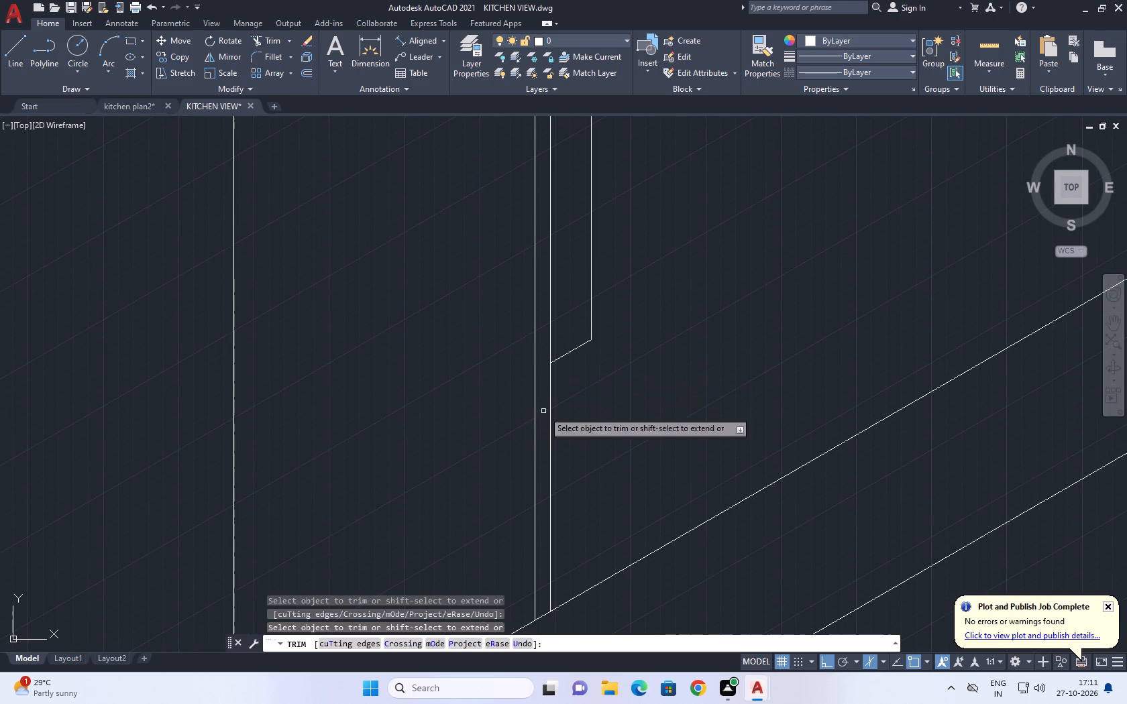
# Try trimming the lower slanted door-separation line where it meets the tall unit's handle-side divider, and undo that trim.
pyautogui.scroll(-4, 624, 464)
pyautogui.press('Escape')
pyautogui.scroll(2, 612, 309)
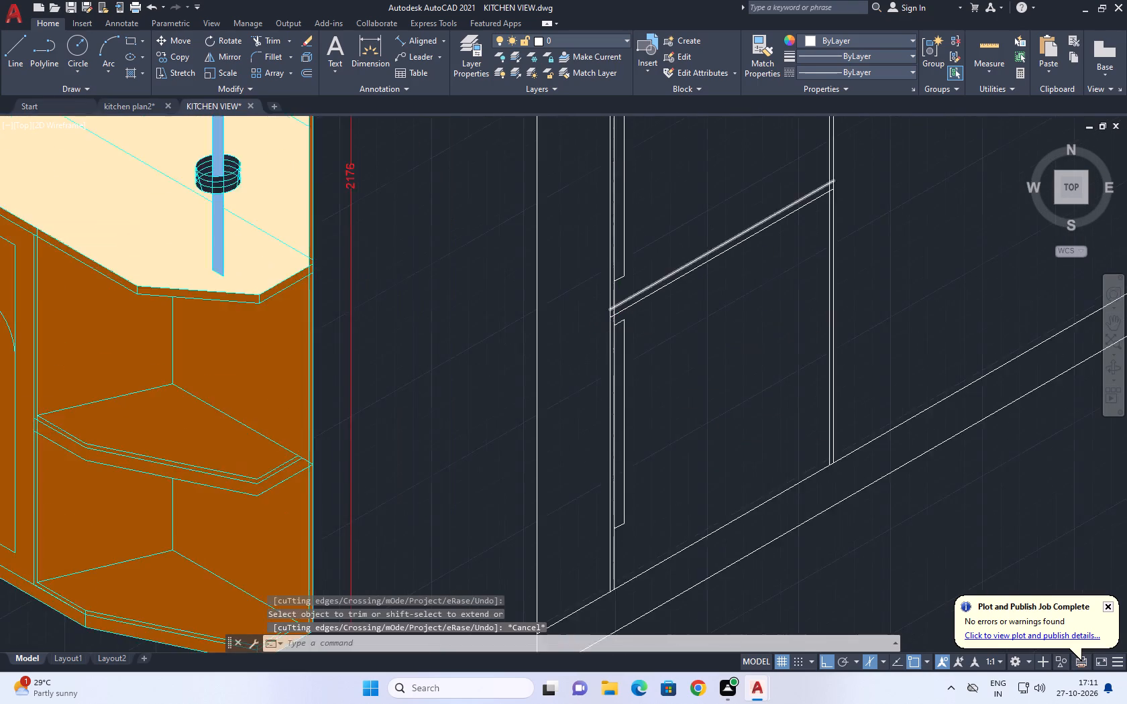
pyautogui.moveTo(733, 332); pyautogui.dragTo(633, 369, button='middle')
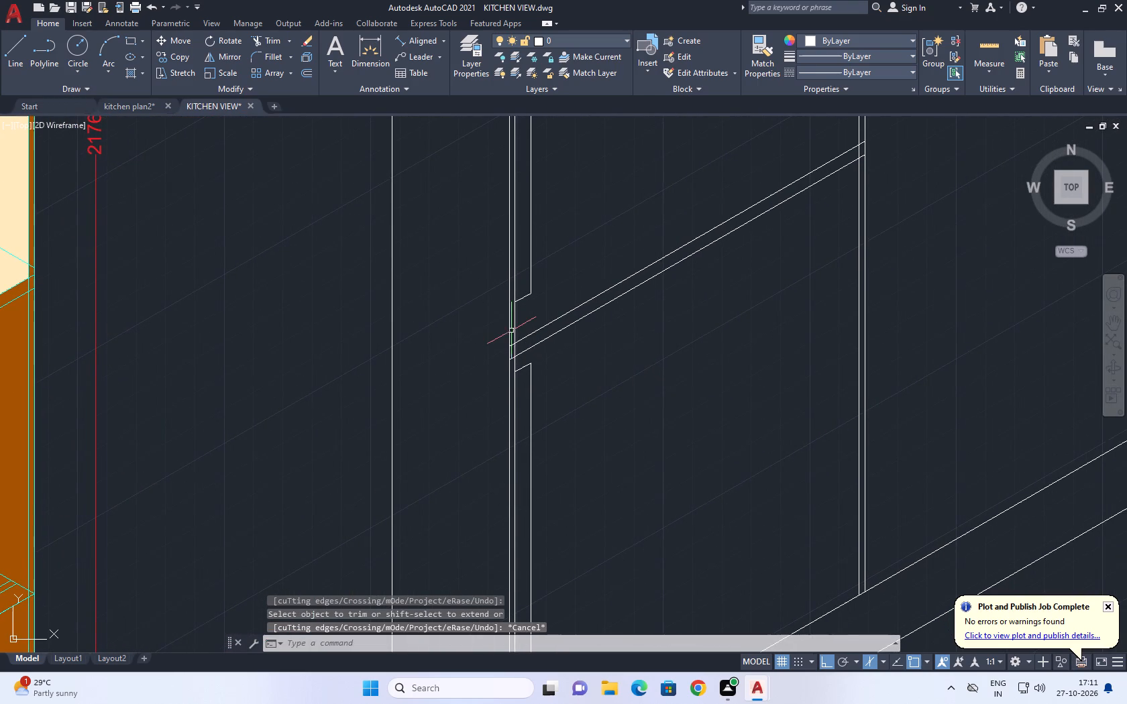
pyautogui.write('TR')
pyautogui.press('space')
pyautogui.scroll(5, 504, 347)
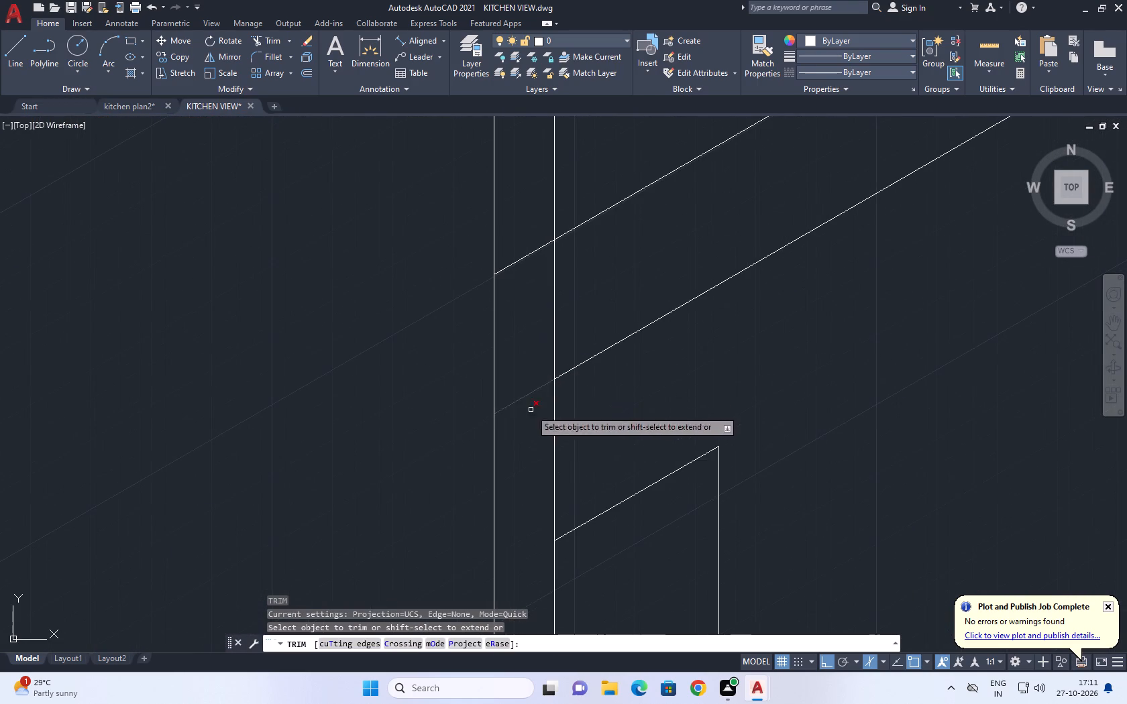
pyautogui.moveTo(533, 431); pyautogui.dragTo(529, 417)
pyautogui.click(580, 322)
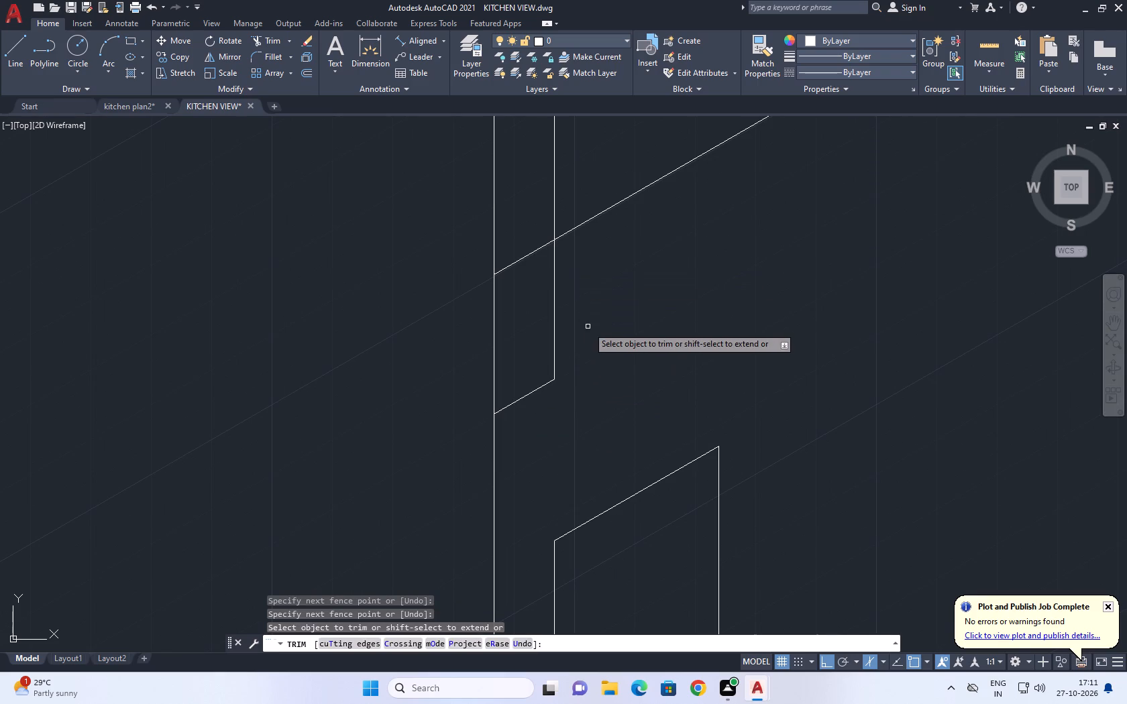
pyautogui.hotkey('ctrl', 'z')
# Trim the handle-side divider's inner line between the two slanted door-separation lines, and cut both slanted lines back to it.
pyautogui.scroll(5, 518, 359)
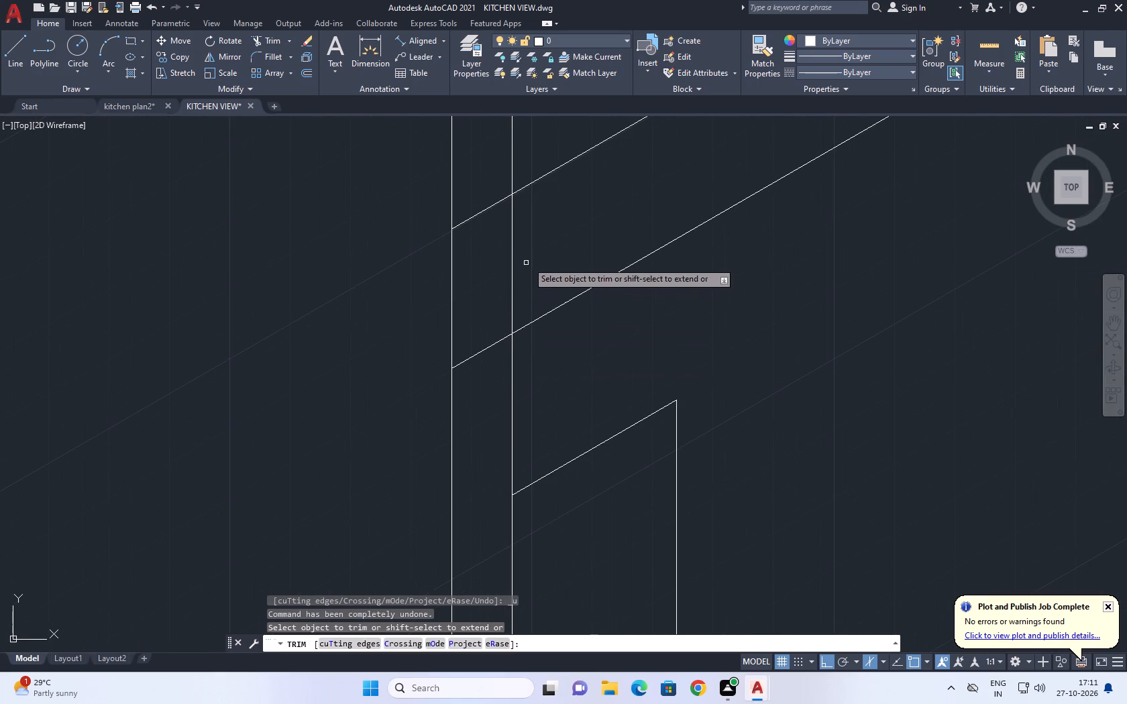
pyautogui.click(527, 253)
pyautogui.click(504, 251)
pyautogui.click(495, 210)
pyautogui.click(488, 189)
pyautogui.click(476, 285)
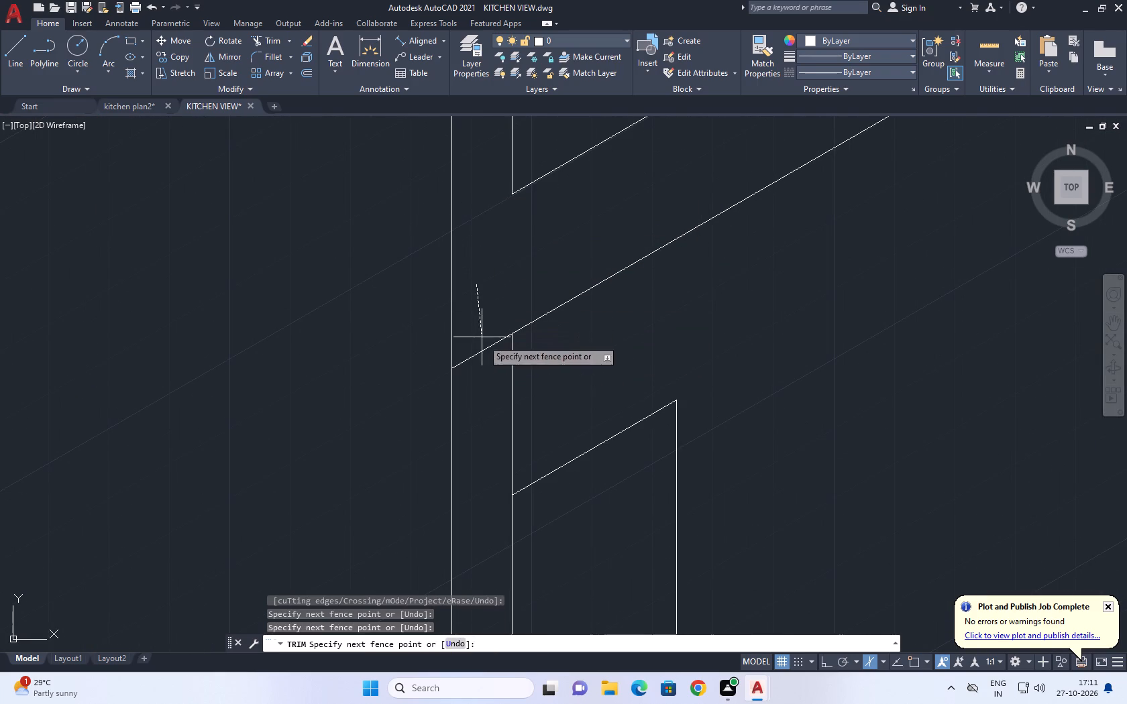
pyautogui.click(487, 383)
pyautogui.rightClick(554, 367)
pyautogui.click(582, 388)
# Trim the same slanted pair's opposite end back to the far divider's inner line, removing that line's segment between them.
pyautogui.scroll(-4, 616, 384)
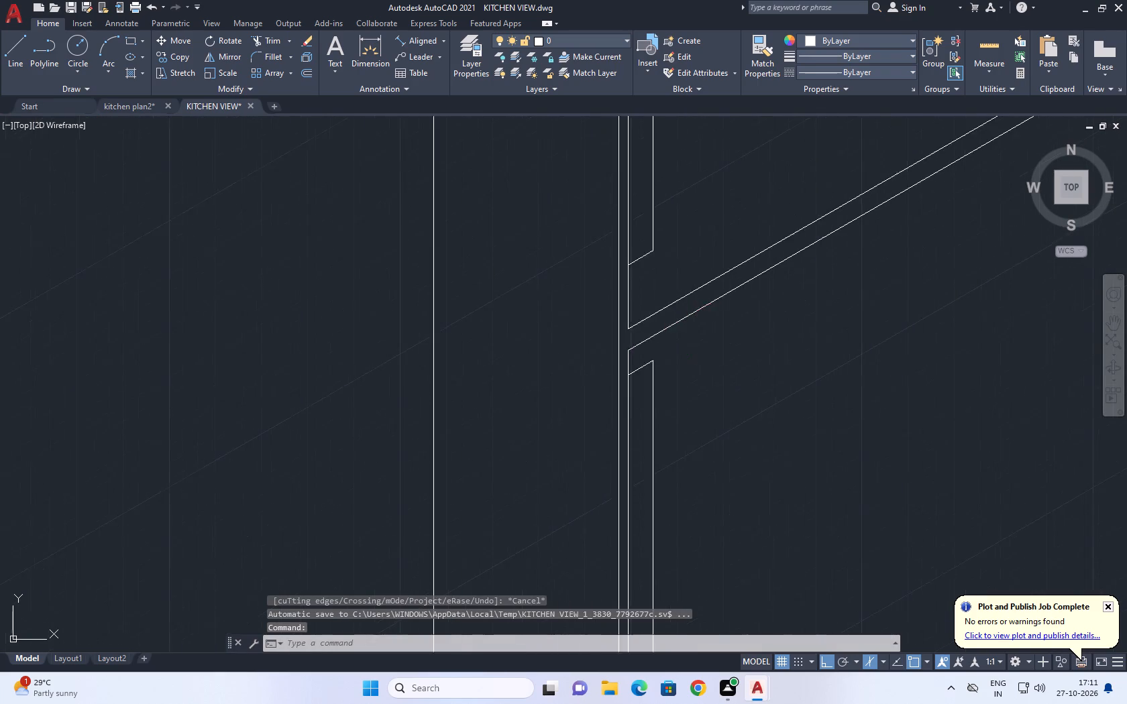
pyautogui.scroll(-1, 688, 314)
pyautogui.moveTo(734, 286); pyautogui.dragTo(527, 373, button='middle')
pyautogui.scroll(-2, 531, 396)
pyautogui.moveTo(640, 333); pyautogui.dragTo(580, 361, button='middle')
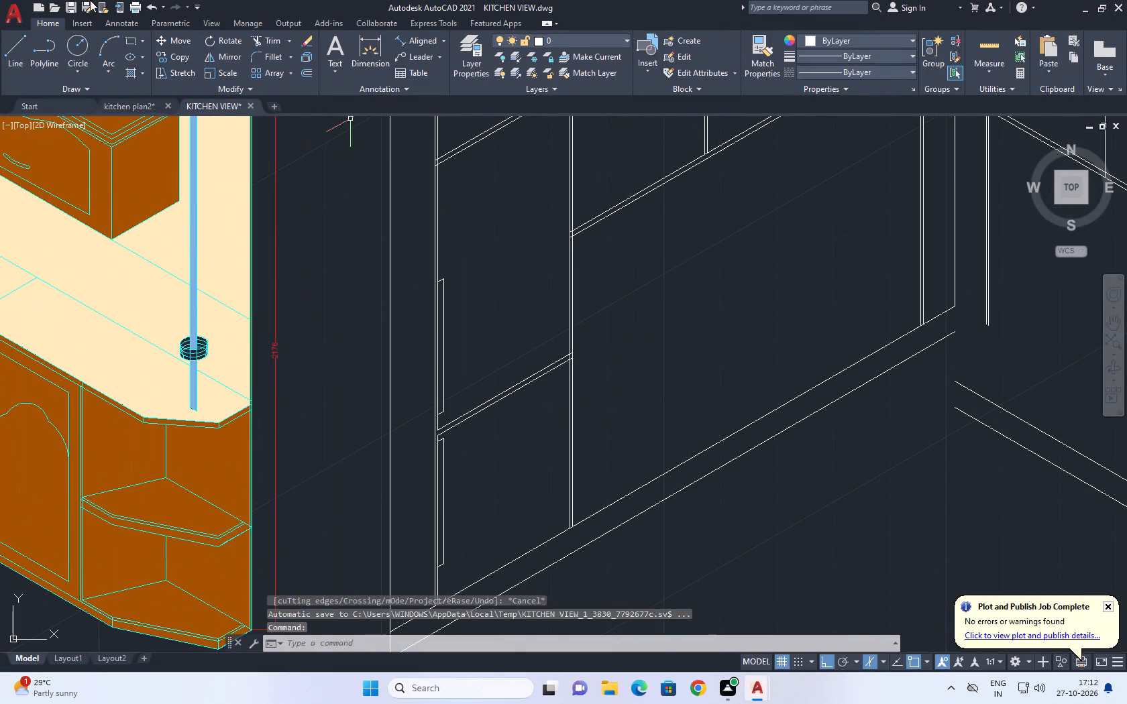
pyautogui.click(269, 37)
pyautogui.scroll(7, 563, 366)
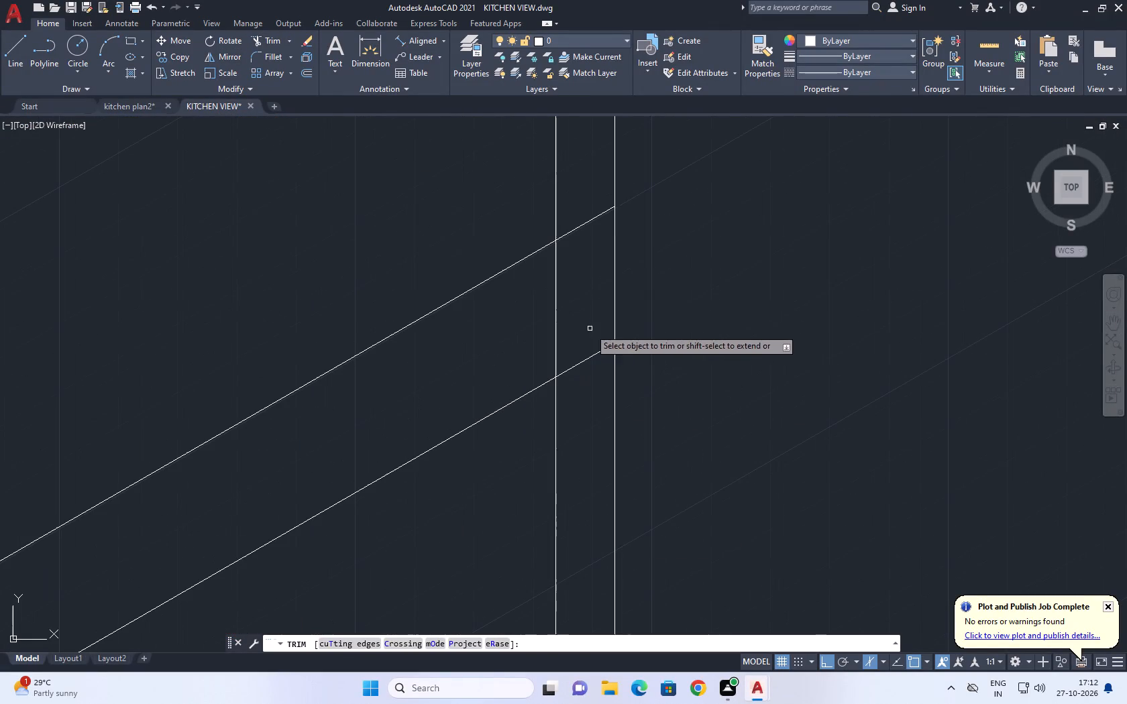
pyautogui.click(593, 183)
pyautogui.click(525, 332)
pyautogui.click(555, 320)
pyautogui.click(596, 385)
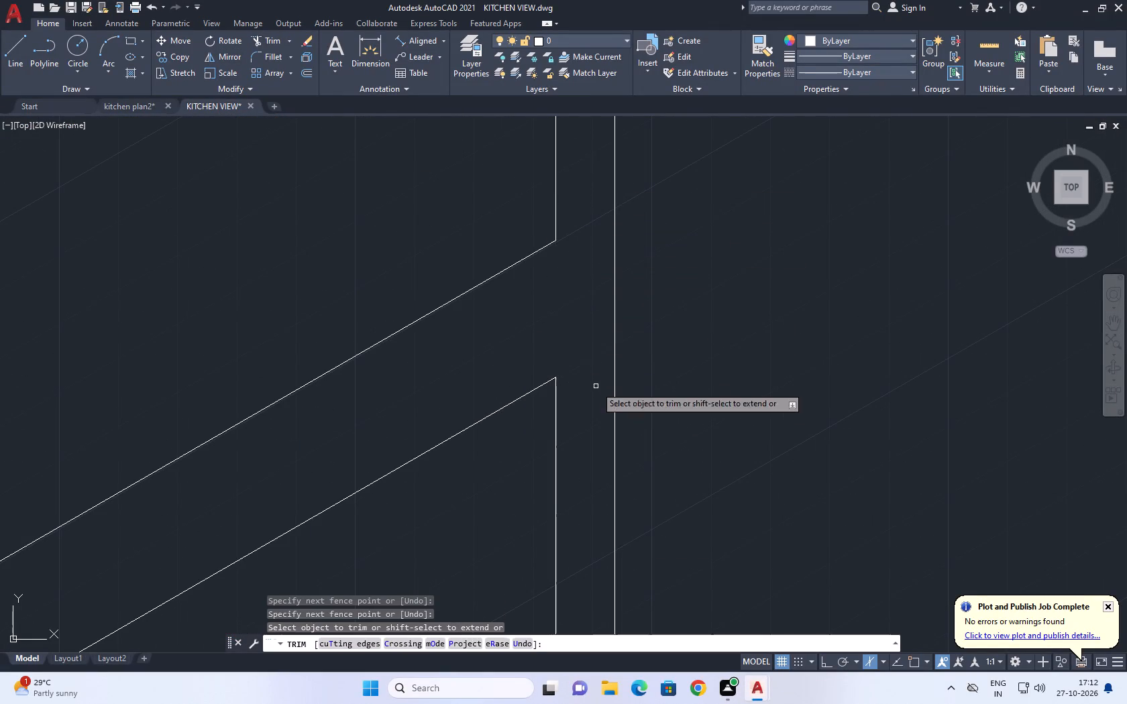
pyautogui.rightClick(576, 312)
pyautogui.click(609, 330)
# Extend both of the tall unit's double vertical divider lines down to the lower base line.
pyautogui.scroll(-12, 595, 351)
pyautogui.moveTo(630, 309); pyautogui.dragTo(561, 343, button='middle')
pyautogui.moveTo(500, 352); pyautogui.dragTo(485, 370, button='middle')
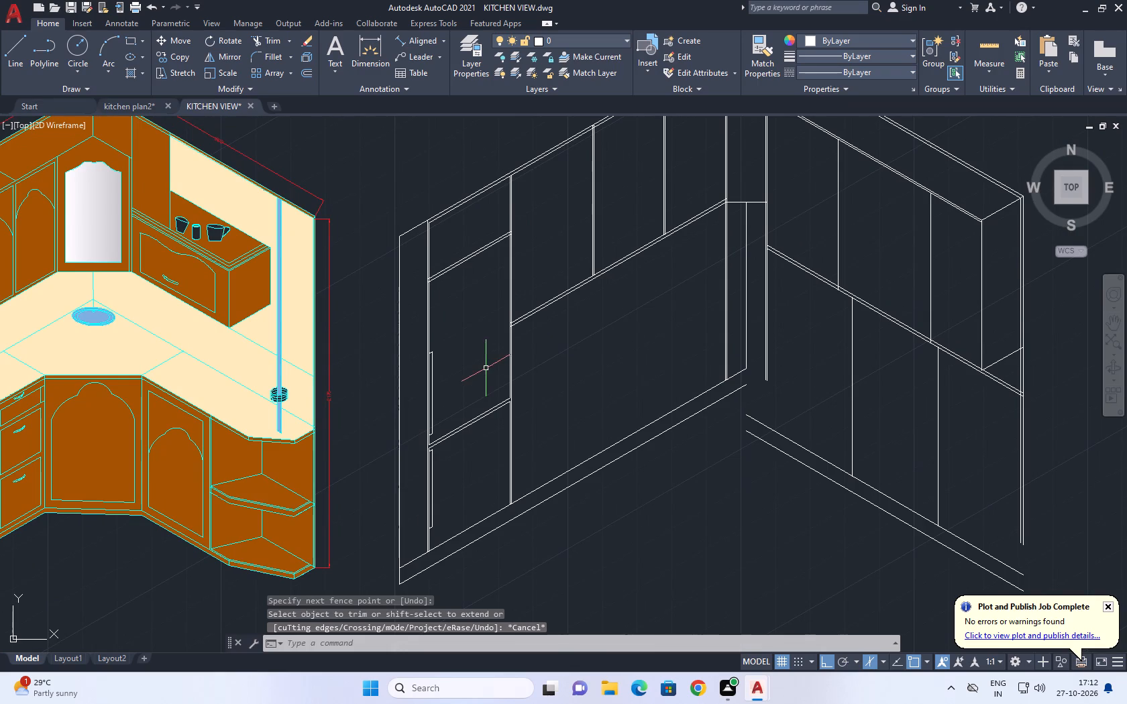
pyautogui.moveTo(562, 492); pyautogui.dragTo(534, 375, button='middle')
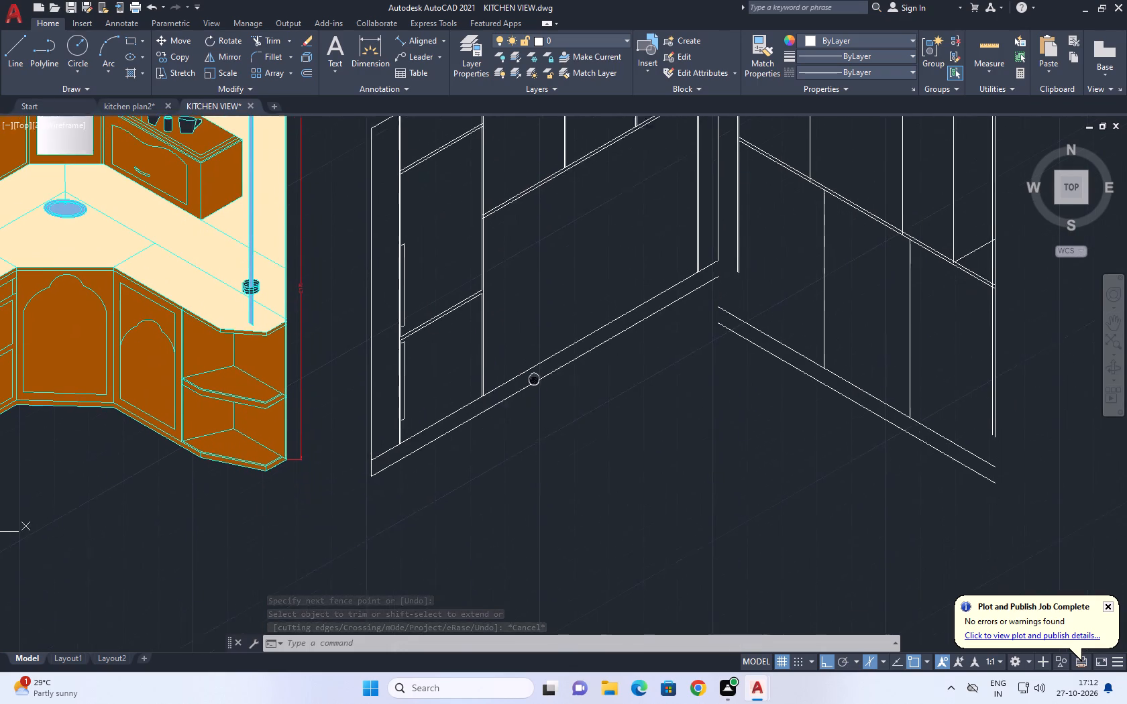
pyautogui.moveTo(534, 375); pyautogui.dragTo(534, 355, button='middle')
pyautogui.moveTo(440, 364); pyautogui.dragTo(440, 382, button='middle')
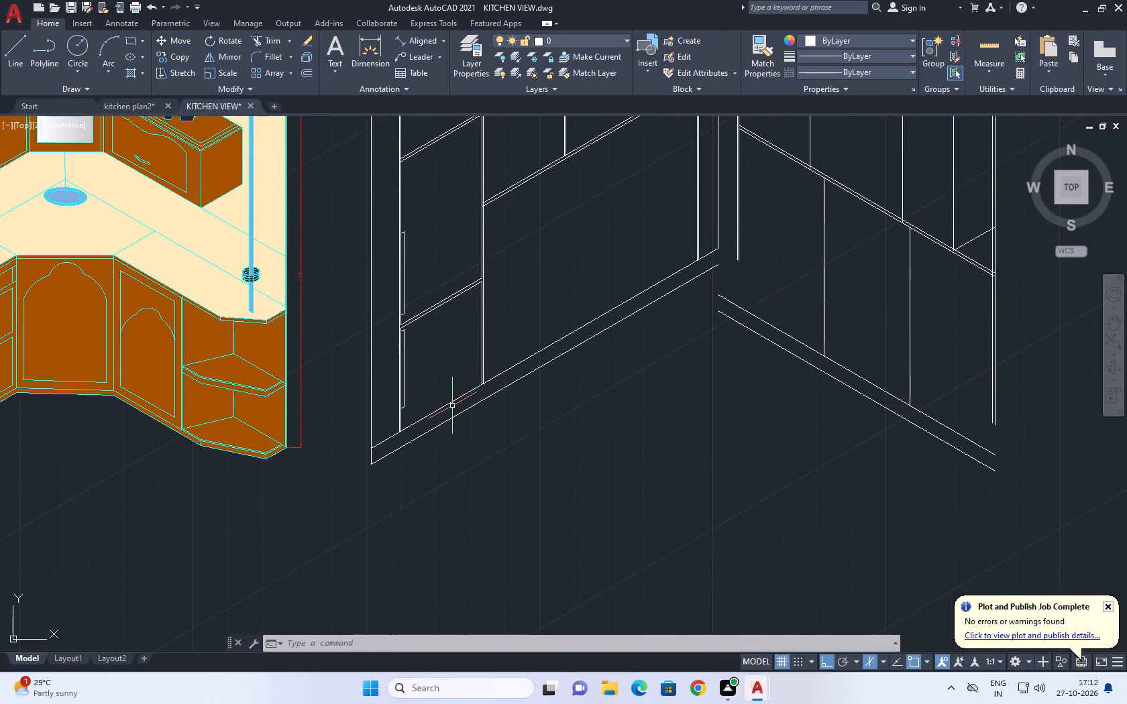
pyautogui.write('EX')
pyautogui.press('space')
pyautogui.moveTo(477, 389); pyautogui.dragTo(466, 360, button='middle')
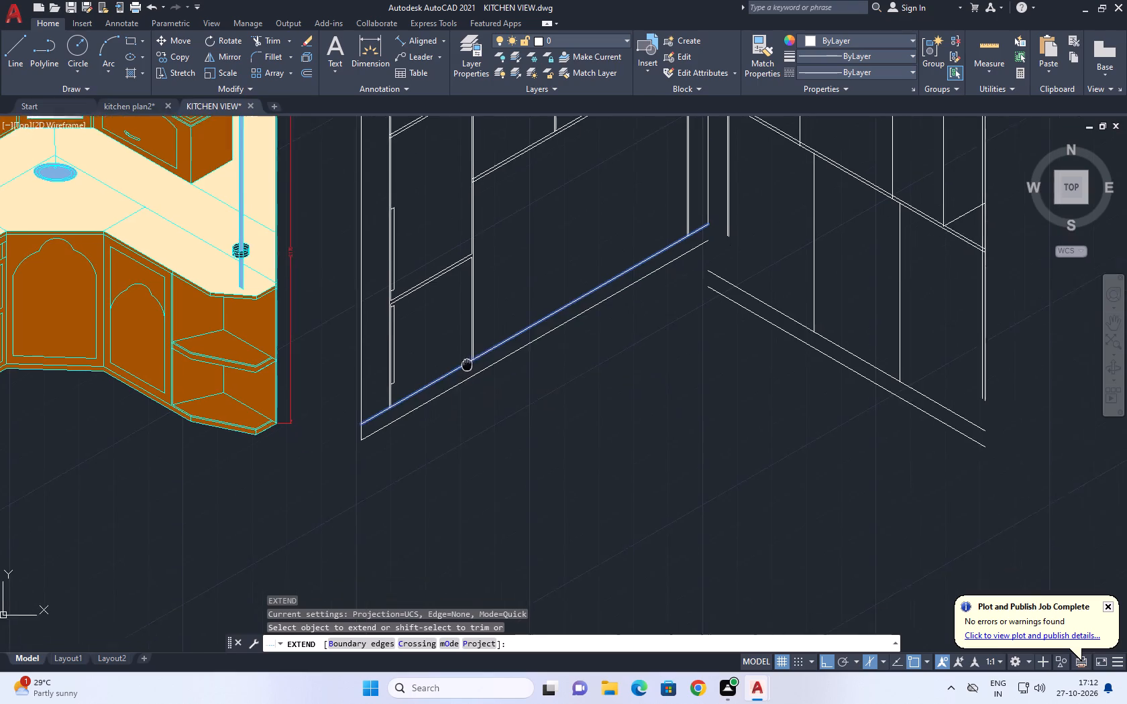
pyautogui.moveTo(466, 360); pyautogui.dragTo(466, 316, button='middle')
pyautogui.click(498, 277)
pyautogui.click(455, 312)
pyautogui.scroll(3, 387, 353)
pyautogui.click(400, 335)
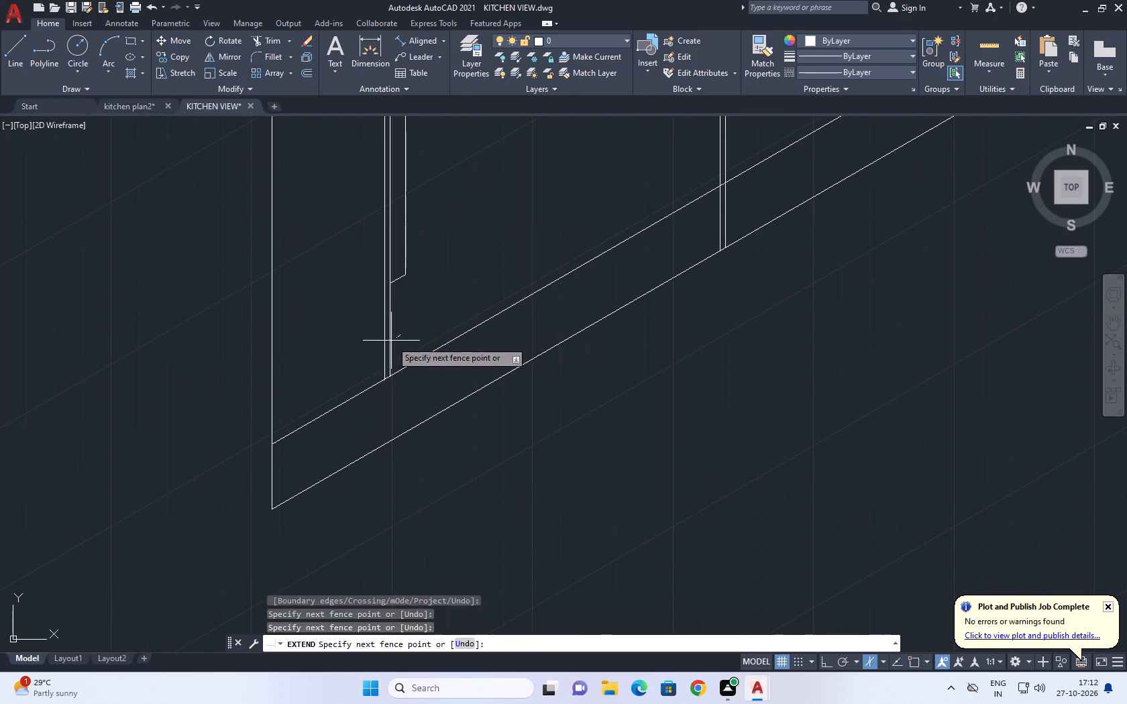
pyautogui.click(368, 347)
pyautogui.moveTo(436, 339); pyautogui.dragTo(352, 362, button='middle')
pyautogui.rightClick(398, 256)
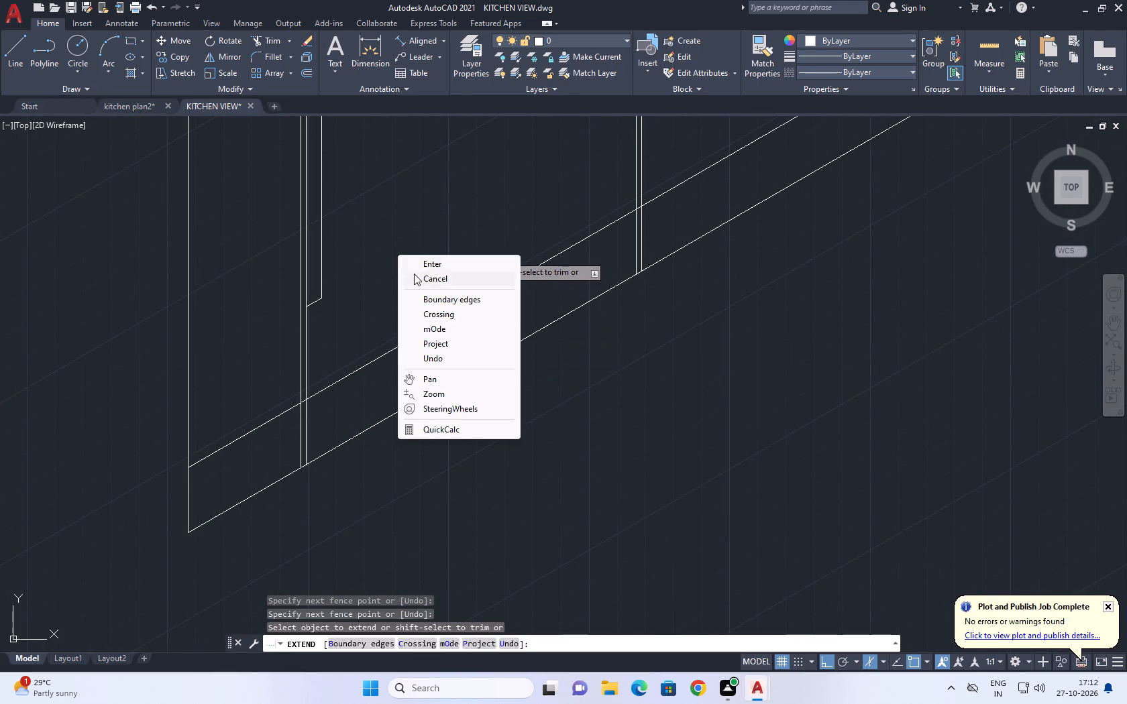
pyautogui.click(439, 278)
# Trim away the upper base line across the tall unit, from its outer edge to the far divider.
pyautogui.moveTo(439, 276); pyautogui.dragTo(465, 349, button='middle')
pyautogui.moveTo(358, 370); pyautogui.dragTo(396, 392, button='middle')
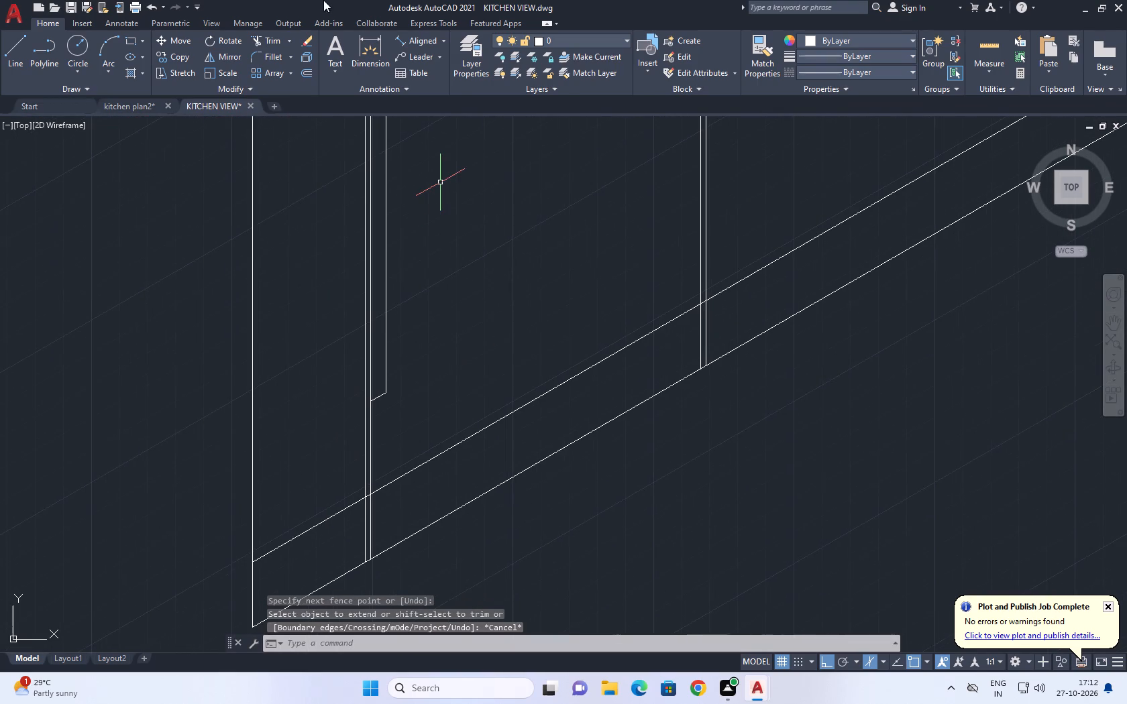
pyautogui.click(274, 39)
pyautogui.click(309, 491)
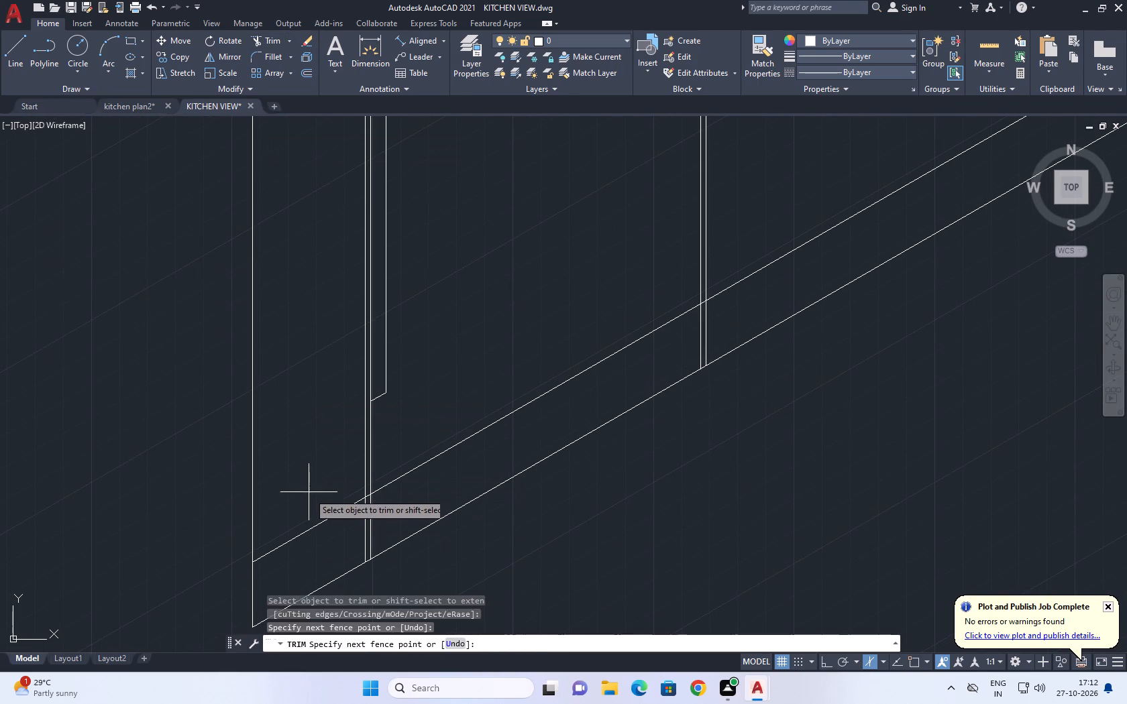
pyautogui.click(308, 526)
pyautogui.click(418, 449)
pyautogui.click(420, 485)
pyautogui.scroll(3, 357, 502)
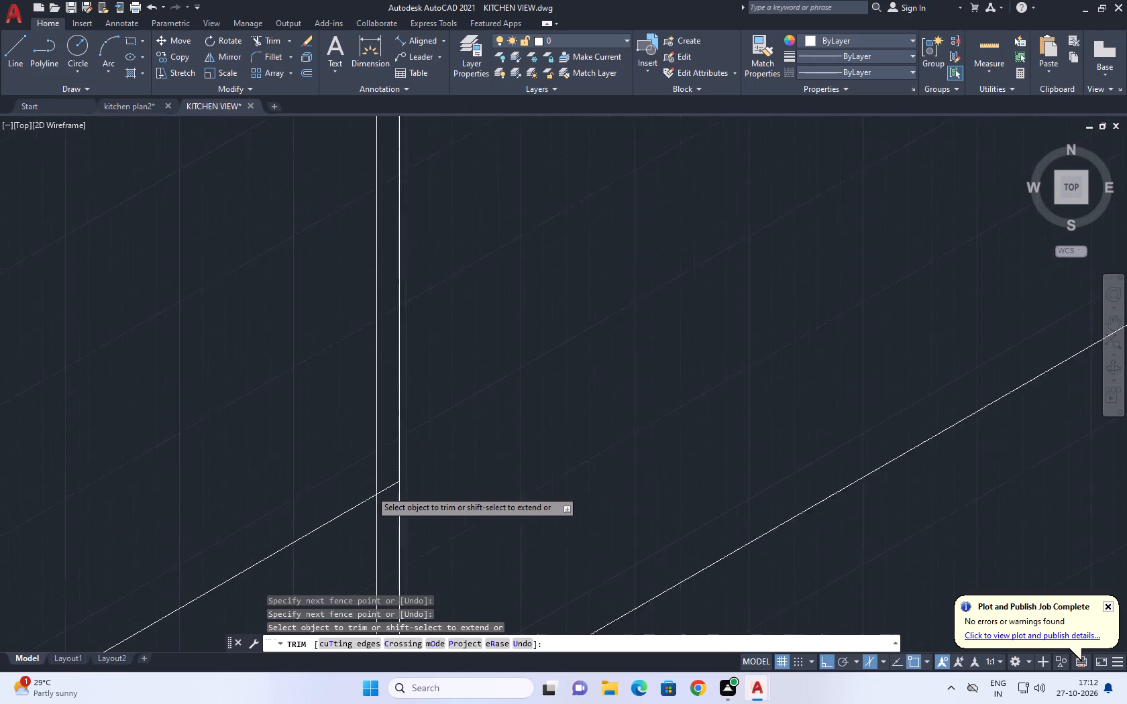
pyautogui.scroll(1, 370, 490)
pyautogui.click(389, 489)
pyautogui.click(393, 494)
pyautogui.click(337, 501)
pyautogui.click(323, 543)
pyautogui.scroll(-4, 464, 457)
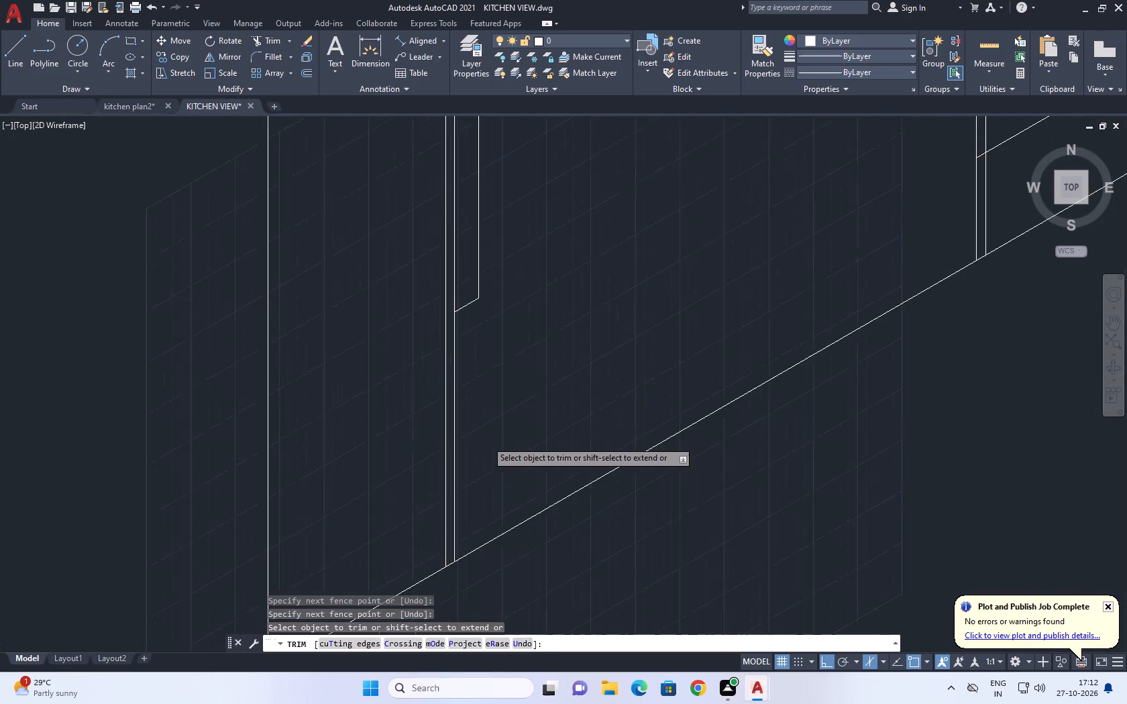
pyautogui.scroll(-6, 491, 439)
pyautogui.scroll(5, 602, 361)
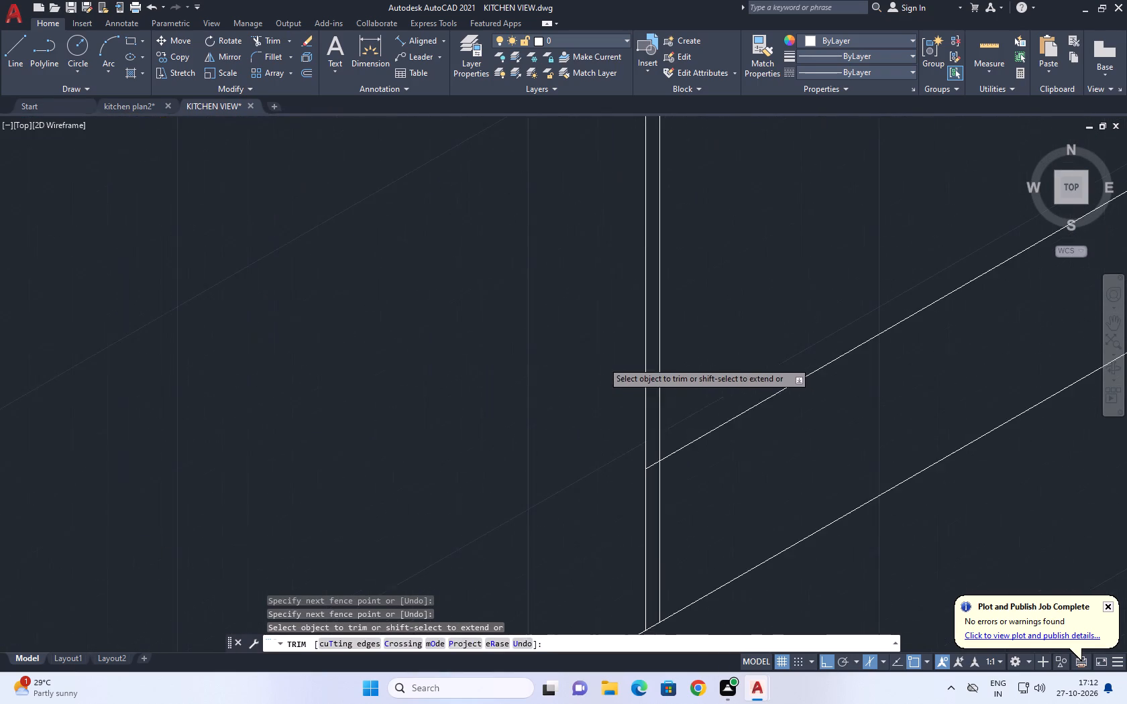
pyautogui.scroll(2, 649, 475)
pyautogui.click(651, 456)
pyautogui.rightClick(652, 420)
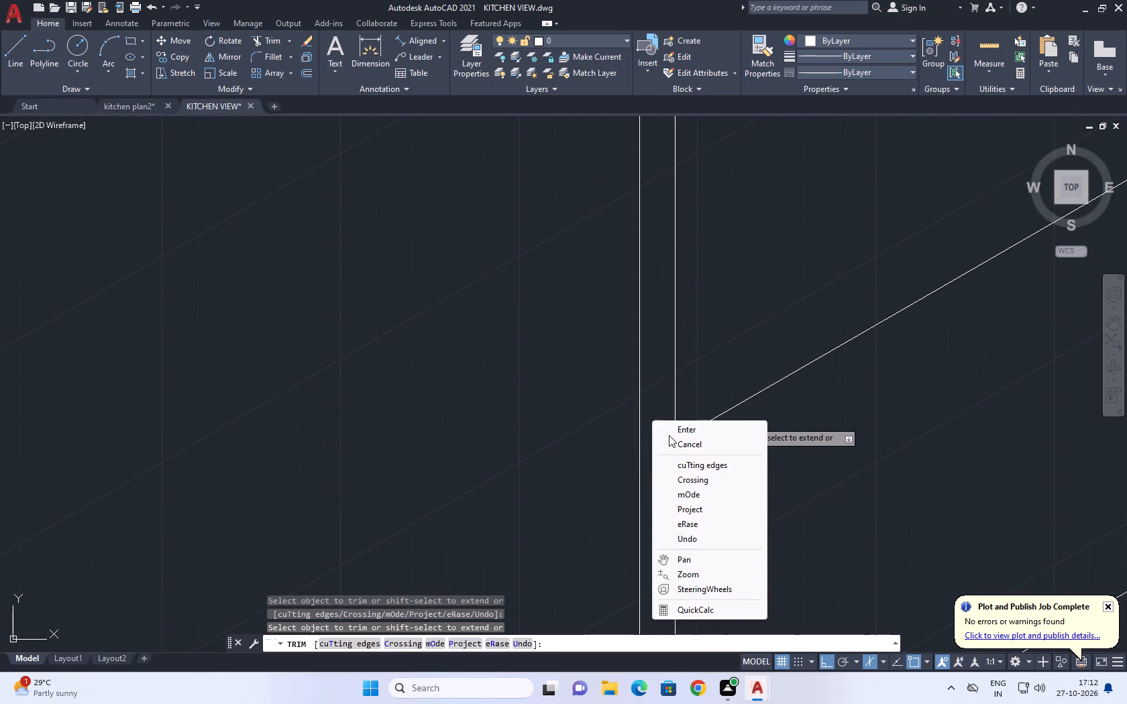
pyautogui.click(673, 438)
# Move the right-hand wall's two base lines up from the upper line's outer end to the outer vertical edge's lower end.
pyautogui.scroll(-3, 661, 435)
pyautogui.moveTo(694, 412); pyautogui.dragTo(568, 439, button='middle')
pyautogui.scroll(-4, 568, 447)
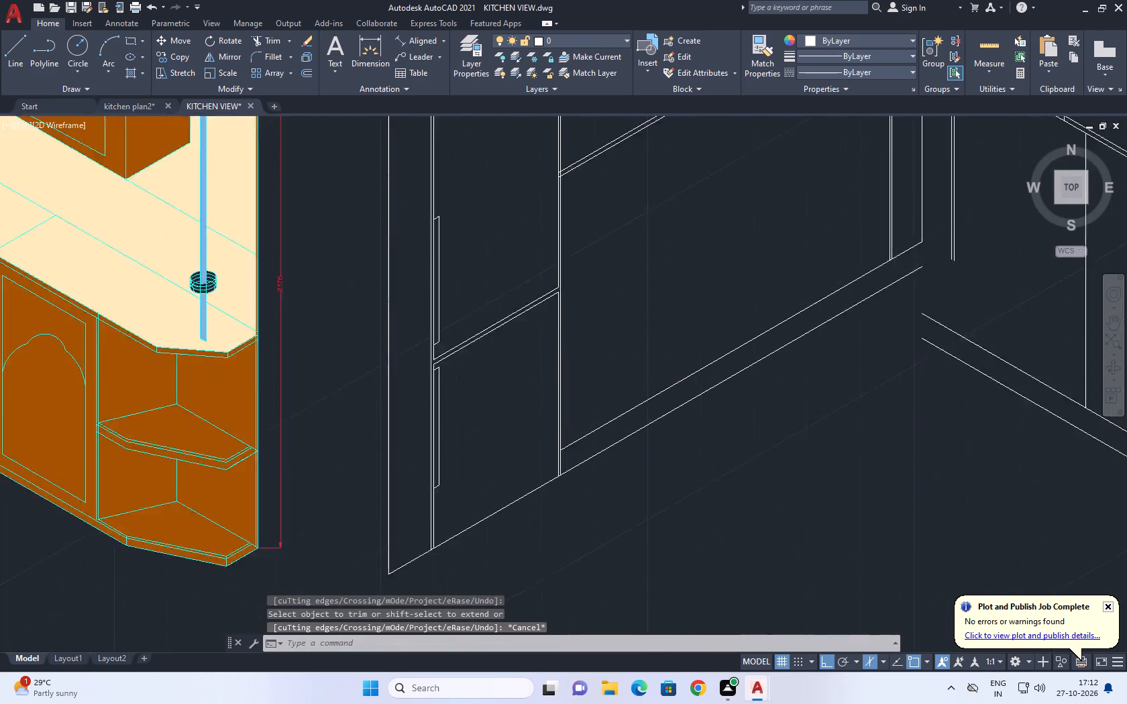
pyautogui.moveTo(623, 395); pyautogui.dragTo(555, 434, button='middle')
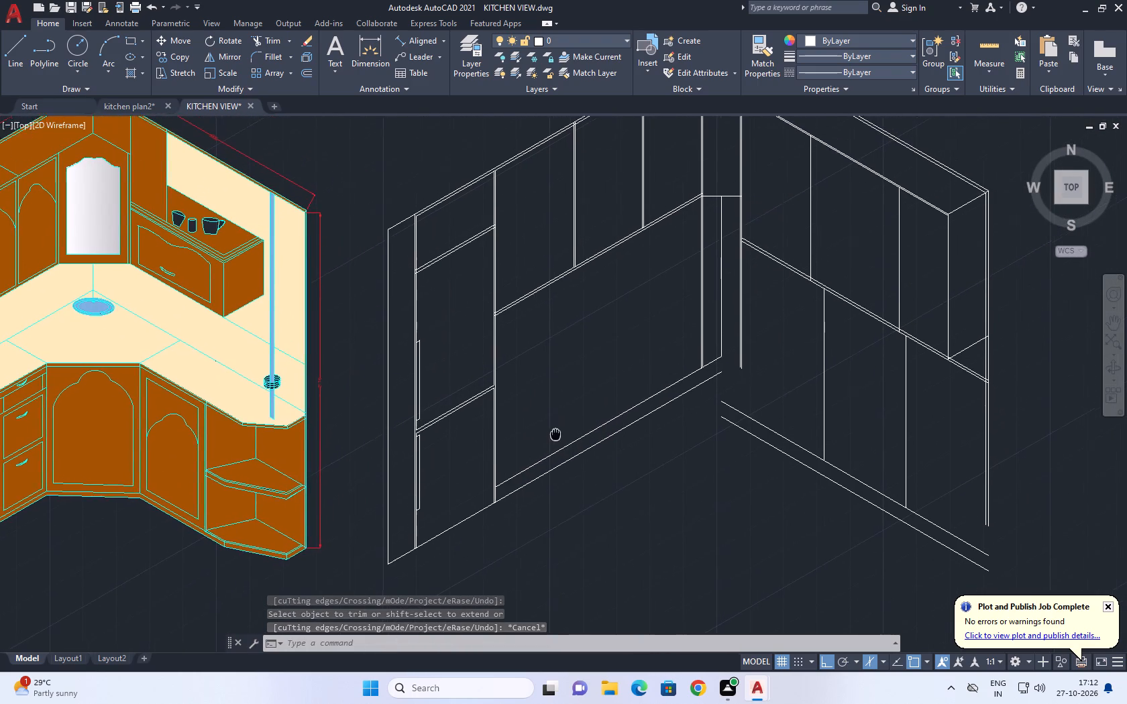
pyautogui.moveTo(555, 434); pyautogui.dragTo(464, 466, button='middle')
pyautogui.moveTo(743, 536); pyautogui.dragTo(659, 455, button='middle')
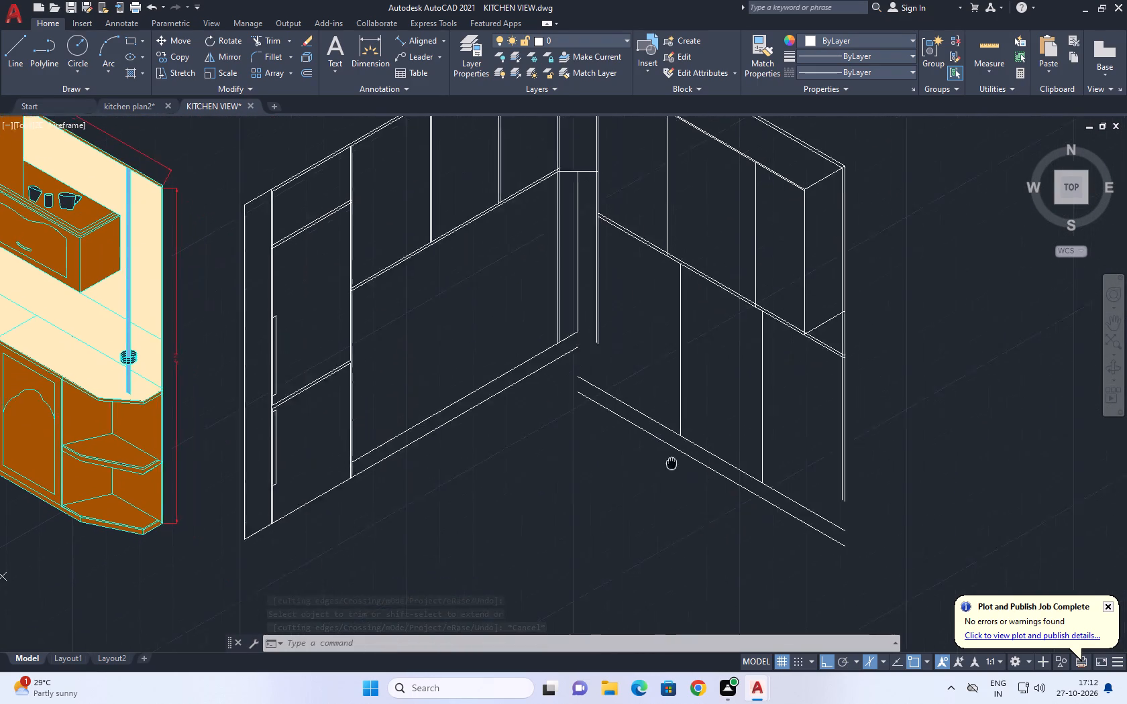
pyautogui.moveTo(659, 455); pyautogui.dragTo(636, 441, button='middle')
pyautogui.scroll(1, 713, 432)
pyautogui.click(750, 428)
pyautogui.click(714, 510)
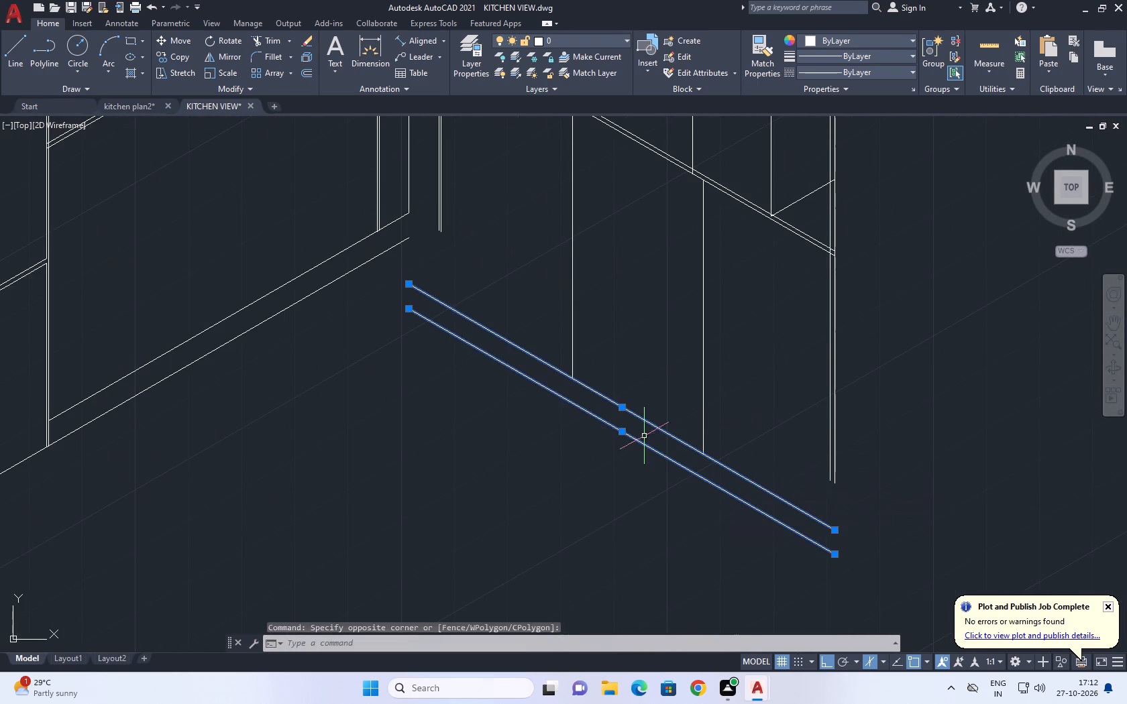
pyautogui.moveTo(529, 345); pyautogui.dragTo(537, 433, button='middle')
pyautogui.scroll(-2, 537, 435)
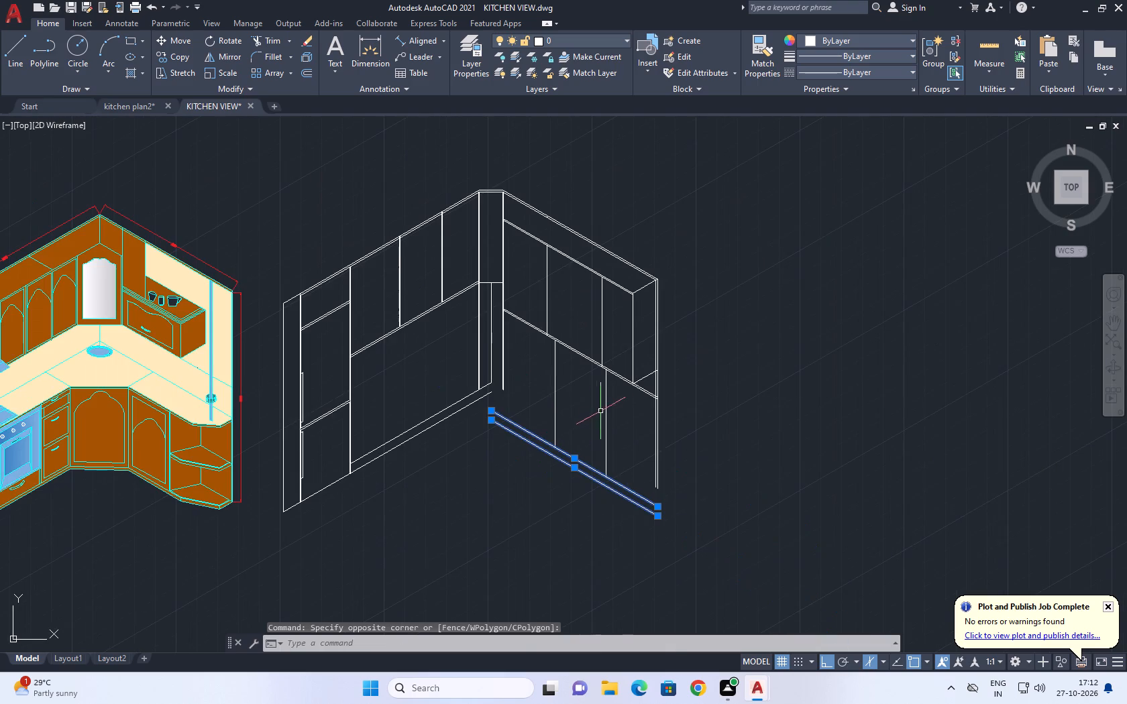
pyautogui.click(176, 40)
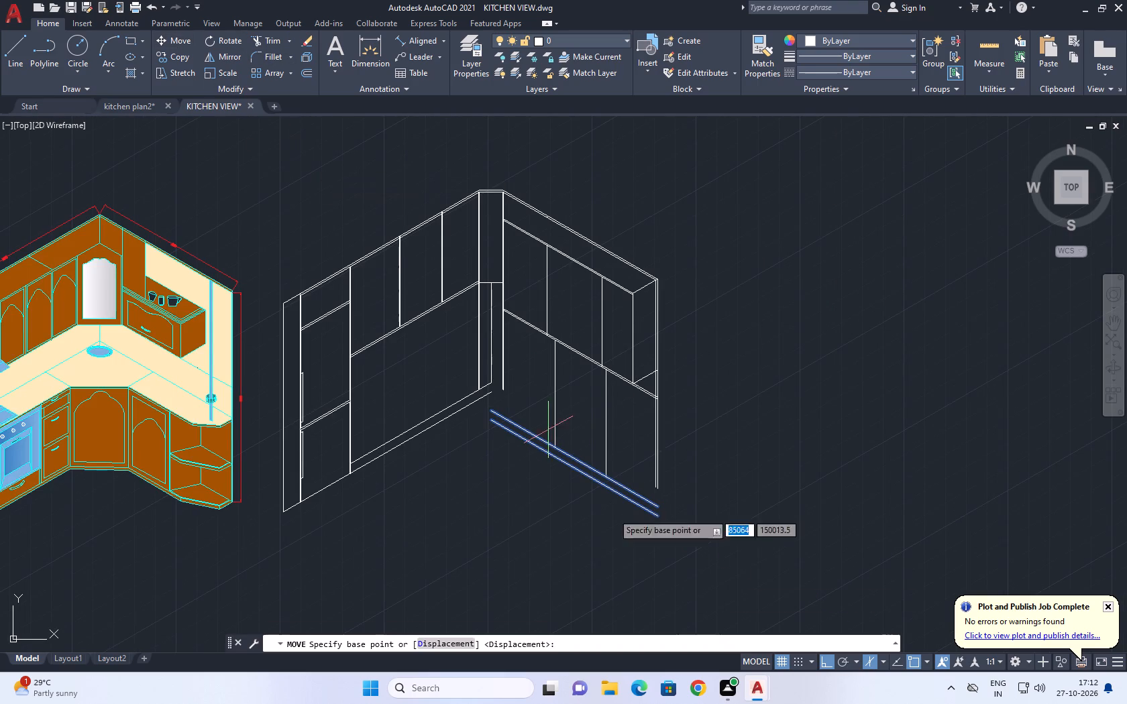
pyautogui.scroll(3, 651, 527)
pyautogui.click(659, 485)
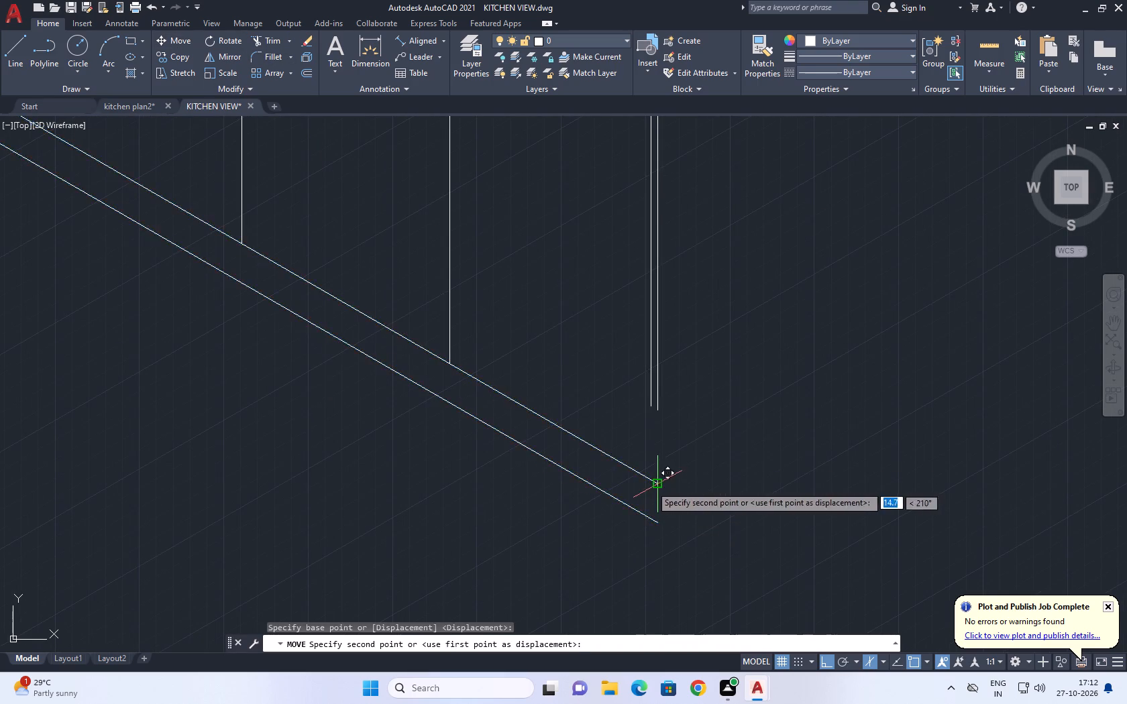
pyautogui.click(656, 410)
# Move the right-hand wall's two base lines up so their inner ends meet the left-hand wall's base lines at the corner.
pyautogui.scroll(-3, 601, 408)
pyautogui.moveTo(531, 364); pyautogui.dragTo(568, 409, button='middle')
pyautogui.scroll(1, 546, 394)
pyautogui.scroll(2, 473, 347)
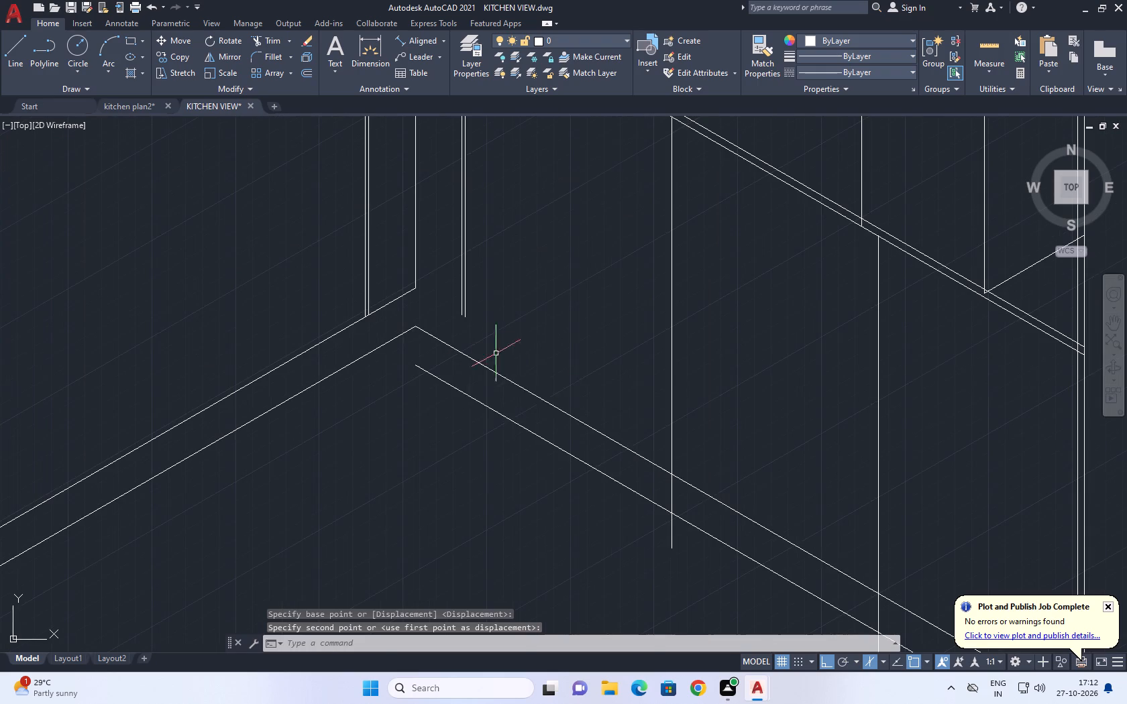
pyautogui.click(506, 353)
pyautogui.moveTo(468, 402); pyautogui.dragTo(468, 411)
pyautogui.click(177, 39)
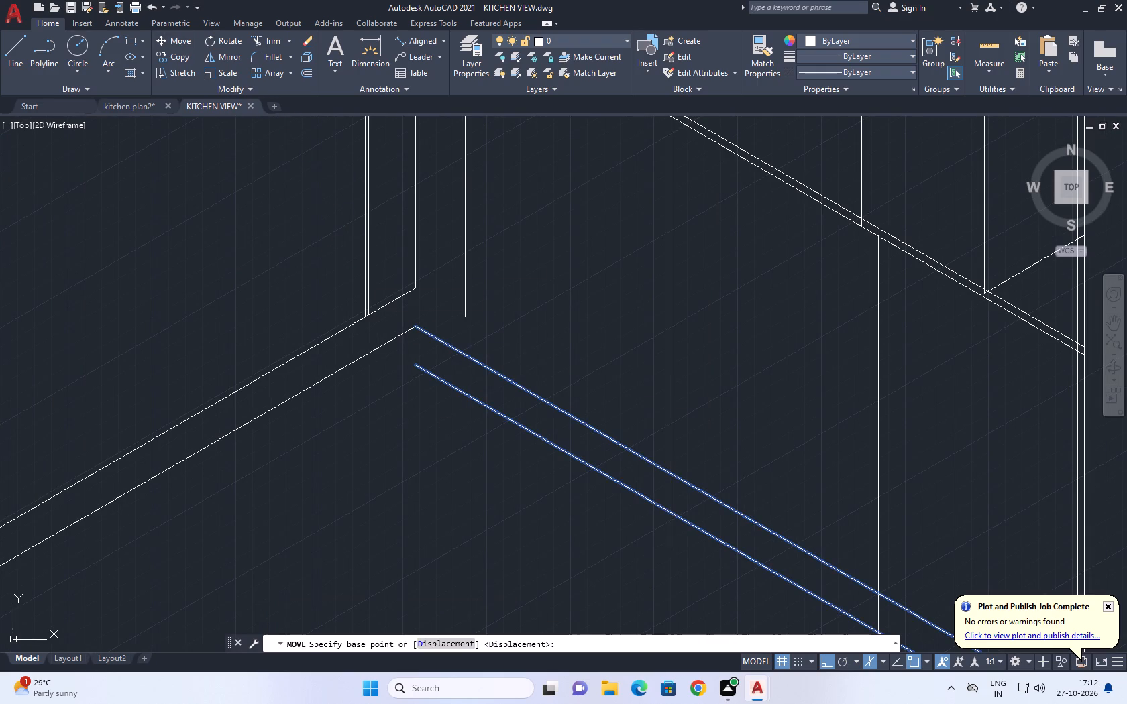
pyautogui.click(416, 322)
pyautogui.click(417, 283)
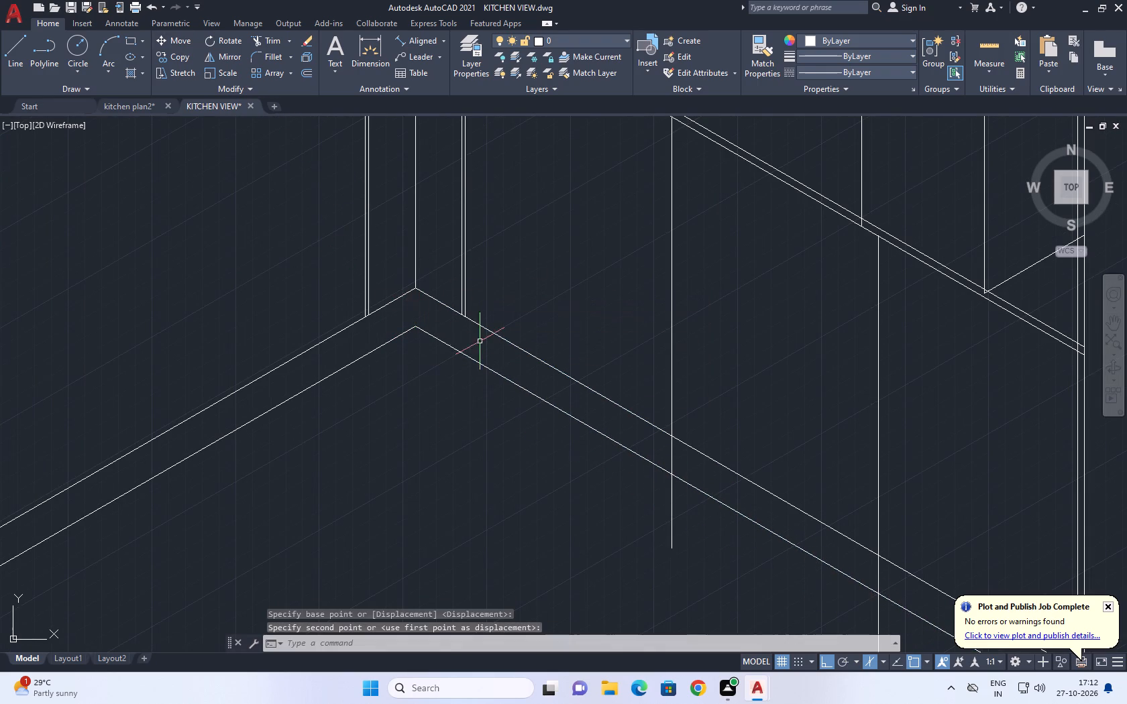
# Trim the right-hand wall's two lower door divider lines back to the upper base line.
pyautogui.scroll(-3, 465, 352)
pyautogui.click(269, 45)
pyautogui.scroll(3, 541, 420)
pyautogui.click(640, 445)
pyautogui.click(421, 312)
pyautogui.scroll(1, 400, 234)
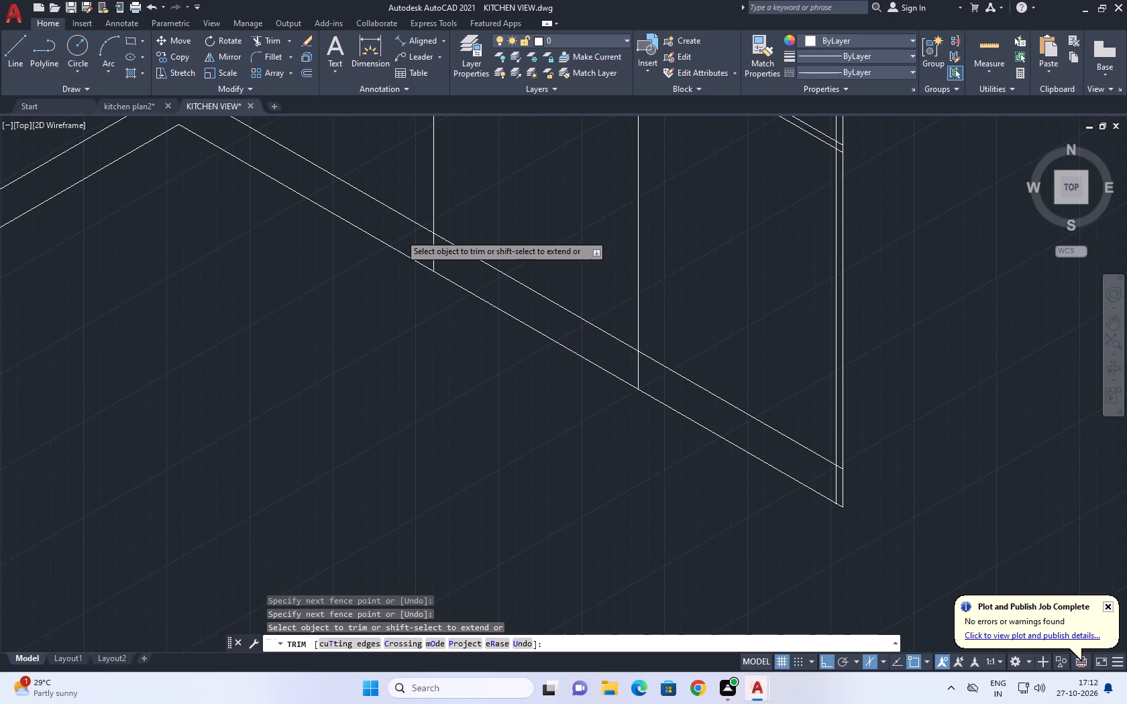
pyautogui.click(400, 234)
pyautogui.click(810, 457)
pyautogui.rightClick(815, 346)
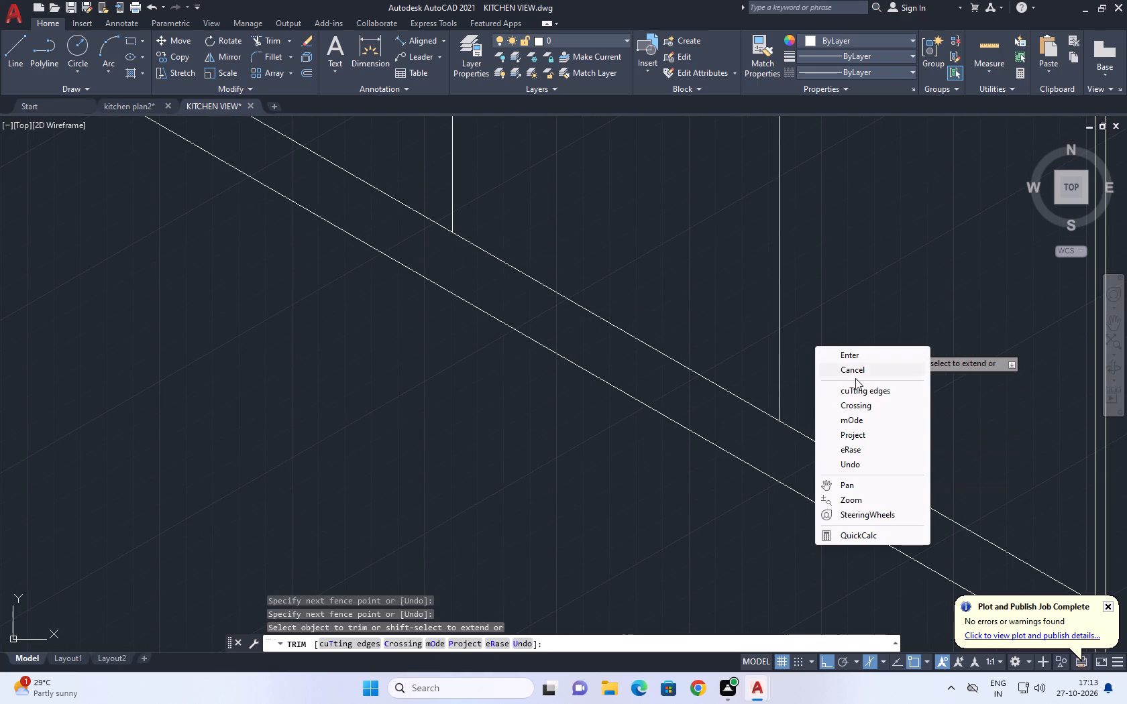
pyautogui.click(856, 378)
pyautogui.click(857, 368)
pyautogui.scroll(-7, 835, 382)
pyautogui.moveTo(743, 367); pyautogui.dragTo(665, 358, button='middle')
pyautogui.scroll(2, 688, 369)
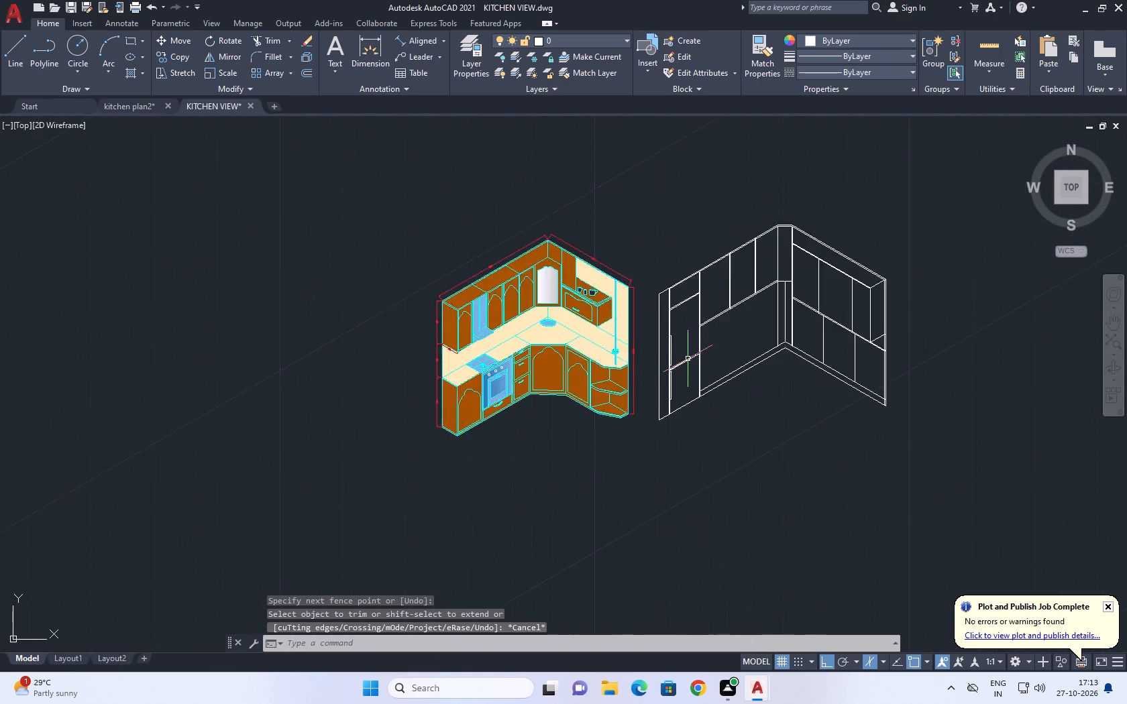
# Trim away the tall unit's double vertical divider between the upper shelf line and the top line.
pyautogui.scroll(3, 688, 359)
pyautogui.moveTo(740, 376); pyautogui.dragTo(576, 338, button='middle')
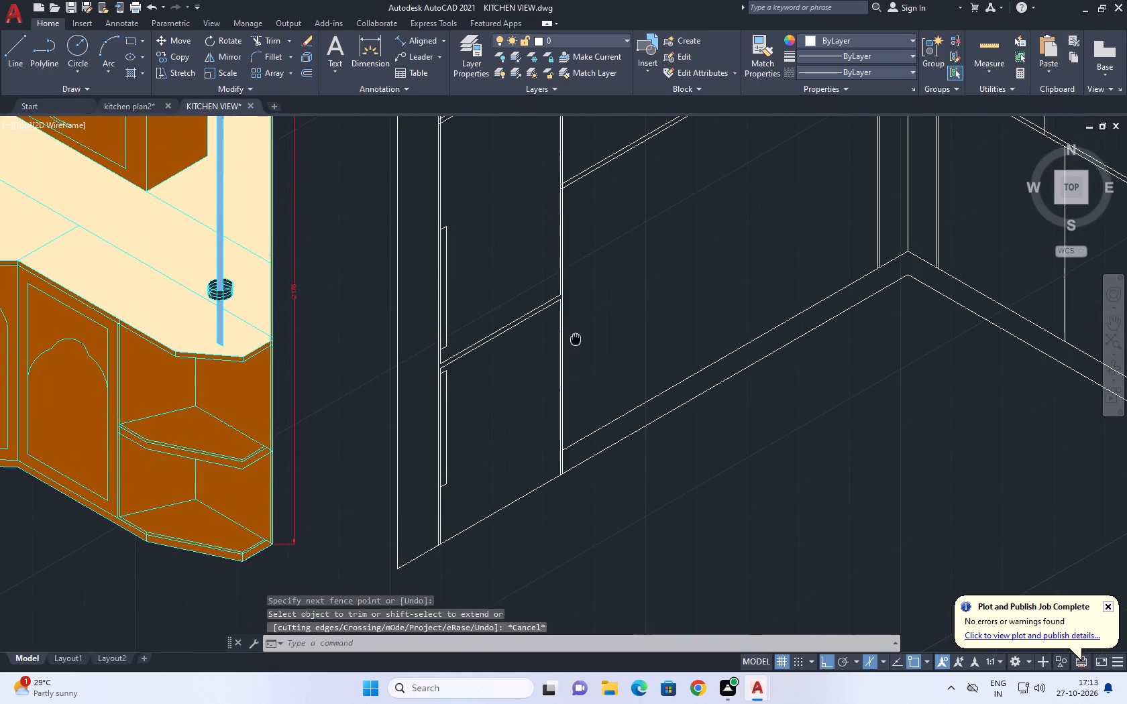
pyautogui.moveTo(576, 338); pyautogui.dragTo(584, 343, button='middle')
pyautogui.moveTo(642, 306); pyautogui.dragTo(454, 389, button='middle')
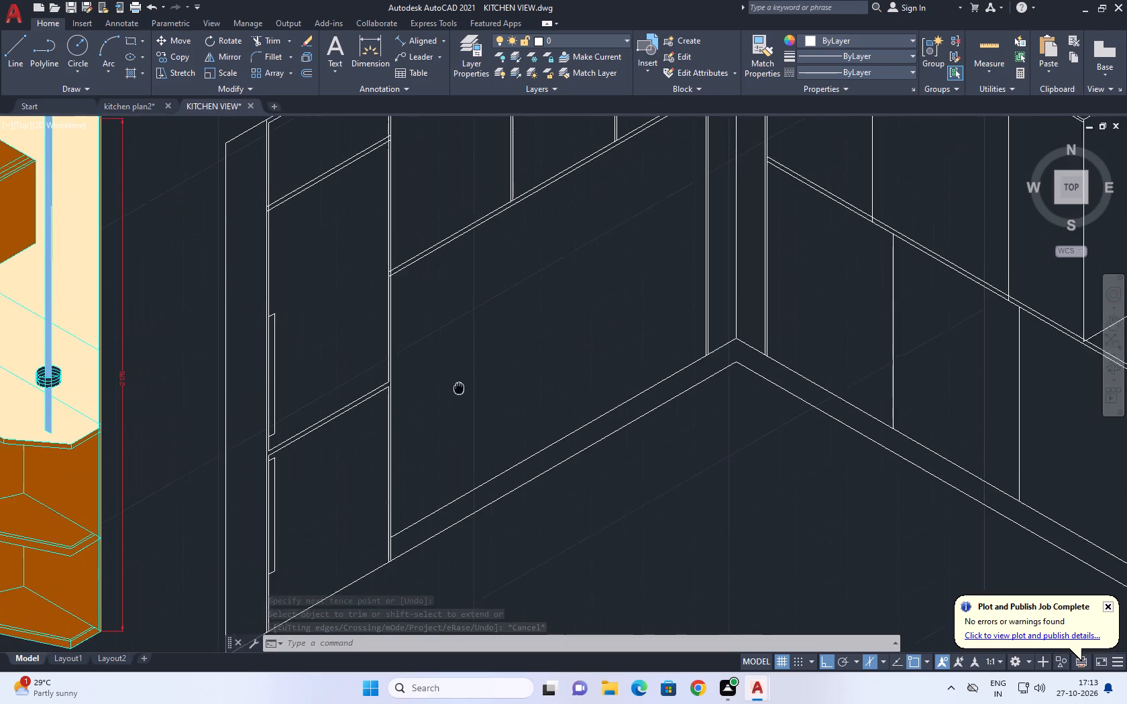
pyautogui.moveTo(454, 389); pyautogui.dragTo(423, 400, button='middle')
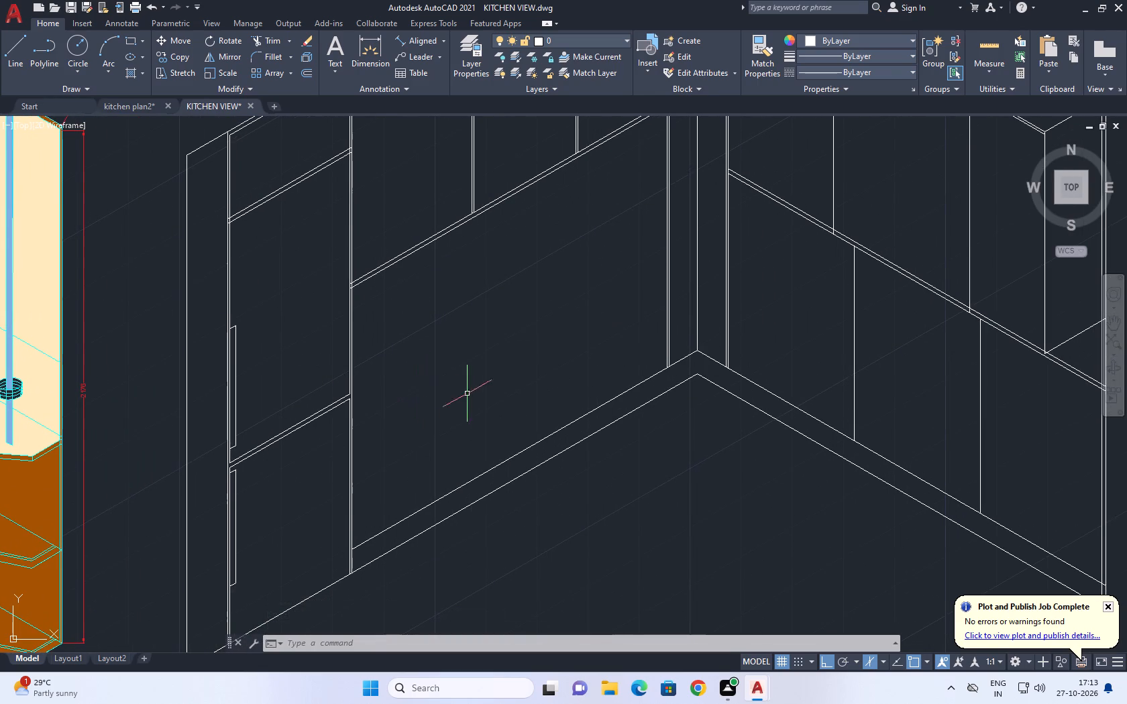
pyautogui.scroll(-1, 439, 296)
pyautogui.moveTo(438, 295); pyautogui.dragTo(457, 359, button='middle')
pyautogui.moveTo(431, 239); pyautogui.dragTo(458, 290, button='middle')
pyautogui.moveTo(386, 364); pyautogui.dragTo(434, 394, button='middle')
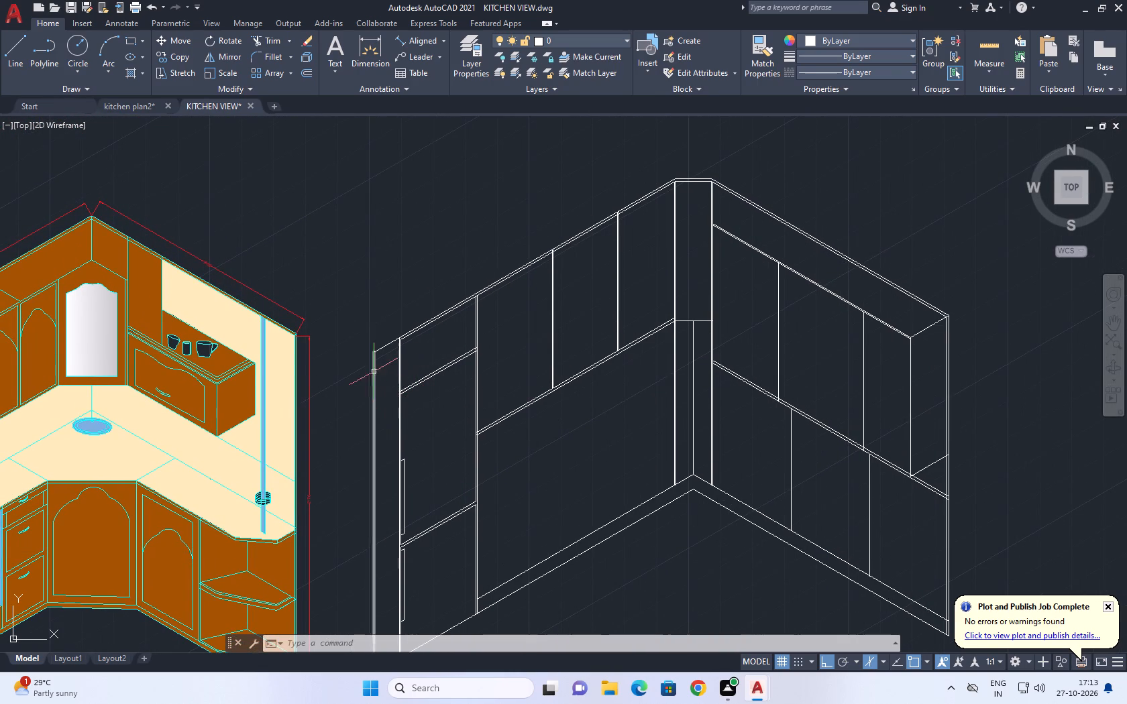
pyautogui.moveTo(373, 371); pyautogui.dragTo(406, 390, button='middle')
pyautogui.scroll(2, 424, 390)
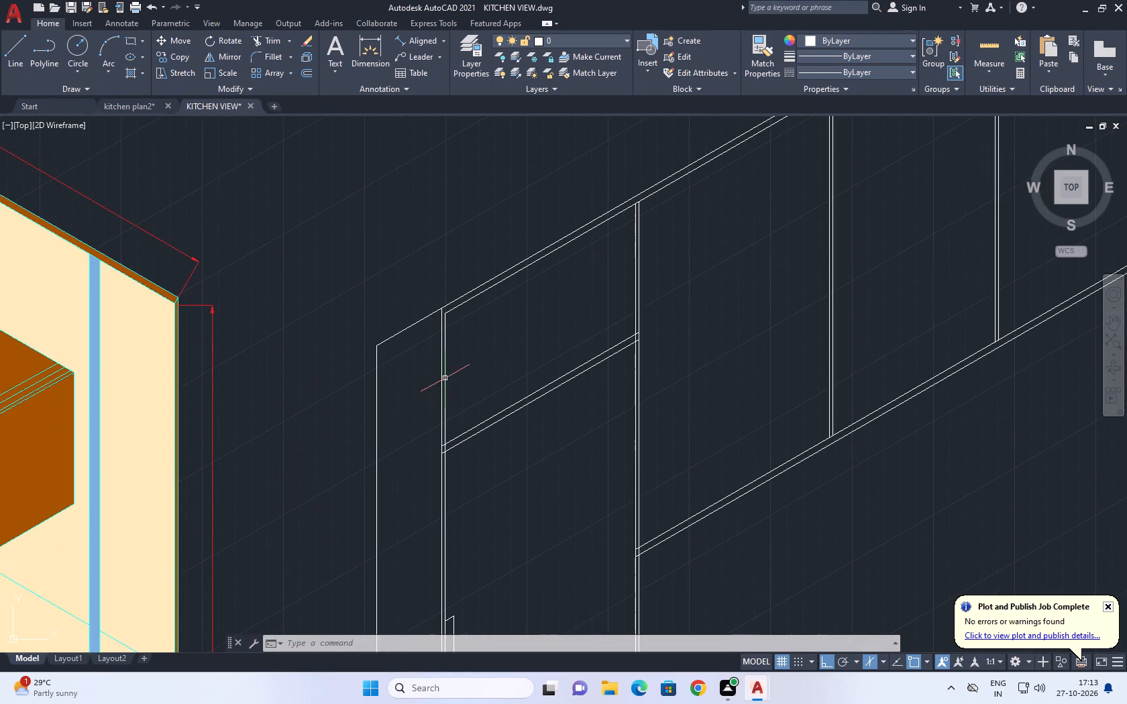
pyautogui.moveTo(551, 334); pyautogui.dragTo(531, 365, button='middle')
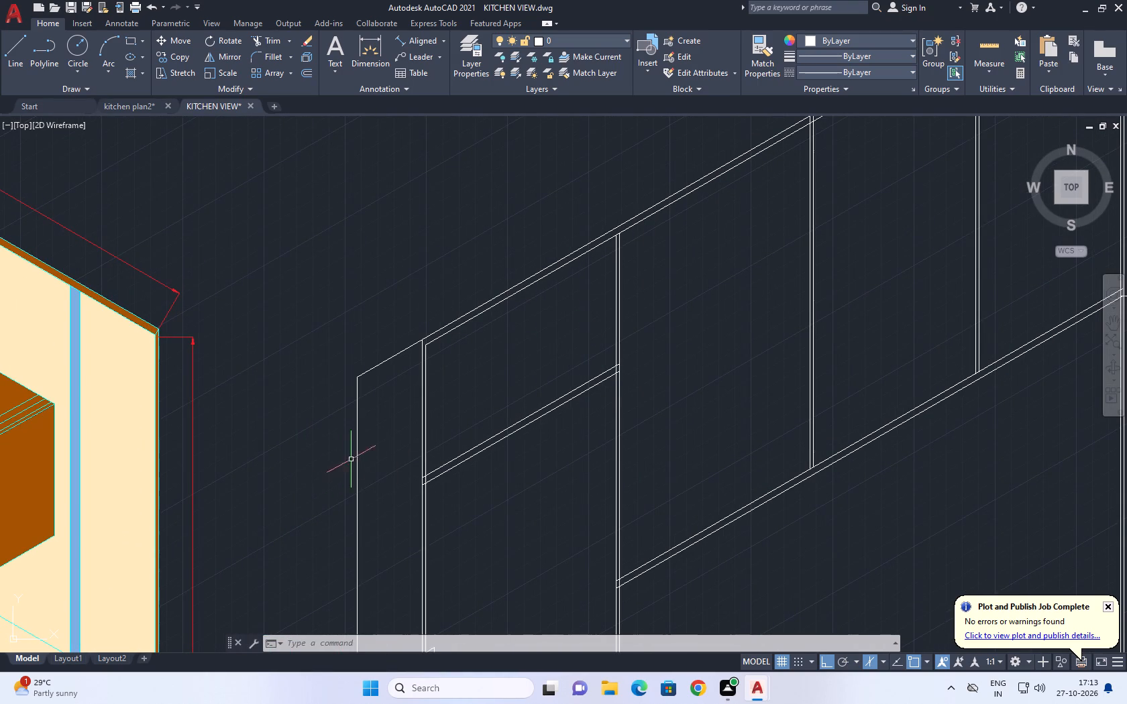
pyautogui.write('TR')
pyautogui.press('space')
pyautogui.click(471, 383)
pyautogui.click(398, 421)
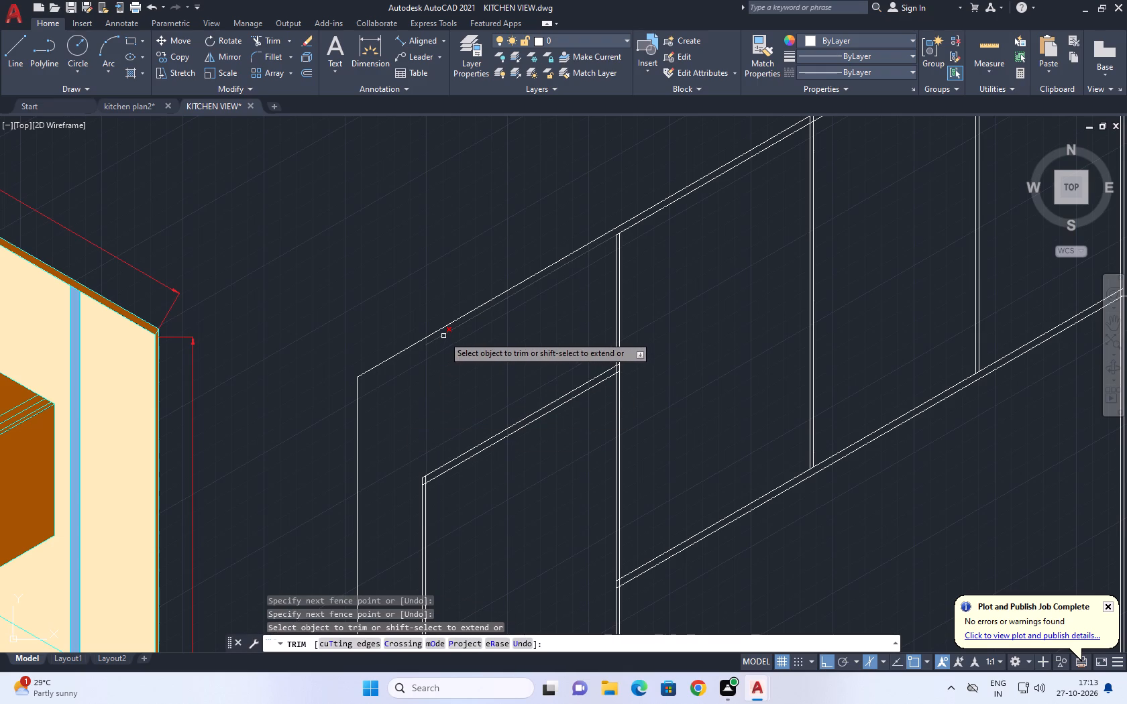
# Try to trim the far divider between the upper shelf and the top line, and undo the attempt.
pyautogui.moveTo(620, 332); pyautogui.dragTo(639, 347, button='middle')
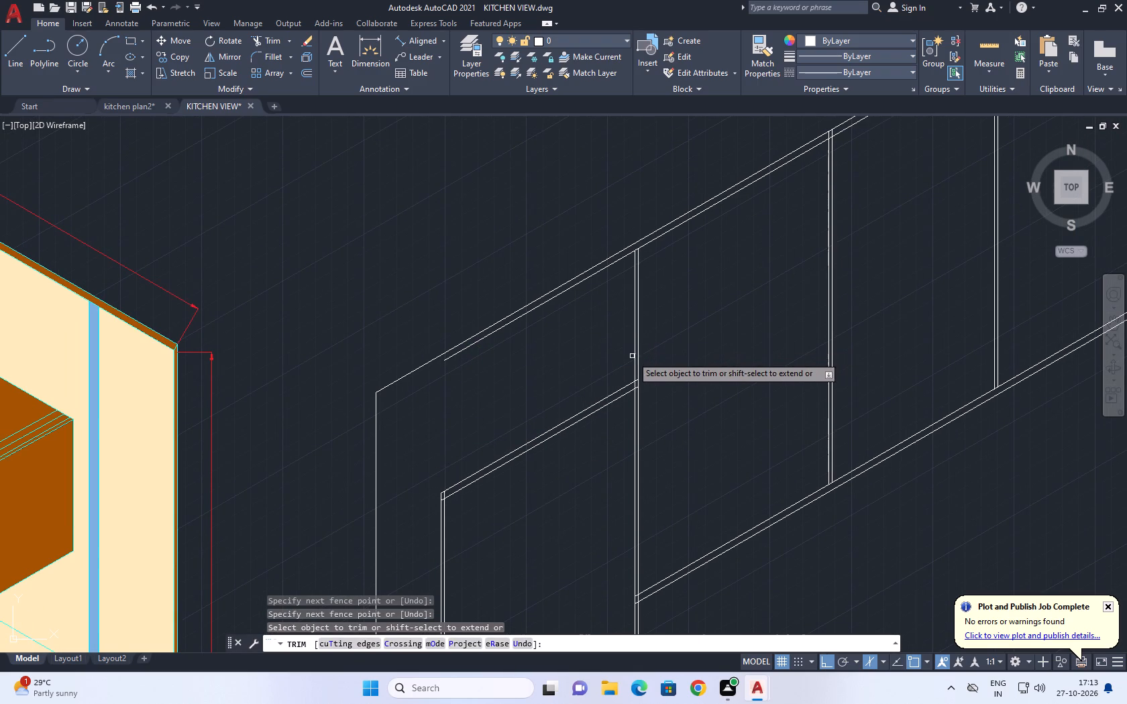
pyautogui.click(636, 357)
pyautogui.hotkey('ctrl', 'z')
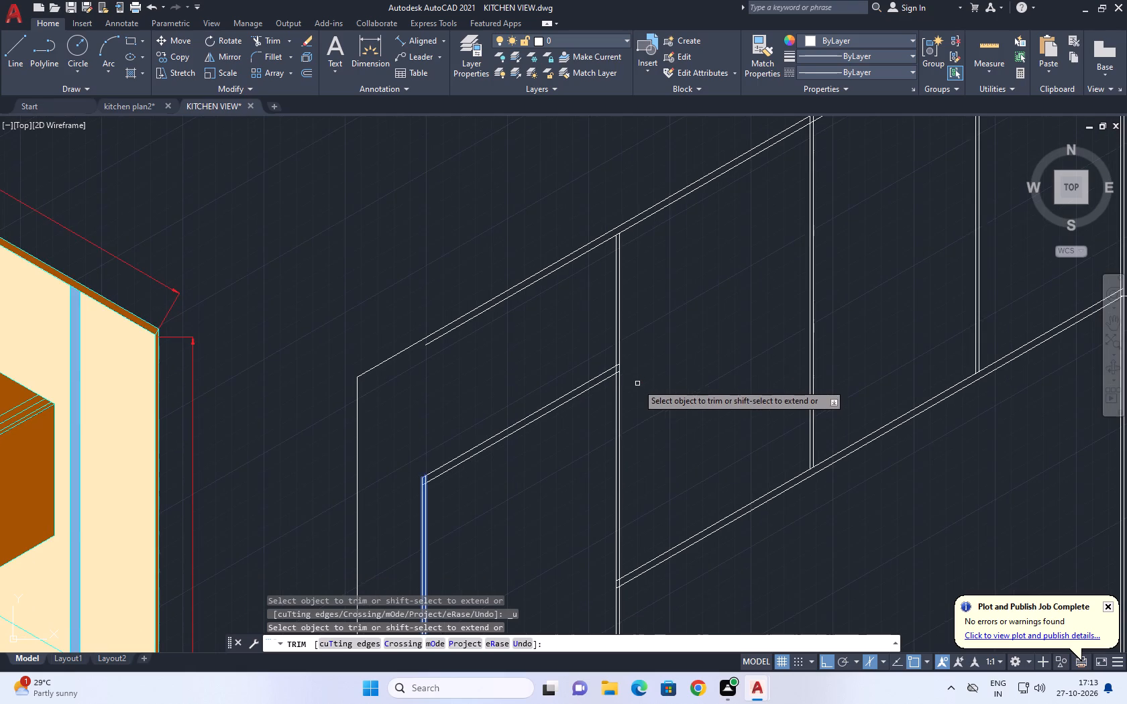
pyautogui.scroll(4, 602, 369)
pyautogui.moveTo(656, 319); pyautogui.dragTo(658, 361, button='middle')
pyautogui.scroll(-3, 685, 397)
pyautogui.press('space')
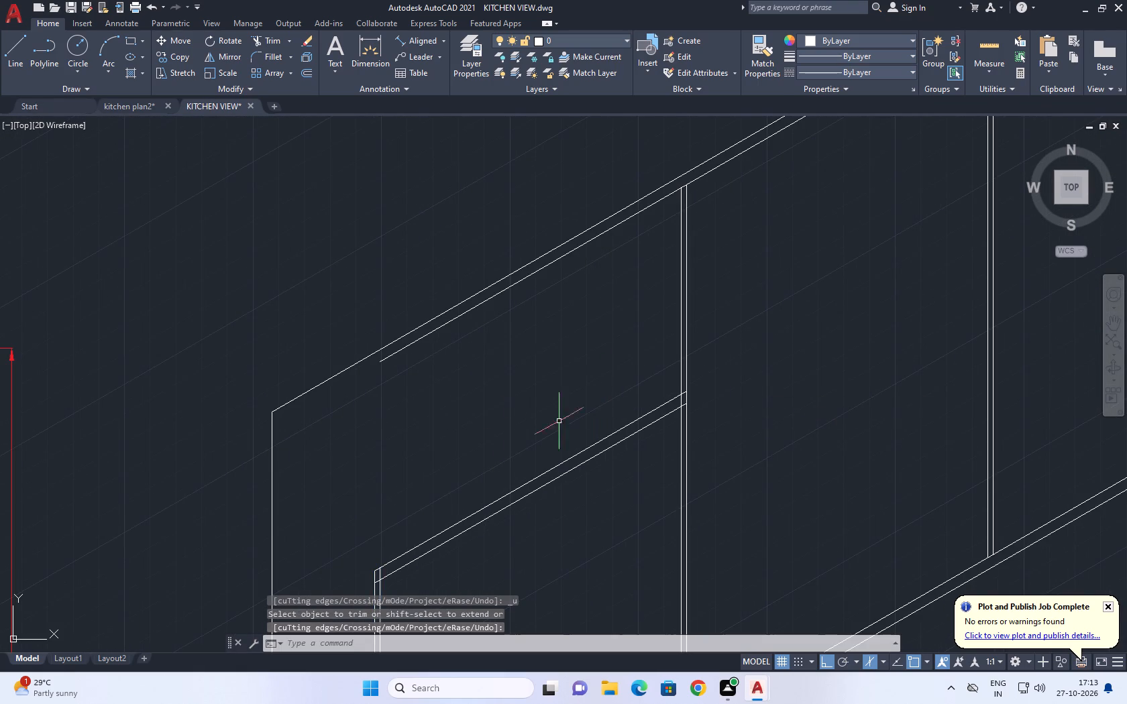
# Draw a vertical line from near the outer end of the tall unit's inner top line down past the upper shelf.
pyautogui.moveTo(497, 429); pyautogui.dragTo(543, 414, button='middle')
pyautogui.press('l')
pyautogui.press('space')
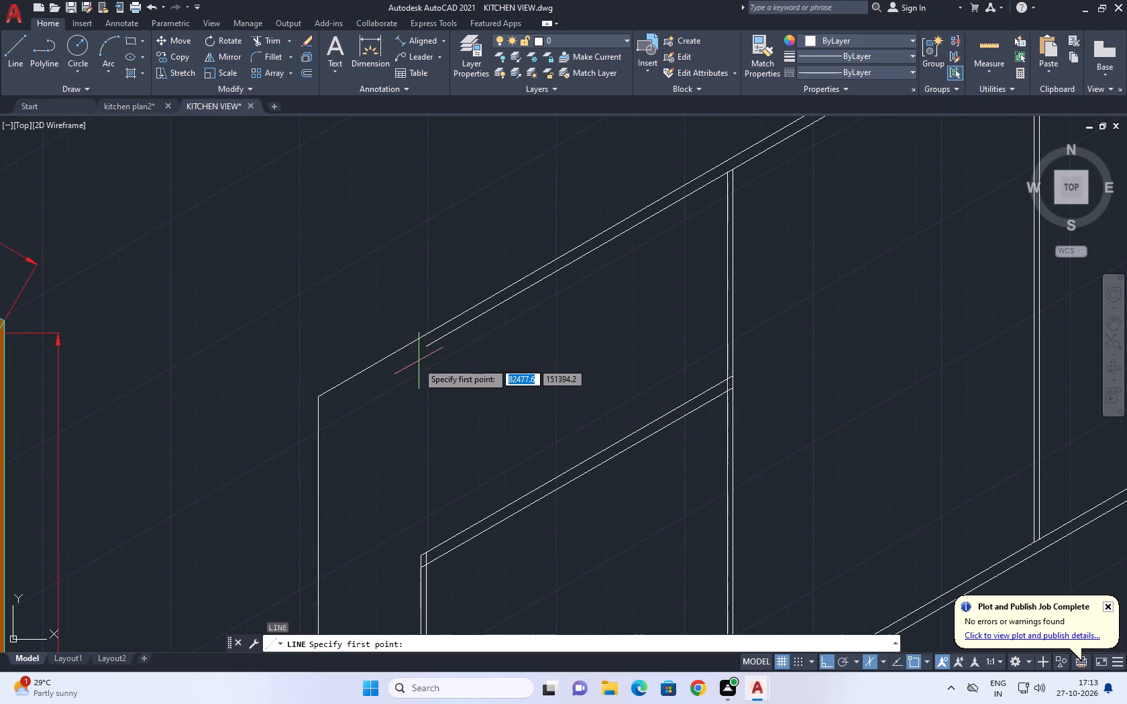
pyautogui.click(423, 347)
pyautogui.moveTo(441, 539); pyautogui.dragTo(384, 394, button='middle')
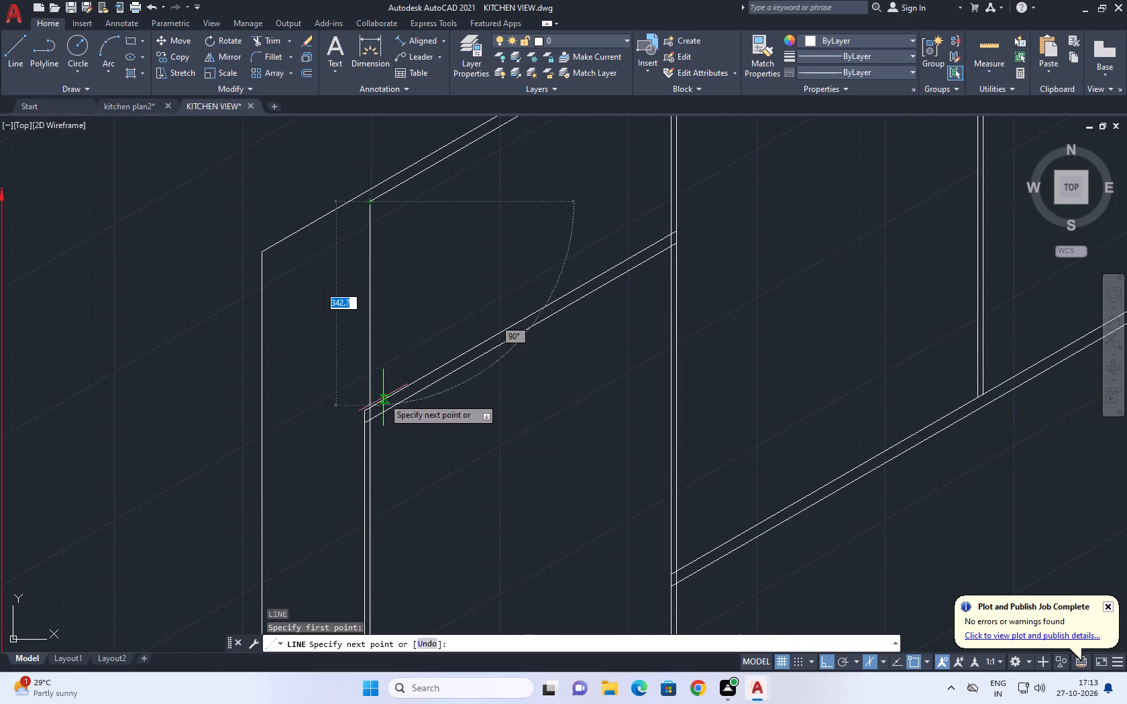
pyautogui.press('space')
pyautogui.press('space')
pyautogui.click(380, 195)
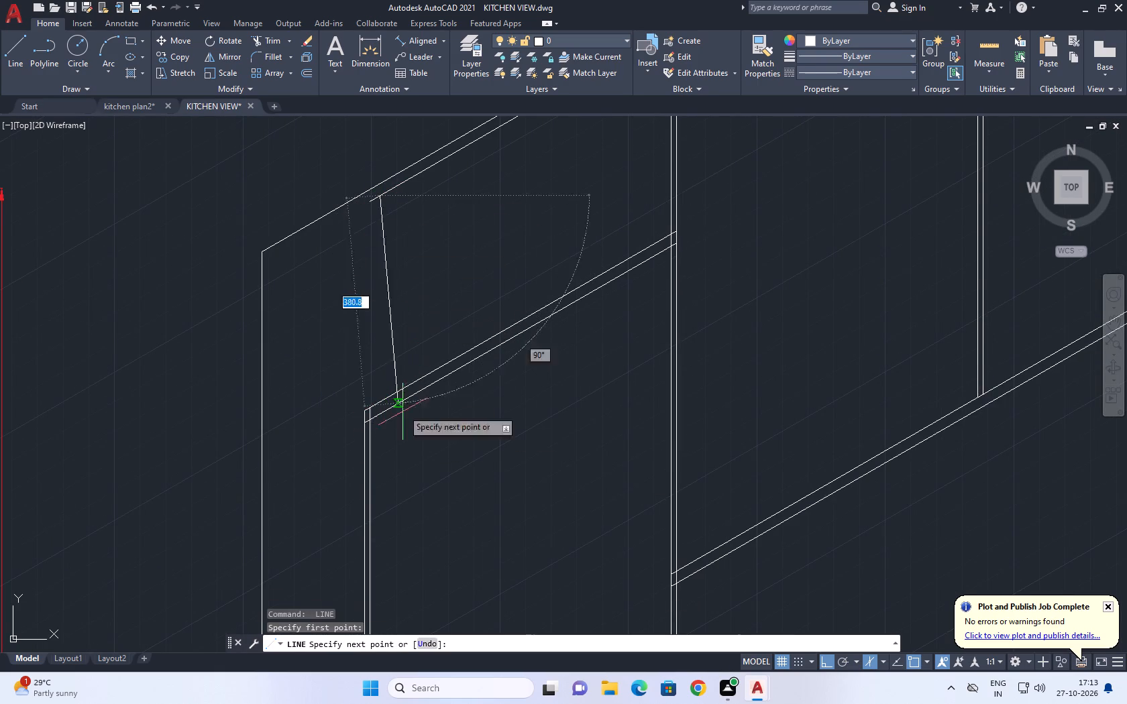
pyautogui.click(388, 459)
pyautogui.press('space')
# Trim the new vertical line back to the shelf's upper line and clear the overlapping segments at the shelf's outer corner.
pyautogui.moveTo(375, 322); pyautogui.dragTo(386, 373, button='middle')
pyautogui.write('TR')
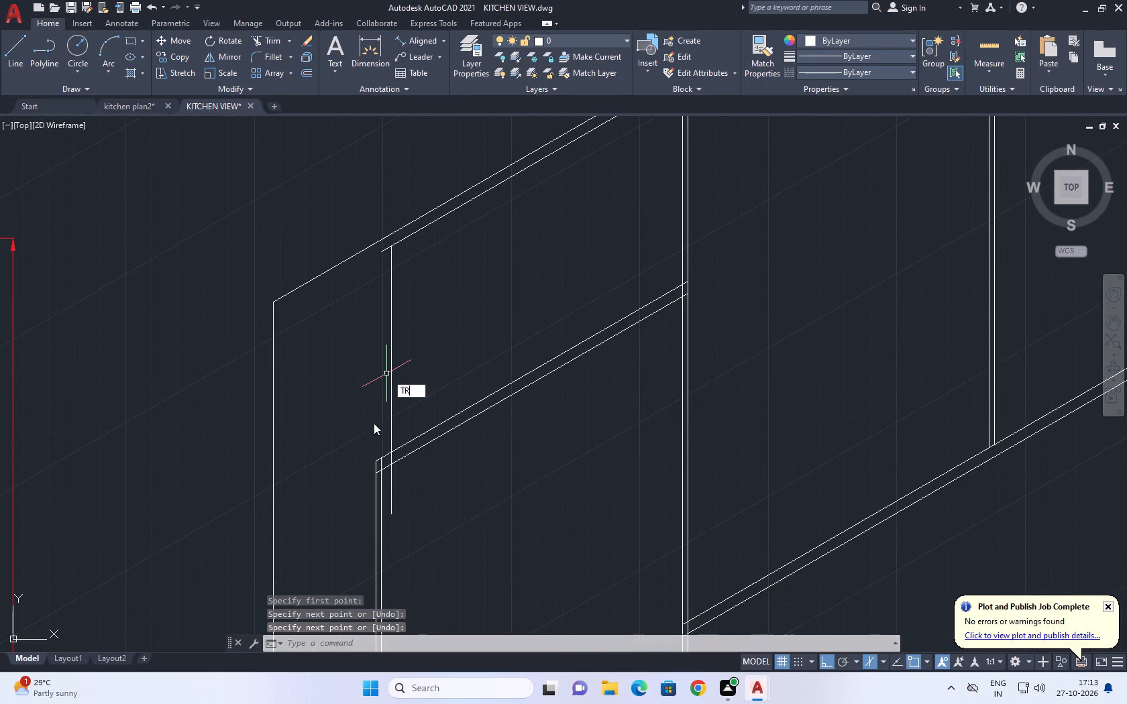
pyautogui.scroll(2, 370, 470)
pyautogui.press('space')
pyautogui.click(417, 524)
pyautogui.click(439, 500)
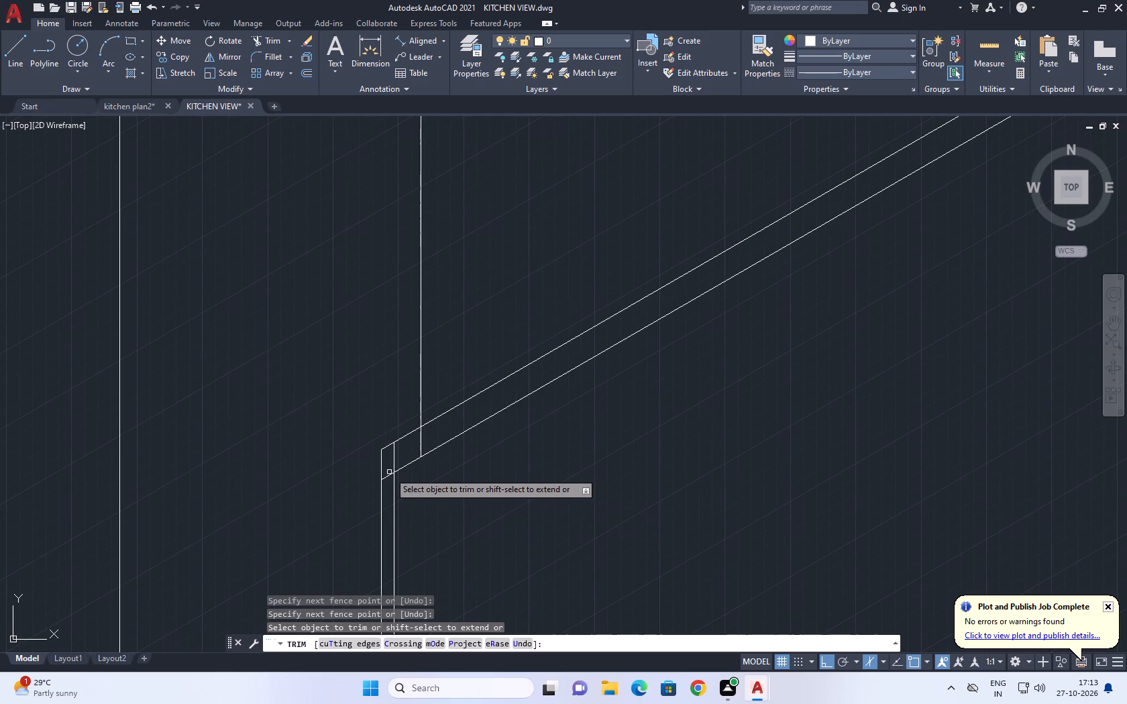
pyautogui.scroll(3, 385, 480)
pyautogui.moveTo(384, 487); pyautogui.dragTo(384, 474)
pyautogui.click(417, 382)
pyautogui.click(515, 327)
pyautogui.click(539, 321)
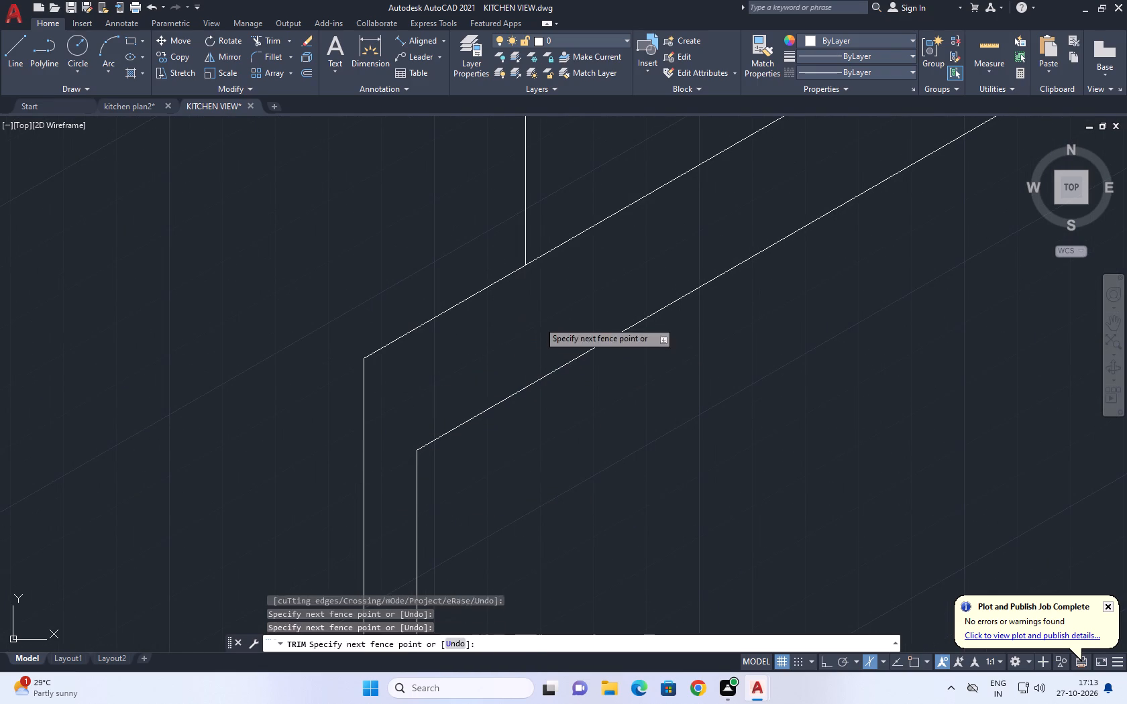
# Trim the stub of the inner top line that projects past the new vertical line.
pyautogui.scroll(-5, 551, 314)
pyautogui.moveTo(574, 329); pyautogui.dragTo(534, 583, button='middle')
pyautogui.scroll(-2, 528, 599)
pyautogui.scroll(2, 527, 434)
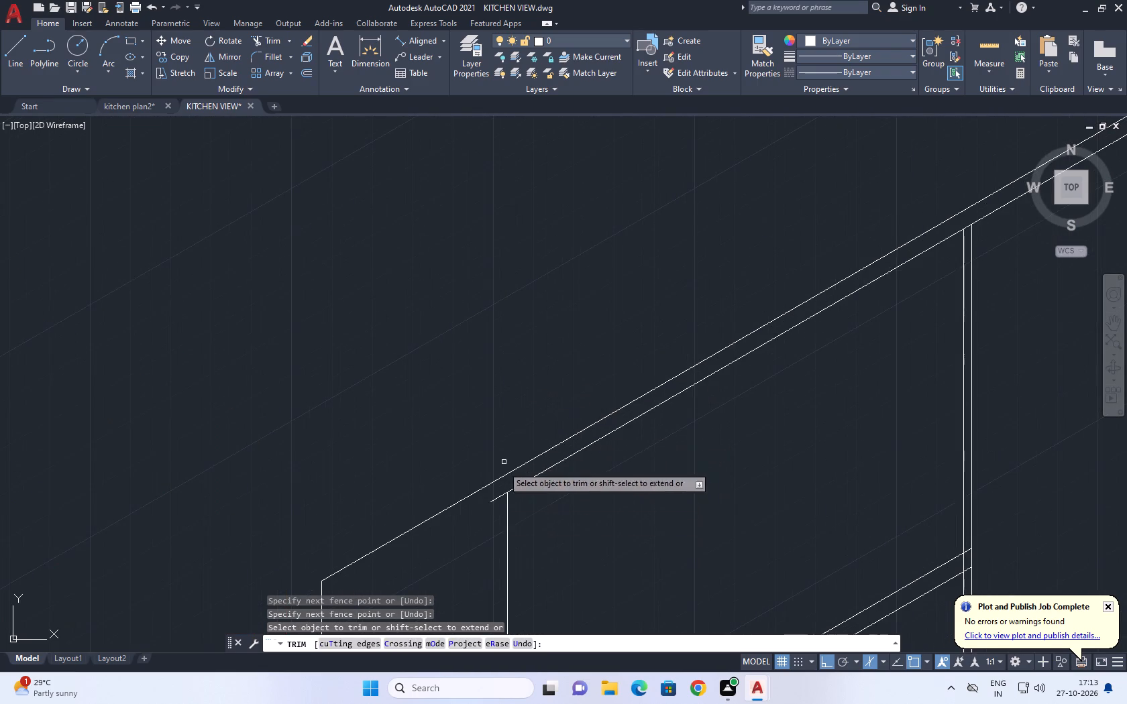
pyautogui.moveTo(488, 538); pyautogui.dragTo(463, 363, button='middle')
pyautogui.scroll(4, 463, 359)
pyautogui.click(460, 221)
pyautogui.click(451, 253)
pyautogui.rightClick(451, 255)
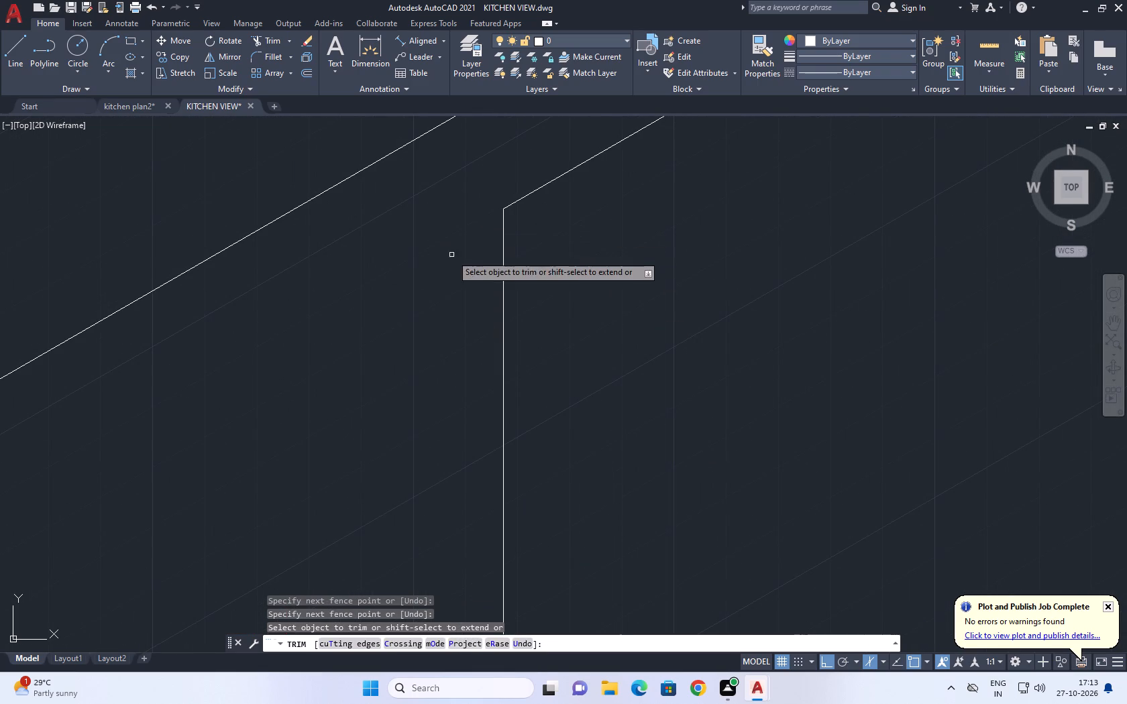
pyautogui.click(479, 273)
# Draw a slim handle outline about 205 units long just above the tall unit's upper shelf, leaving its outer end open.
pyautogui.scroll(-2, 478, 286)
pyautogui.moveTo(504, 288); pyautogui.dragTo(421, 341, button='middle')
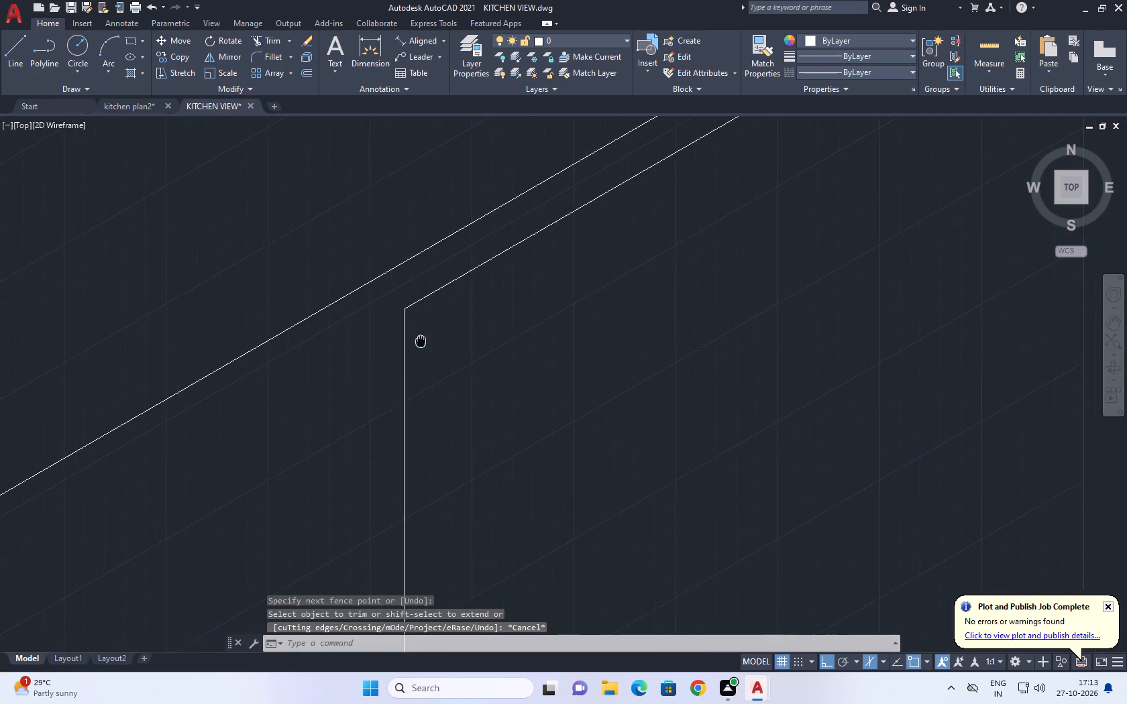
pyautogui.scroll(-3, 421, 341)
pyautogui.moveTo(502, 390); pyautogui.dragTo(448, 344, button='middle')
pyautogui.press('l')
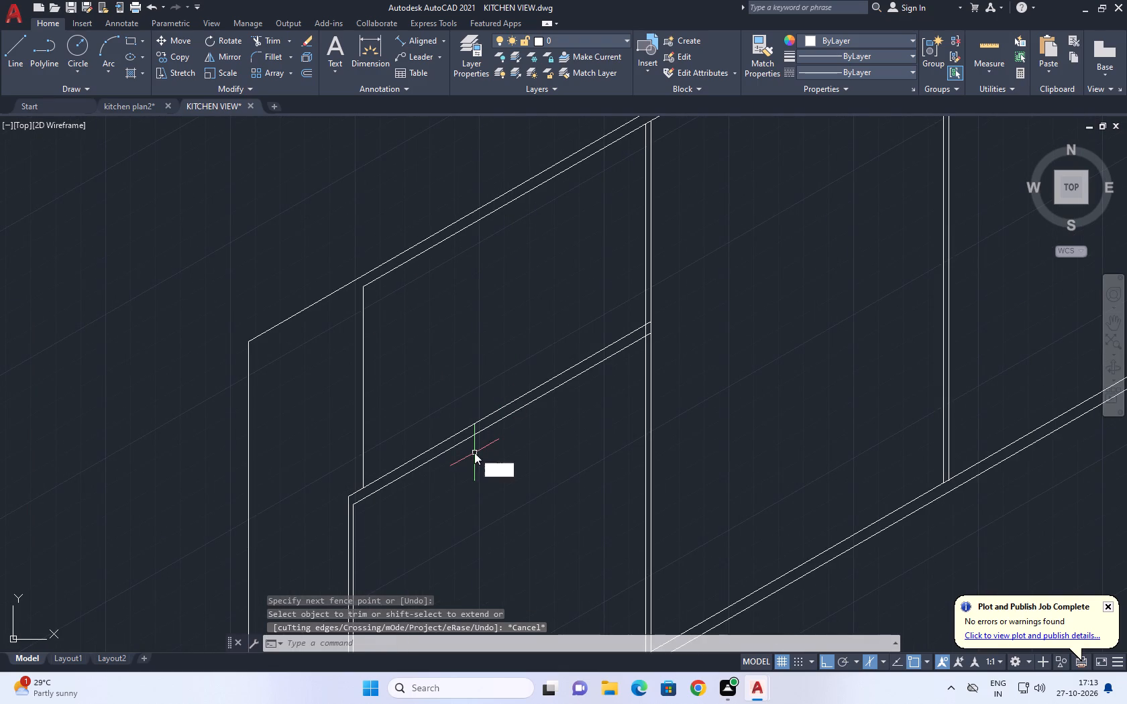
pyautogui.press('space')
pyautogui.scroll(2, 467, 396)
pyautogui.moveTo(483, 426); pyautogui.dragTo(400, 441, button='middle')
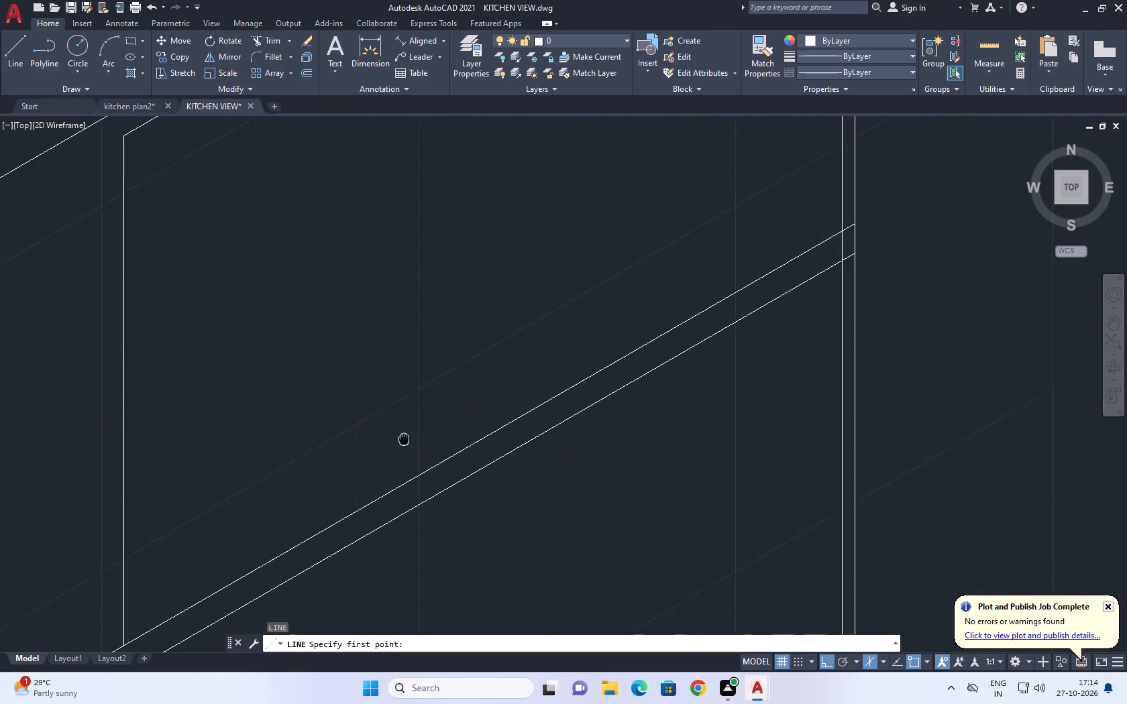
pyautogui.moveTo(400, 441); pyautogui.dragTo(394, 442, button='middle')
pyautogui.moveTo(367, 453); pyautogui.dragTo(378, 451)
pyautogui.click(626, 312)
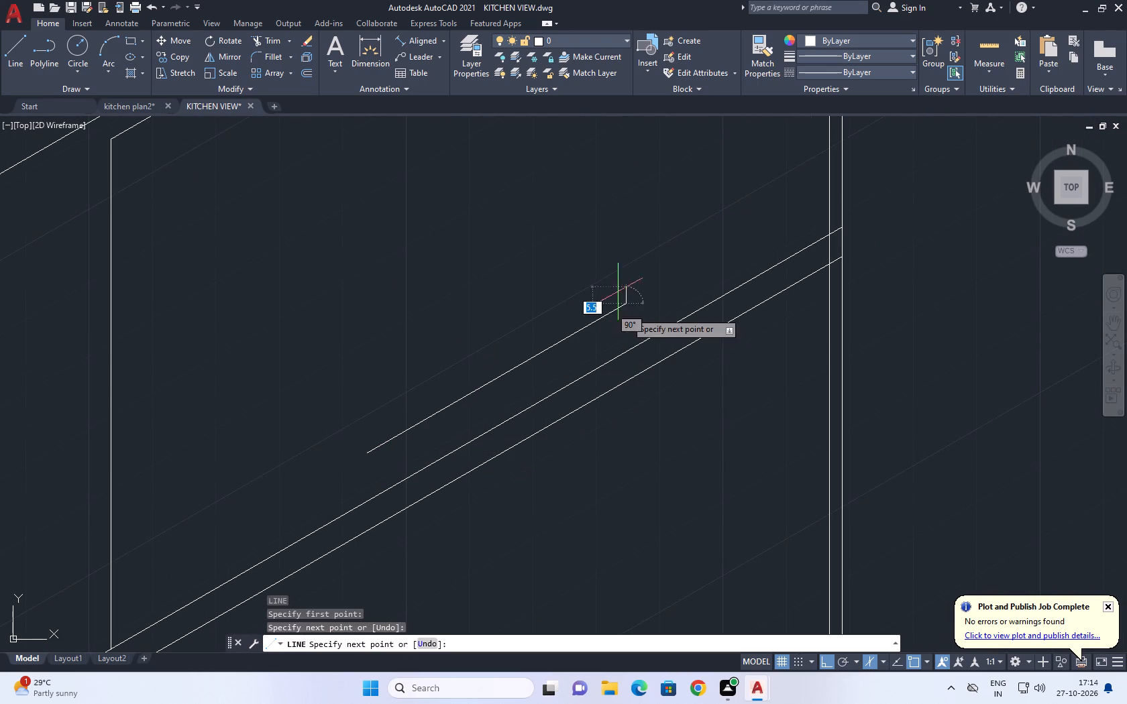
pyautogui.click(619, 295)
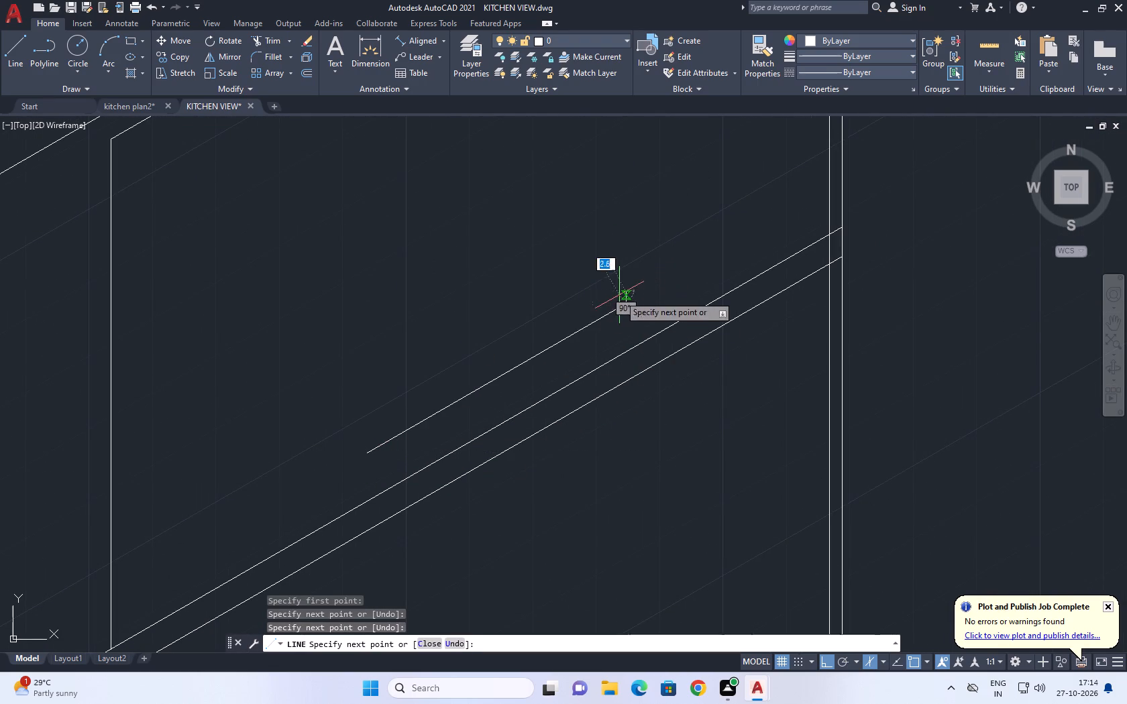
pyautogui.scroll(2, 366, 455)
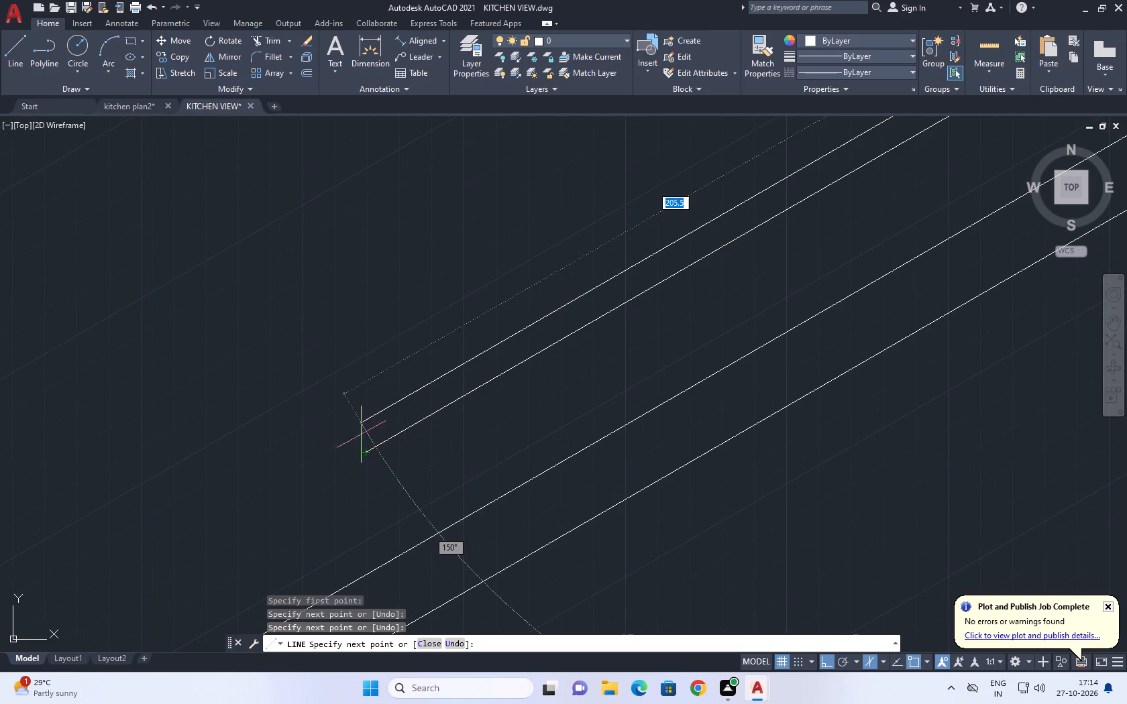
pyautogui.click(369, 421)
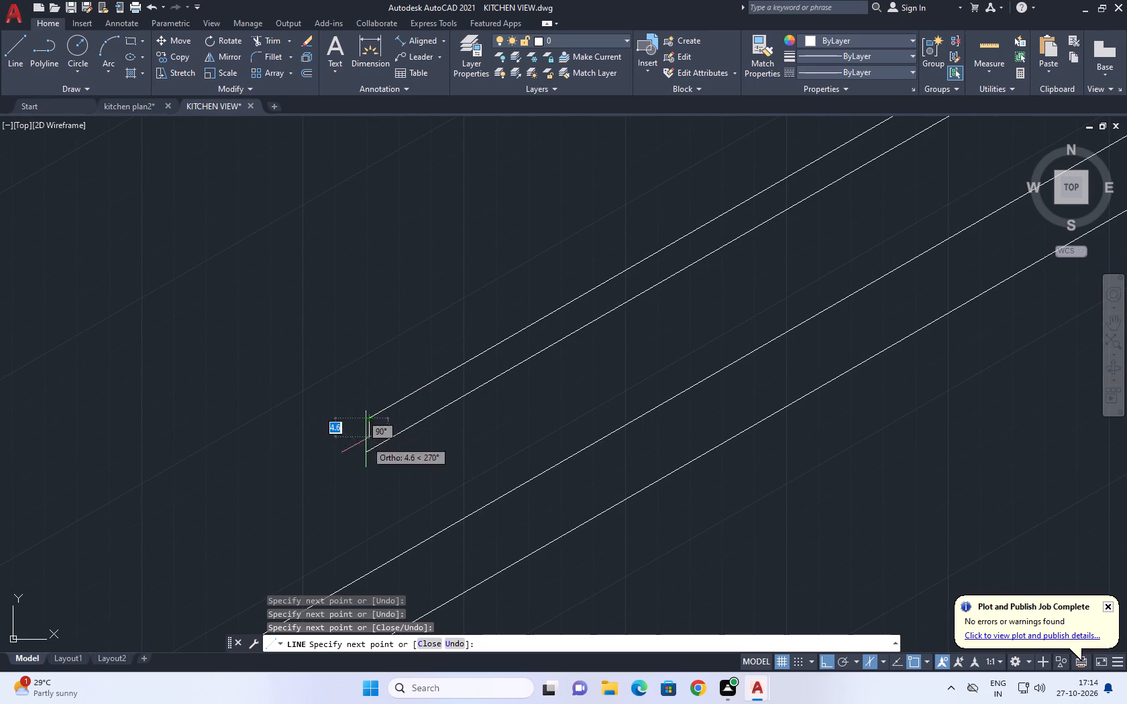
pyautogui.scroll(2, 366, 451)
pyautogui.press('space')
# Draw a vertical line about 16 units long at the handle's open end and extend the handle's upper edge to it.
pyautogui.press('space')
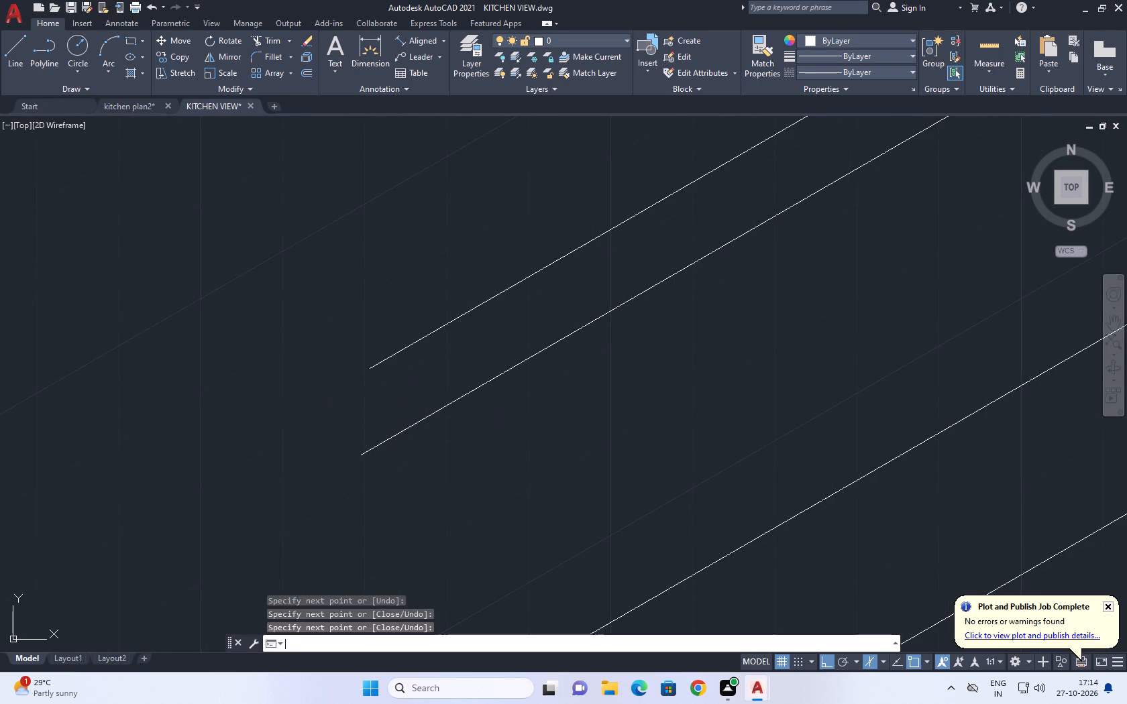
pyautogui.click(359, 455)
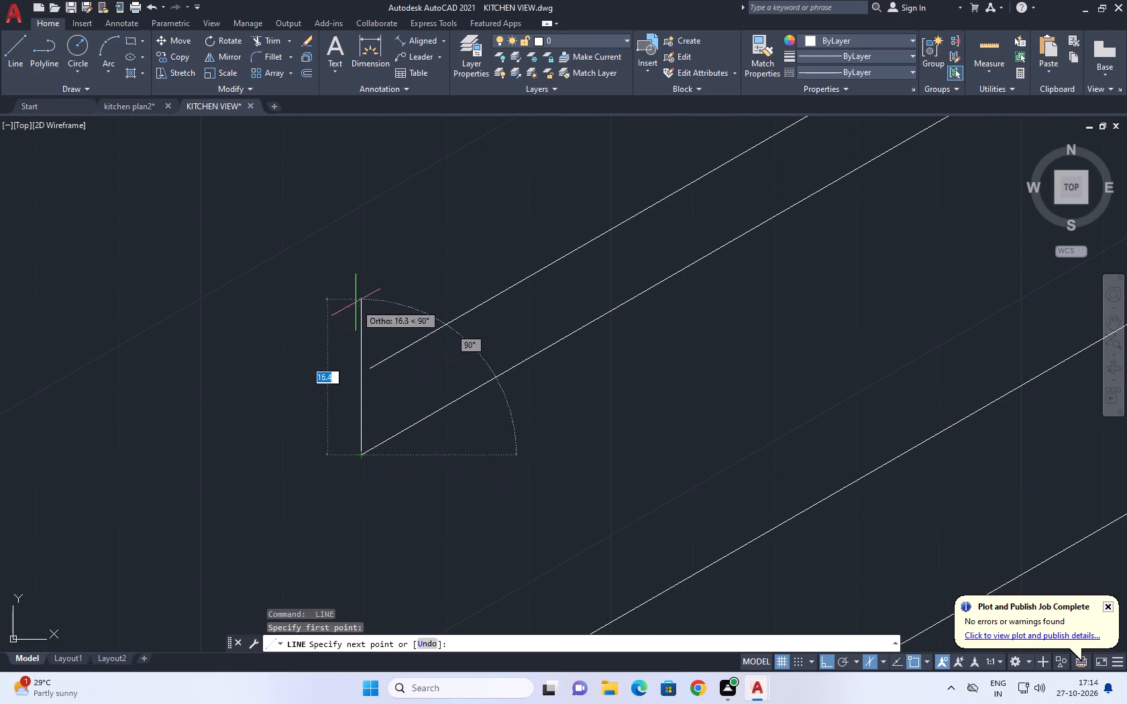
pyautogui.click(356, 302)
pyautogui.press('space')
pyautogui.write('EX')
pyautogui.press('space')
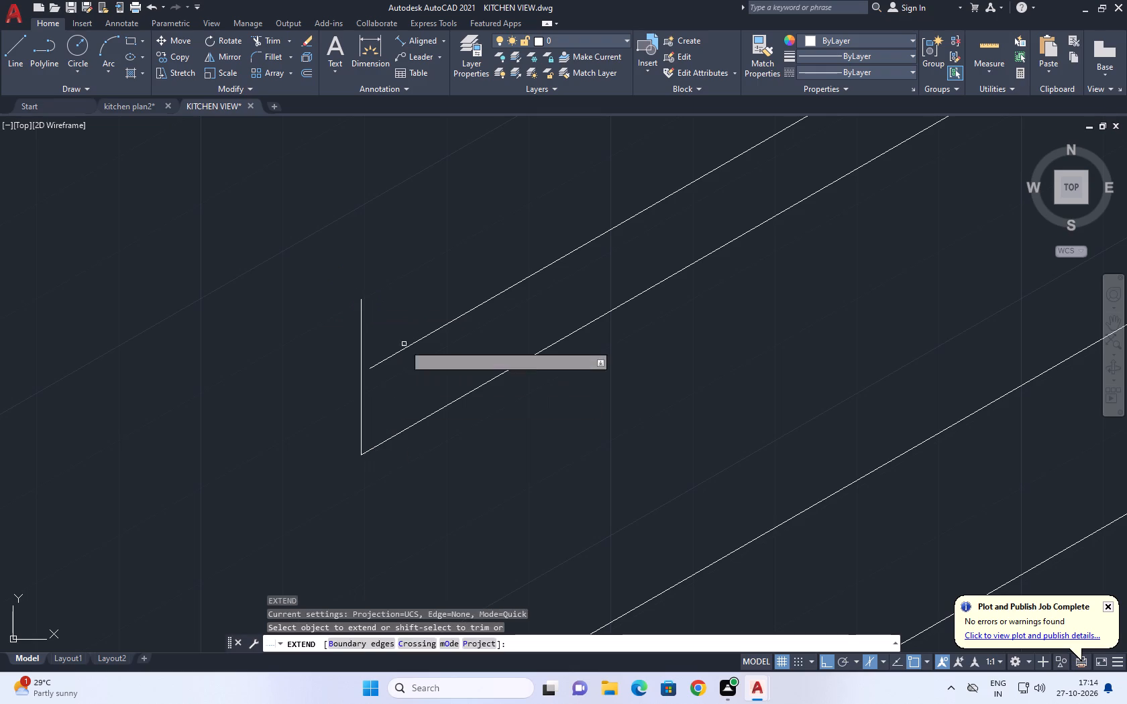
pyautogui.click(398, 345)
pyautogui.click(385, 377)
pyautogui.press('`')
pyautogui.press('Escape')
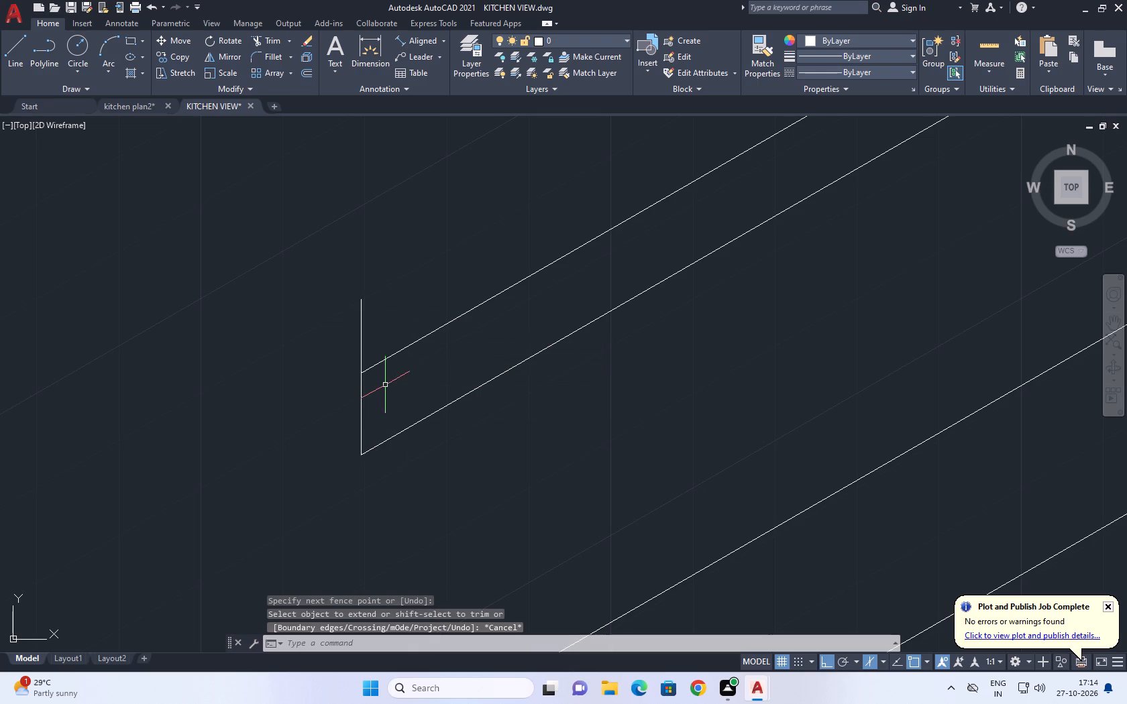
# Trim the end line's overshoot above the handle's upper edge.
pyautogui.write('TR')
pyautogui.press('space')
pyautogui.moveTo(400, 310); pyautogui.dragTo(390, 309)
pyautogui.click(314, 337)
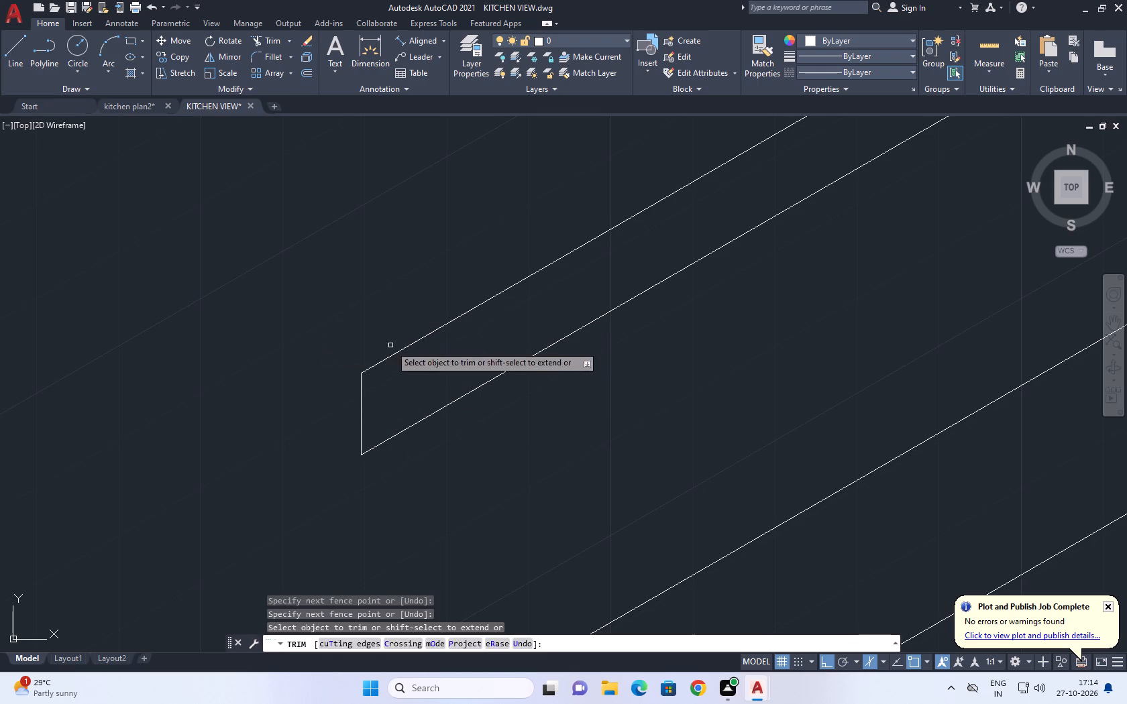
pyautogui.press('Escape')
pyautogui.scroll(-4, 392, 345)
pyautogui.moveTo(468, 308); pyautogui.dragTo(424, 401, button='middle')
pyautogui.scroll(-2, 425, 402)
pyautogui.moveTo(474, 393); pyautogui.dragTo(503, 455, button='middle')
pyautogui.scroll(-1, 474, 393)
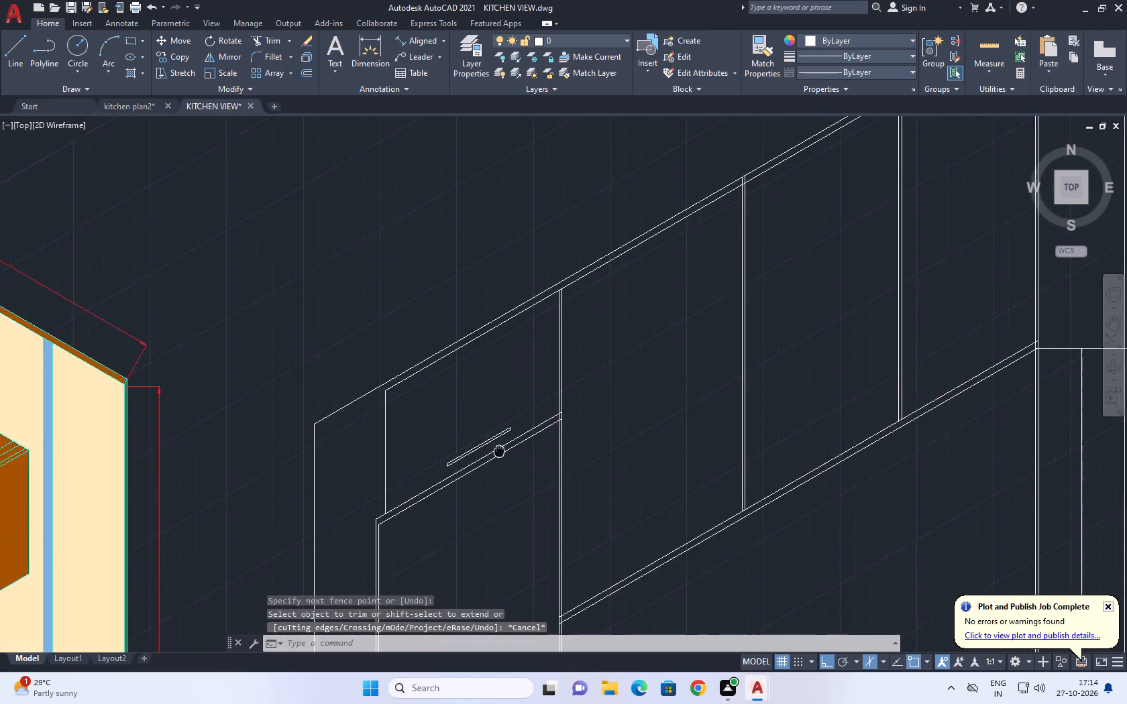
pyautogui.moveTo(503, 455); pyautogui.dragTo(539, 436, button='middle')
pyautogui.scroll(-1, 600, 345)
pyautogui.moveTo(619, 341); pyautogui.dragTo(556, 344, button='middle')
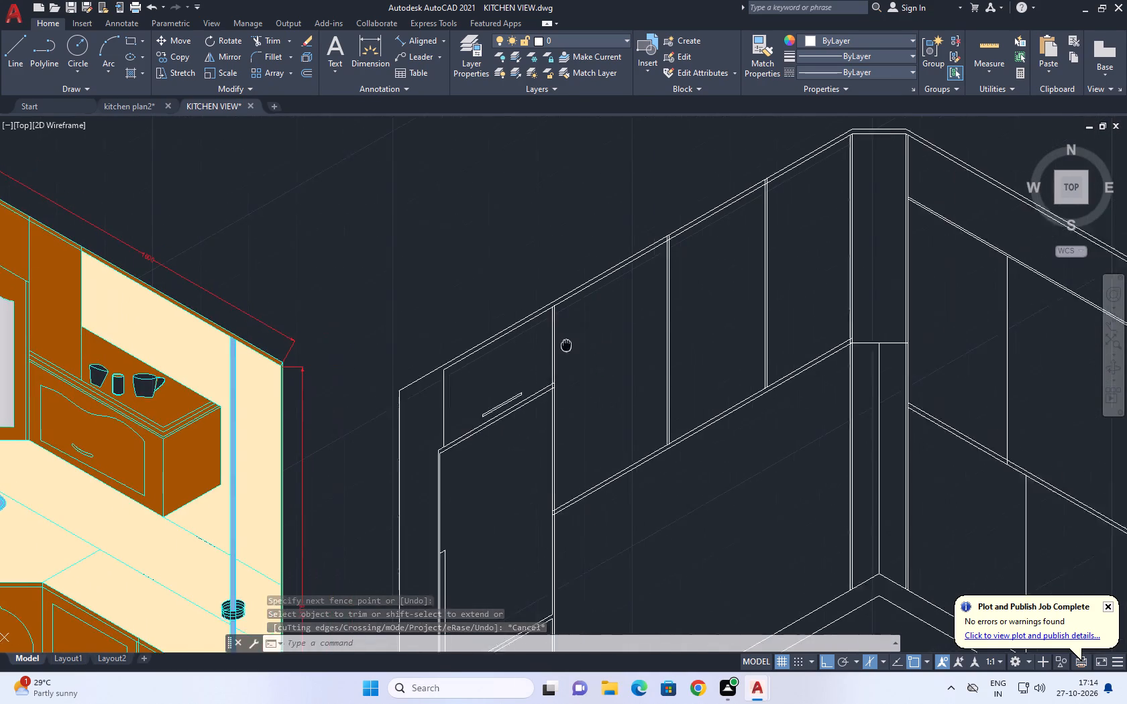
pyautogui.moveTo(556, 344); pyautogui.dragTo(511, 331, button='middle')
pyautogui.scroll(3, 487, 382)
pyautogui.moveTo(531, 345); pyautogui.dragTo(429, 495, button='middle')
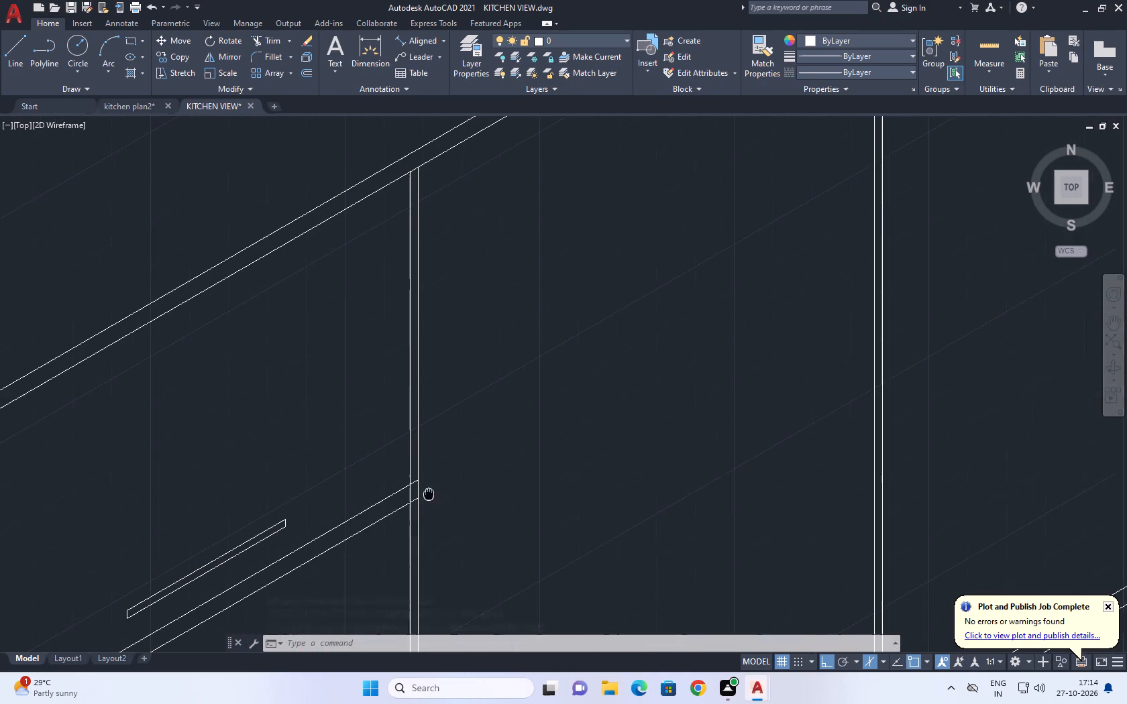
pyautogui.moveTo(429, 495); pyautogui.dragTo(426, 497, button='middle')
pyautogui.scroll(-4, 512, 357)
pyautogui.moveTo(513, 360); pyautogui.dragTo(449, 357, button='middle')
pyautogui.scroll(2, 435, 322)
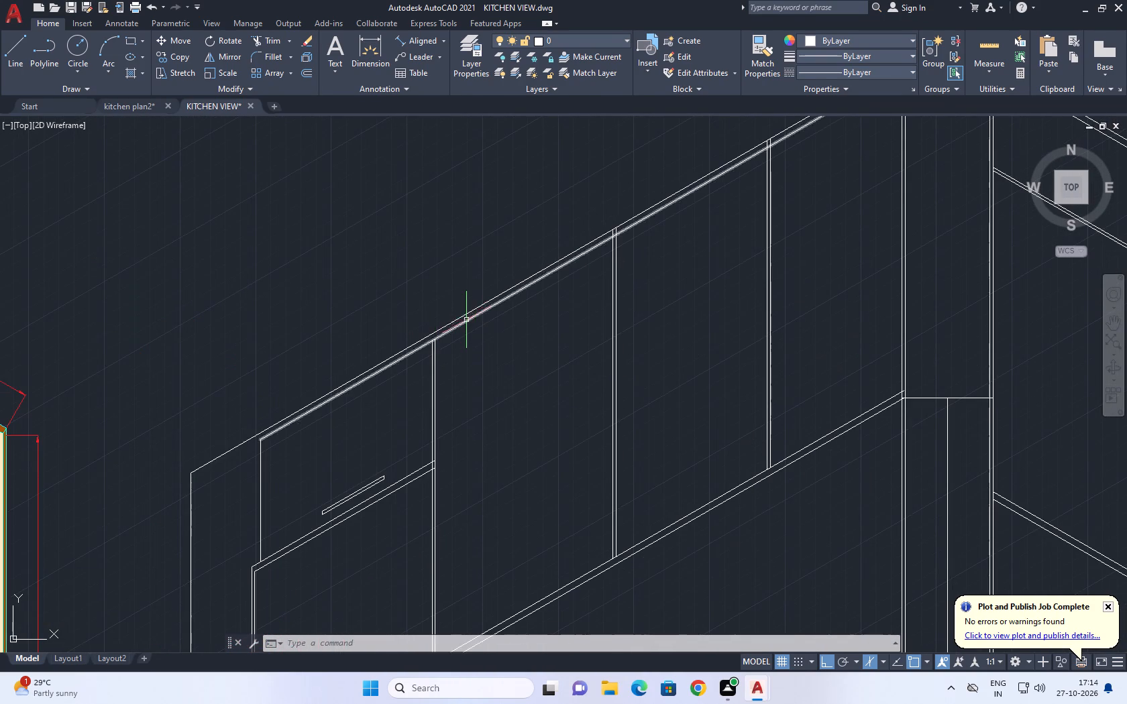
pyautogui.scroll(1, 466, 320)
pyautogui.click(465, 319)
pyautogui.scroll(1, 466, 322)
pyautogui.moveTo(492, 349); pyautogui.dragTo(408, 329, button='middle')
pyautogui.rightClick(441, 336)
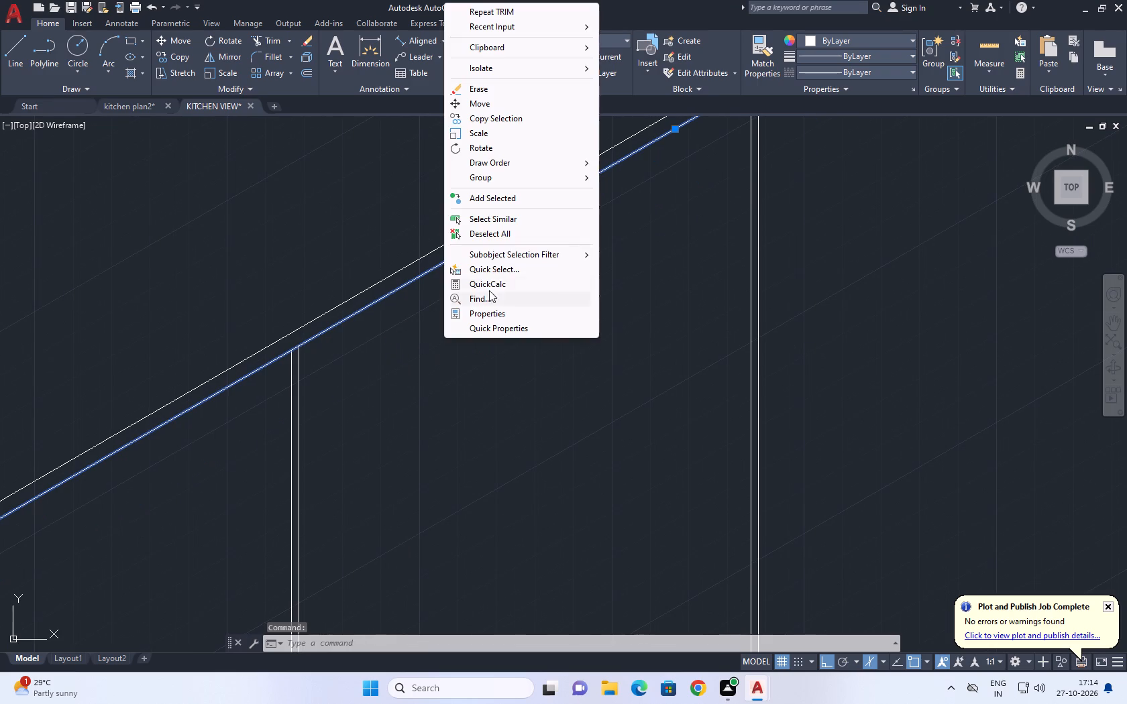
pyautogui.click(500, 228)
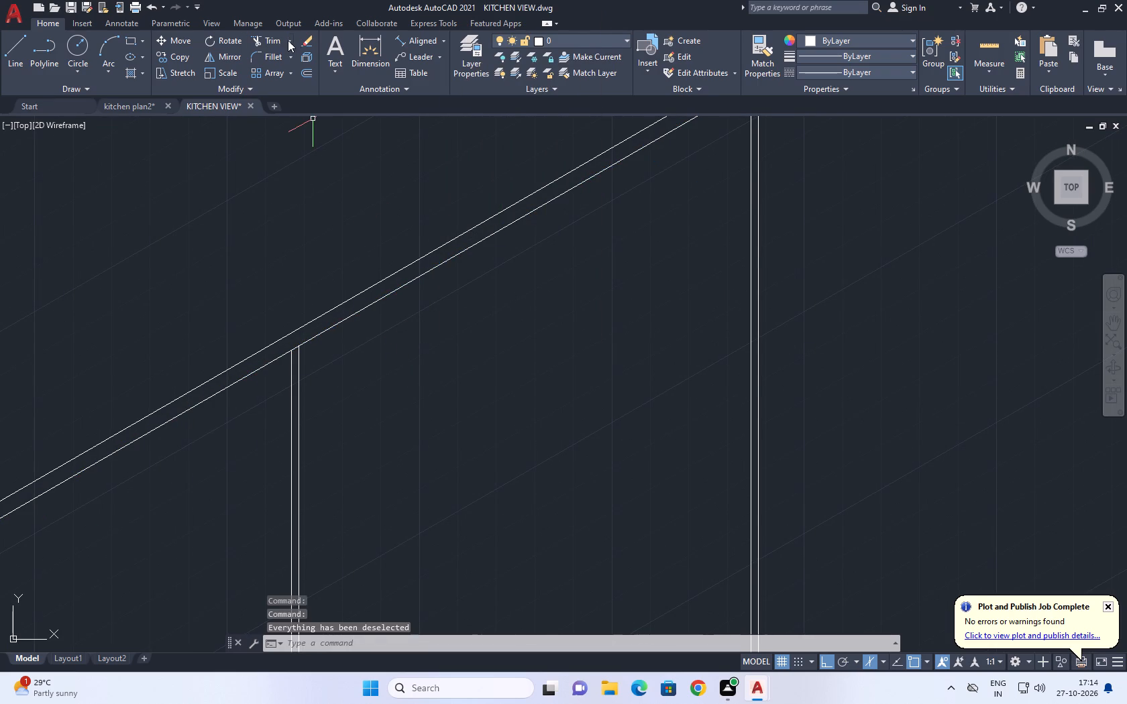
# Trim the inner top line between the paired lines of both dividers beside the first wall cabinet, plus the divider stubs above it.
pyautogui.click(272, 38)
pyautogui.scroll(3, 299, 357)
pyautogui.click(285, 320)
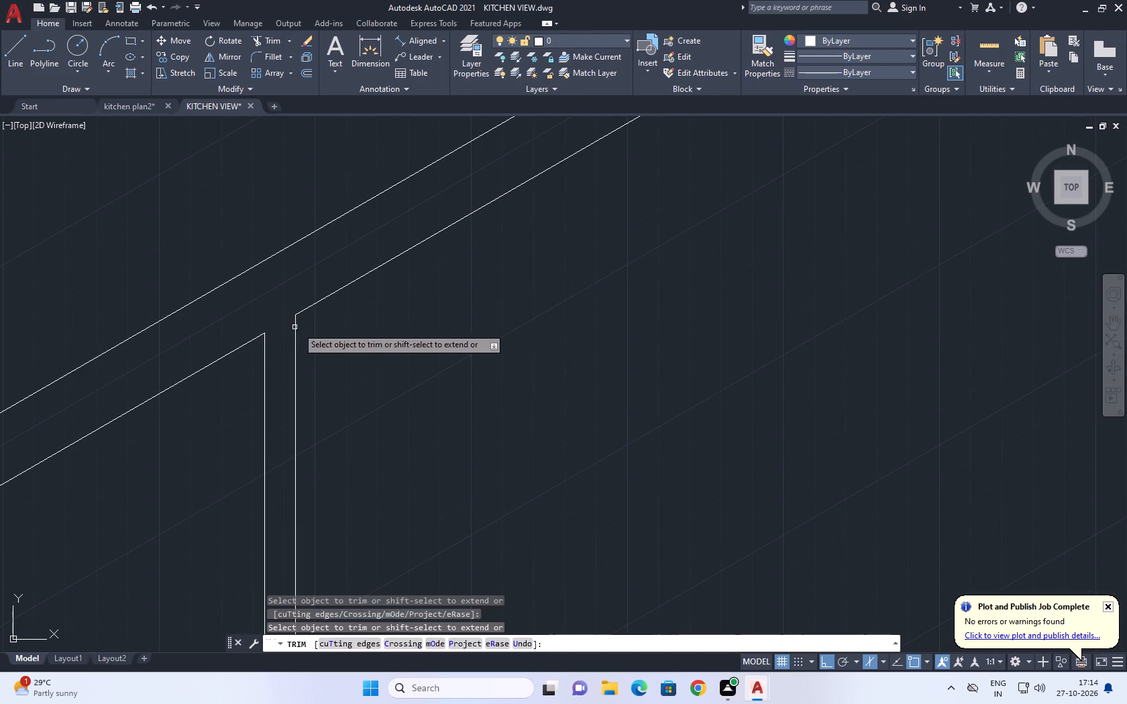
pyautogui.scroll(-5, 401, 321)
pyautogui.moveTo(469, 310); pyautogui.dragTo(379, 487, button='middle')
pyautogui.scroll(5, 582, 318)
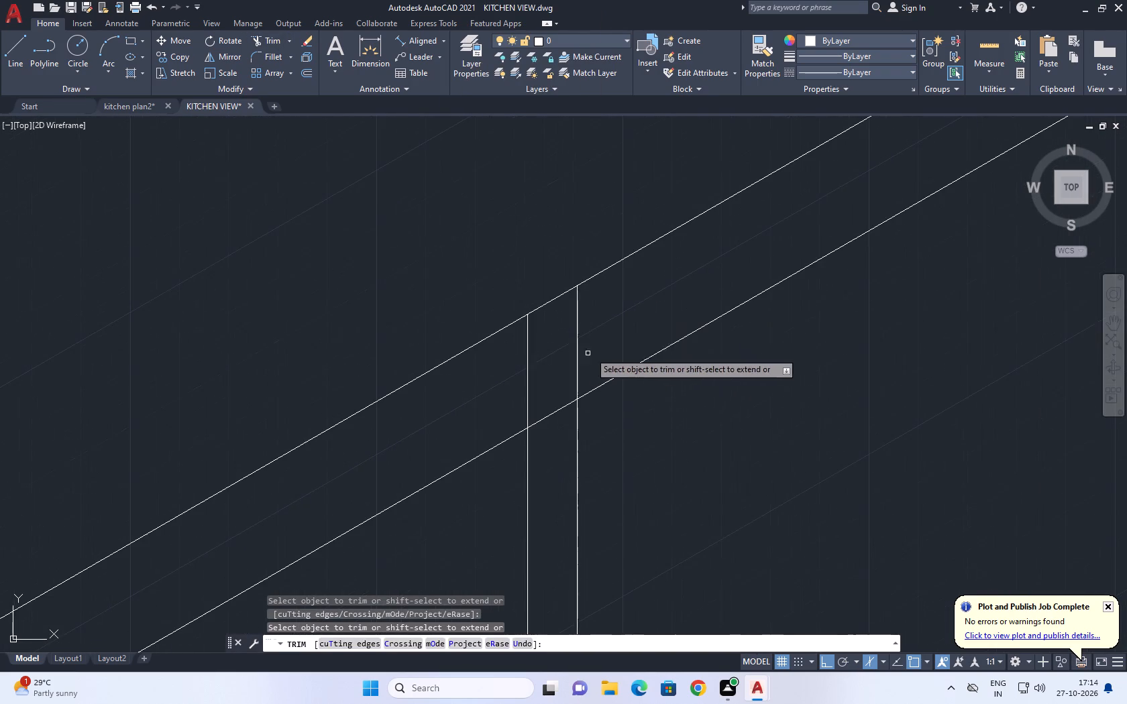
pyautogui.moveTo(598, 337); pyautogui.dragTo(590, 333)
pyautogui.click(487, 373)
pyautogui.click(553, 415)
pyautogui.rightClick(539, 374)
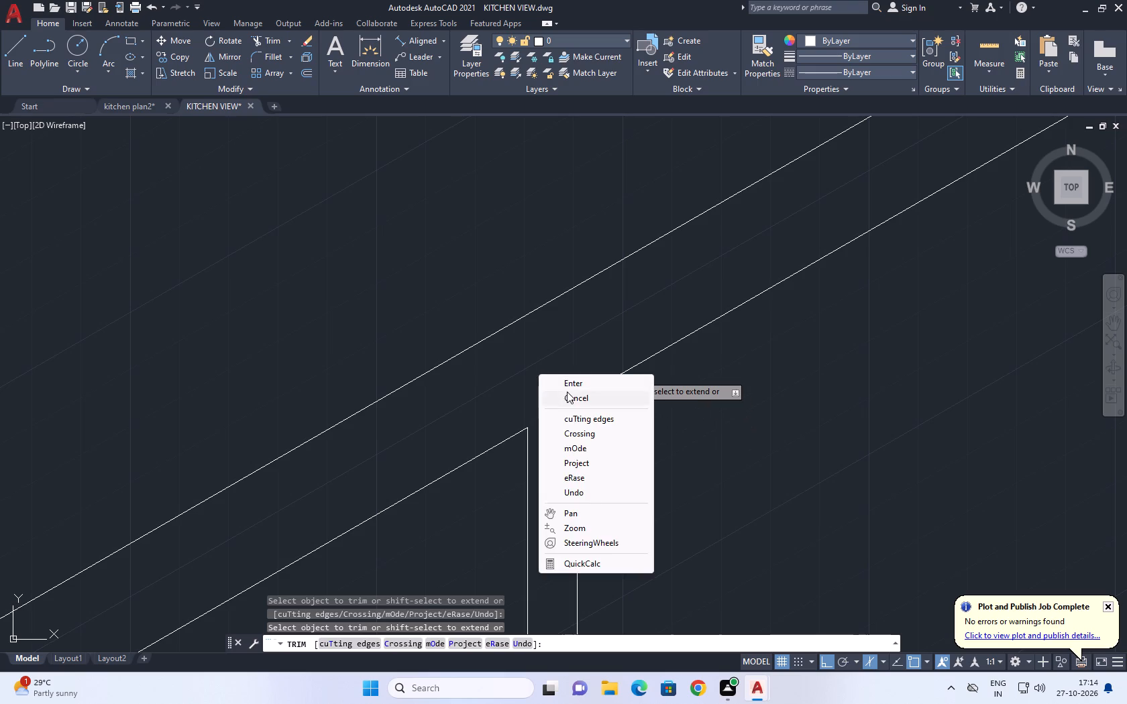
pyautogui.click(570, 396)
# Copy the first wall cabinet's inner top line straight down about 210 units, inside the cabinet next to the tall unit.
pyautogui.scroll(-4, 573, 392)
pyautogui.click(536, 410)
pyautogui.click(517, 434)
pyautogui.scroll(-4, 560, 385)
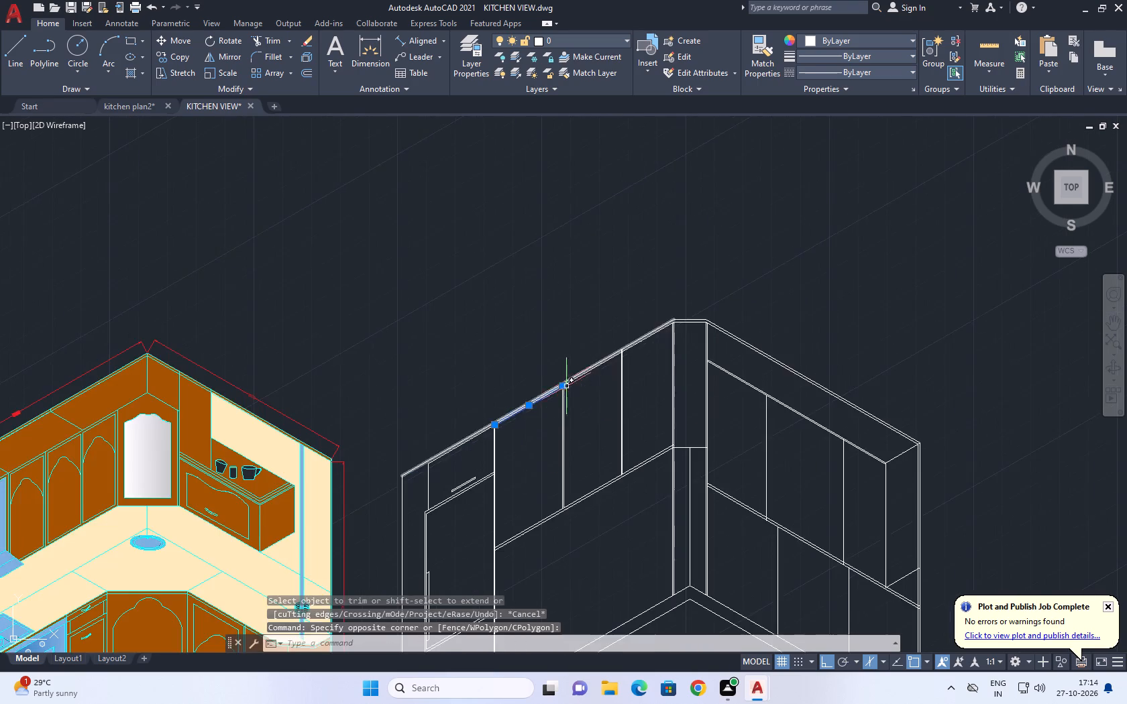
pyautogui.moveTo(548, 460); pyautogui.dragTo(525, 343, button='middle')
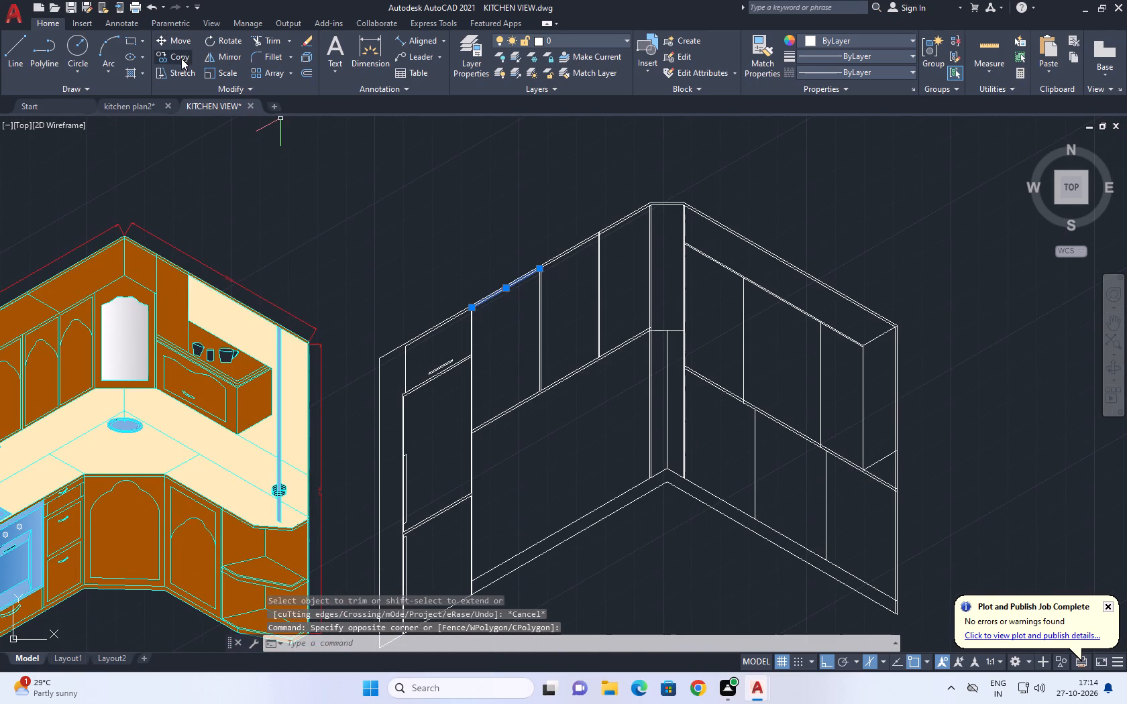
pyautogui.click(181, 58)
pyautogui.scroll(3, 494, 306)
pyautogui.click(492, 286)
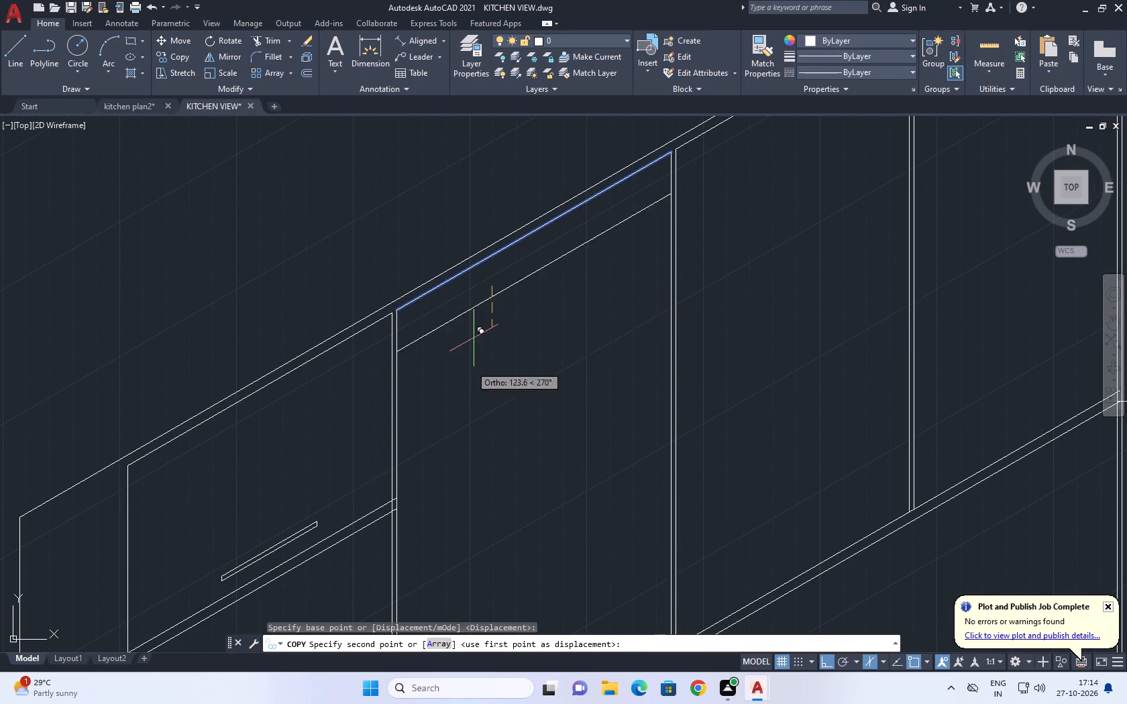
pyautogui.moveTo(473, 483); pyautogui.dragTo(455, 377, button='middle')
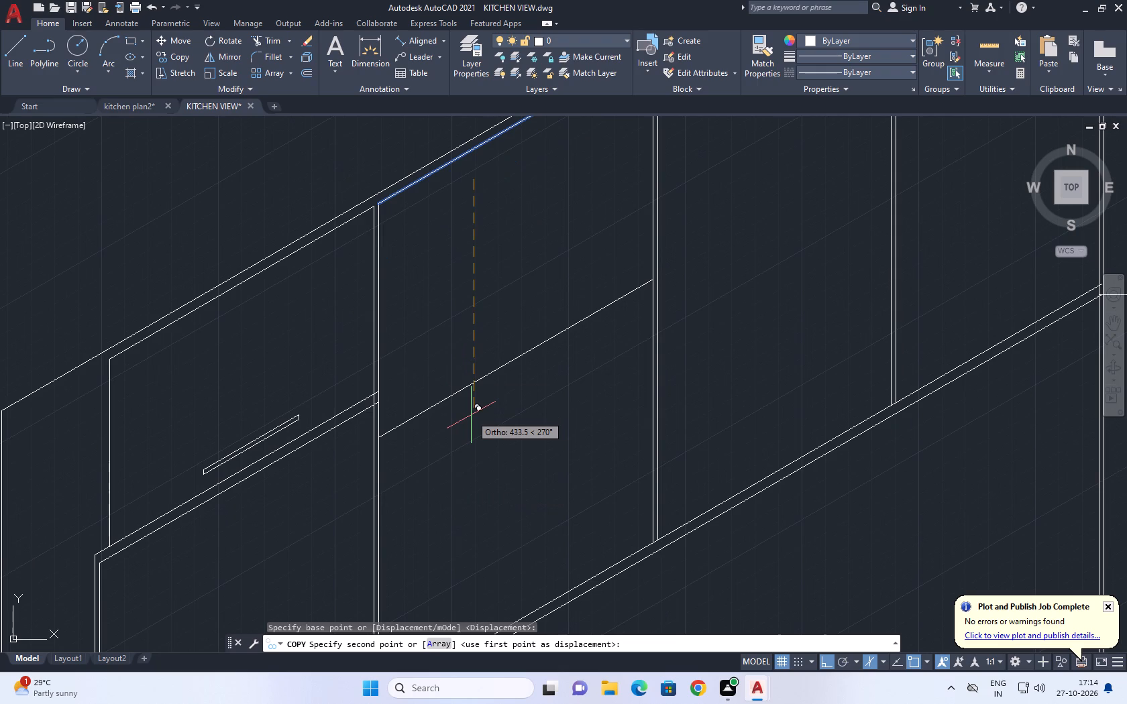
pyautogui.moveTo(481, 441); pyautogui.dragTo(491, 350, button='middle')
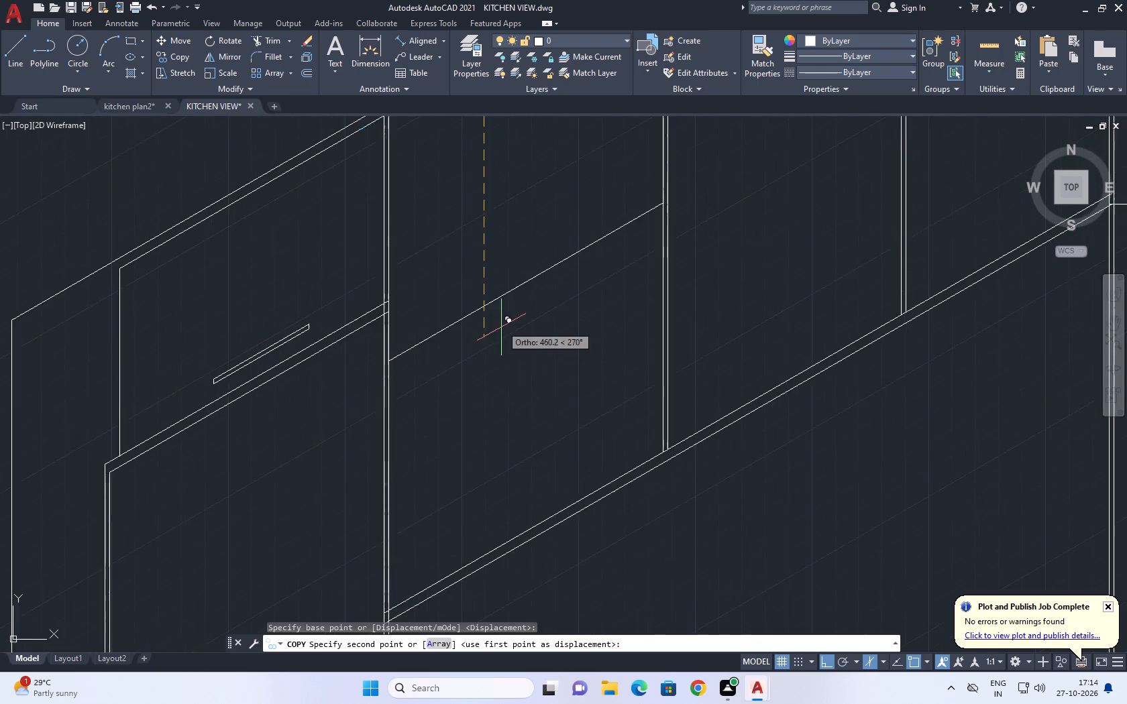
pyautogui.scroll(-1, 501, 325)
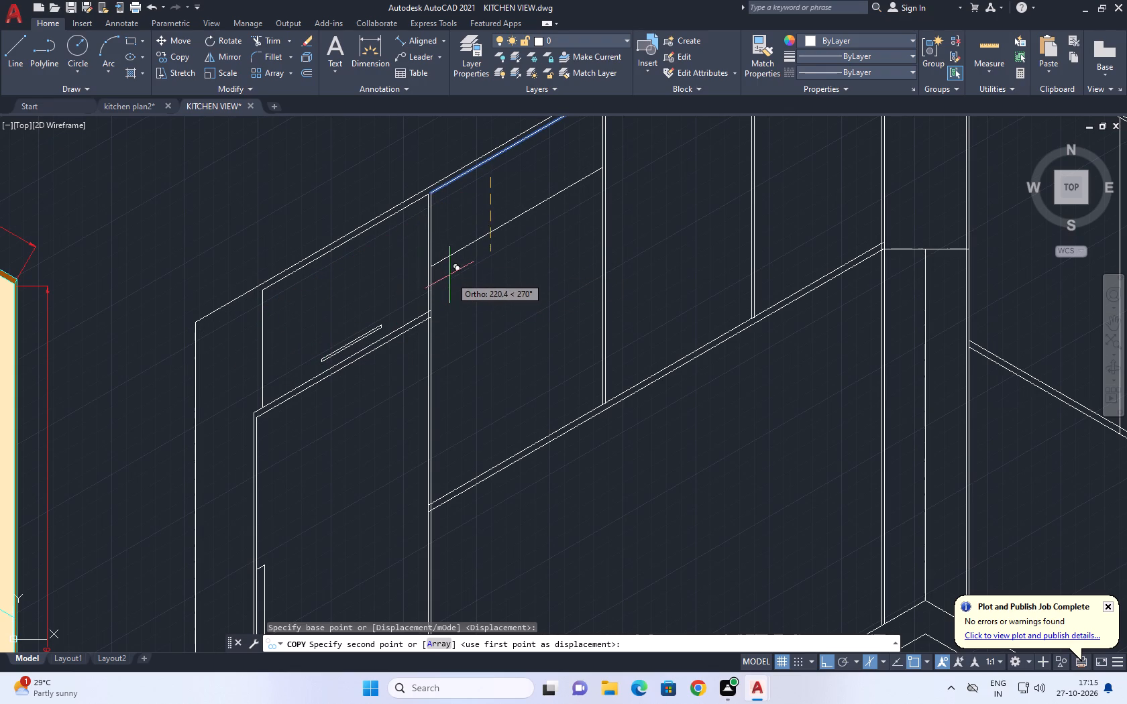
pyautogui.click(451, 270)
pyautogui.press('space')
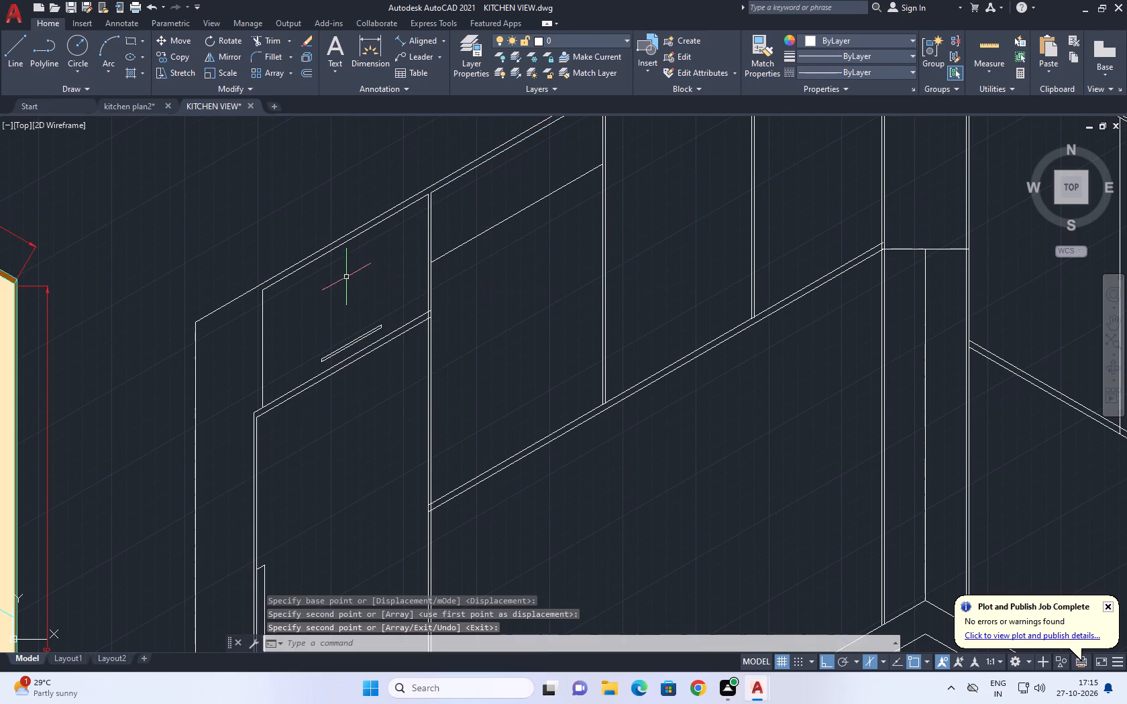
# Draw a 30° guide line from the midpoint of the tall unit's top compartment edge across and past the adjoining wall cabinet.
pyautogui.press('l')
pyautogui.press('space')
pyautogui.click(262, 351)
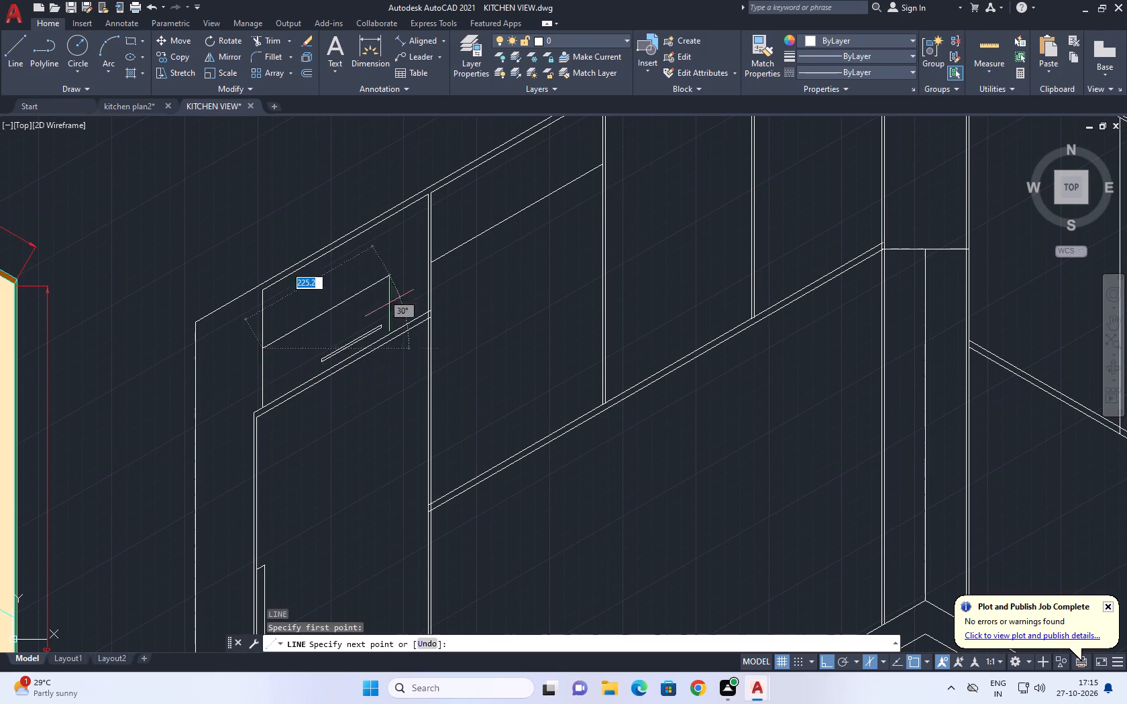
pyautogui.moveTo(479, 263); pyautogui.dragTo(322, 392, button='middle')
pyautogui.click(488, 276)
pyautogui.press('Escape')
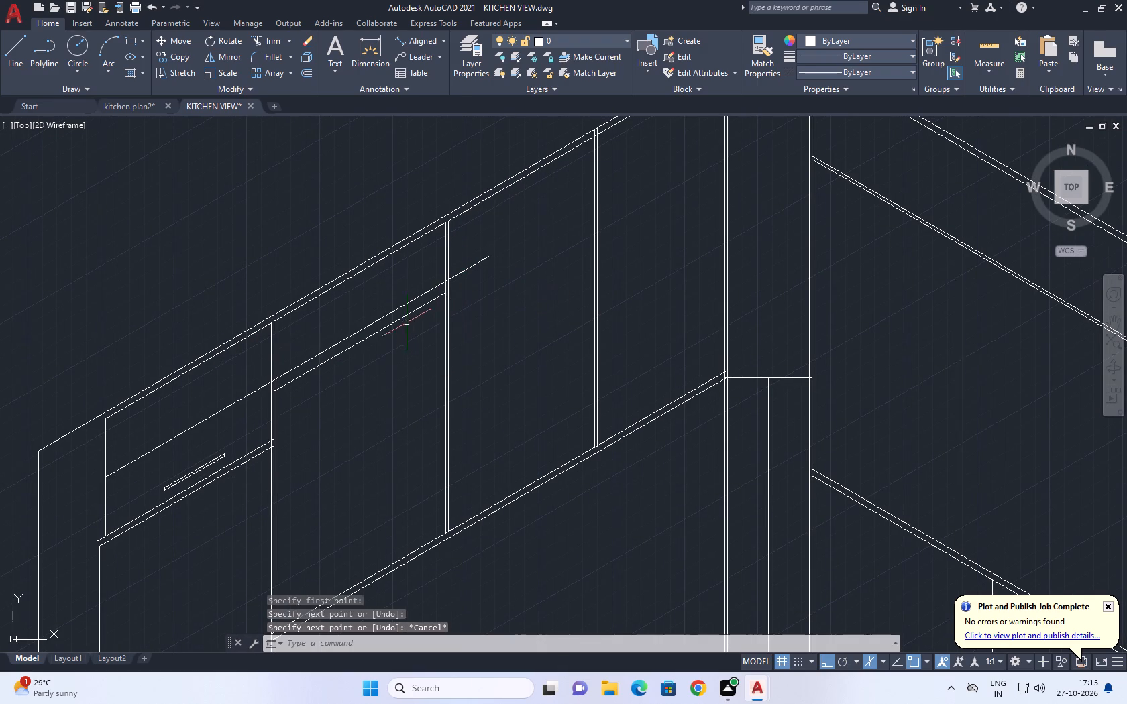
# Move the copied cabinet line up so its lower end meets the guide line at the divider.
pyautogui.click(402, 318)
pyautogui.write('M')
pyautogui.press('space')
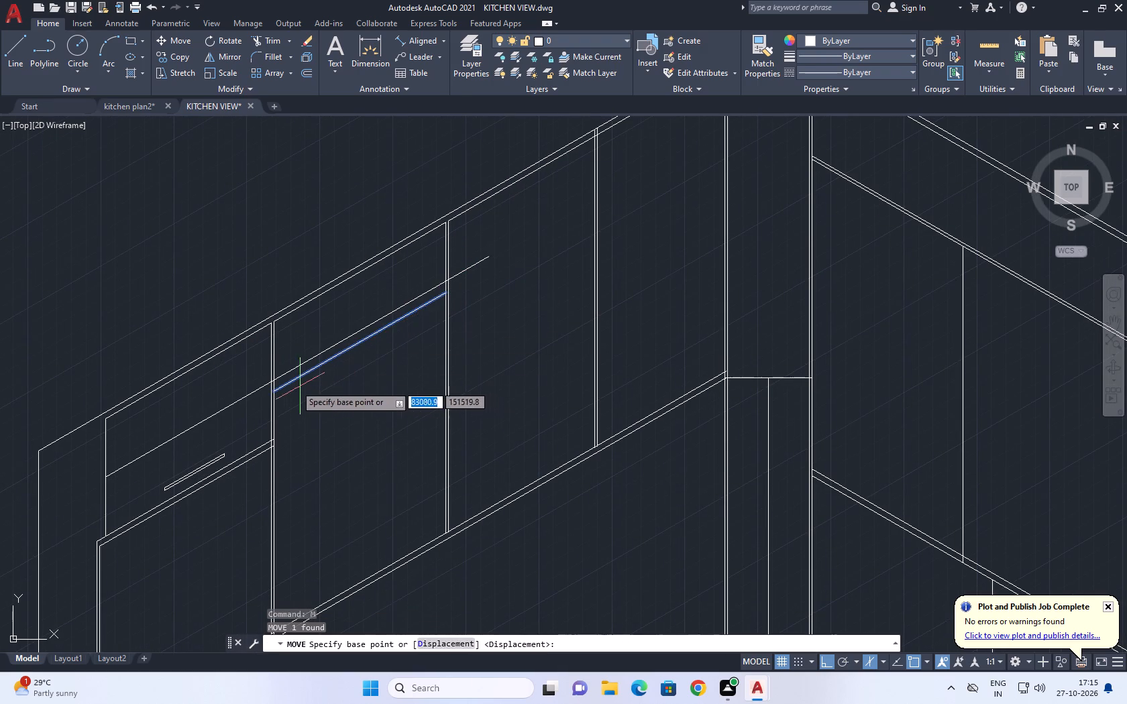
pyautogui.scroll(5, 286, 381)
pyautogui.click(253, 417)
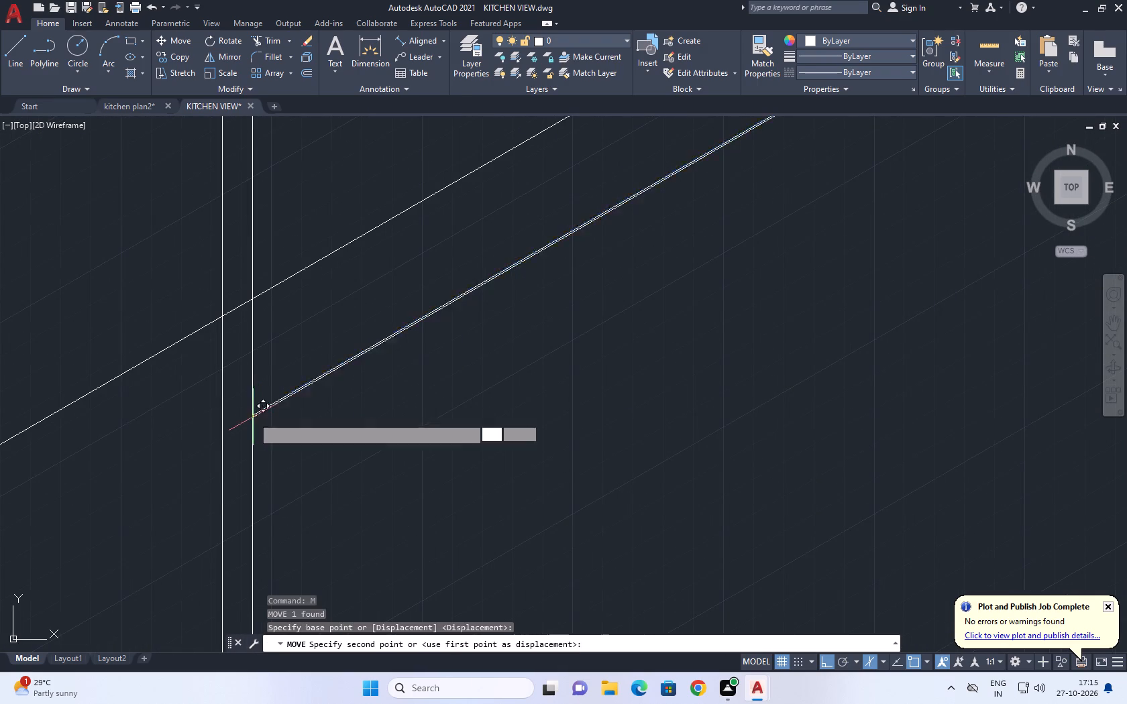
pyautogui.click(250, 295)
# Erase the guide line that crosses the tall unit's top compartment and the wall cabinet.
pyautogui.scroll(-6, 320, 341)
pyautogui.scroll(1, 433, 269)
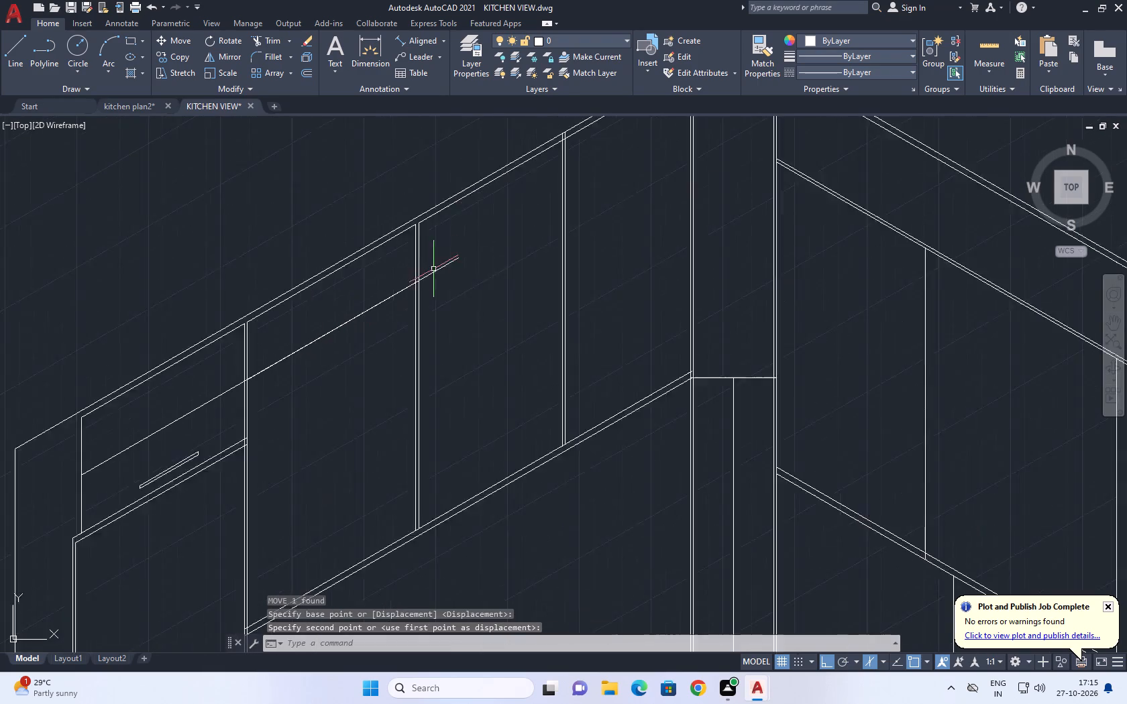
pyautogui.scroll(2, 433, 269)
pyautogui.click(467, 283)
pyautogui.click(455, 245)
pyautogui.rightClick(462, 245)
pyautogui.click(499, 326)
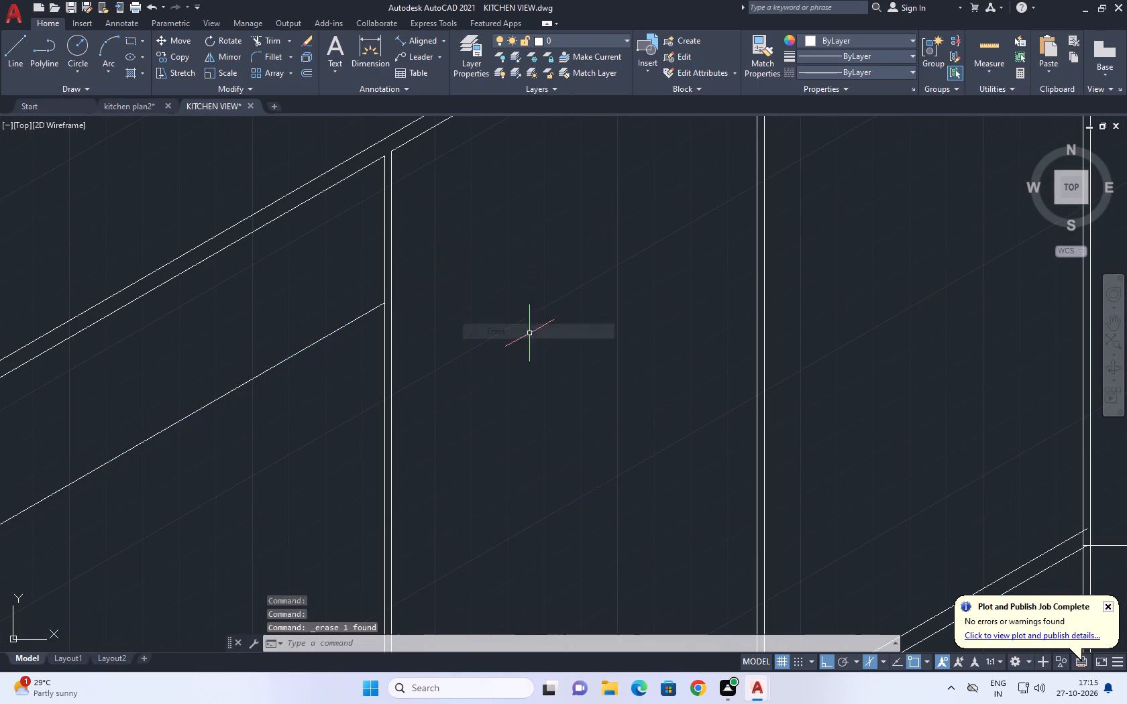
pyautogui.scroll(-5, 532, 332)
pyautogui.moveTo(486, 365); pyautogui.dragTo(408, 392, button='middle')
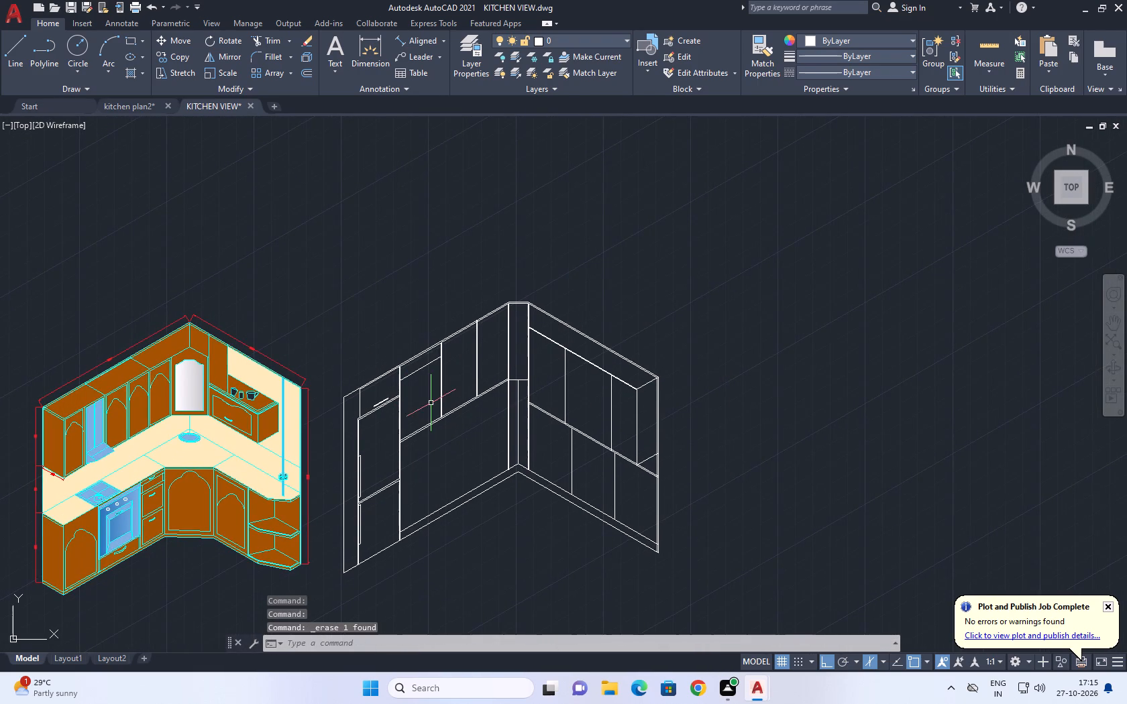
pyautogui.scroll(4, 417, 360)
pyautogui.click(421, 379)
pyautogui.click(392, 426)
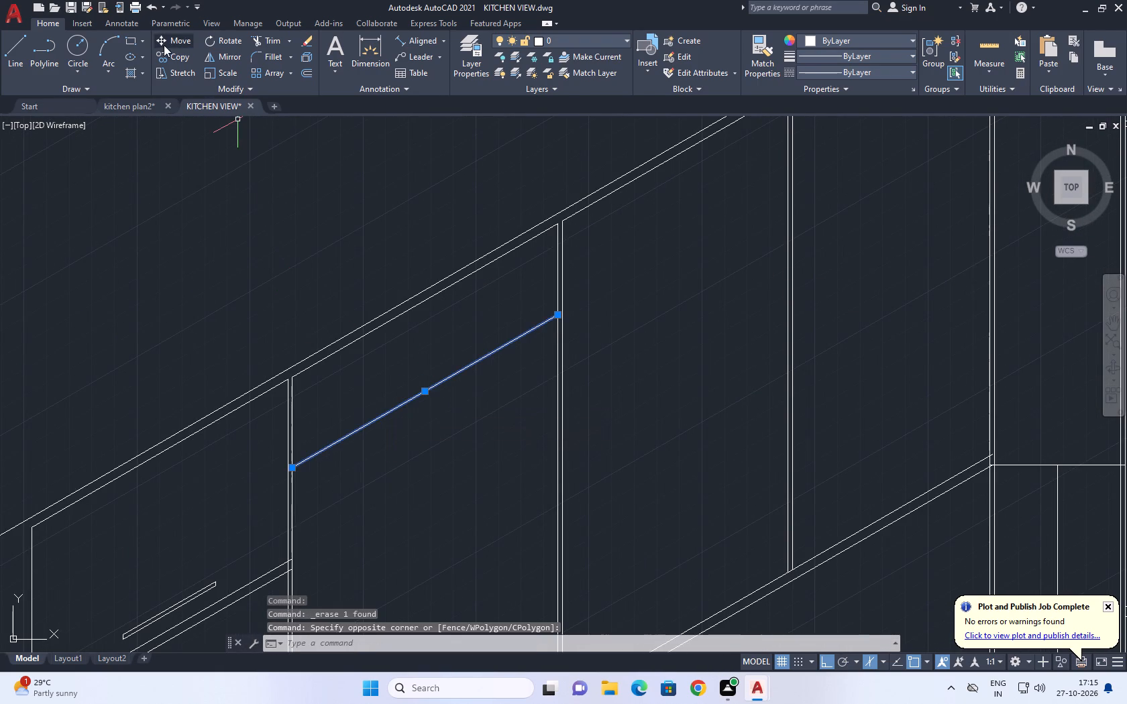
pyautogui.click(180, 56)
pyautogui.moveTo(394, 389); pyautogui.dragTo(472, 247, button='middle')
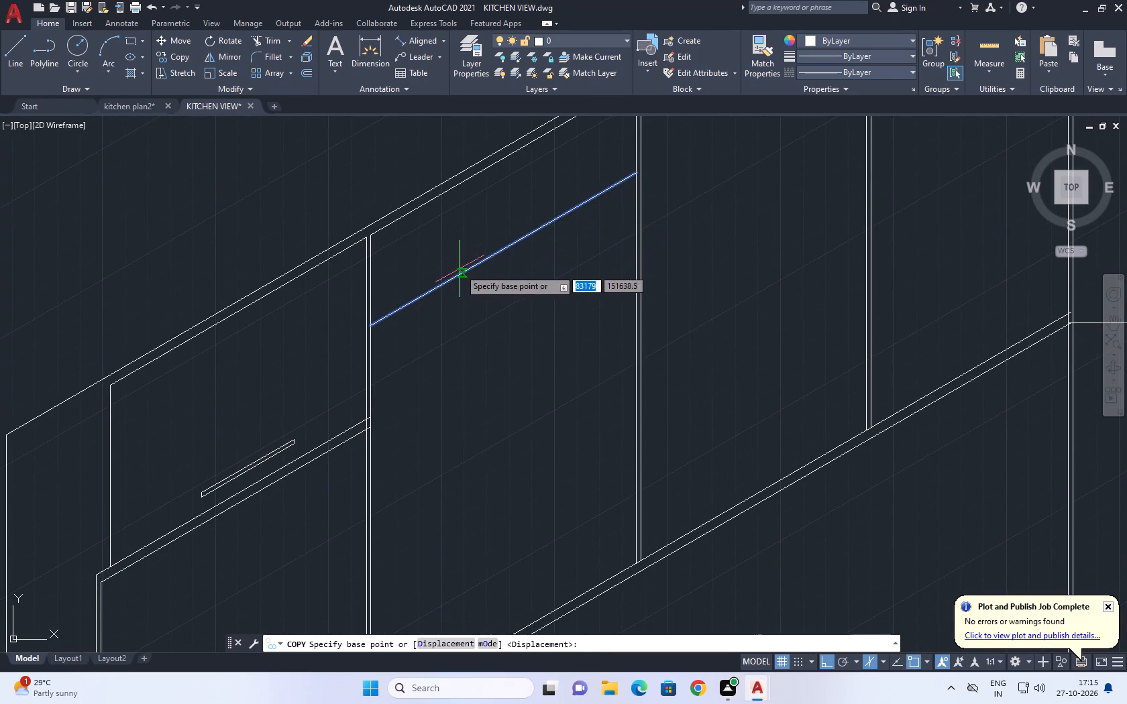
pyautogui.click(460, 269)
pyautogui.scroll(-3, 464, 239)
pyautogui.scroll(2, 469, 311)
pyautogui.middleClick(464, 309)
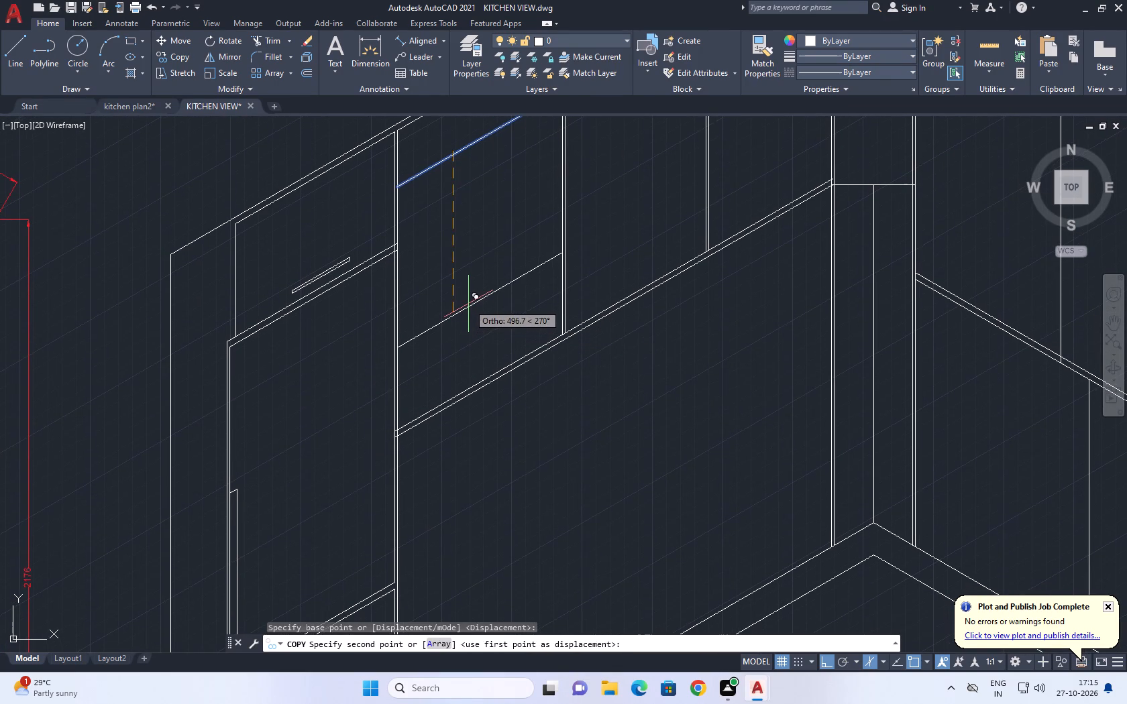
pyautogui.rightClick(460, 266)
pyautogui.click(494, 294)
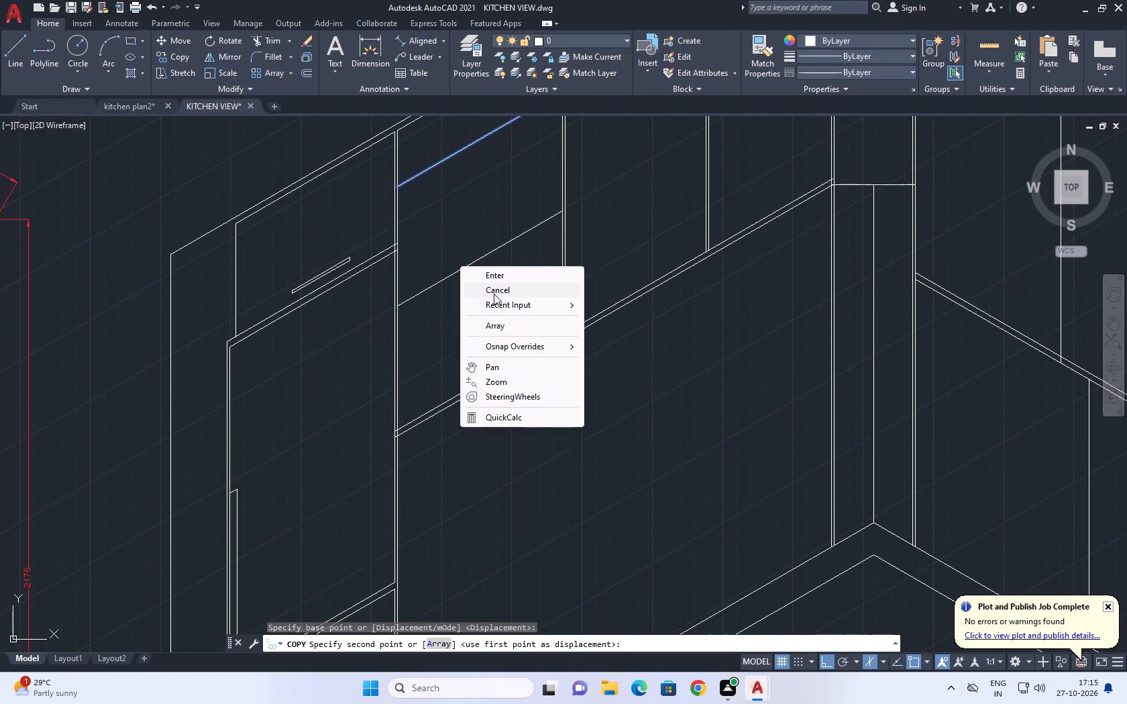
# Extend both ends of the wall cabinet's new cross line to the outer lines of the dividers on either side.
pyautogui.moveTo(398, 220); pyautogui.dragTo(398, 240, button='middle')
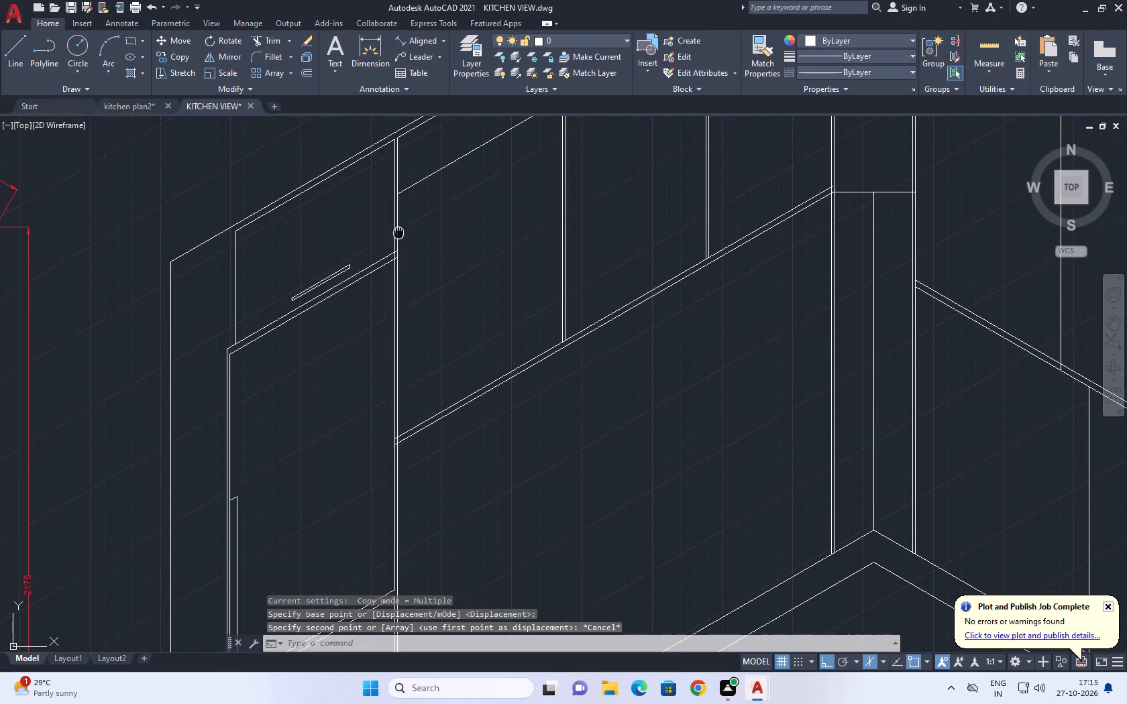
pyautogui.moveTo(398, 240); pyautogui.dragTo(398, 241, button='middle')
pyautogui.moveTo(394, 219); pyautogui.dragTo(377, 353, button='middle')
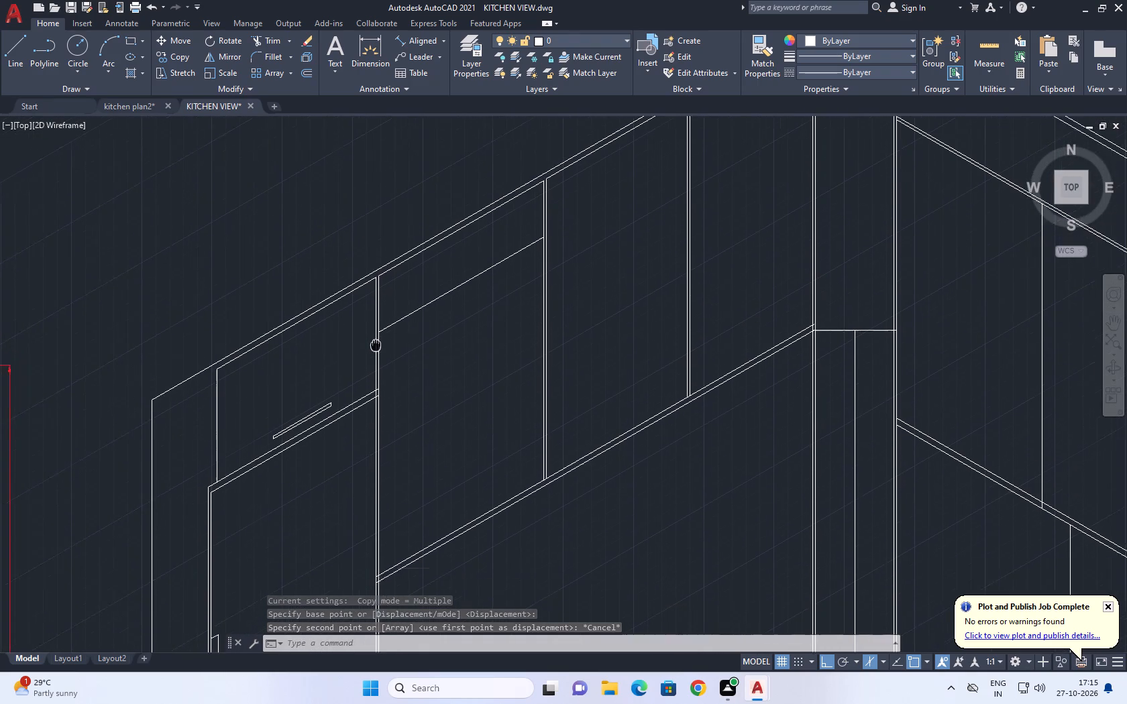
pyautogui.moveTo(377, 353); pyautogui.dragTo(382, 371, button='middle')
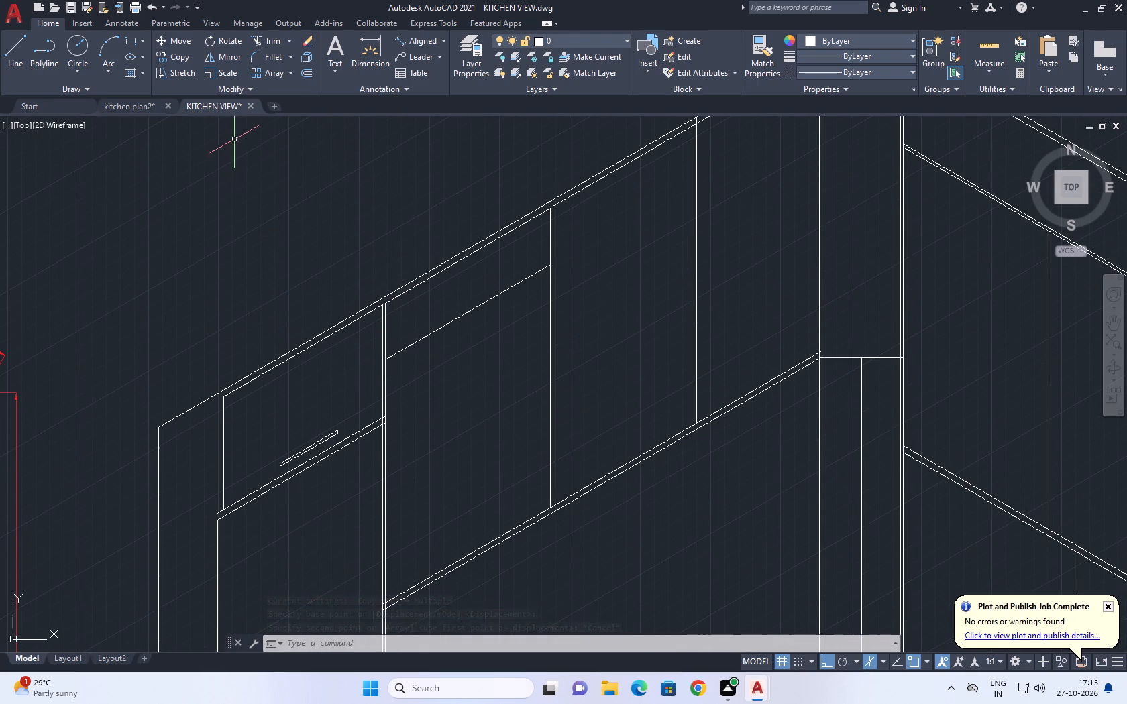
pyautogui.press('e')
pyautogui.press('x')
pyautogui.press('space')
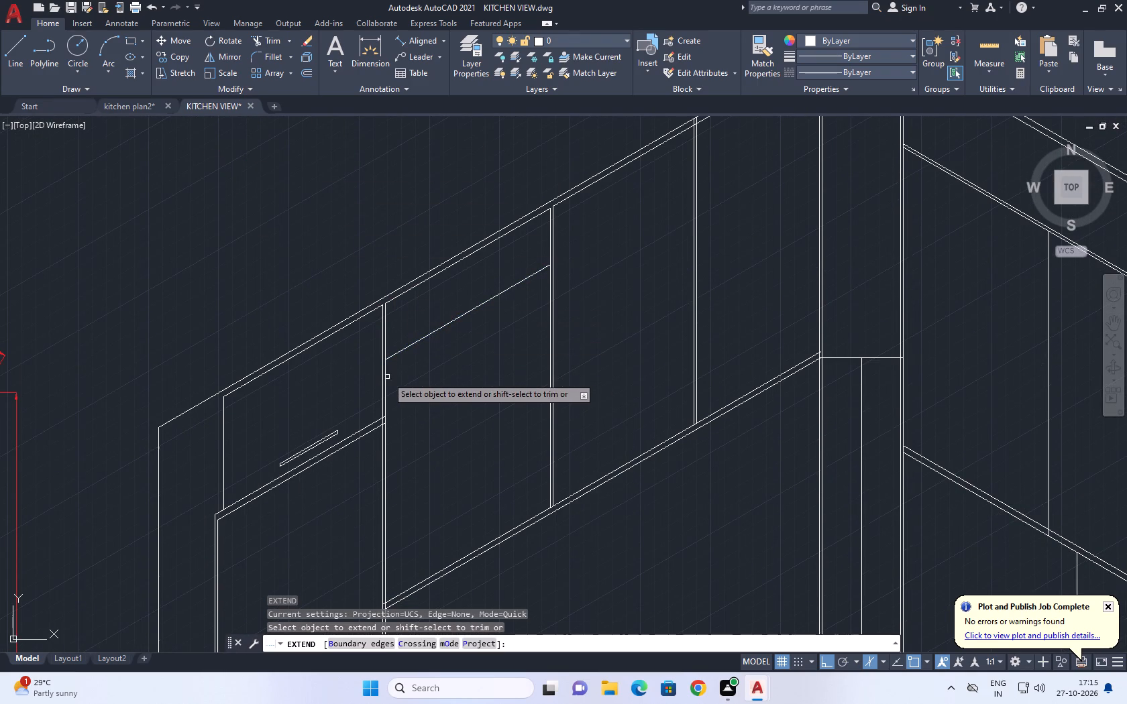
pyautogui.click(403, 349)
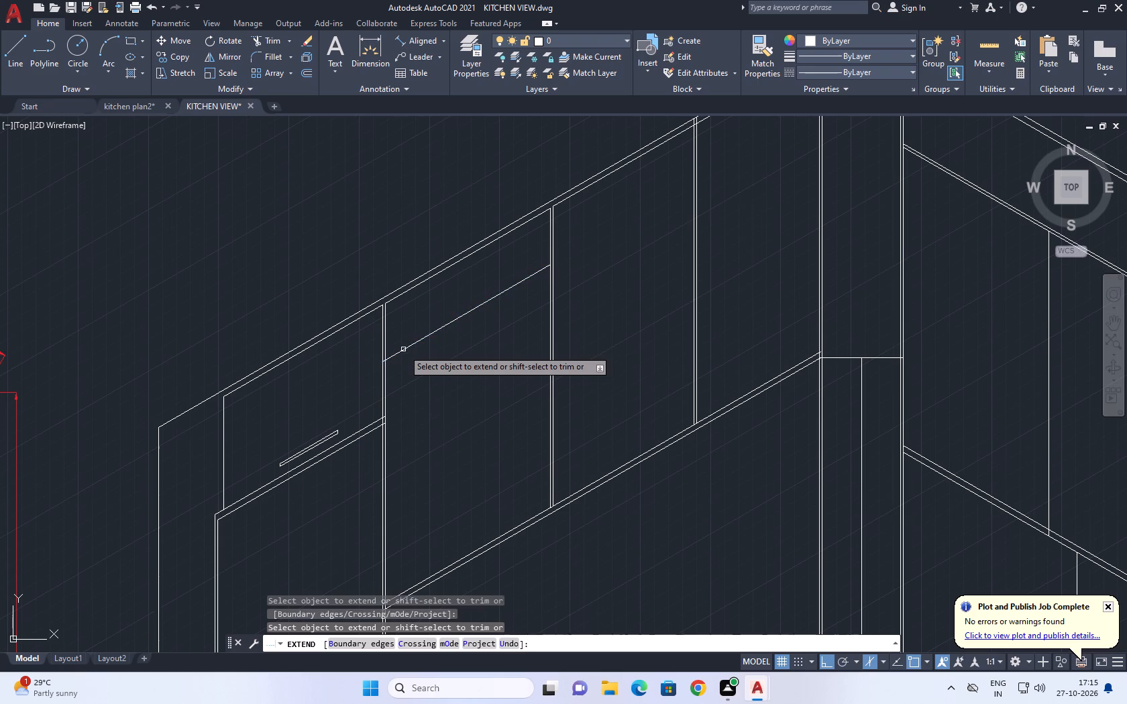
pyautogui.click(478, 296)
pyautogui.click(488, 319)
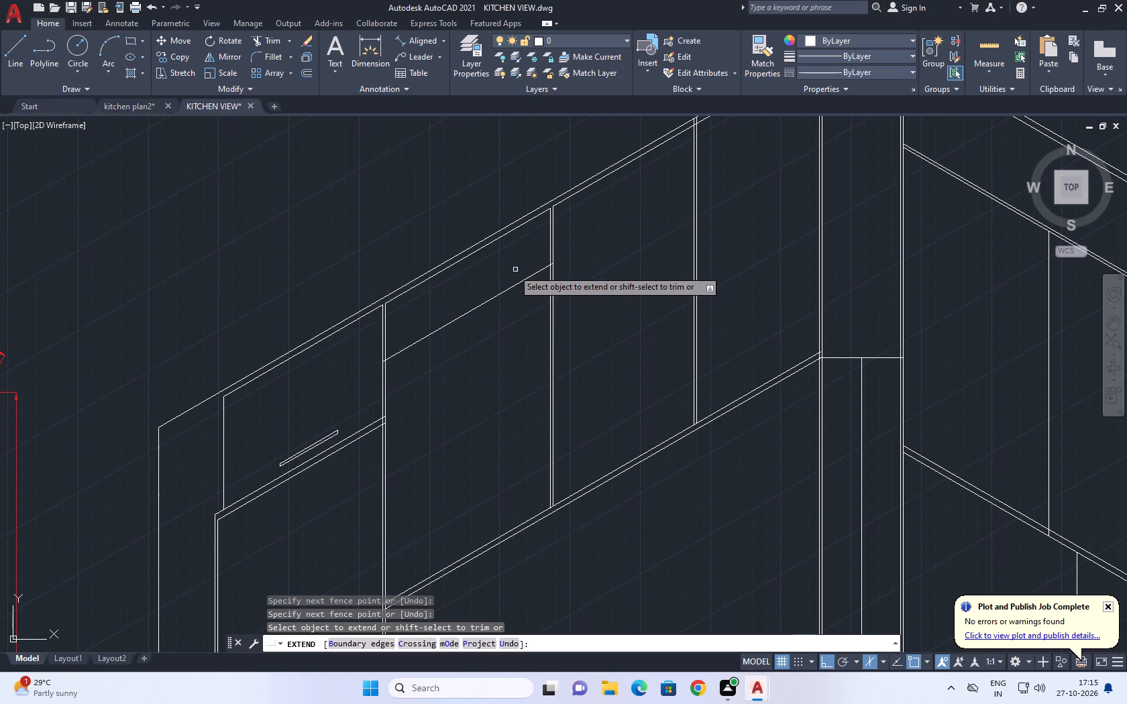
pyautogui.rightClick(510, 269)
pyautogui.click(540, 290)
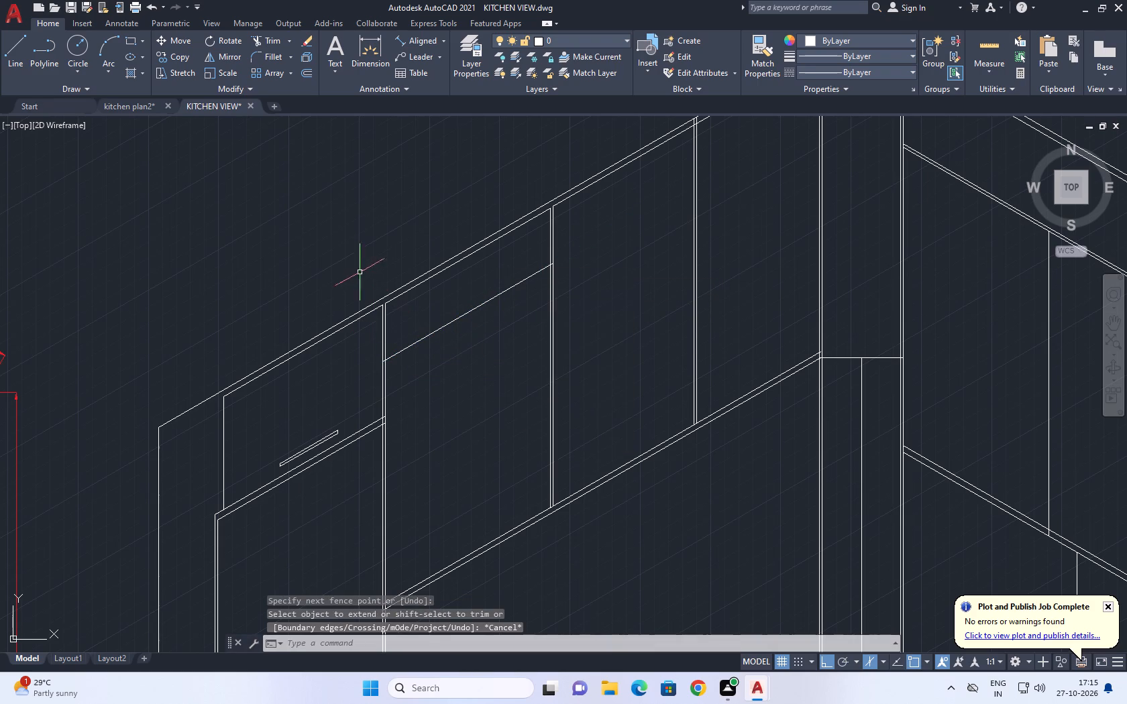
# Trim the cabinet-side line of both dividers above the first wall cabinet's cross line.
pyautogui.click(265, 40)
pyautogui.scroll(2, 377, 337)
pyautogui.click(396, 323)
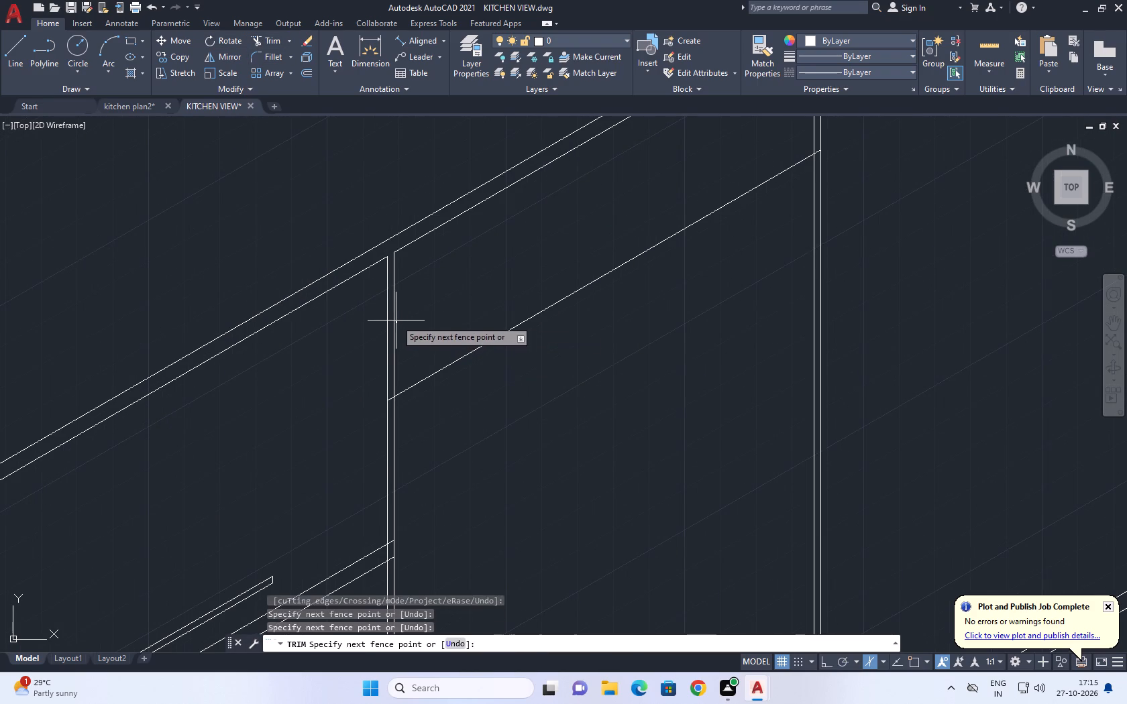
pyautogui.click(396, 320)
pyautogui.click(394, 320)
pyautogui.scroll(-2, 404, 325)
pyautogui.moveTo(479, 329); pyautogui.dragTo(411, 390, button='middle')
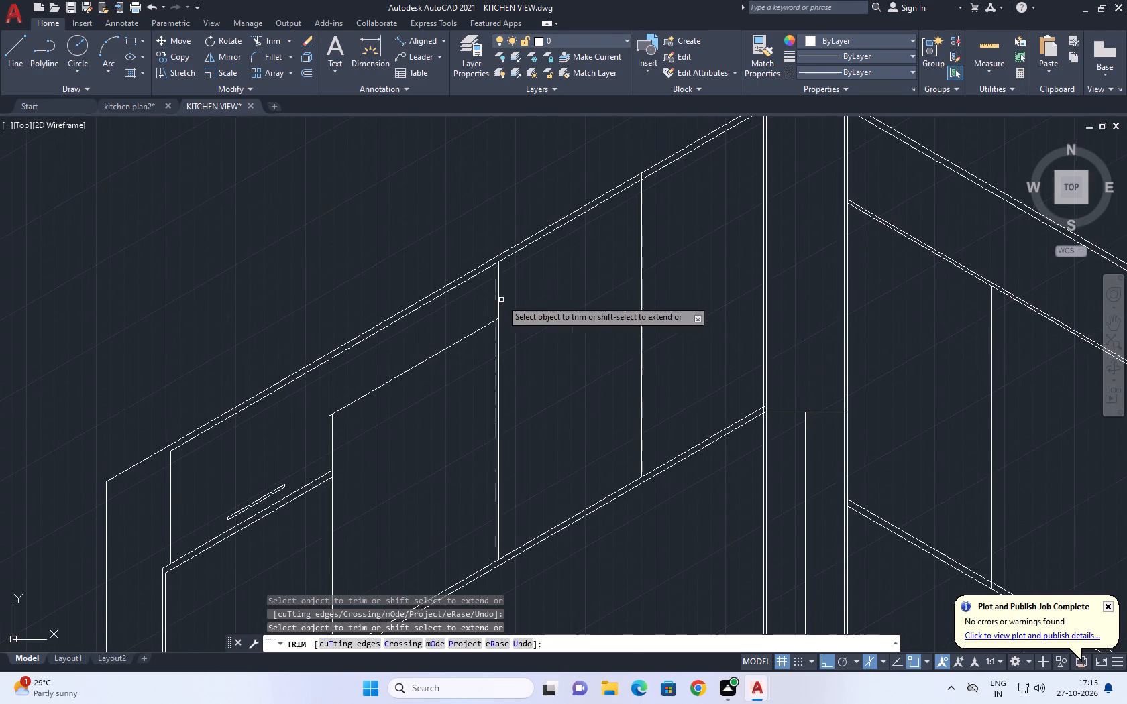
pyautogui.scroll(2, 495, 280)
pyautogui.click(496, 280)
pyautogui.click(479, 292)
pyautogui.rightClick(570, 278)
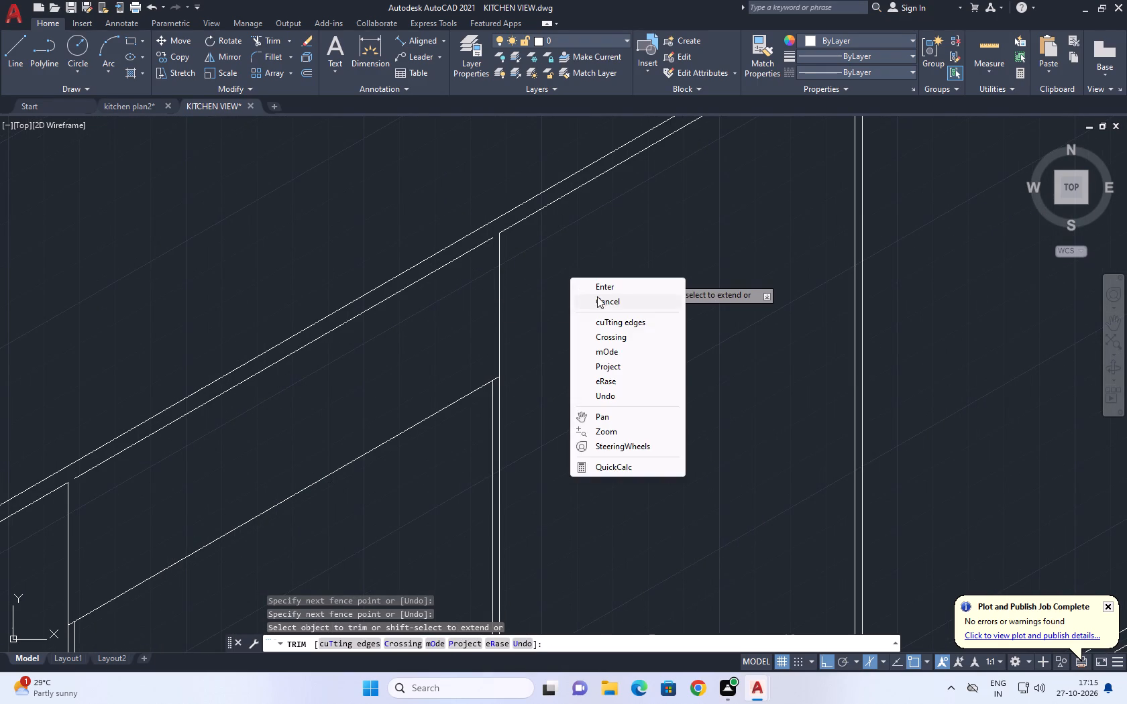
pyautogui.click(601, 301)
# Stretch both ends of the first wall cabinet's inner top edge to meet the remaining divider lines on either side.
pyautogui.moveTo(456, 237); pyautogui.dragTo(592, 254, button='middle')
pyautogui.moveTo(594, 251); pyautogui.dragTo(601, 246, button='middle')
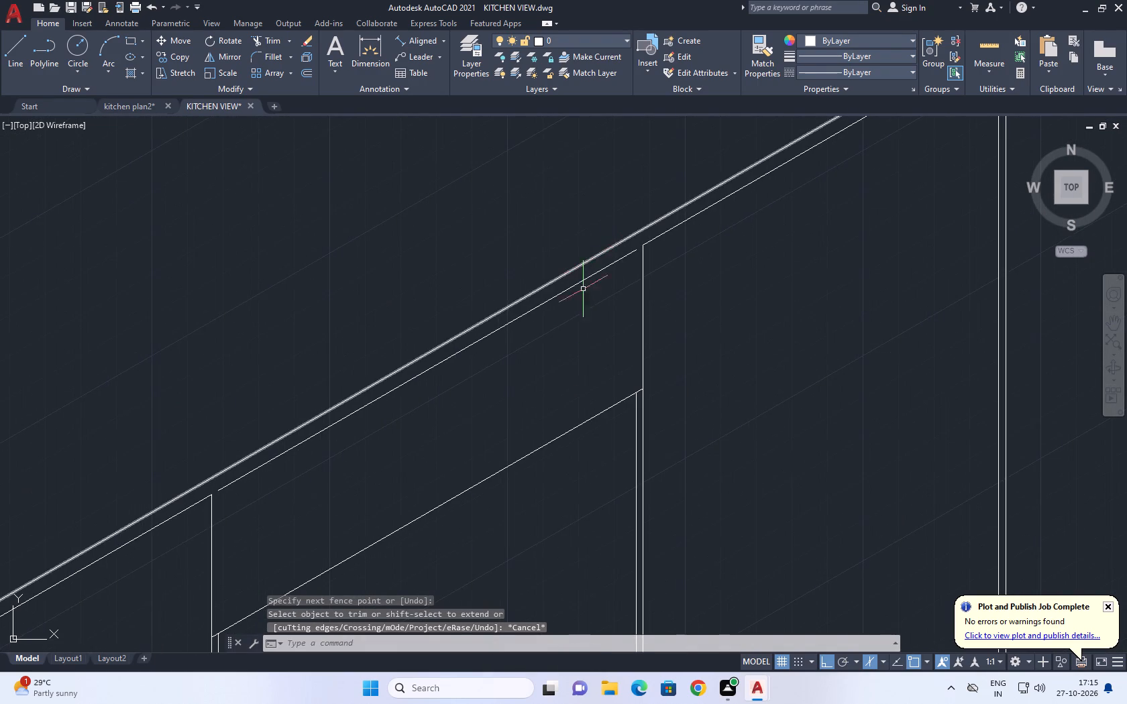
pyautogui.moveTo(380, 369); pyautogui.dragTo(643, 261, button='middle')
pyautogui.scroll(2, 523, 410)
pyautogui.click(452, 325)
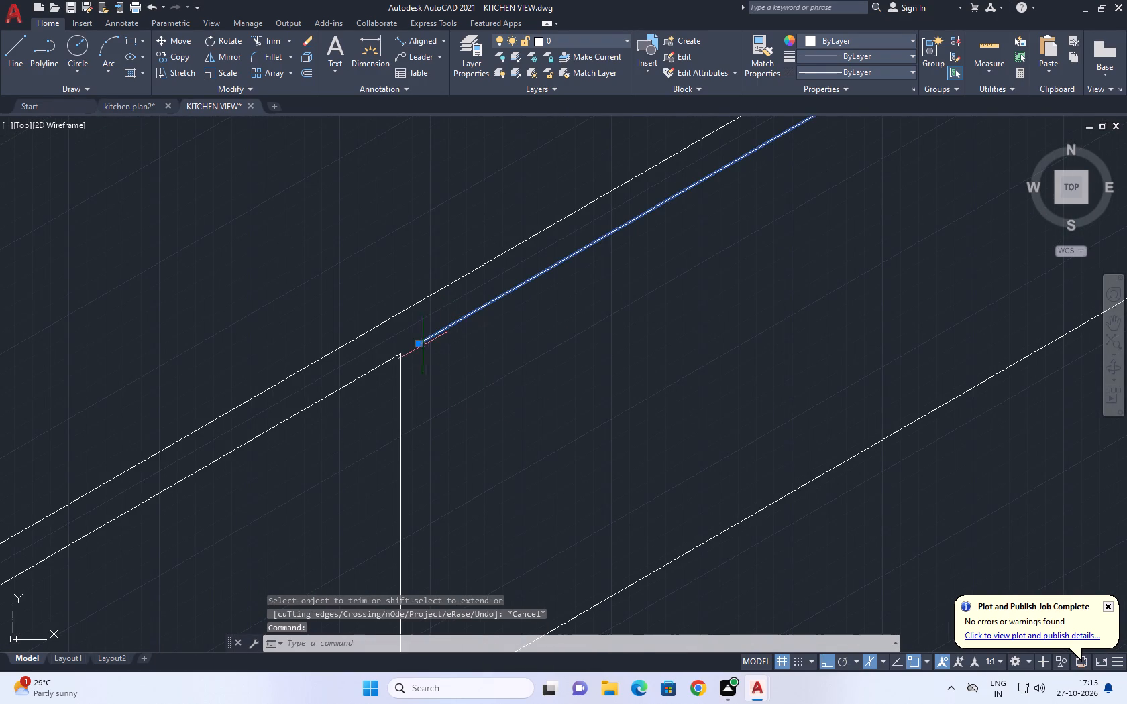
pyautogui.click(419, 345)
pyautogui.click(400, 351)
pyautogui.scroll(-3, 490, 353)
pyautogui.moveTo(535, 331); pyautogui.dragTo(323, 429, button='middle')
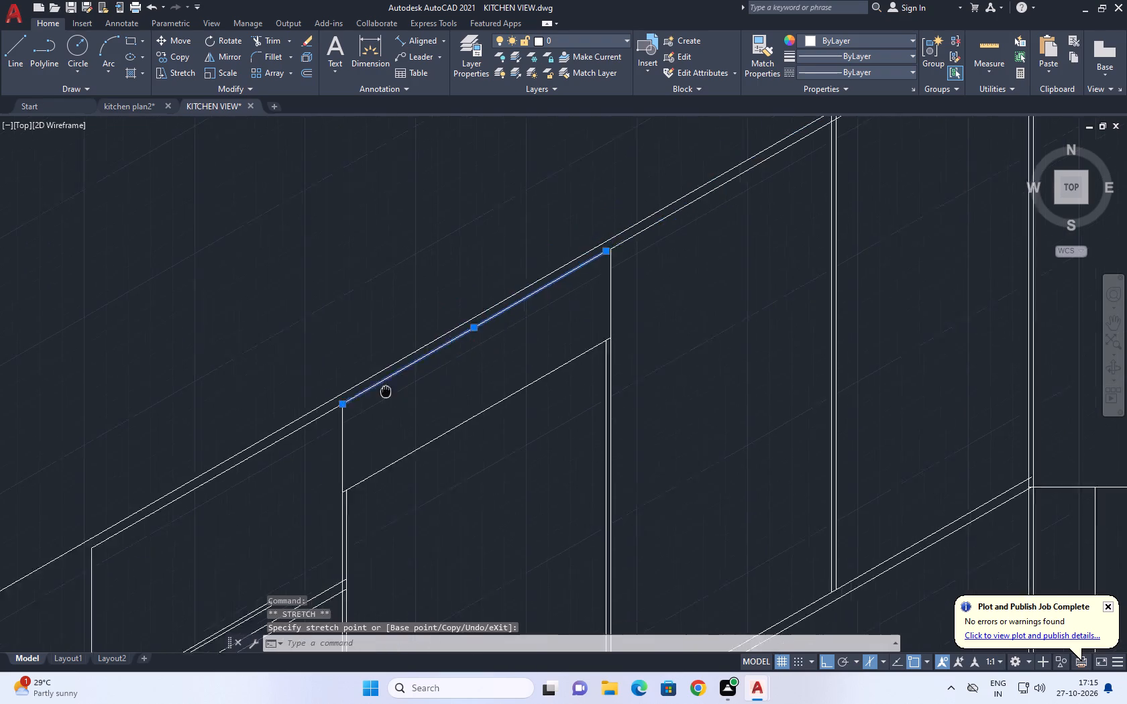
pyautogui.moveTo(323, 429); pyautogui.dragTo(278, 476, button='middle')
pyautogui.scroll(-1, 278, 475)
pyautogui.scroll(4, 399, 393)
pyautogui.click(405, 402)
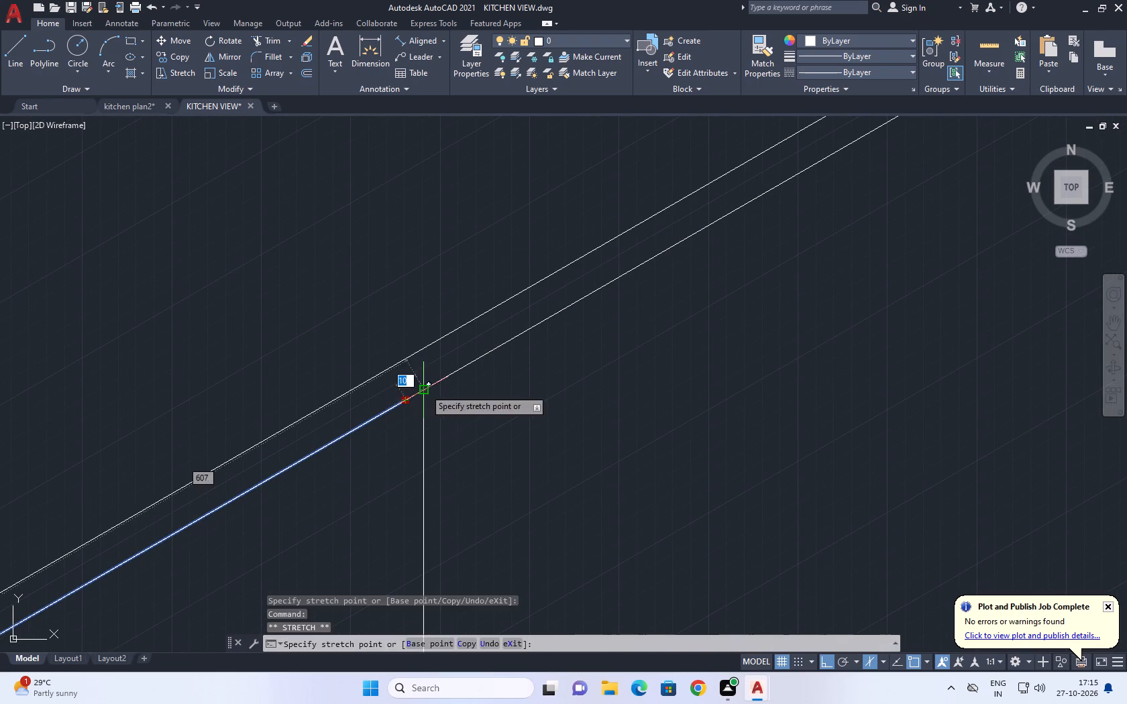
pyautogui.click(426, 389)
pyautogui.rightClick(515, 388)
pyautogui.click(593, 288)
# Copy the wall cabinet's cross line 10 units straight down.
pyautogui.scroll(-1, 582, 400)
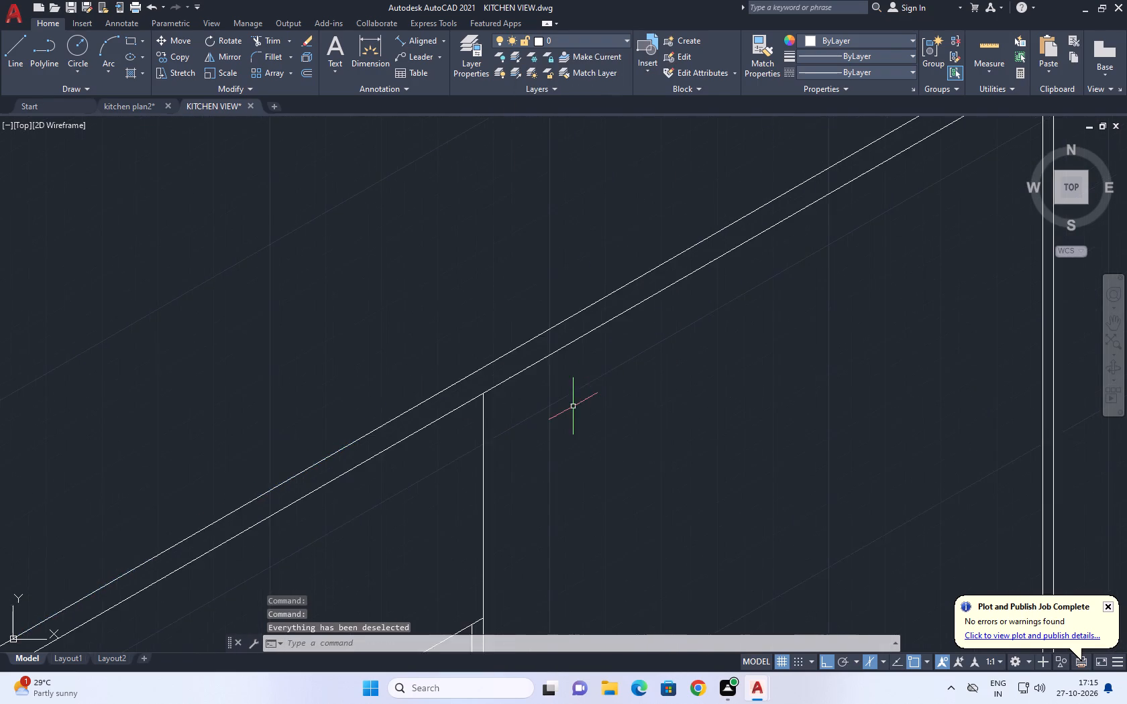
pyautogui.scroll(-2, 567, 436)
pyautogui.moveTo(562, 456); pyautogui.dragTo(544, 343, button='middle')
pyautogui.moveTo(464, 438); pyautogui.dragTo(533, 317, button='middle')
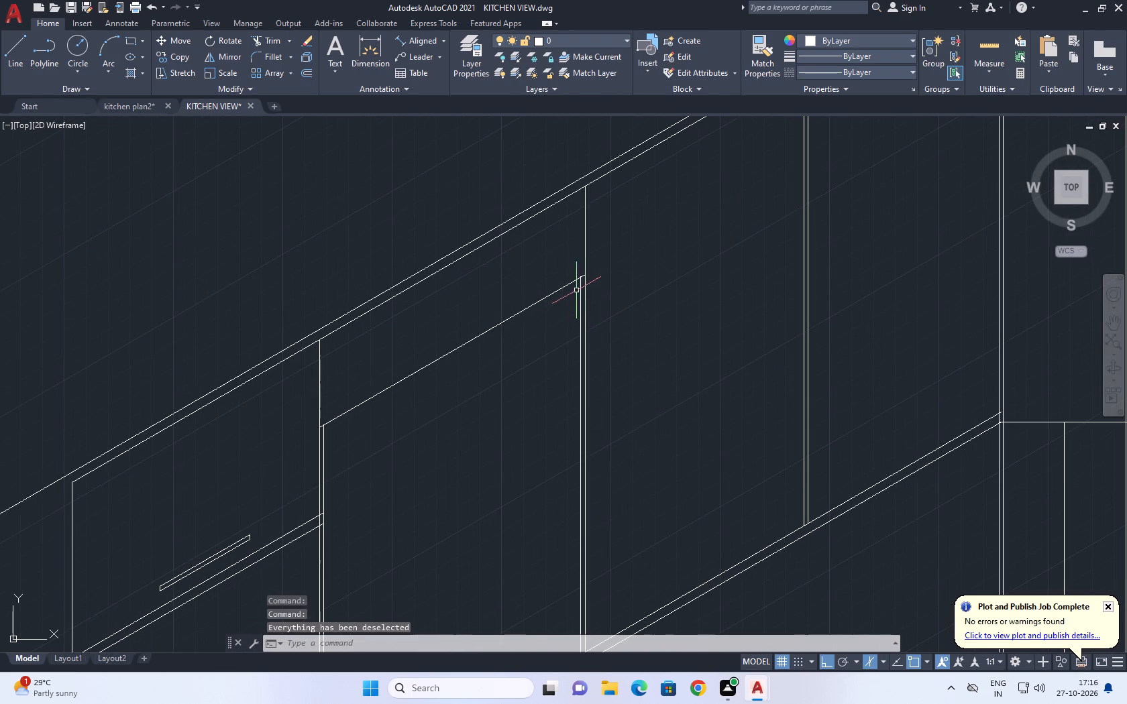
pyautogui.moveTo(586, 282); pyautogui.dragTo(590, 389, button='middle')
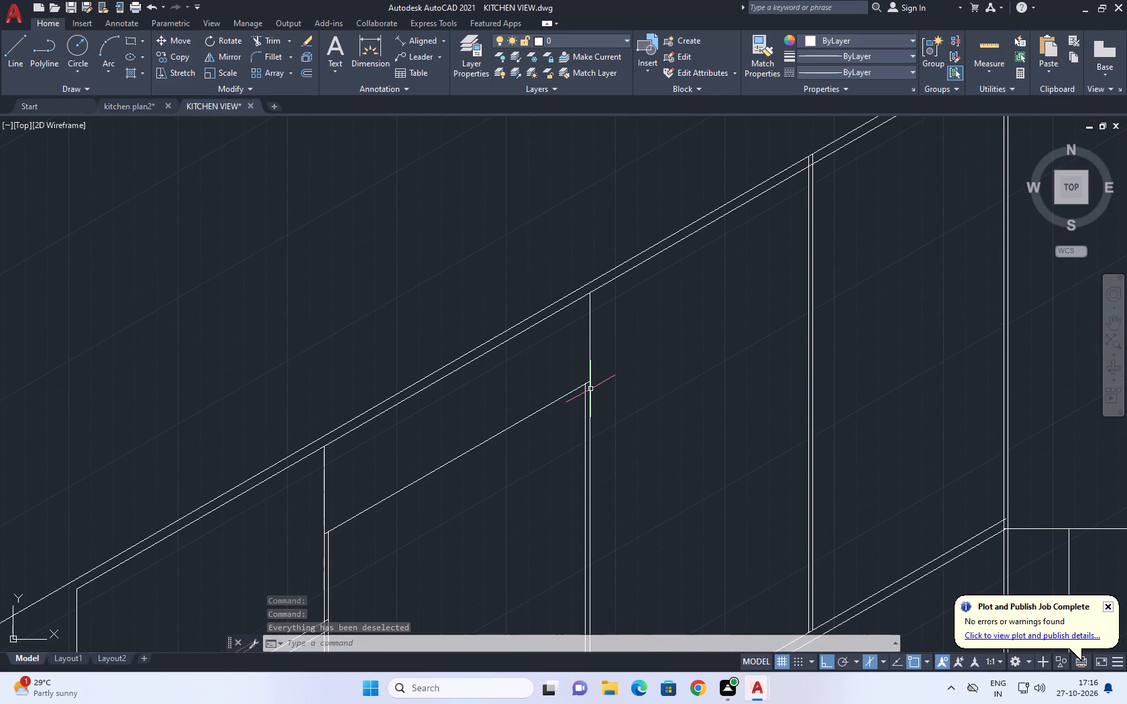
pyautogui.moveTo(568, 396); pyautogui.dragTo(675, 158, button='middle')
pyautogui.click(552, 223)
pyautogui.press('c')
pyautogui.write('O')
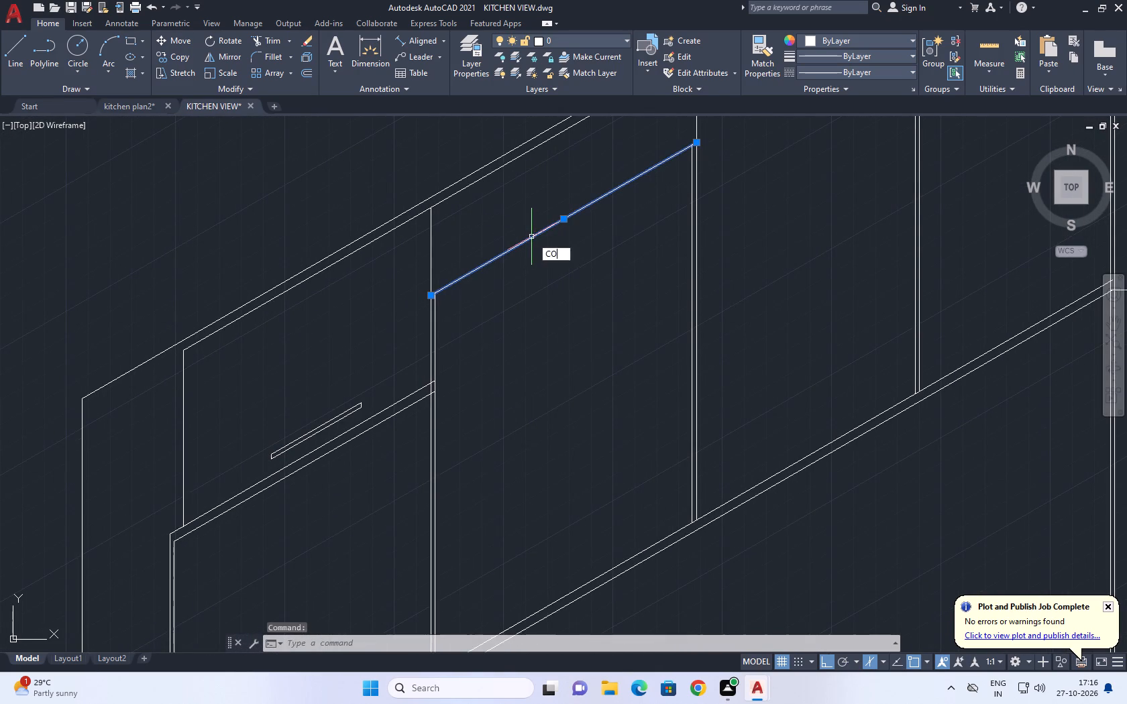
pyautogui.press('space')
pyautogui.click(533, 220)
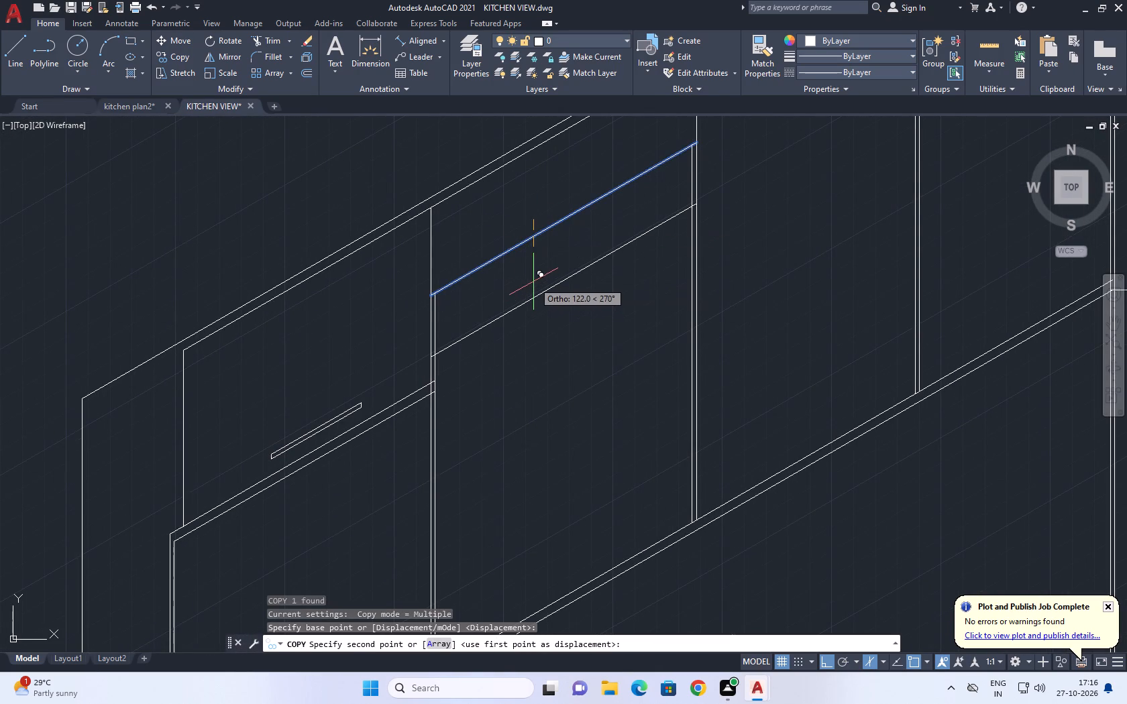
pyautogui.write('10')
pyautogui.press('Return')
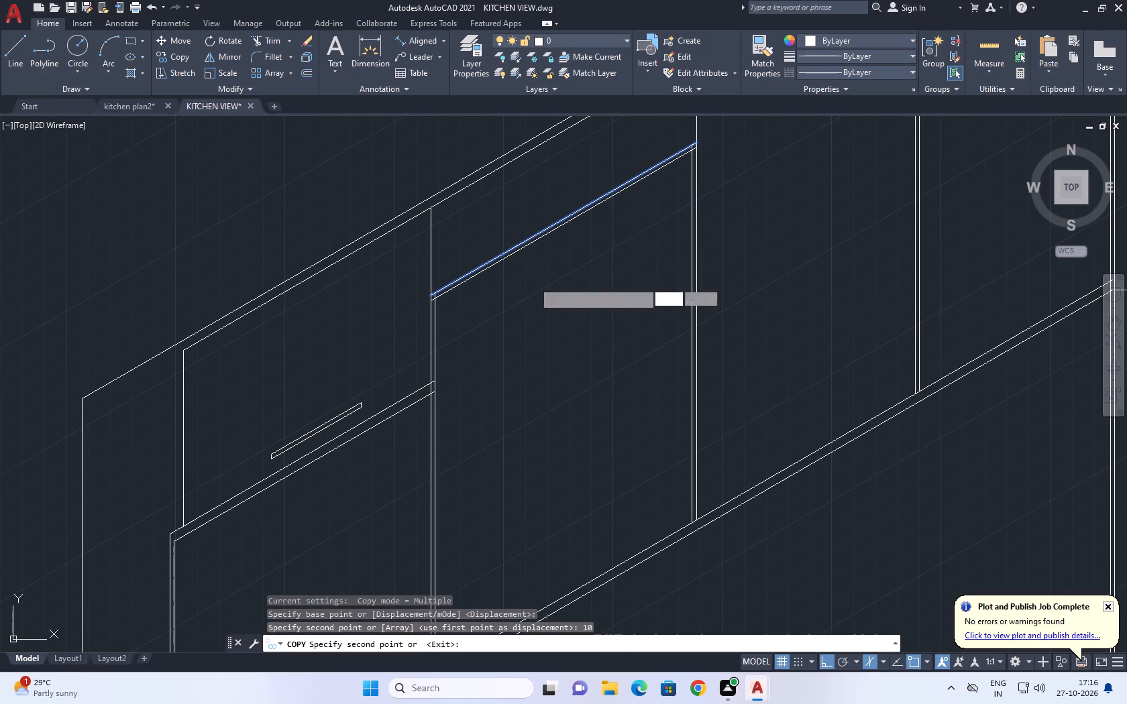
pyautogui.press('Escape')
# Trim the copied line's stub and the divider piece between the cross lines at the corner beside the tall unit.
pyautogui.write('TR')
pyautogui.press('space')
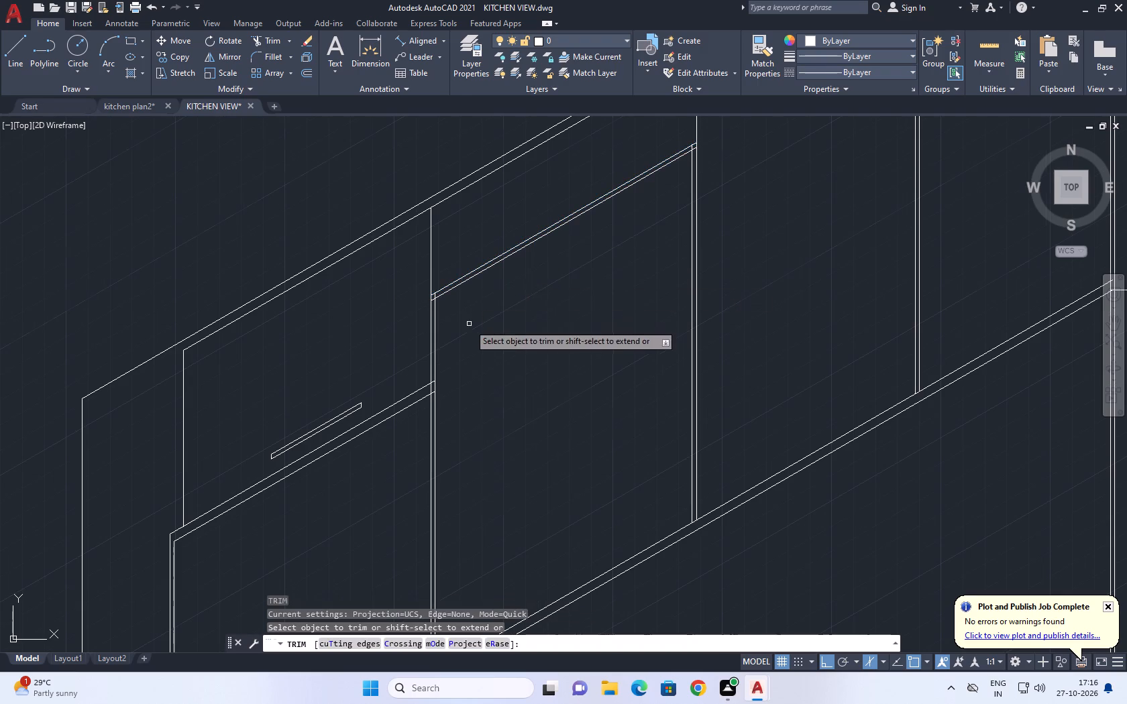
pyautogui.scroll(3, 469, 324)
pyautogui.scroll(3, 317, 225)
pyautogui.moveTo(306, 243); pyautogui.dragTo(309, 228)
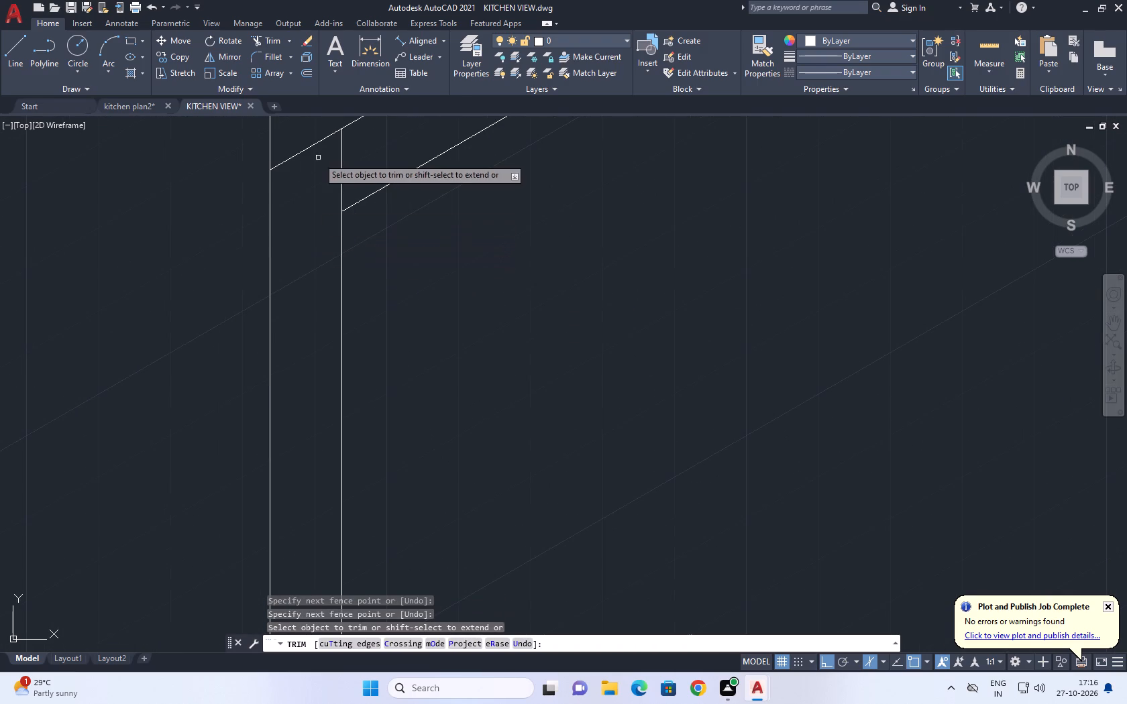
pyautogui.click(343, 158)
# Trim the tall unit's two compartment lines back to its own side of the divider shared with the wall cabinet.
pyautogui.scroll(-7, 419, 219)
pyautogui.moveTo(592, 290); pyautogui.dragTo(531, 366, button='middle')
pyautogui.scroll(-5, 618, 290)
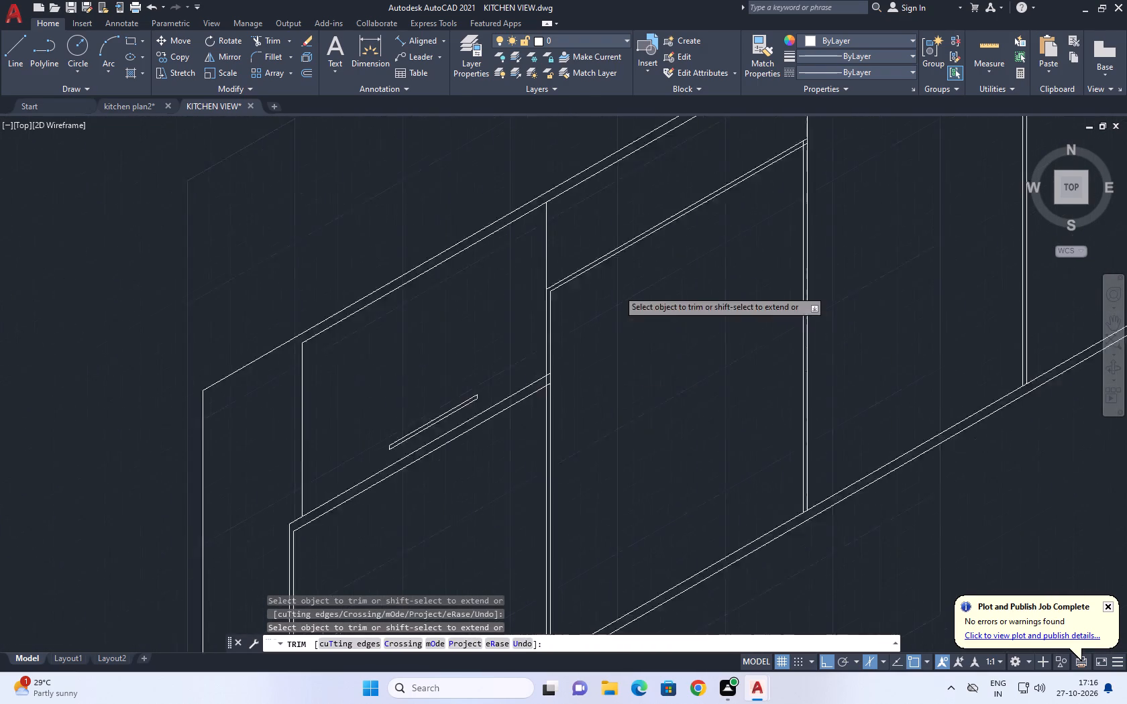
pyautogui.scroll(7, 563, 349)
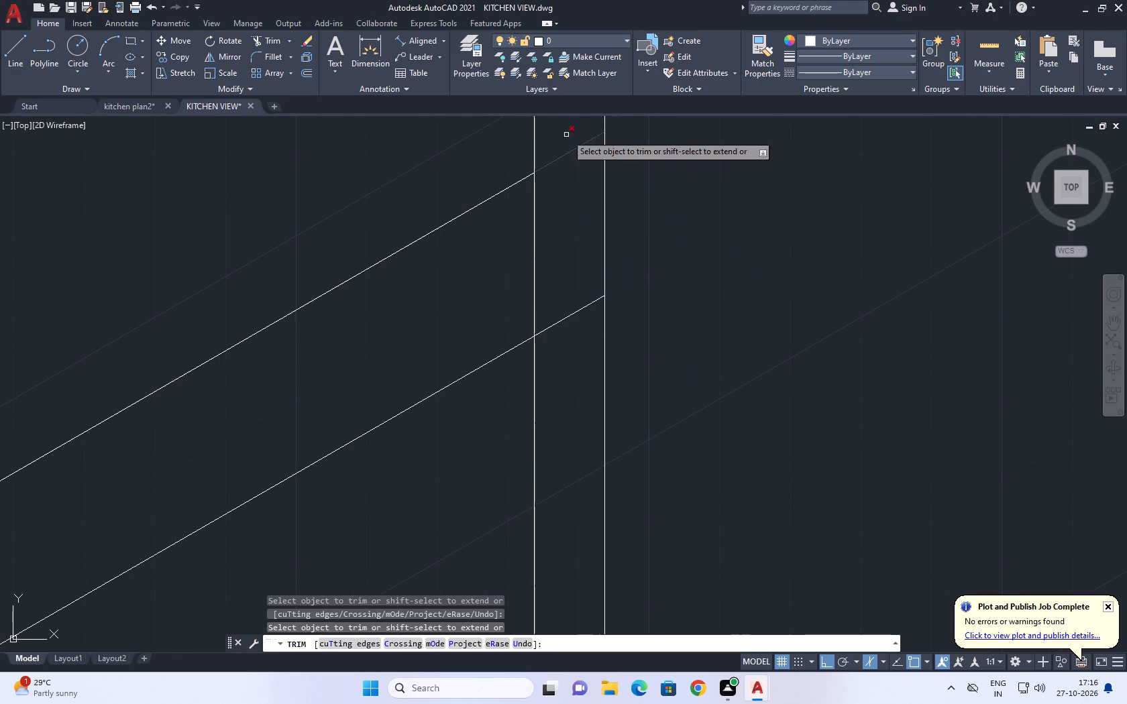
pyautogui.click(566, 131)
pyautogui.click(566, 373)
pyautogui.click(561, 260)
pyautogui.click(572, 262)
# Trim the cross line overlaps at the wall cabinet's upper corner, beside the divider farther from the tall unit.
pyautogui.scroll(-3, 543, 318)
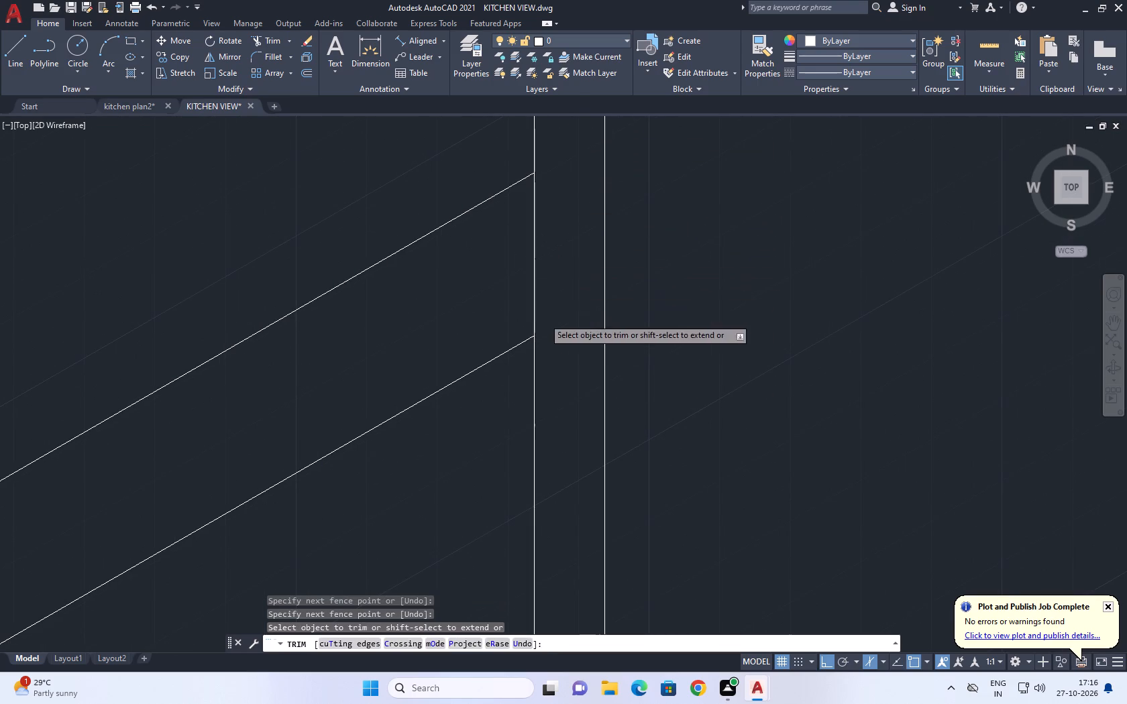
pyautogui.scroll(-8, 542, 330)
pyautogui.moveTo(653, 326); pyautogui.dragTo(526, 408, button='middle')
pyautogui.scroll(3, 529, 363)
pyautogui.scroll(2, 611, 243)
pyautogui.moveTo(584, 304); pyautogui.dragTo(474, 498, button='middle')
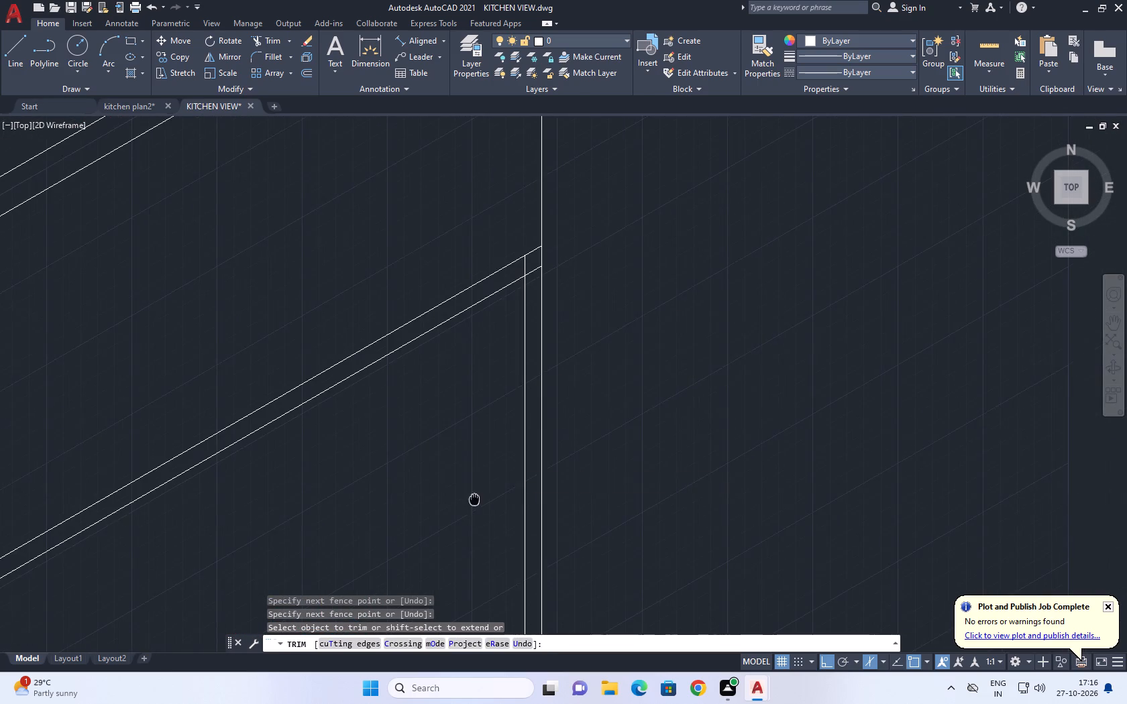
pyautogui.scroll(7, 543, 247)
pyautogui.click(586, 309)
pyautogui.moveTo(277, 251); pyautogui.dragTo(269, 253)
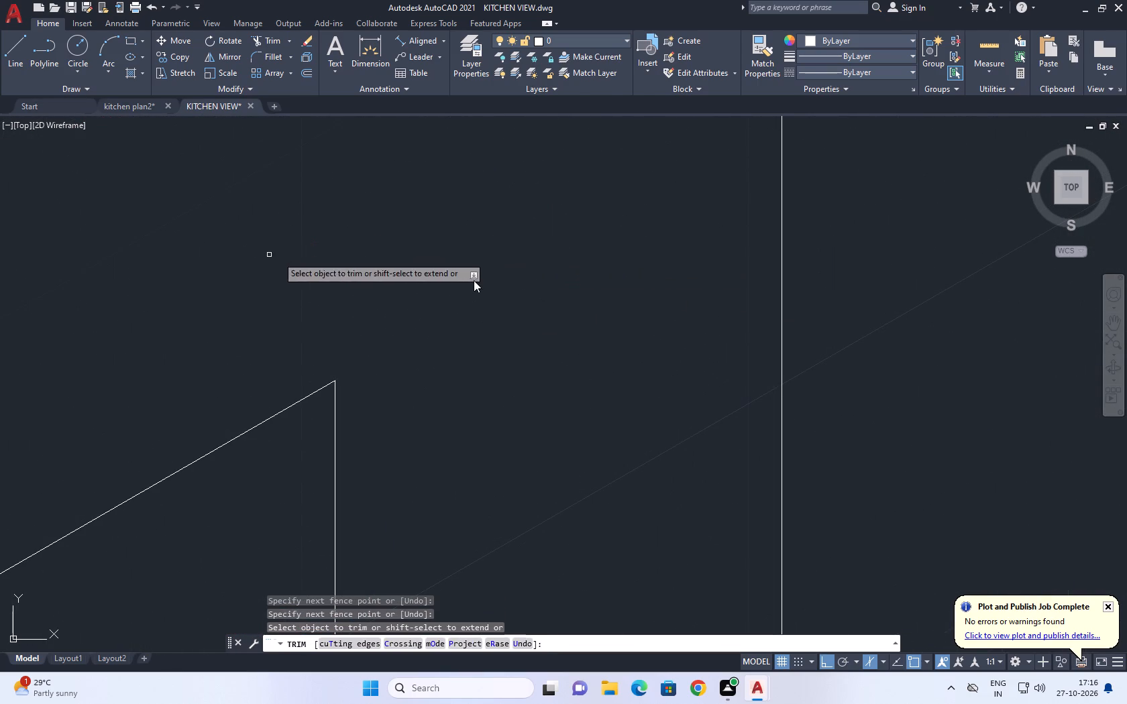
pyautogui.rightClick(554, 282)
pyautogui.click(627, 300)
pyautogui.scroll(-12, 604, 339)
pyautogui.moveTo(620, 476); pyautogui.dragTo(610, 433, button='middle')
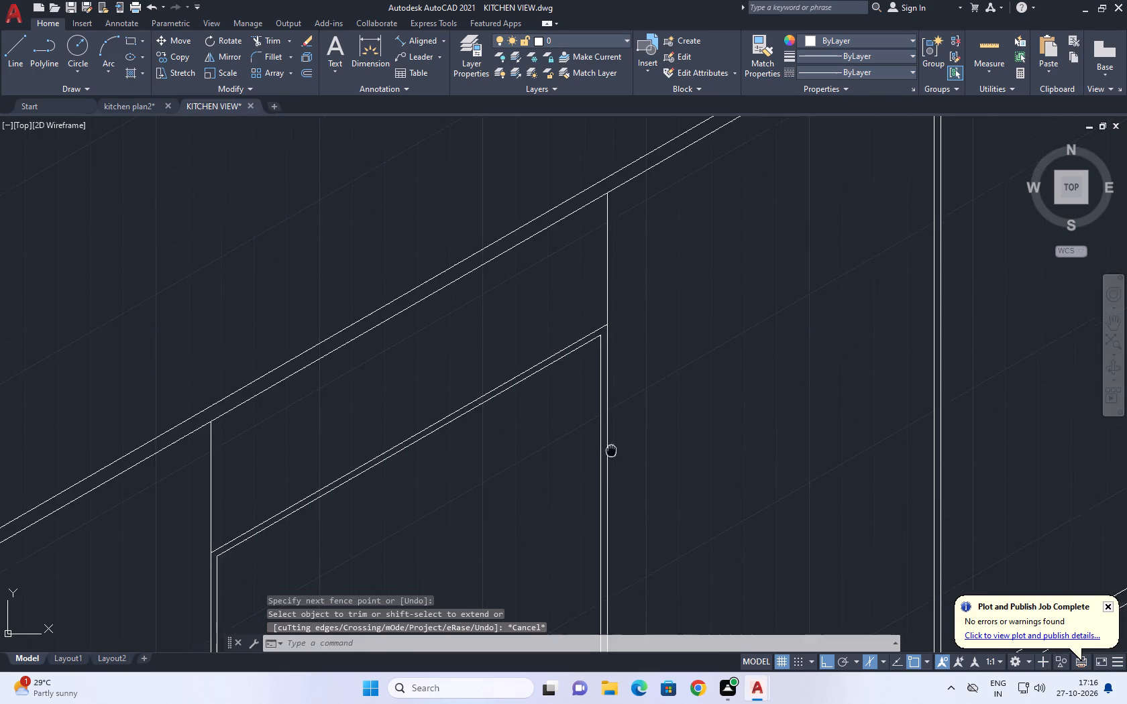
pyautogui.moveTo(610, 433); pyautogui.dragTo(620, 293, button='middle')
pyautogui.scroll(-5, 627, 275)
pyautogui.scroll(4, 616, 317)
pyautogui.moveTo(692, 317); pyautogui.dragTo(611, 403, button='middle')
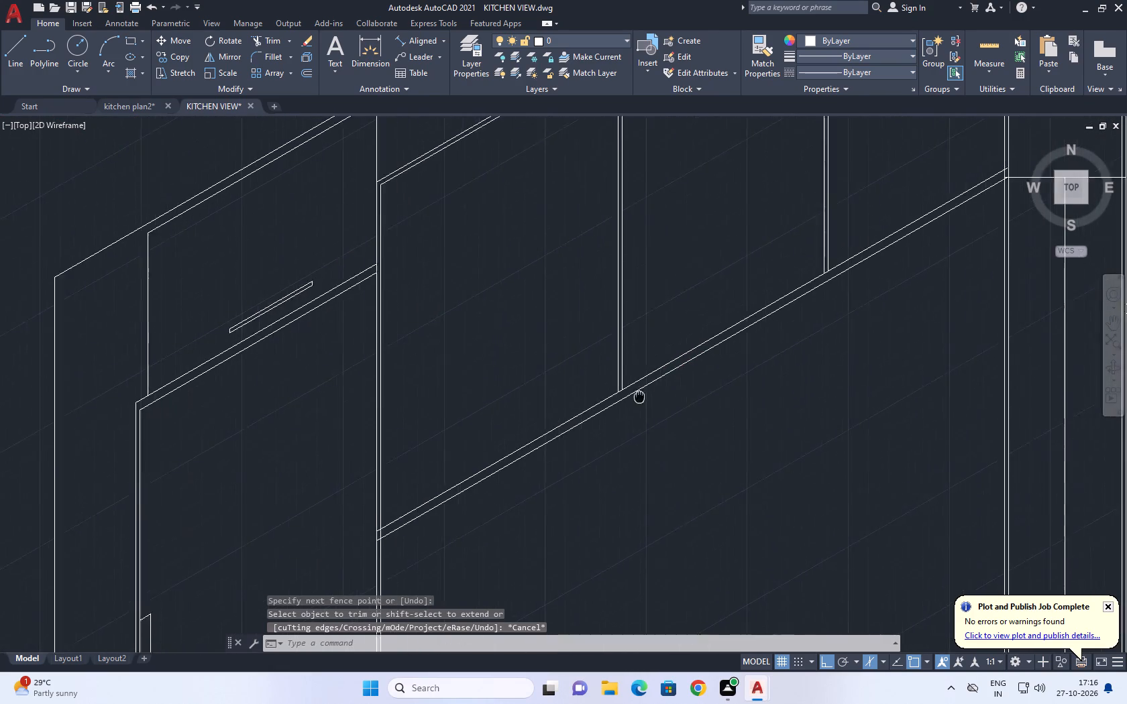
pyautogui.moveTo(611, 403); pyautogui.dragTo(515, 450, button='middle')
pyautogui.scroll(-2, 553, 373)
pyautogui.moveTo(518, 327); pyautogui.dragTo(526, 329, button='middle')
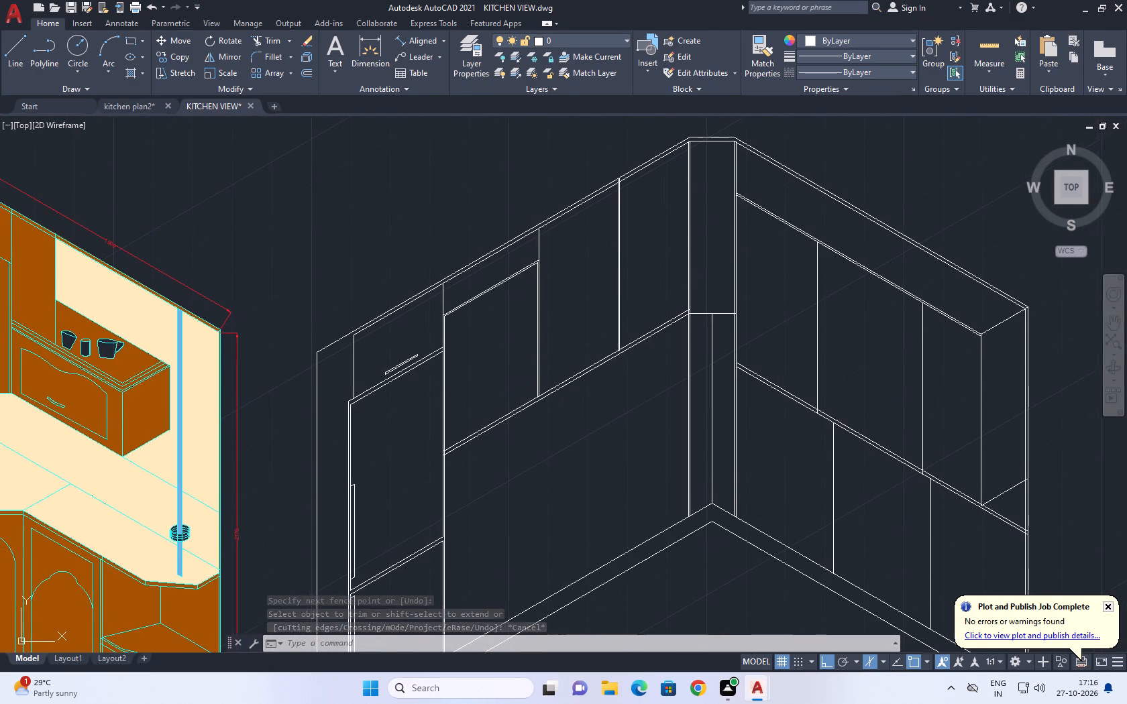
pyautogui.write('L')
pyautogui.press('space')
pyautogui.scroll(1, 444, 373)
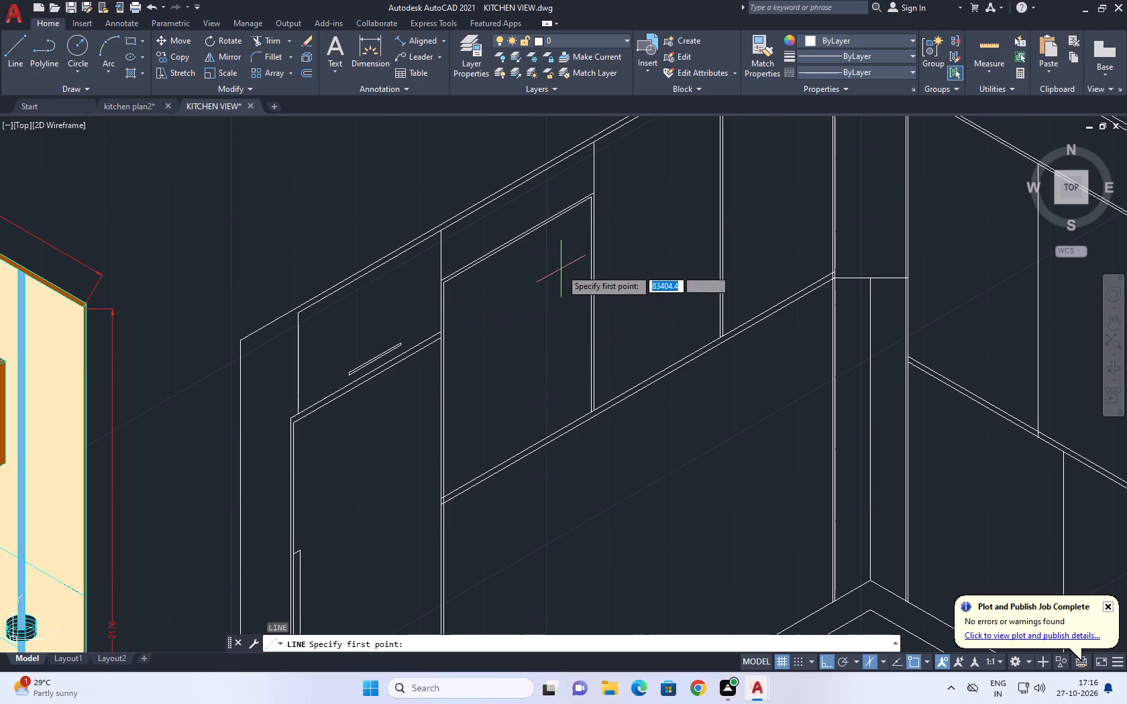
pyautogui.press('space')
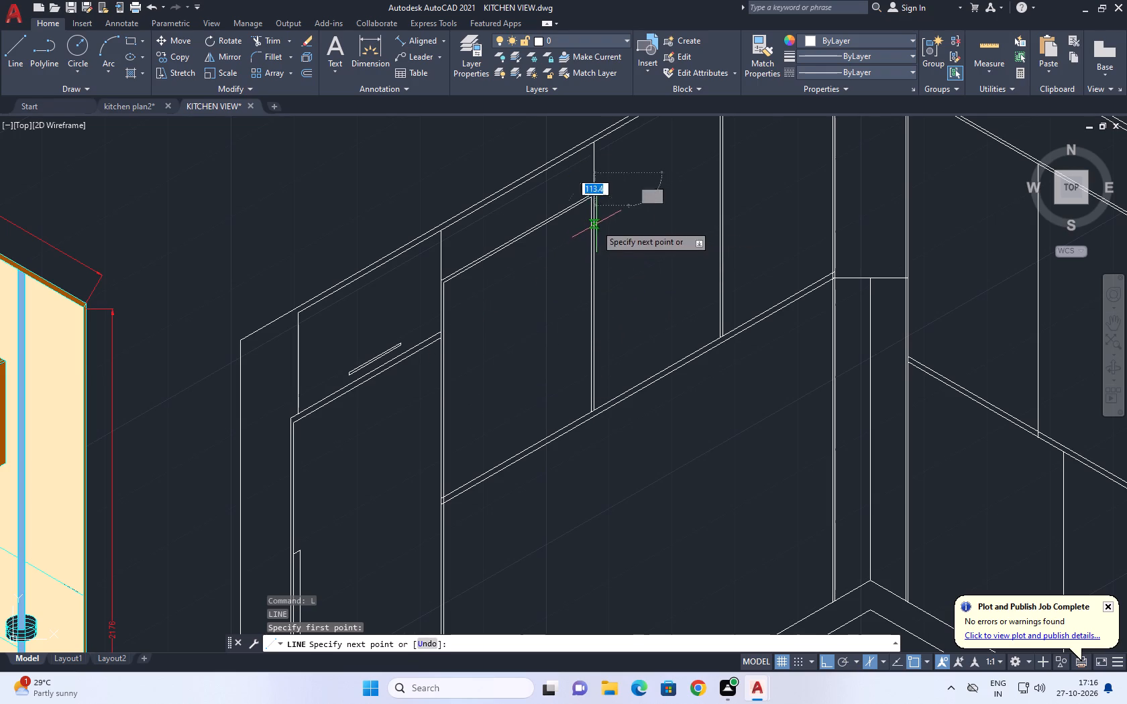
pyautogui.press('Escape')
# Draw a line along the 30° isometric direction from the midpoint of the wall cabinet's far divider to past the divider beside the tall unit.
pyautogui.press('l')
pyautogui.press('space')
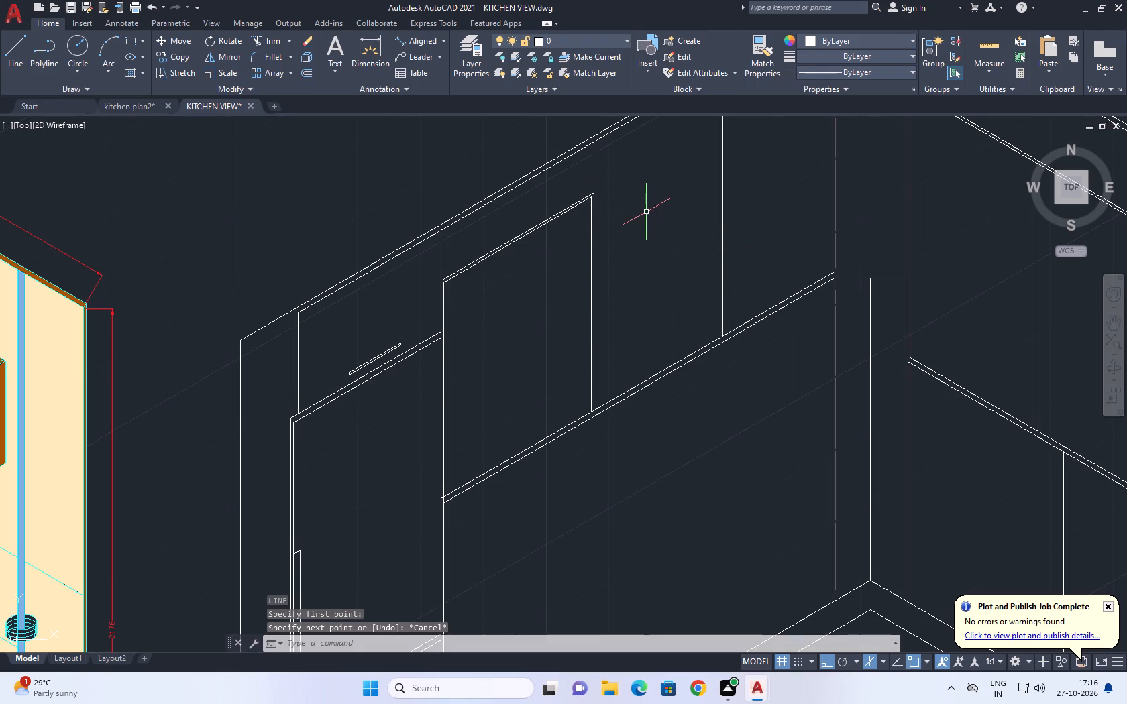
pyautogui.scroll(2, 582, 190)
pyautogui.moveTo(598, 276); pyautogui.dragTo(592, 188, button='middle')
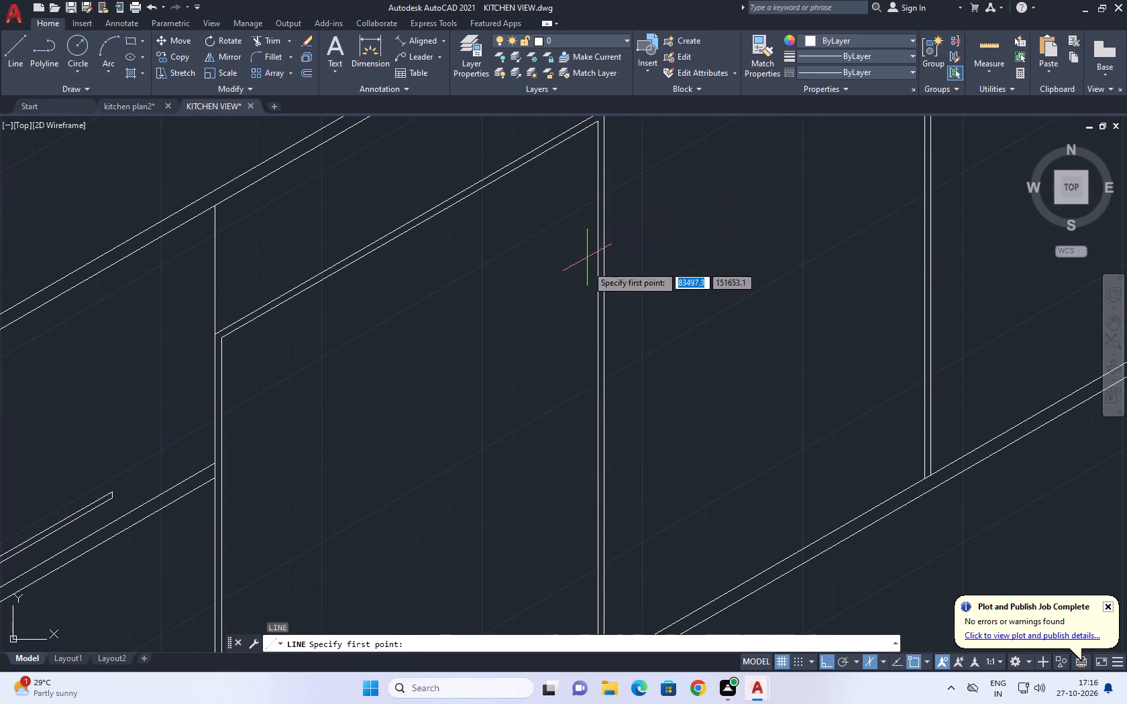
pyautogui.scroll(-3, 601, 325)
pyautogui.moveTo(602, 344); pyautogui.dragTo(589, 356)
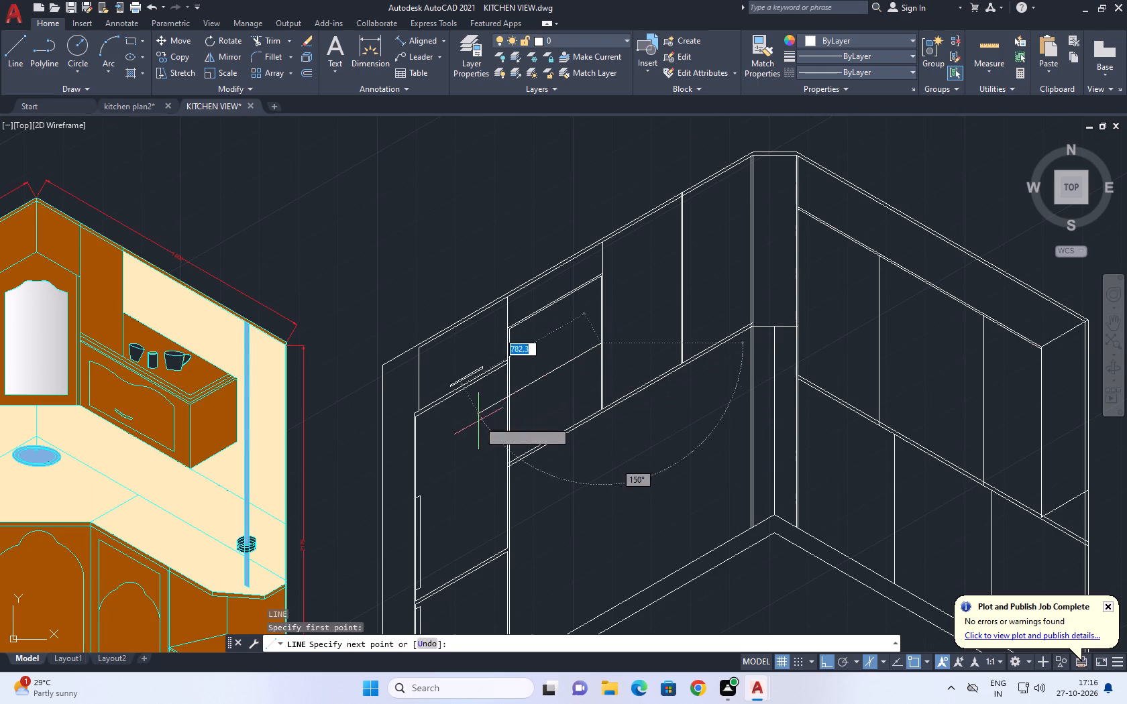
pyautogui.click(472, 424)
pyautogui.press('Escape')
# Extend the upper end of the new middle cross line to the far divider's outer line.
pyautogui.scroll(3, 529, 386)
pyautogui.moveTo(537, 398); pyautogui.dragTo(521, 350, button='middle')
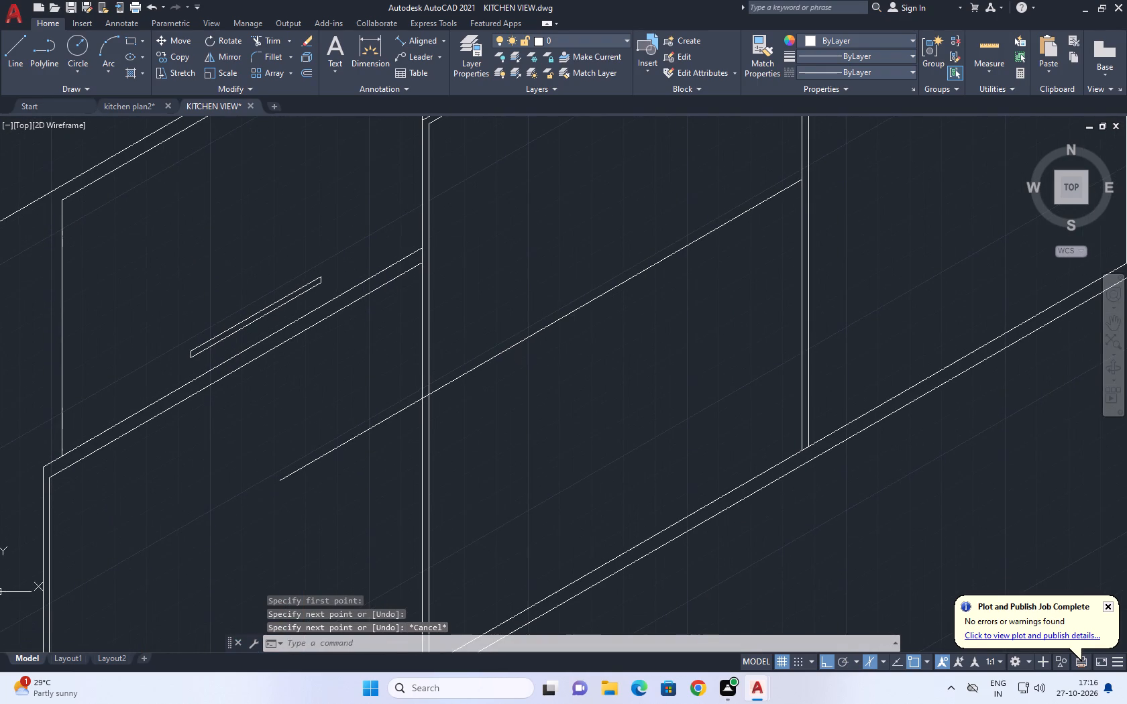
pyautogui.press('r')
pyautogui.press('x')
pyautogui.press('Escape')
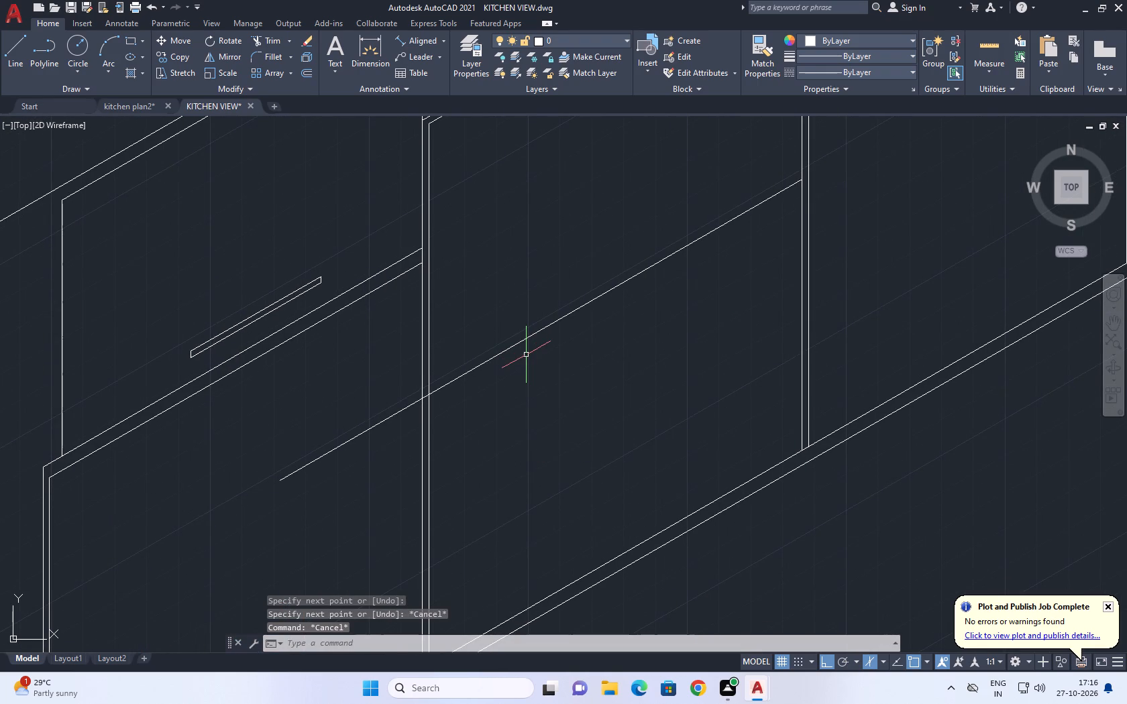
pyautogui.write('EX')
pyautogui.press('space')
pyautogui.click(606, 267)
pyautogui.click(626, 326)
pyautogui.press('Escape')
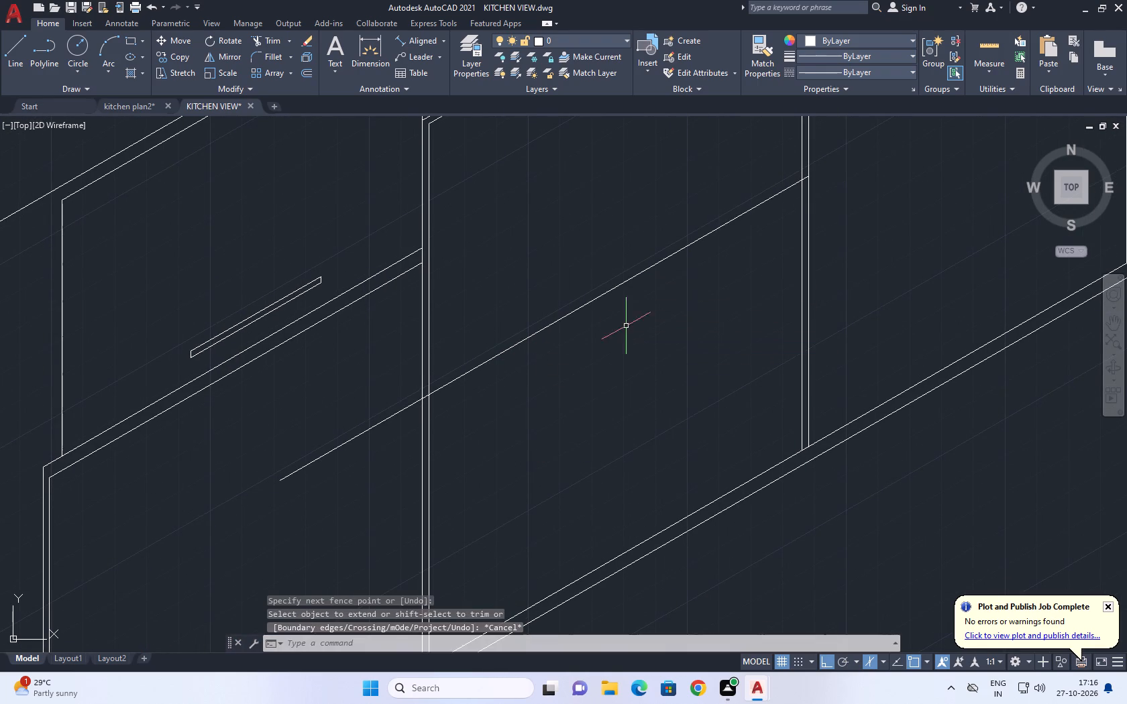
# Trim the middle cross line's lower end back to the cabinet-side line of the divider beside the tall unit.
pyautogui.write('TR')
pyautogui.press('space')
pyautogui.moveTo(345, 363); pyautogui.dragTo(344, 391)
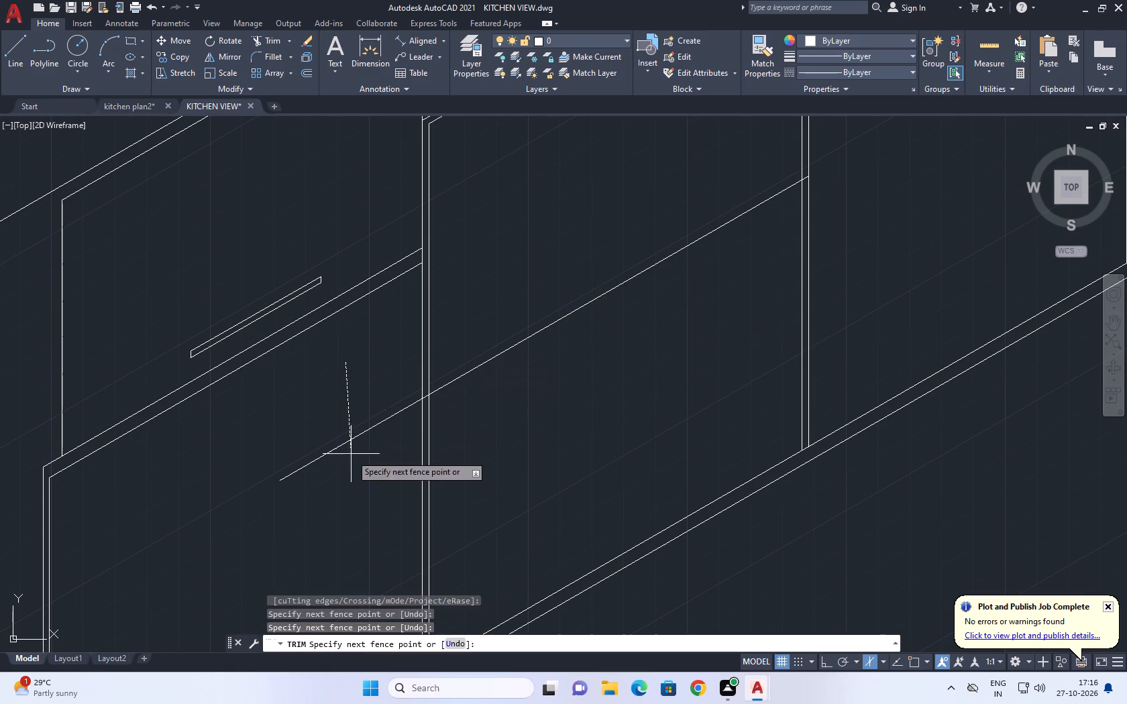
pyautogui.click(351, 460)
pyautogui.scroll(1, 445, 367)
pyautogui.scroll(2, 408, 428)
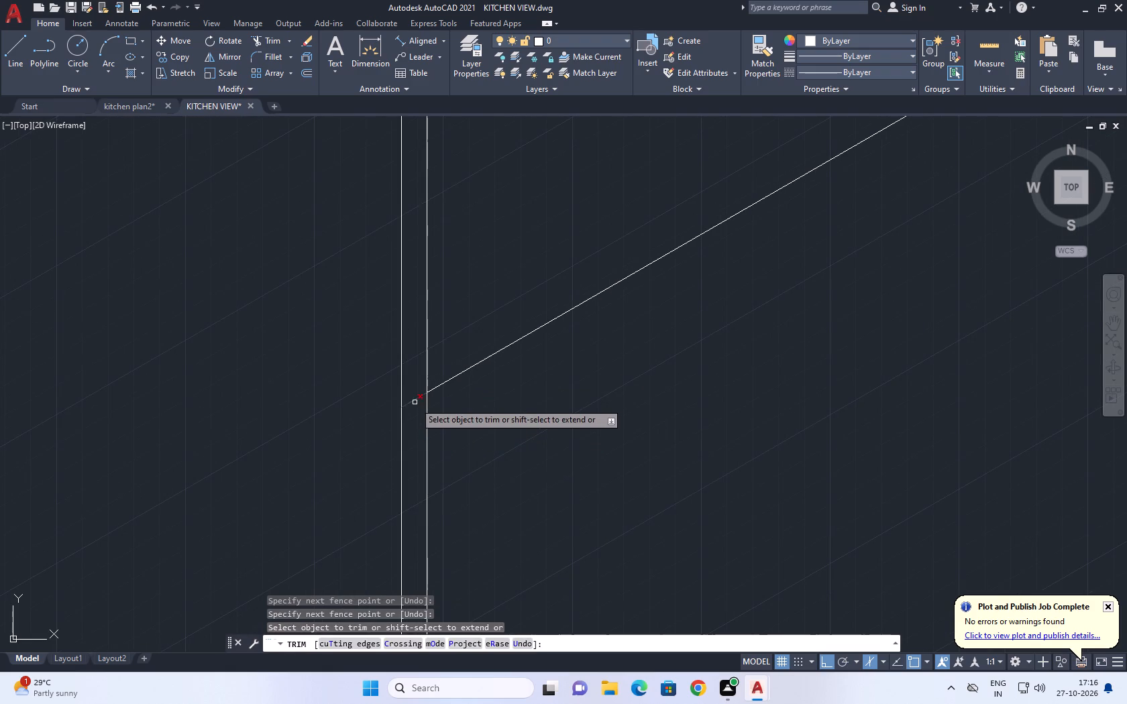
pyautogui.click(415, 402)
pyautogui.scroll(-3, 483, 423)
pyautogui.press('Escape')
# Copy the wall cabinet's middle cross line 5 units down and 5 units up, and delete the original line.
pyautogui.scroll(-4, 539, 399)
pyautogui.scroll(2, 573, 388)
pyautogui.moveTo(566, 388); pyautogui.dragTo(544, 382)
pyautogui.click(537, 370)
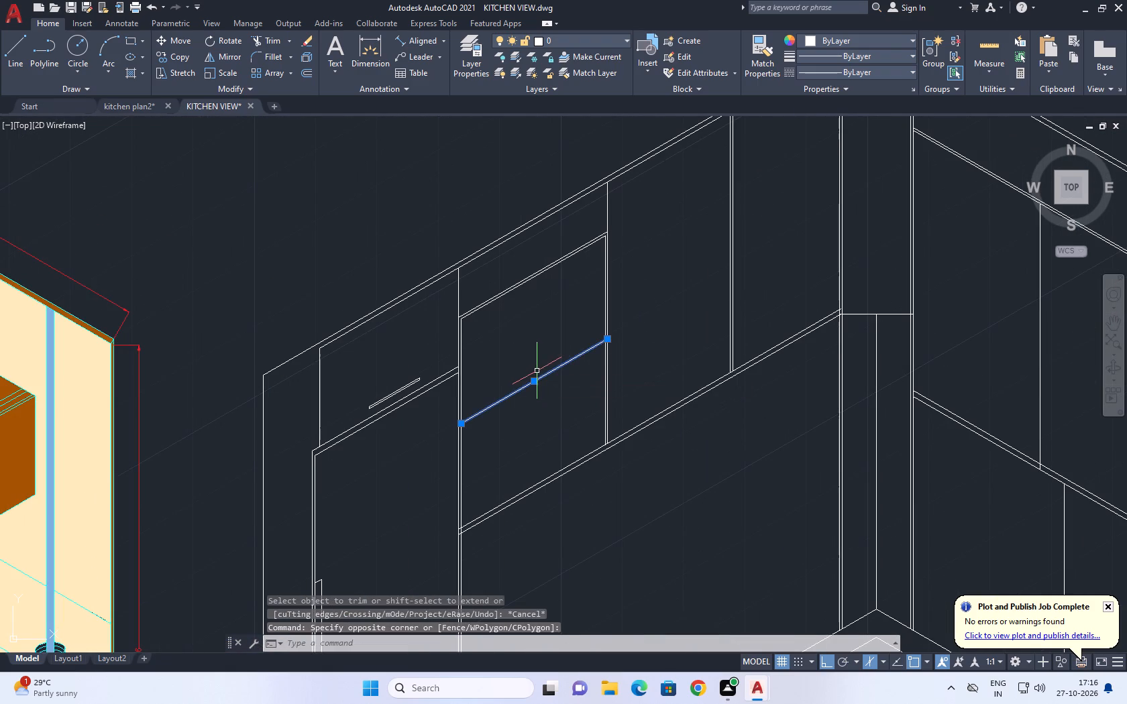
pyautogui.press('c')
pyautogui.write('O')
pyautogui.press('space')
pyautogui.scroll(3, 521, 414)
pyautogui.moveTo(547, 336); pyautogui.dragTo(547, 348)
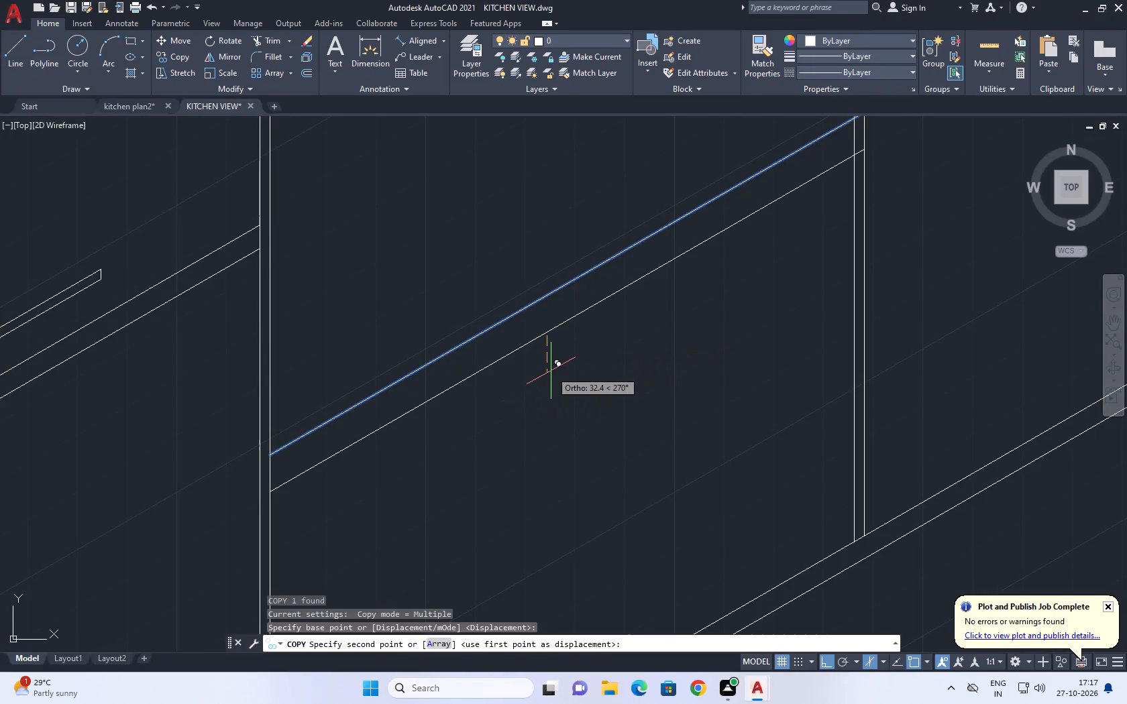
pyautogui.write('5')
pyautogui.press('space')
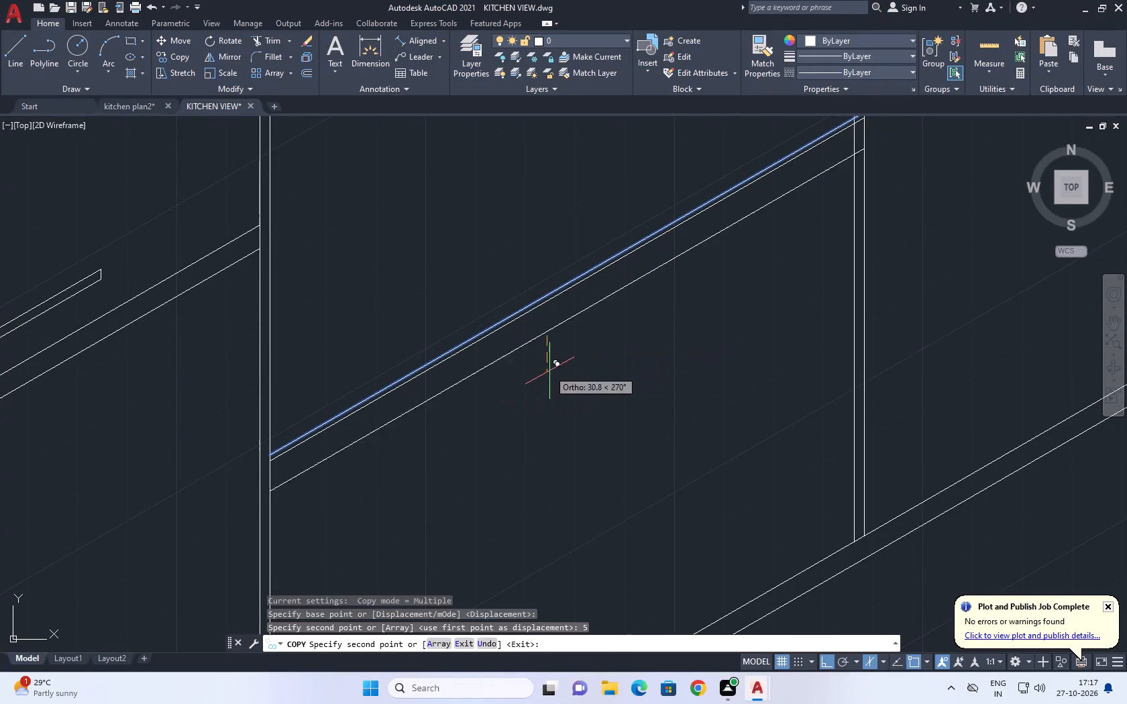
pyautogui.write('5')
pyautogui.press('space')
pyautogui.press('Escape')
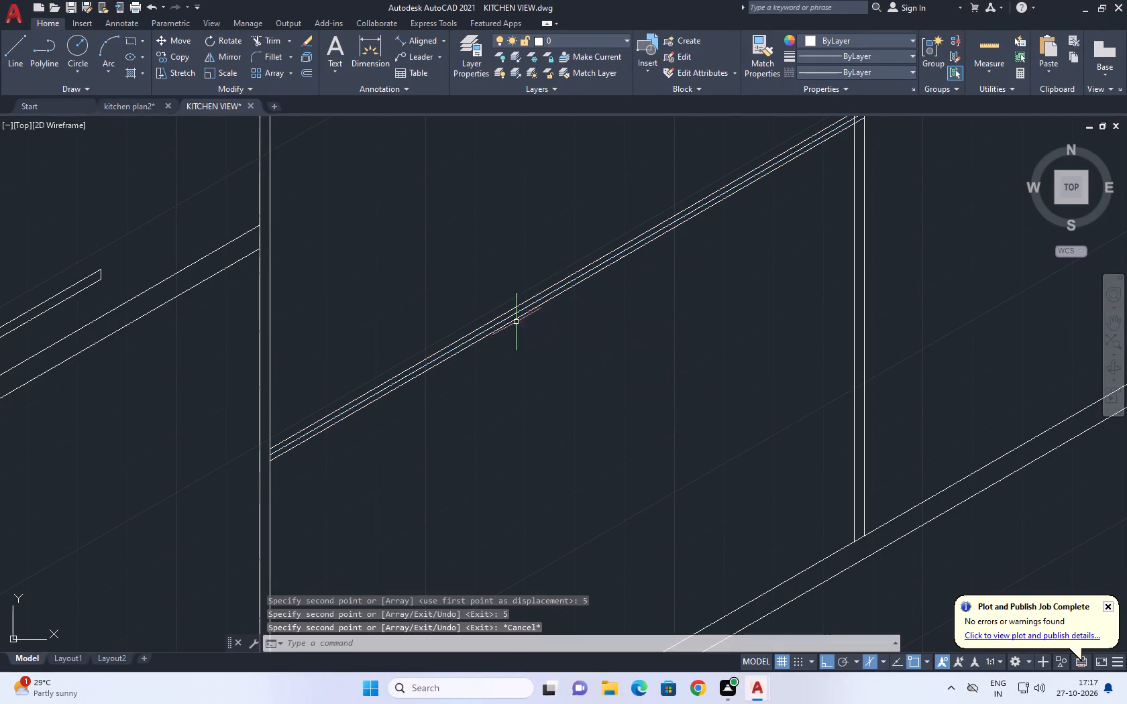
pyautogui.click(516, 314)
pyautogui.press('Delete')
pyautogui.scroll(-2, 541, 327)
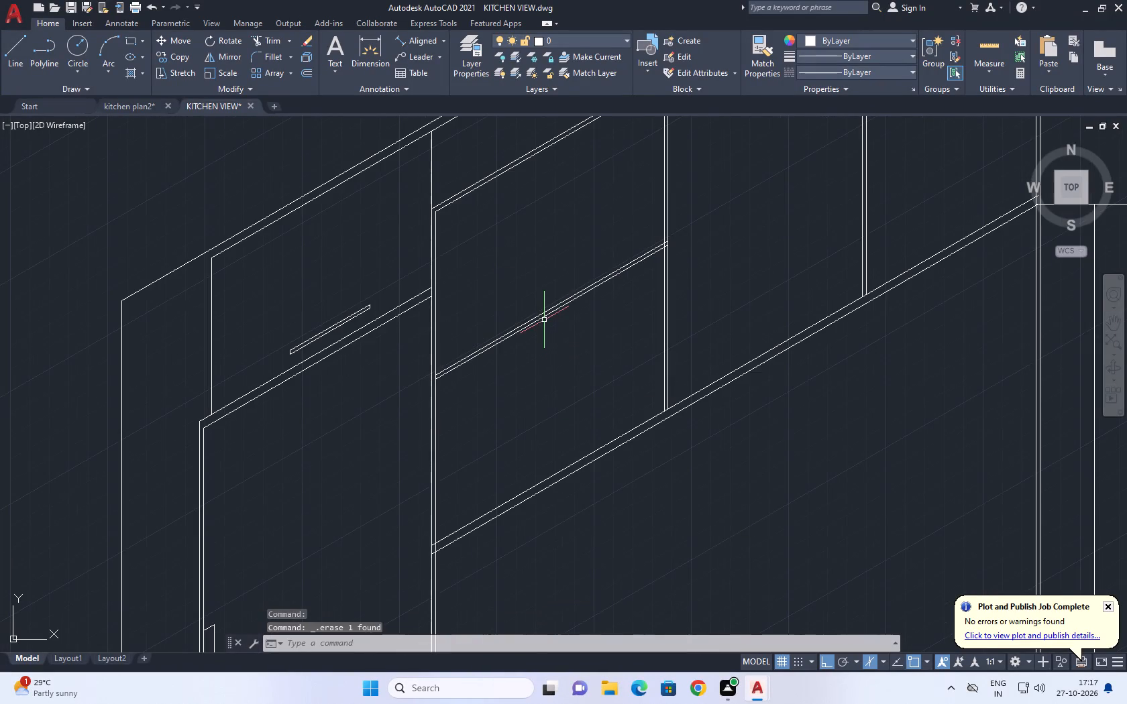
# Draw a vertical line from the midpoint of the cabinet's upper rail down past the bottom rail.
pyautogui.press('l')
pyautogui.press('space')
pyautogui.click(549, 146)
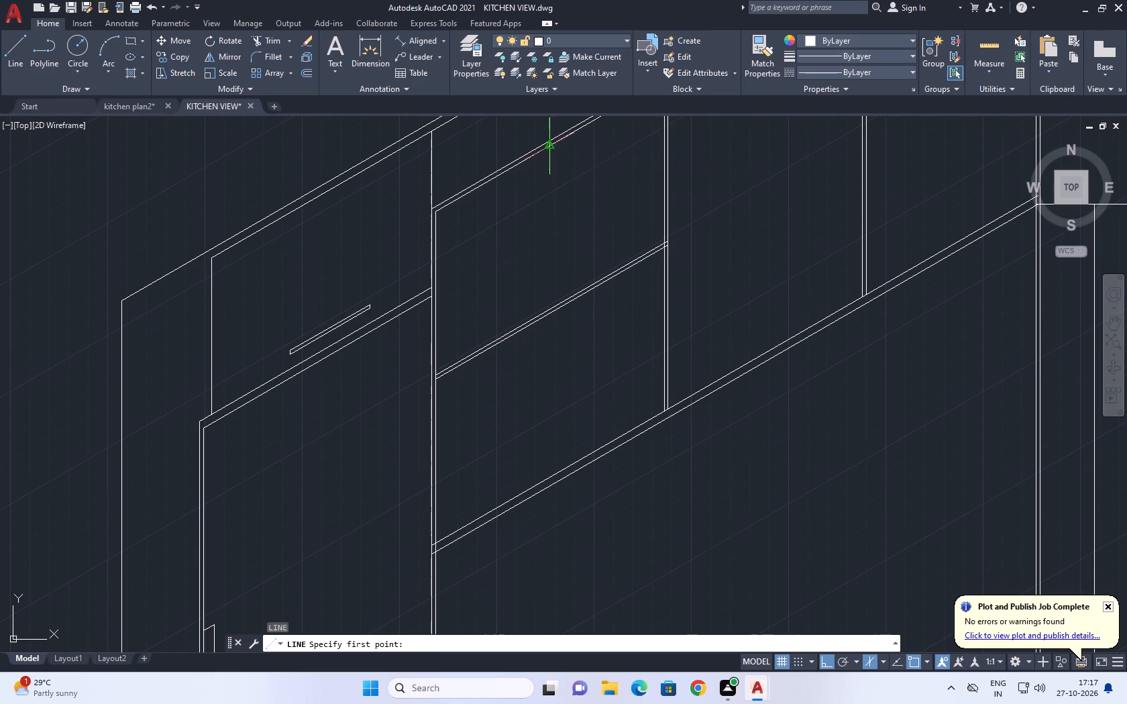
pyautogui.click(562, 559)
pyautogui.press('Escape')
# Copy the new vertical line 5 units to each side along the 30° isometric direction and delete the original.
pyautogui.click(553, 397)
pyautogui.click(529, 398)
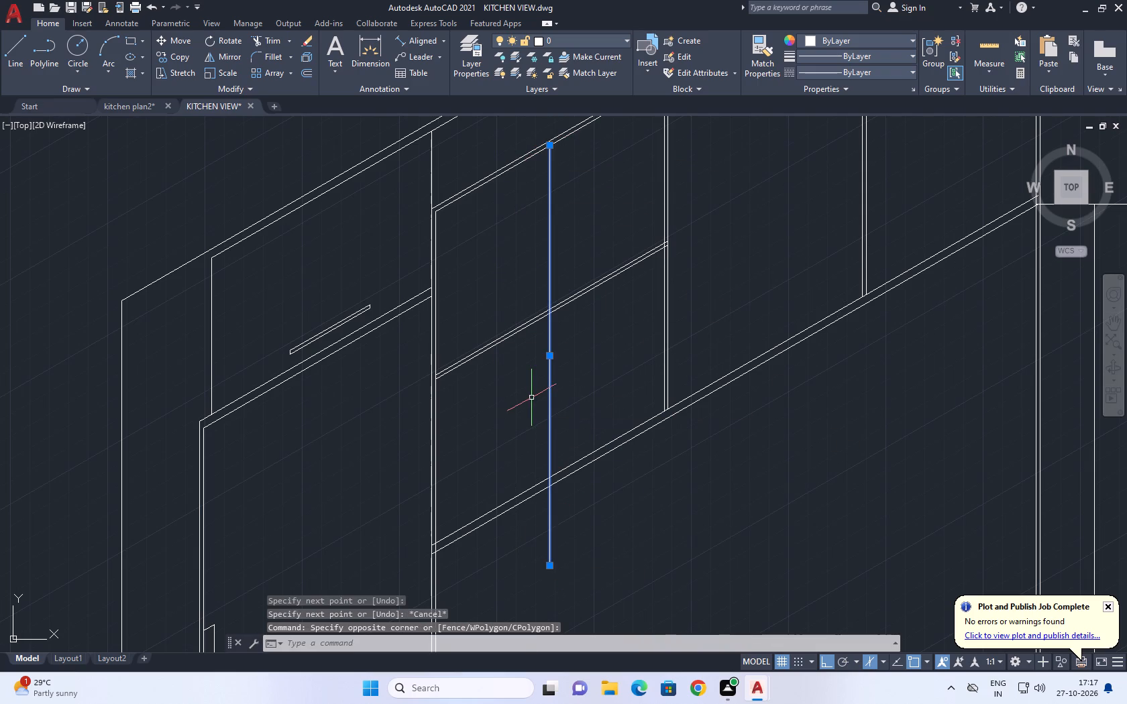
pyautogui.press('c')
pyautogui.write('O')
pyautogui.press('space')
pyautogui.click(532, 433)
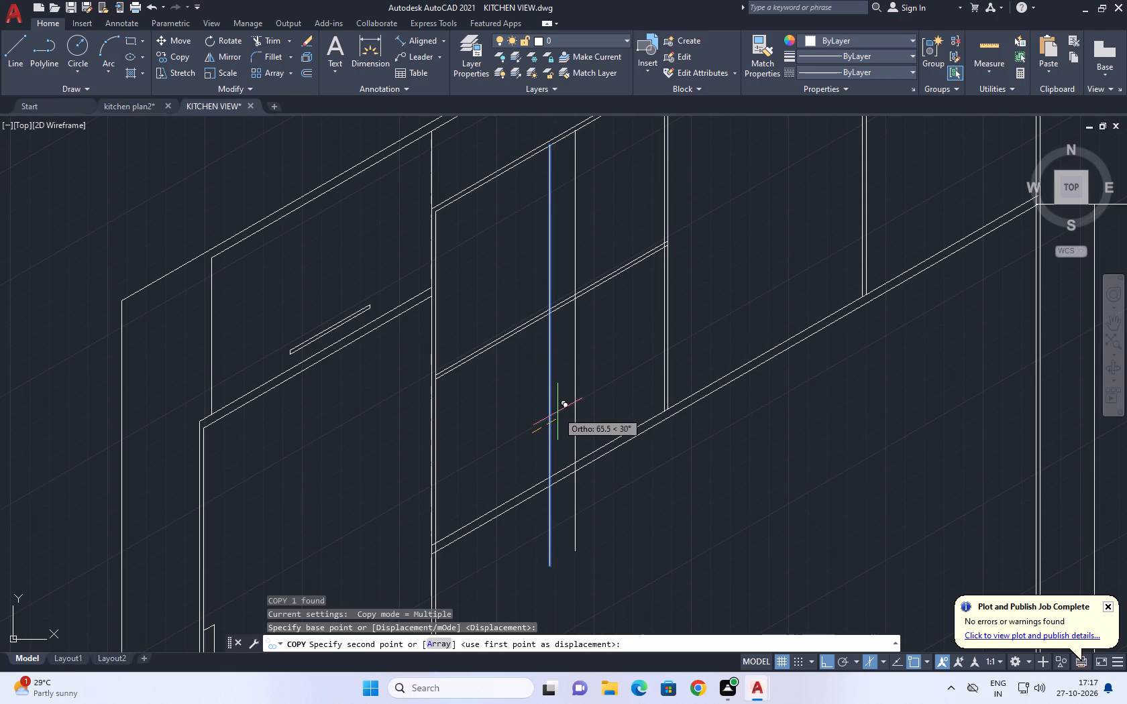
pyautogui.press('5')
pyautogui.press('space')
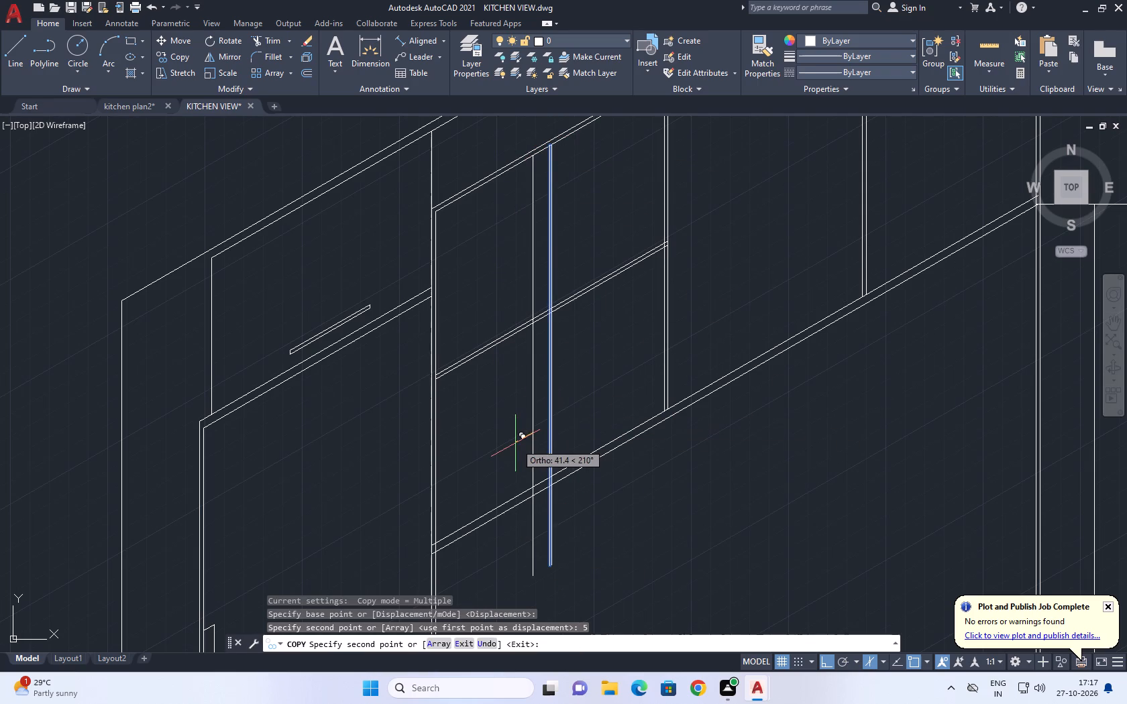
pyautogui.write('5')
pyautogui.press('space')
pyautogui.press('Escape')
pyautogui.scroll(2, 546, 455)
pyautogui.click(553, 434)
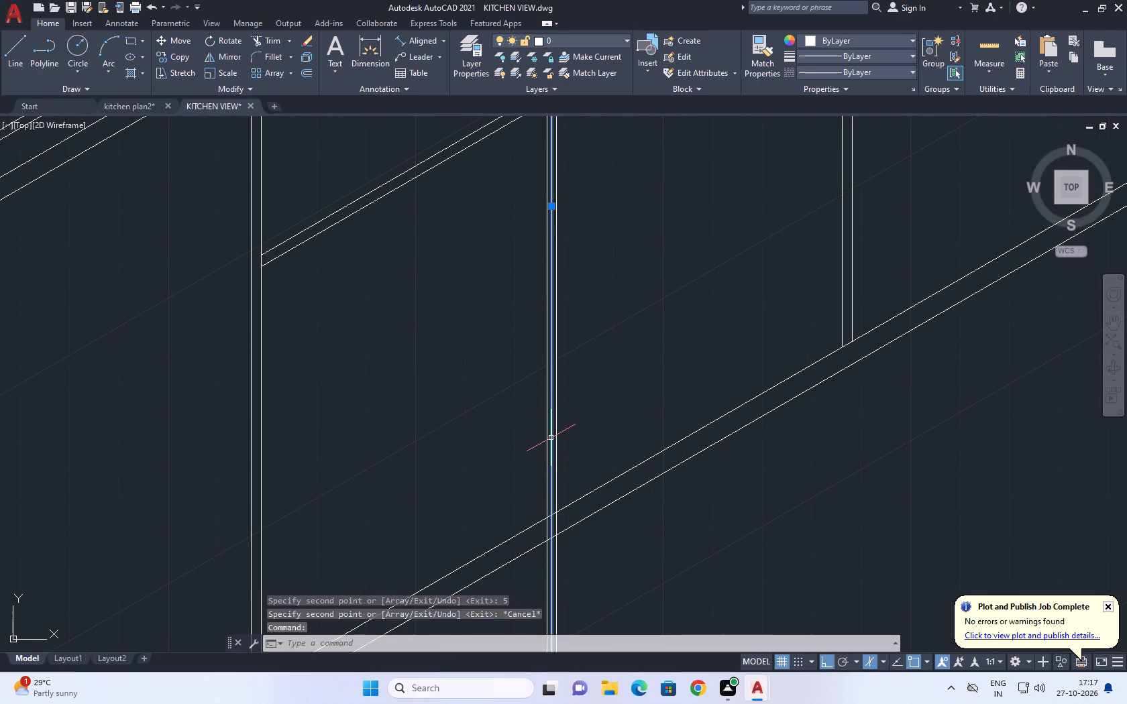
pyautogui.press('Delete')
# Trim the double centre upright at the bottom rail, removing its overhanging ends and the upper rail line between them.
pyautogui.moveTo(572, 493); pyautogui.dragTo(566, 386, button='middle')
pyautogui.write('TR')
pyautogui.press('space')
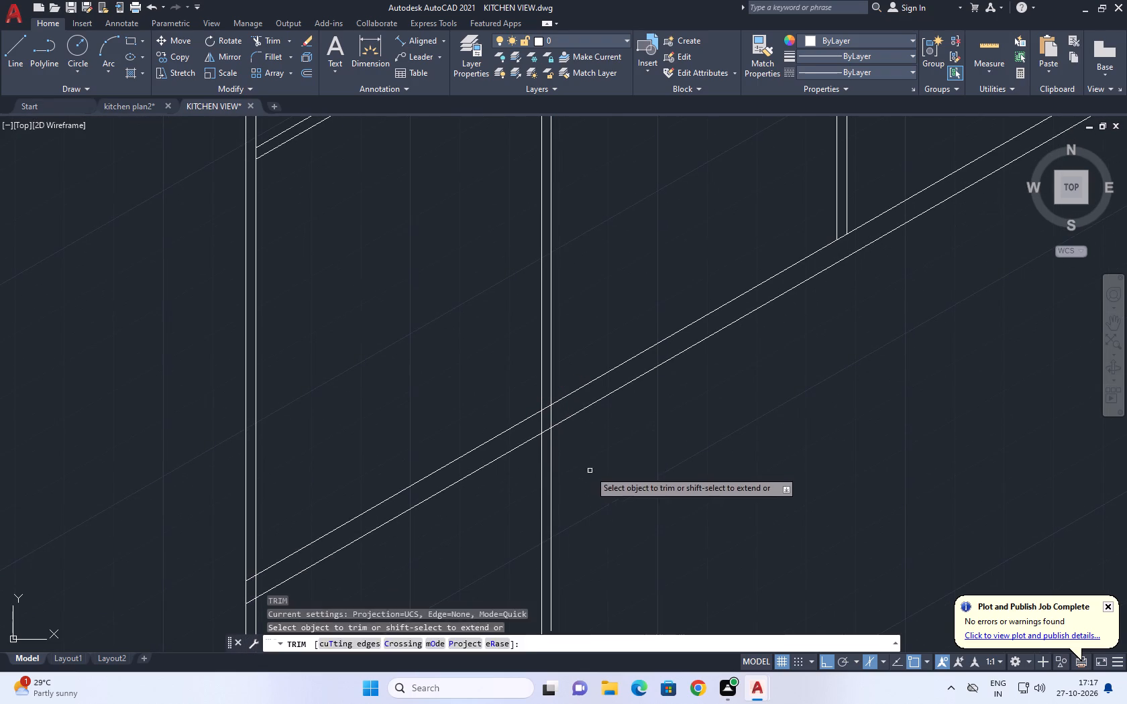
pyautogui.click(590, 471)
pyautogui.click(517, 508)
pyautogui.scroll(3, 539, 412)
pyautogui.click(555, 395)
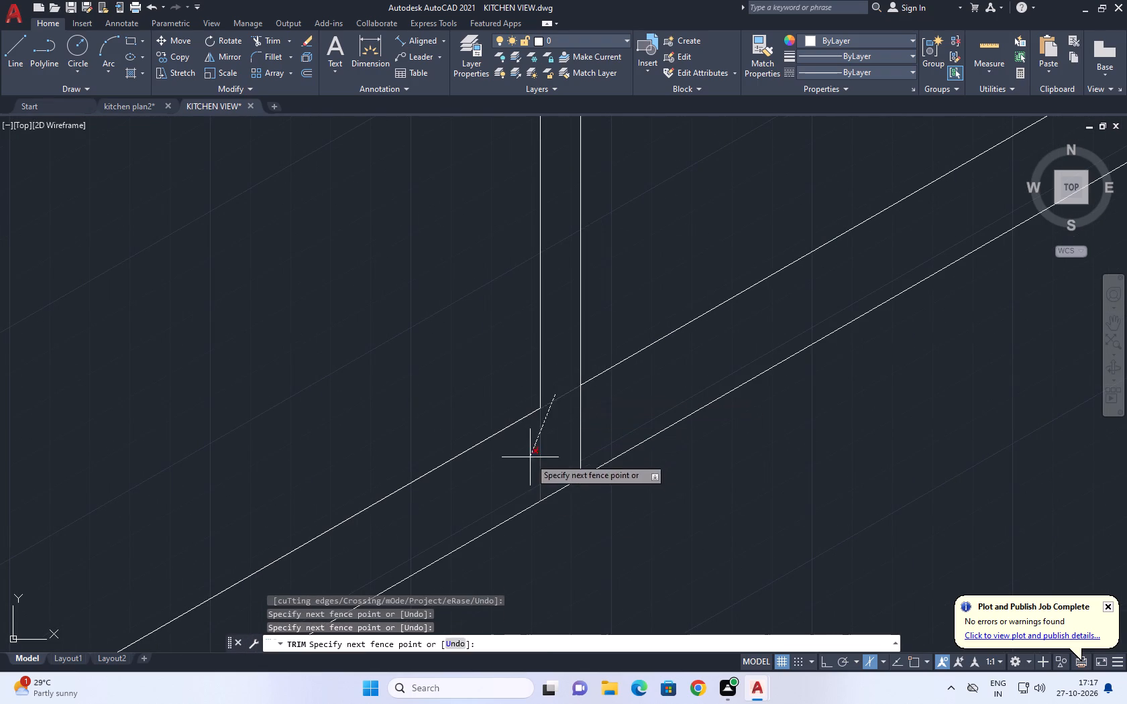
pyautogui.click(527, 461)
pyautogui.click(589, 430)
pyautogui.click(554, 445)
# Trim the upper rail's lower line between the two lines of the centre upright.
pyautogui.scroll(-6, 629, 434)
pyautogui.moveTo(669, 343); pyautogui.dragTo(551, 523, button='middle')
pyautogui.moveTo(542, 334); pyautogui.dragTo(571, 556, button='middle')
pyautogui.scroll(3, 535, 302)
pyautogui.click(504, 321)
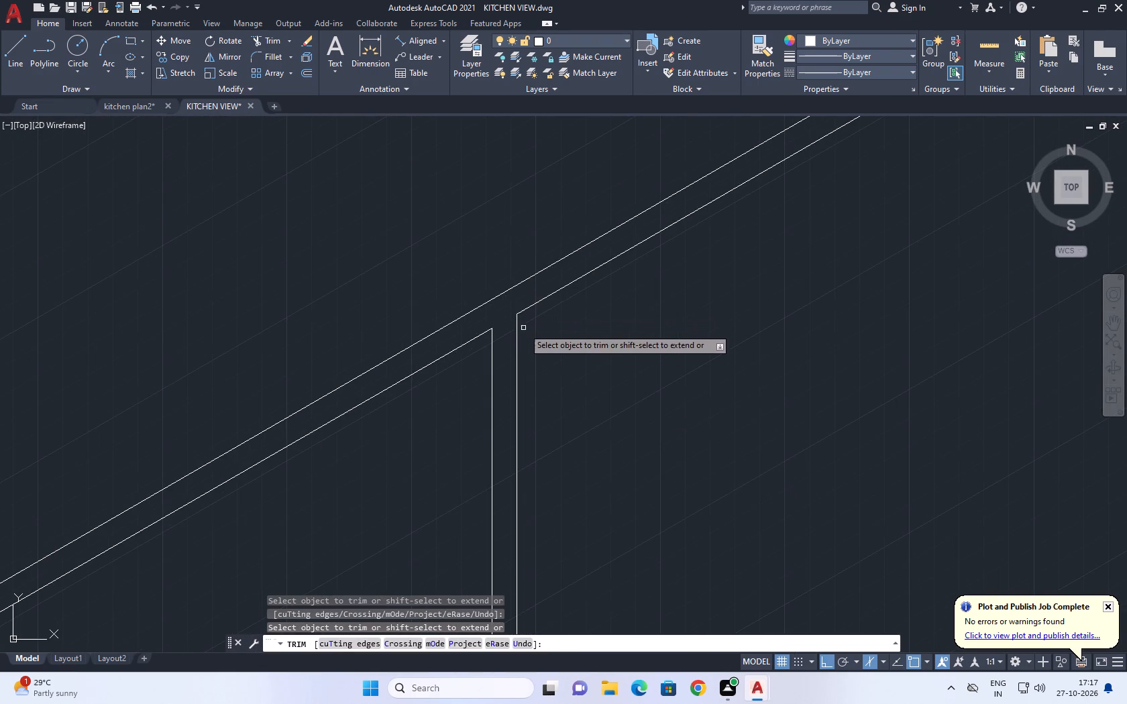
pyautogui.scroll(-6, 525, 328)
pyautogui.scroll(-1, 606, 286)
pyautogui.press('Escape')
# Start a handle outline on the lower door beyond the centre upright: a freehand vertical, 10 units at 30°, and 200 units up.
pyautogui.scroll(1, 547, 437)
pyautogui.moveTo(534, 390); pyautogui.dragTo(525, 355, button='middle')
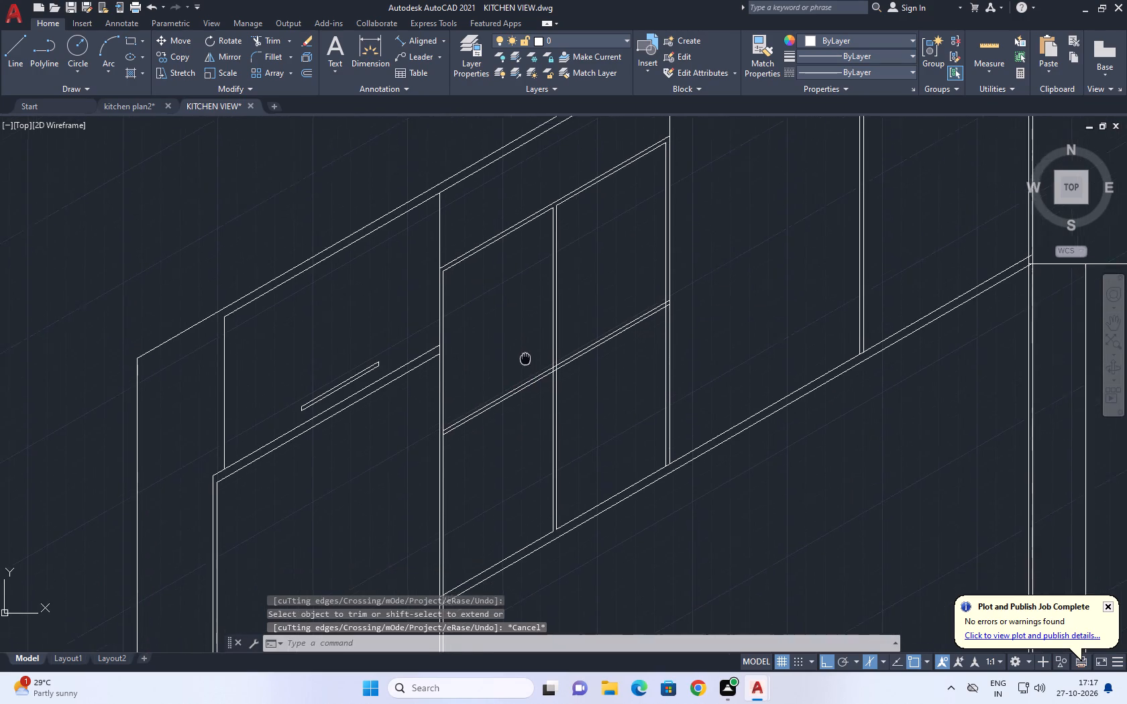
pyautogui.moveTo(525, 355); pyautogui.dragTo(588, 316, button='middle')
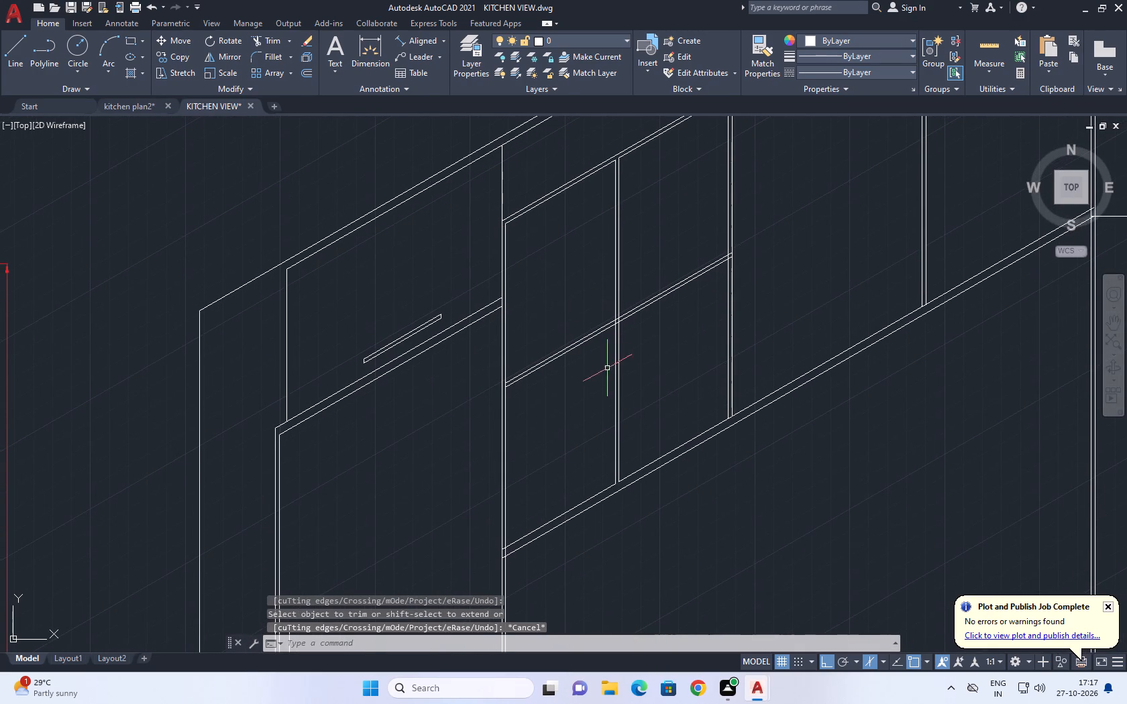
pyautogui.moveTo(645, 367); pyautogui.dragTo(633, 364, button='middle')
pyautogui.write('L')
pyautogui.press('space')
pyautogui.scroll(2, 625, 347)
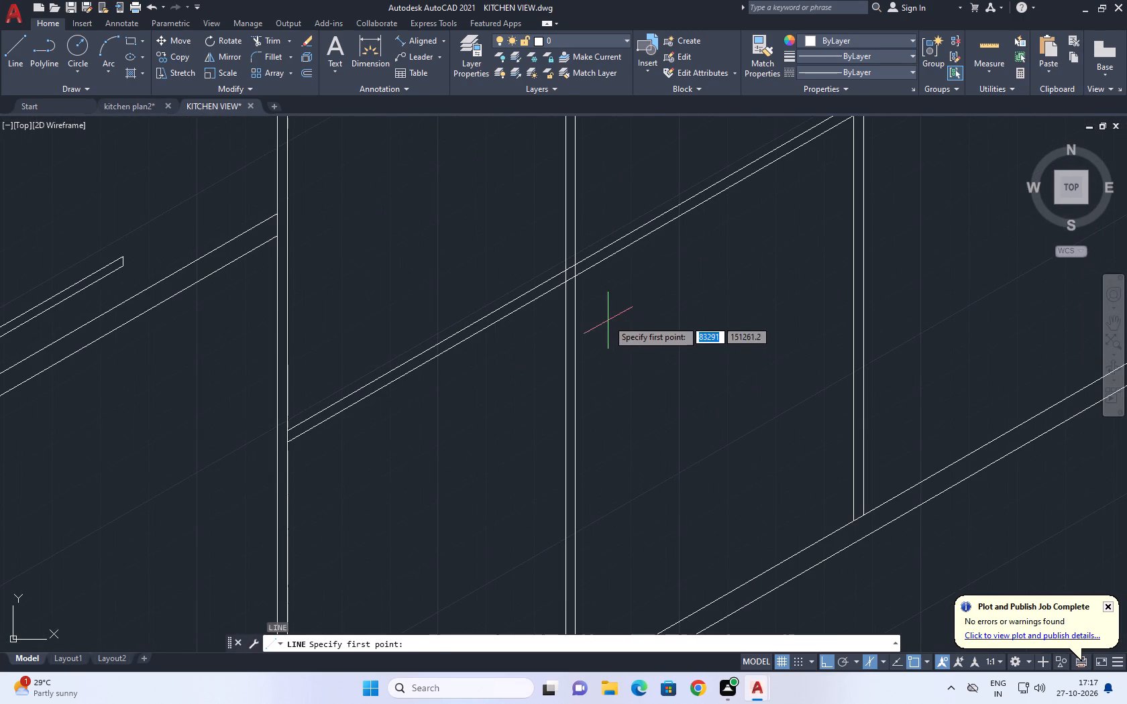
pyautogui.click(604, 317)
pyautogui.moveTo(610, 493); pyautogui.dragTo(602, 334, button='middle')
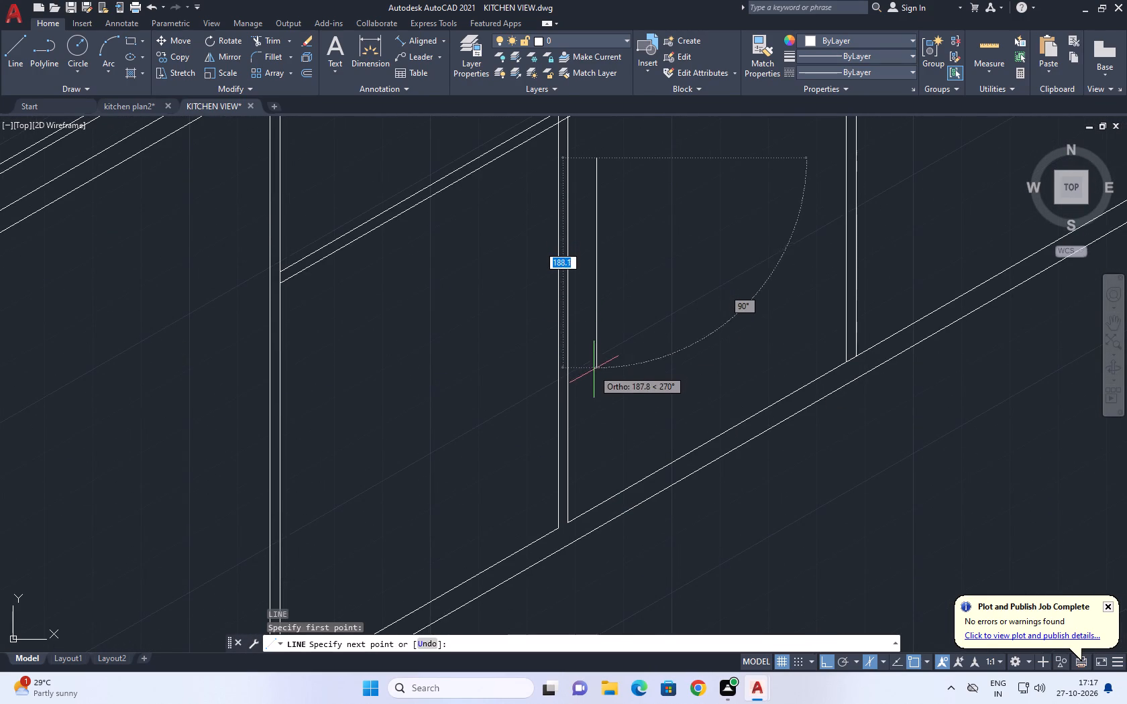
pyautogui.click(599, 404)
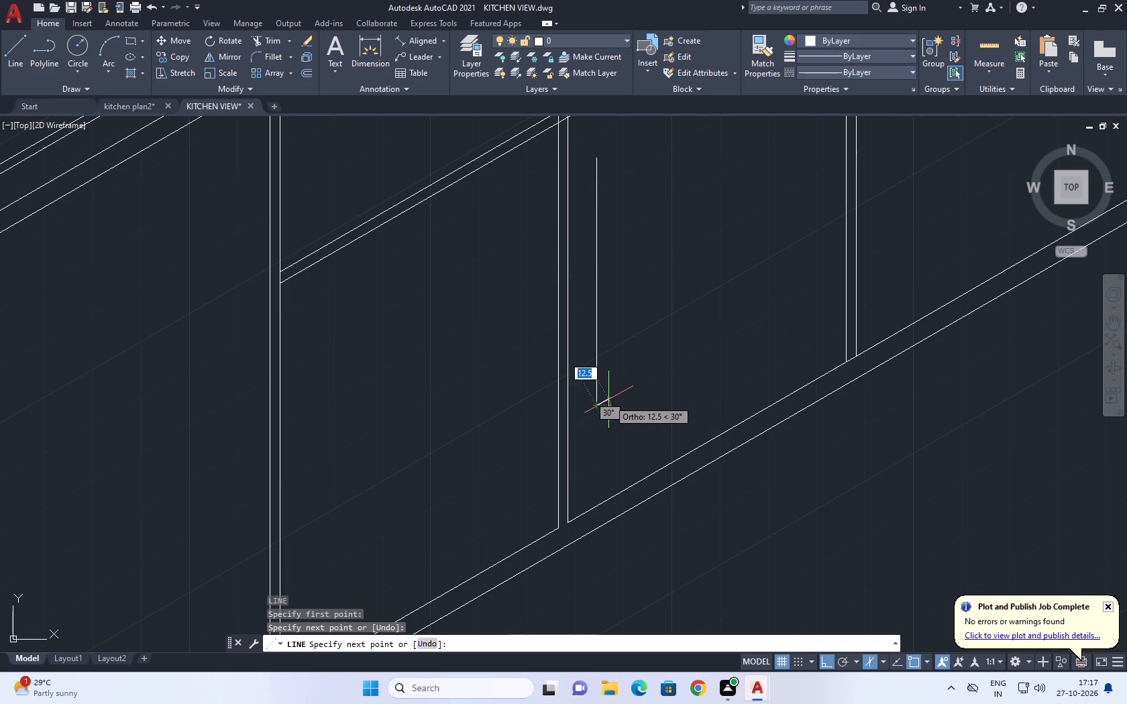
pyautogui.press('1')
pyautogui.press('0')
pyautogui.press('space')
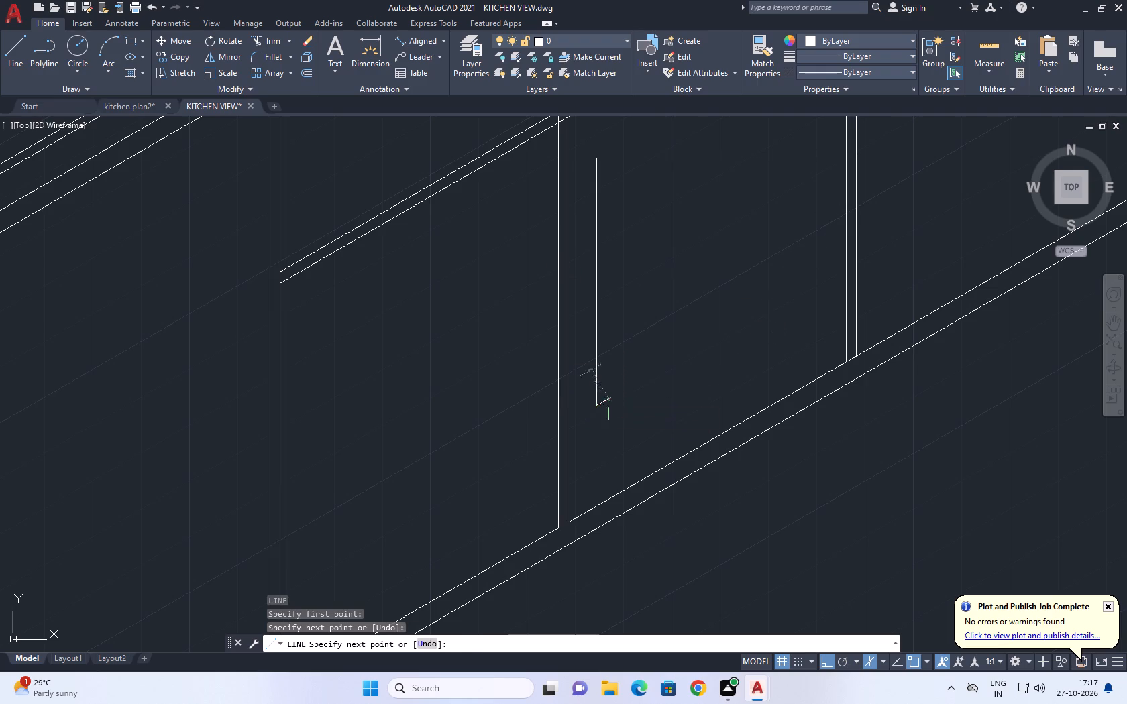
pyautogui.moveTo(605, 153); pyautogui.dragTo(605, 187, button='middle')
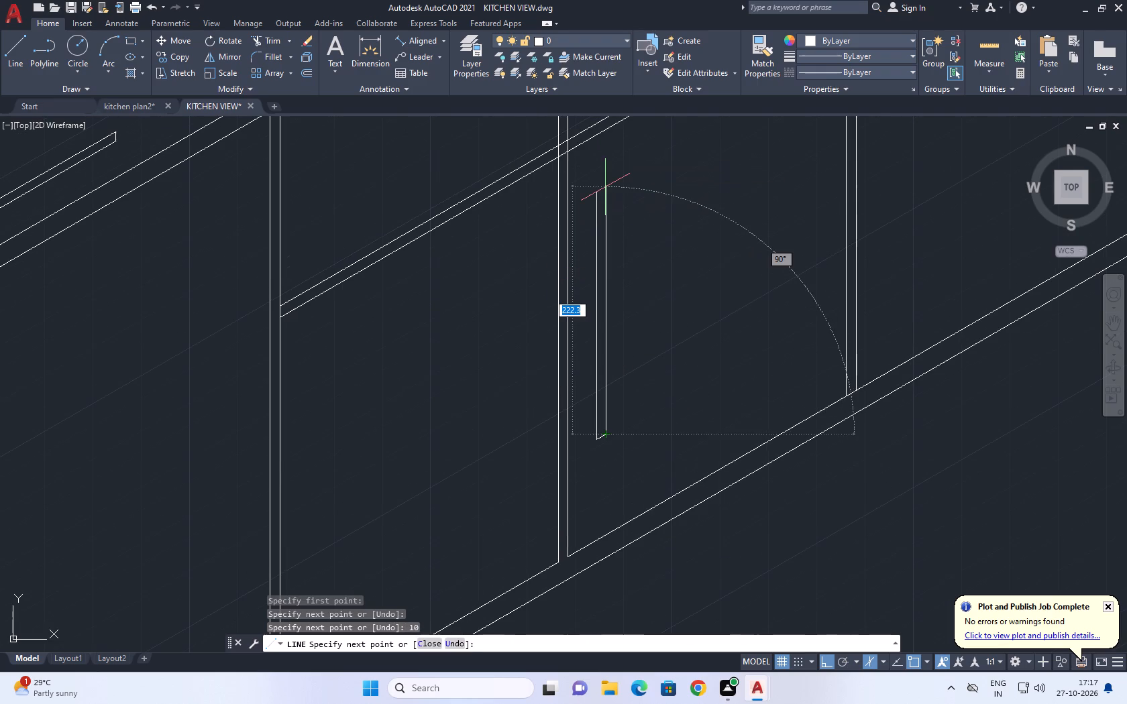
pyautogui.press('2')
pyautogui.write('00')
pyautogui.press('space')
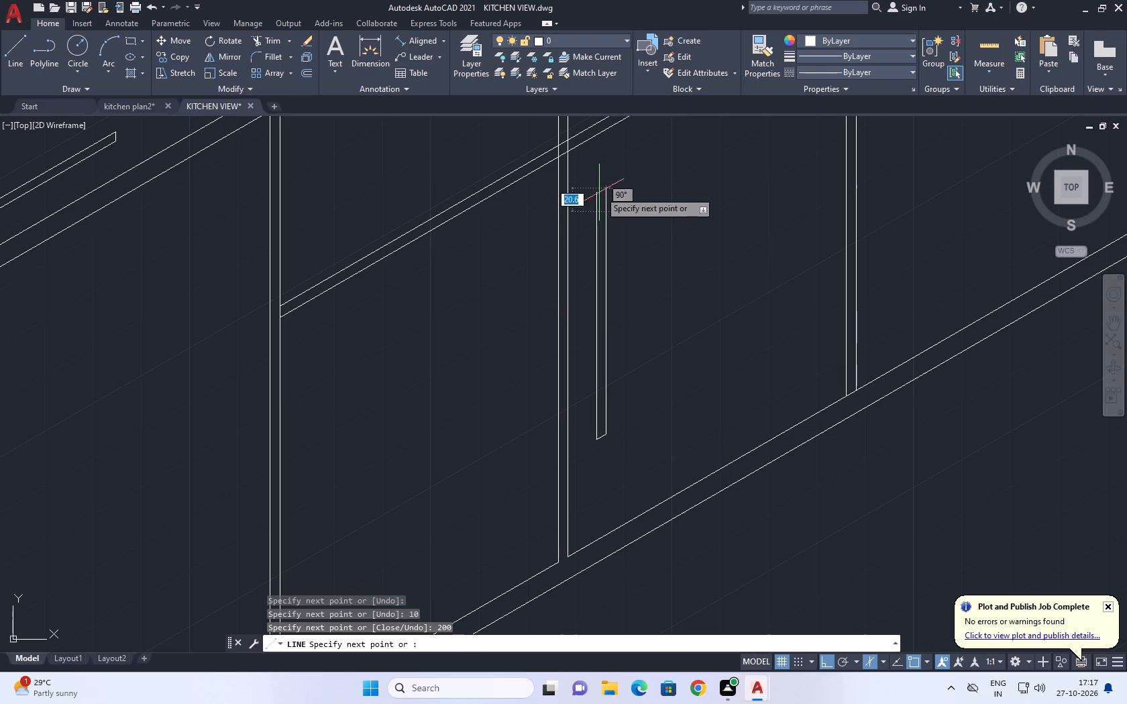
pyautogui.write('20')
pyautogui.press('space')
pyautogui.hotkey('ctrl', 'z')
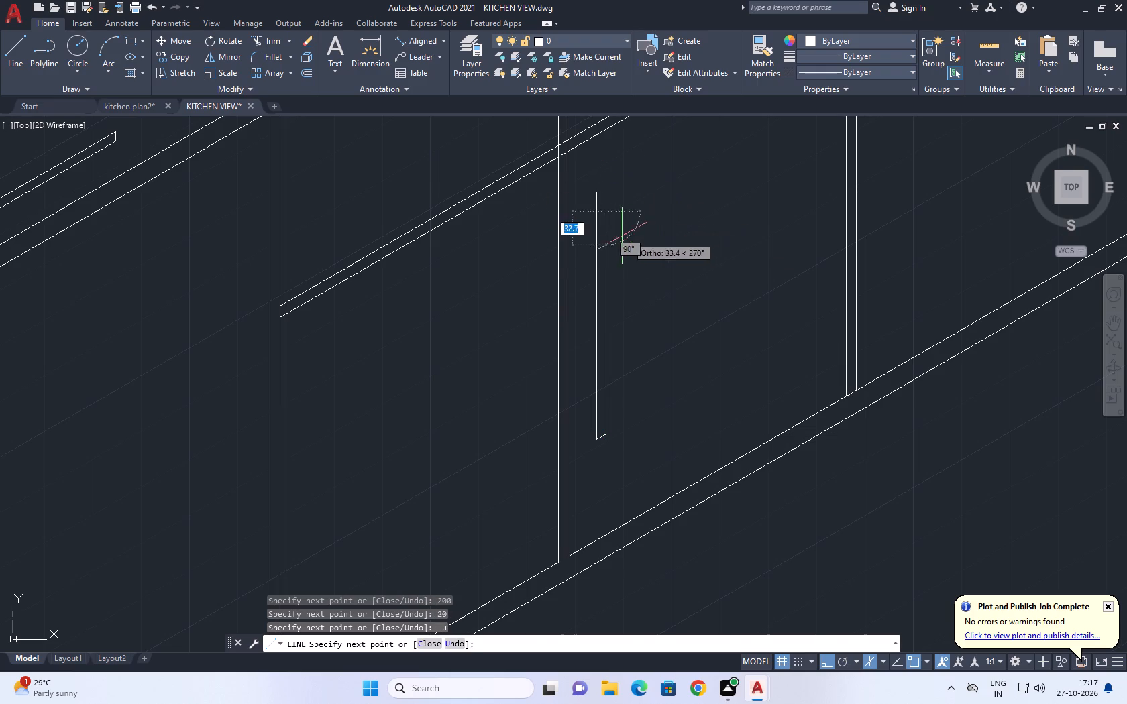
# Close the handle's top with a 10-unit segment at 210° and trim the first vertical line's overhang above it.
pyautogui.write('10')
pyautogui.press('space')
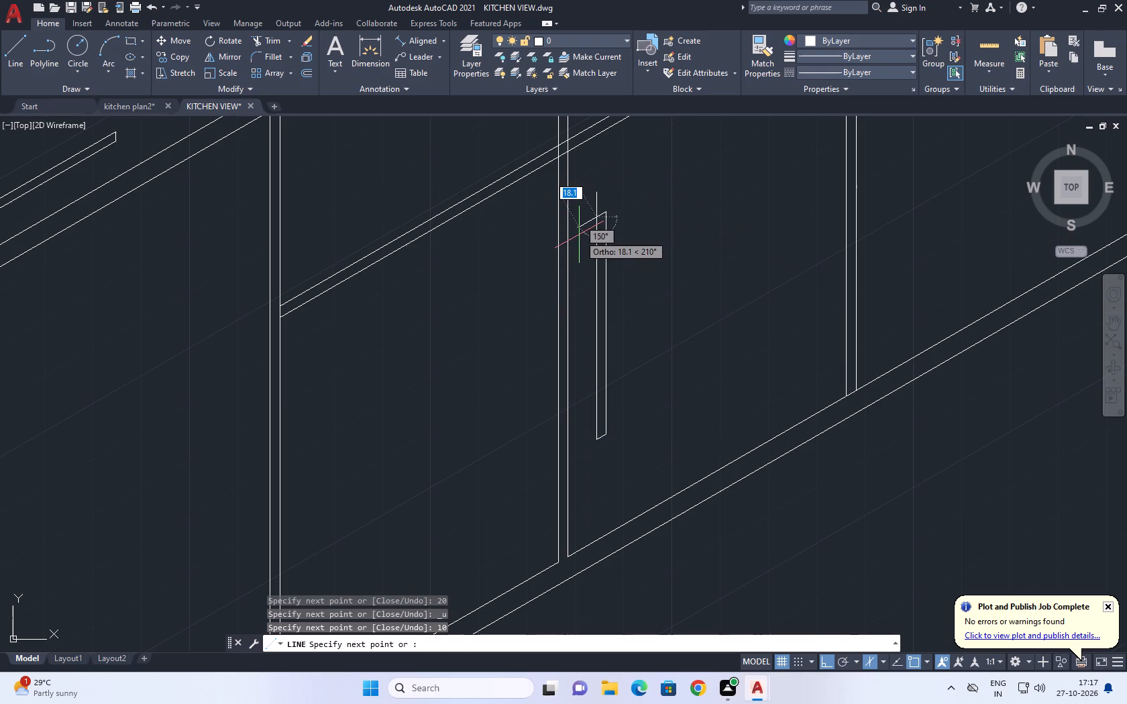
pyautogui.scroll(2, 606, 202)
pyautogui.press('Escape')
pyautogui.write('TR')
pyautogui.press('space')
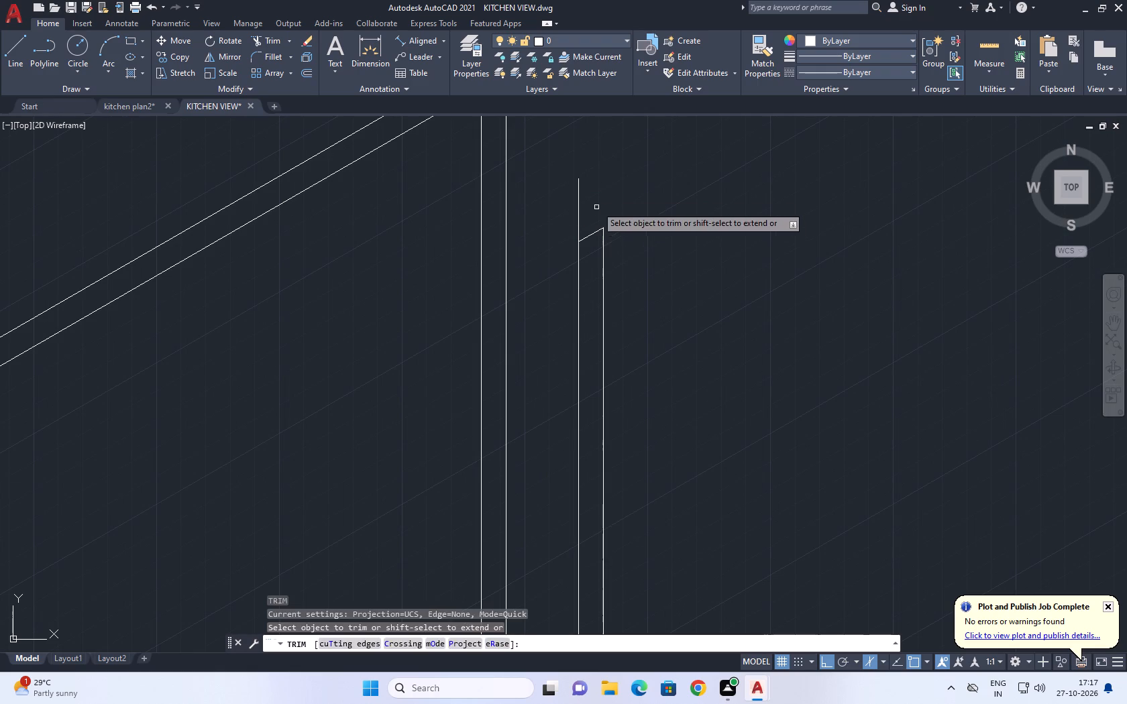
pyautogui.click(583, 175)
pyautogui.click(572, 194)
pyautogui.scroll(-4, 629, 223)
pyautogui.press('Escape')
# Copy the handle outline along the 210° direction to the lower door on the tall-unit side of the centre upright.
pyautogui.scroll(2, 619, 225)
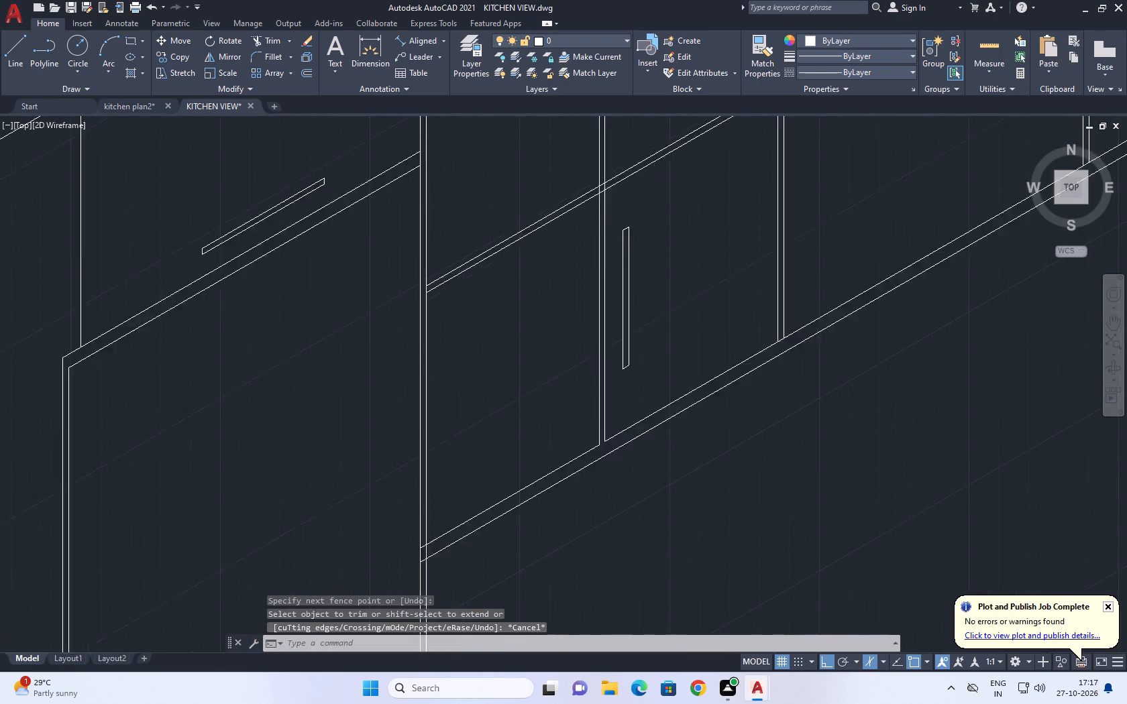
pyautogui.click(633, 217)
pyautogui.click(608, 478)
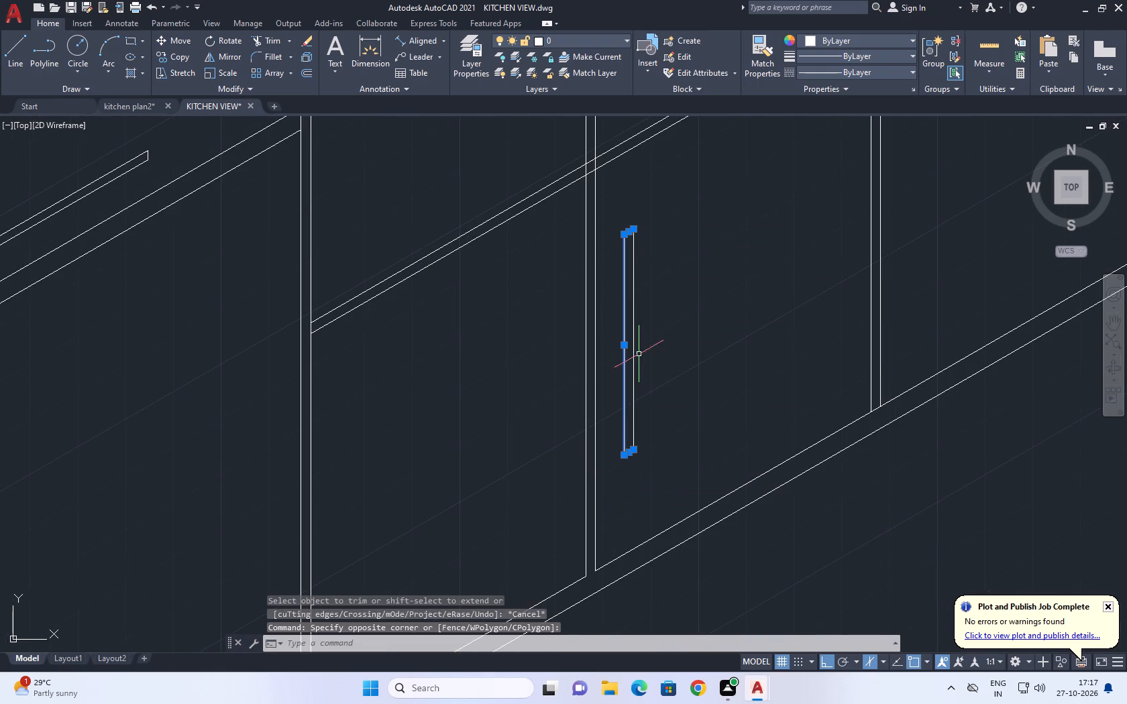
pyautogui.moveTo(639, 353); pyautogui.dragTo(635, 347)
pyautogui.click(619, 293)
pyautogui.press('c')
pyautogui.write('O')
pyautogui.press('space')
pyautogui.click(690, 316)
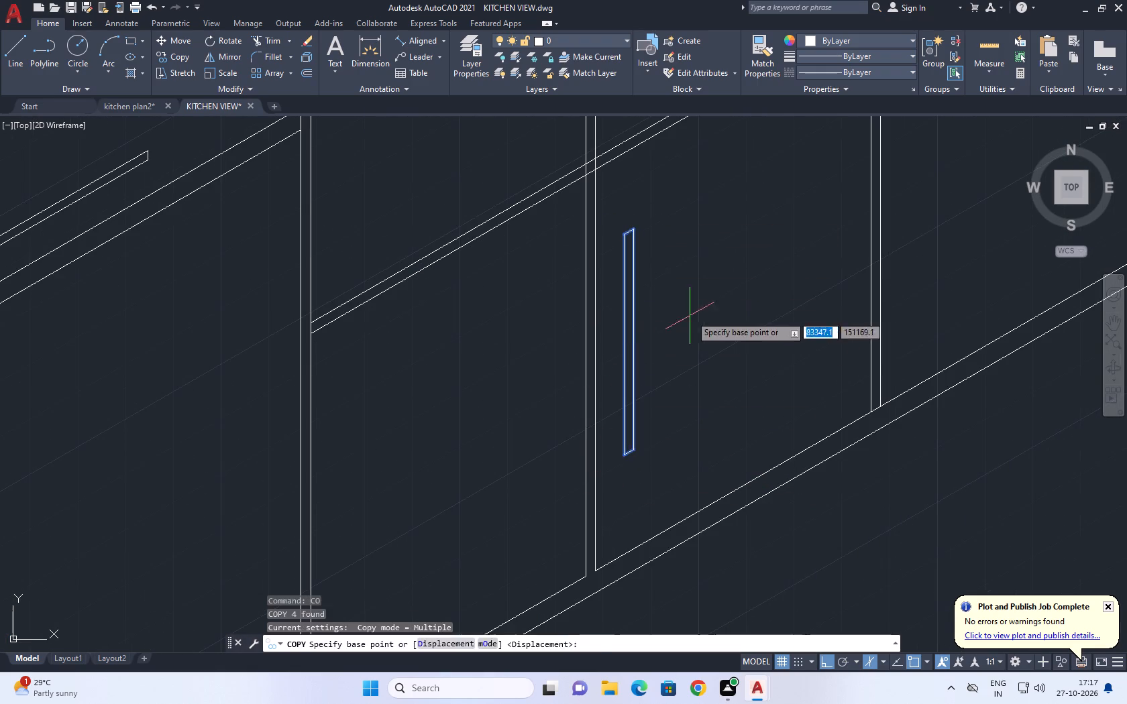
pyautogui.click(613, 369)
pyautogui.press('Escape')
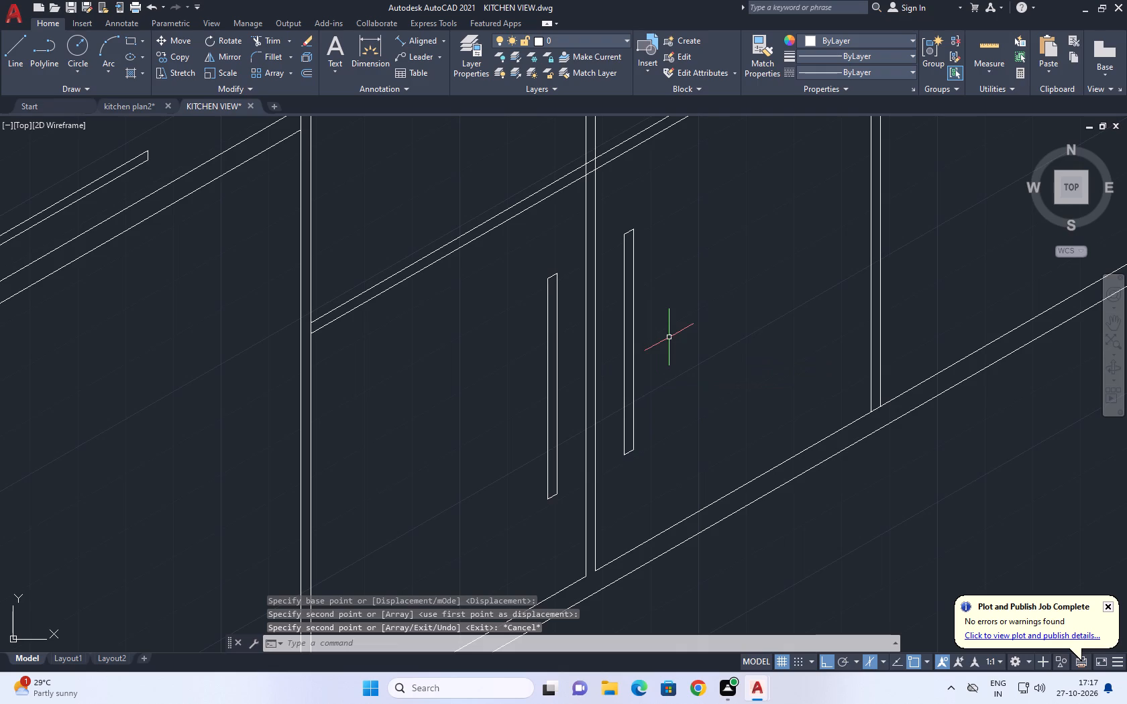
# Inspect the finished door pair, the crossing of its cross lines and centre upright, and the adjoining empty wall cabinet bay.
pyautogui.moveTo(719, 330); pyautogui.dragTo(702, 308, button='middle')
pyautogui.scroll(-3, 683, 322)
pyautogui.moveTo(718, 298); pyautogui.dragTo(668, 316, button='middle')
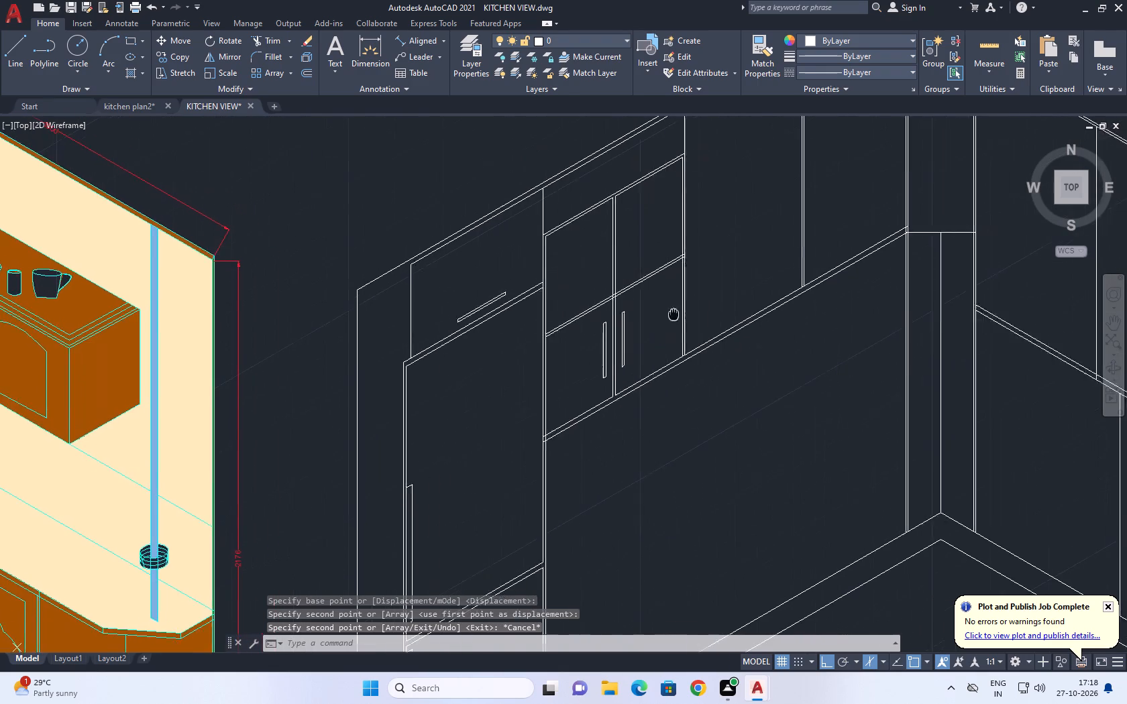
pyautogui.moveTo(668, 316); pyautogui.dragTo(536, 377, button='middle')
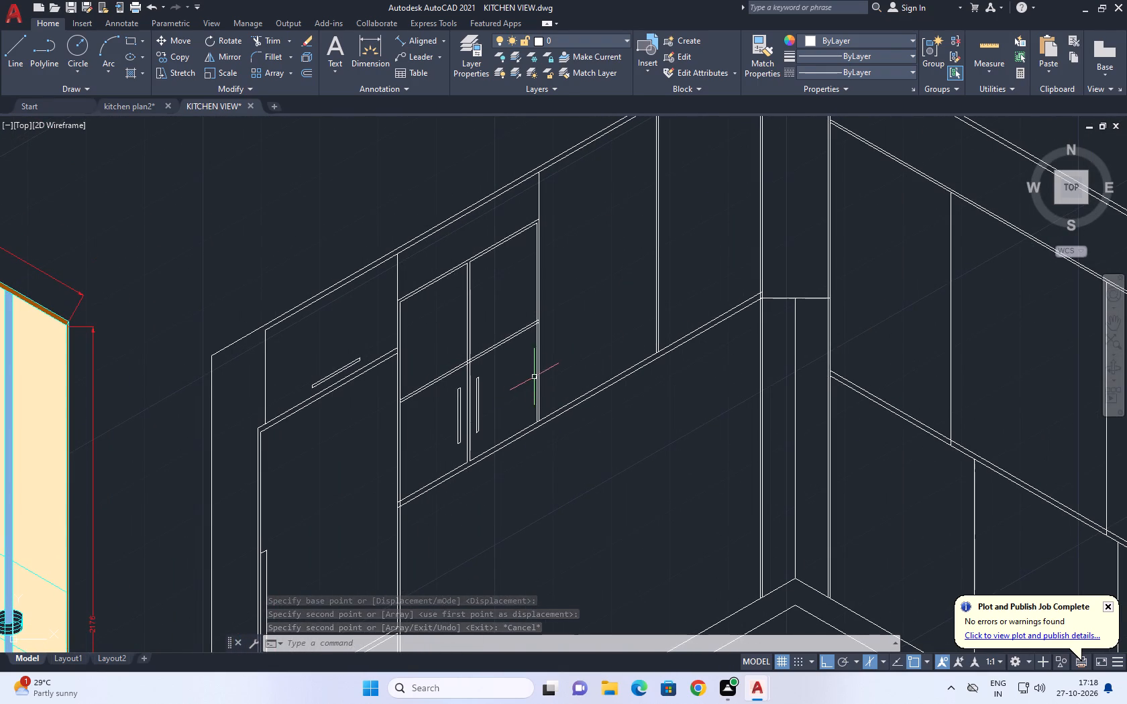
pyautogui.middleClick(588, 325)
pyautogui.scroll(2, 469, 361)
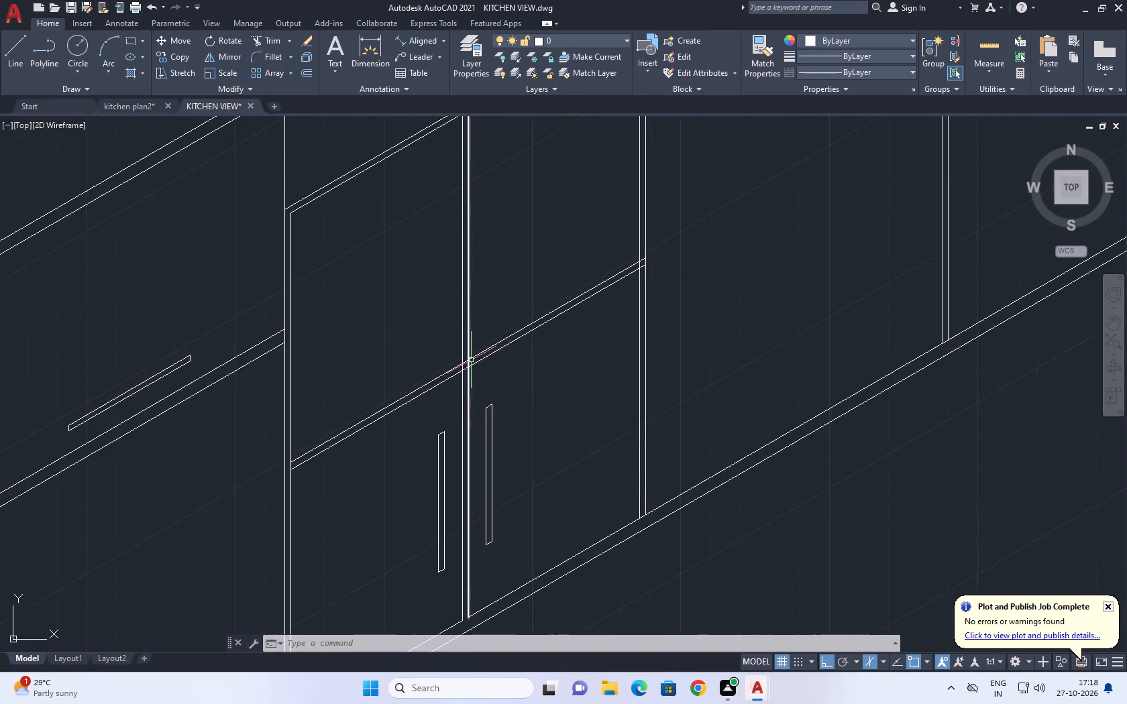
pyautogui.scroll(-3, 494, 363)
pyautogui.moveTo(581, 336); pyautogui.dragTo(550, 348, button='middle')
pyautogui.moveTo(574, 302); pyautogui.dragTo(560, 305, button='middle')
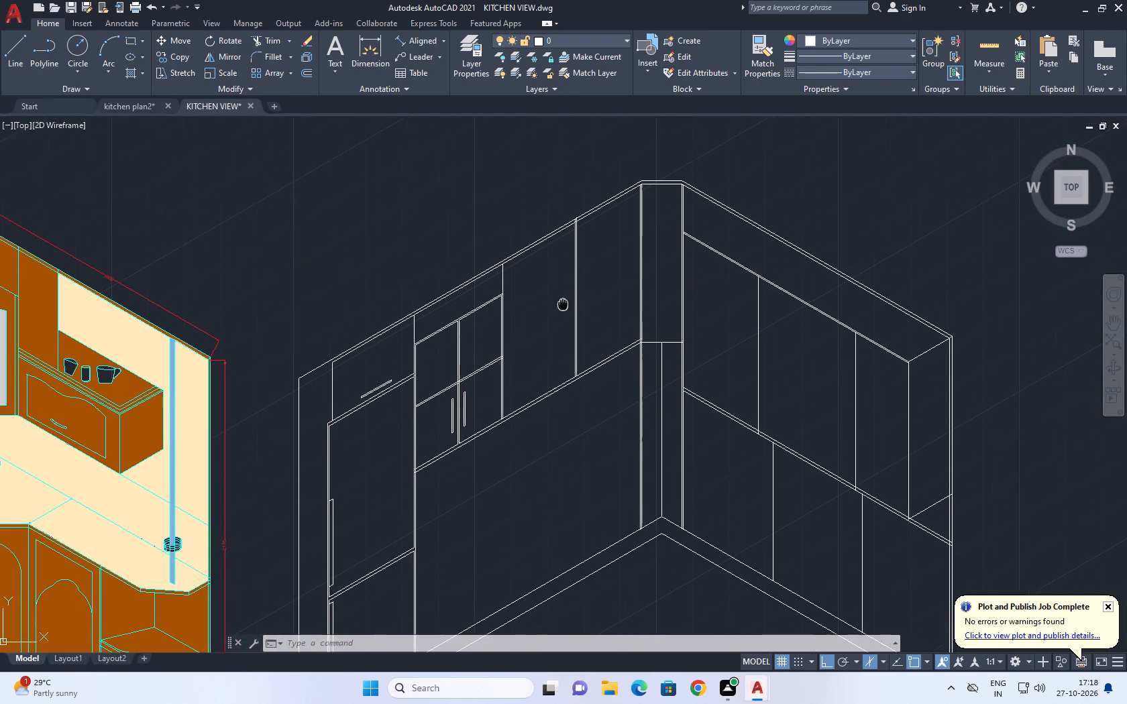
pyautogui.moveTo(560, 305); pyautogui.dragTo(532, 329, button='middle')
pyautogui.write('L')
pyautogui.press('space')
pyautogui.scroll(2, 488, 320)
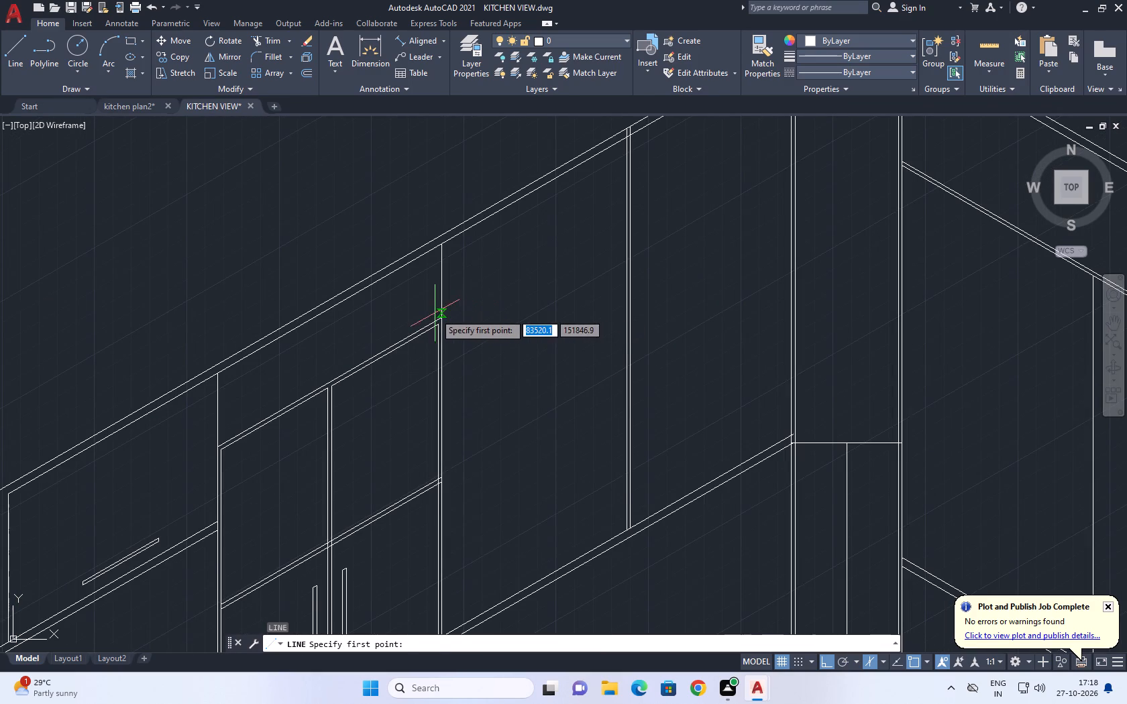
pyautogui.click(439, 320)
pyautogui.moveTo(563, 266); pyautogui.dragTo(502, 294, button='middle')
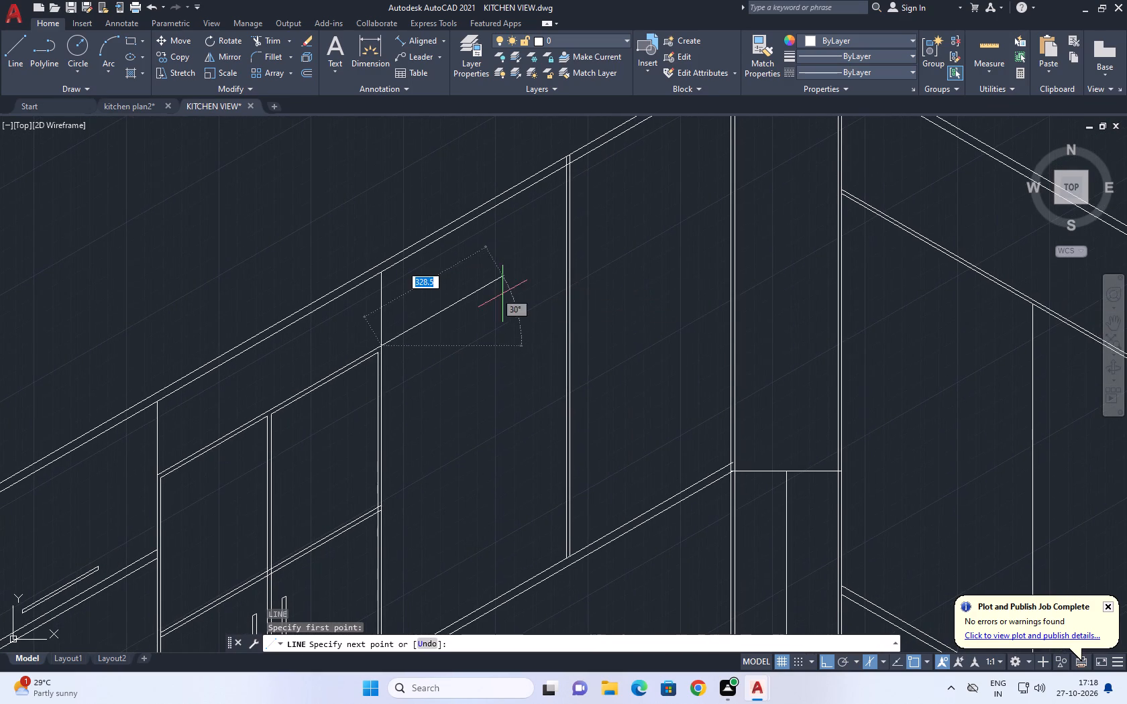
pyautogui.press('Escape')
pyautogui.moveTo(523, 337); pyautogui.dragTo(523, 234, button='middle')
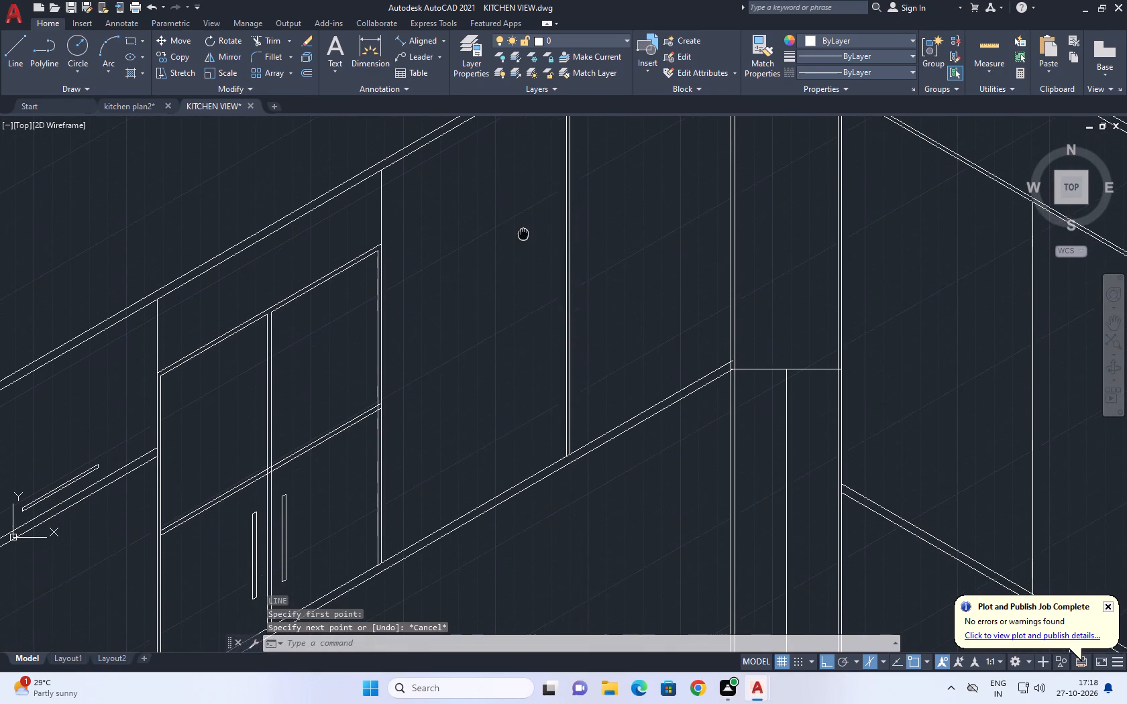
# Measure the vertical distance from the wall cabinets' top edge to the door pair's upper cross line at its far upright.
pyautogui.moveTo(523, 234); pyautogui.dragTo(523, 223, button='middle')
pyautogui.press('d')
pyautogui.write('LI')
pyautogui.press('space')
pyautogui.click(381, 156)
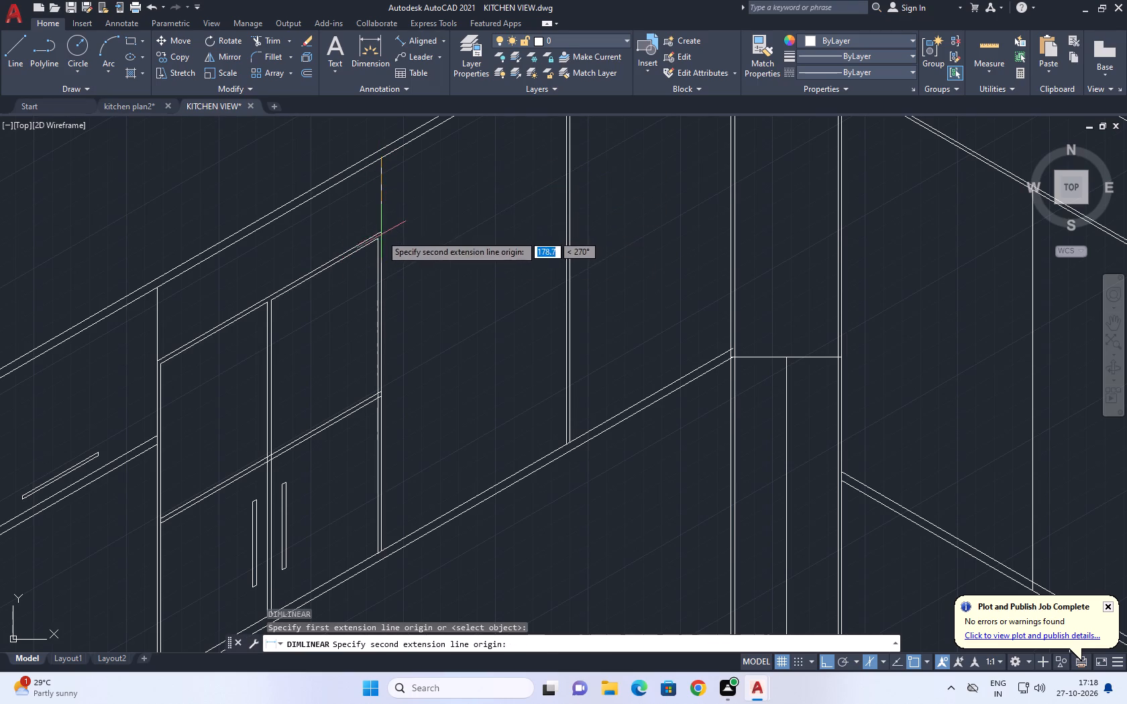
pyautogui.click(380, 235)
pyautogui.press('Escape')
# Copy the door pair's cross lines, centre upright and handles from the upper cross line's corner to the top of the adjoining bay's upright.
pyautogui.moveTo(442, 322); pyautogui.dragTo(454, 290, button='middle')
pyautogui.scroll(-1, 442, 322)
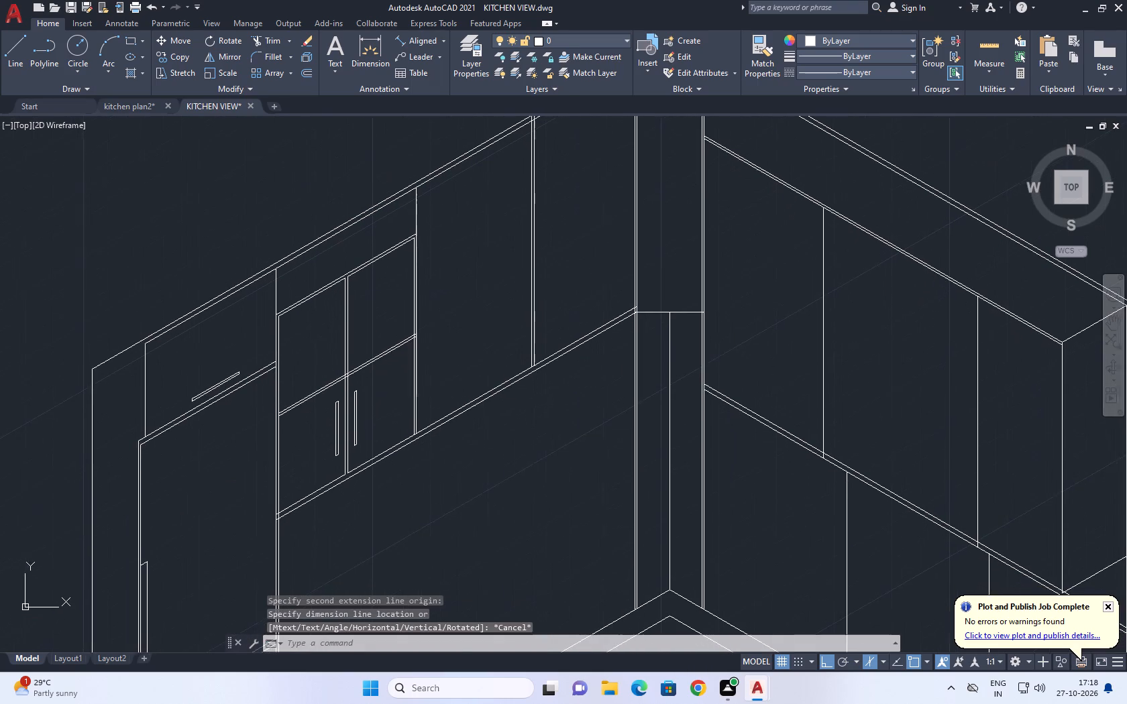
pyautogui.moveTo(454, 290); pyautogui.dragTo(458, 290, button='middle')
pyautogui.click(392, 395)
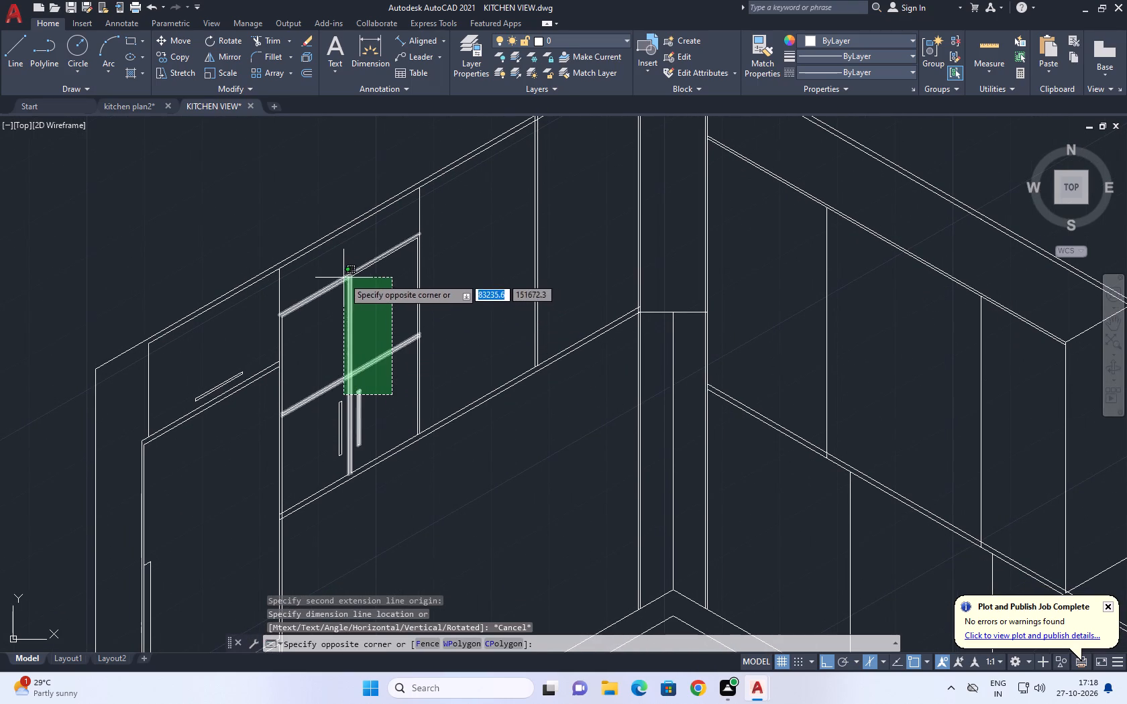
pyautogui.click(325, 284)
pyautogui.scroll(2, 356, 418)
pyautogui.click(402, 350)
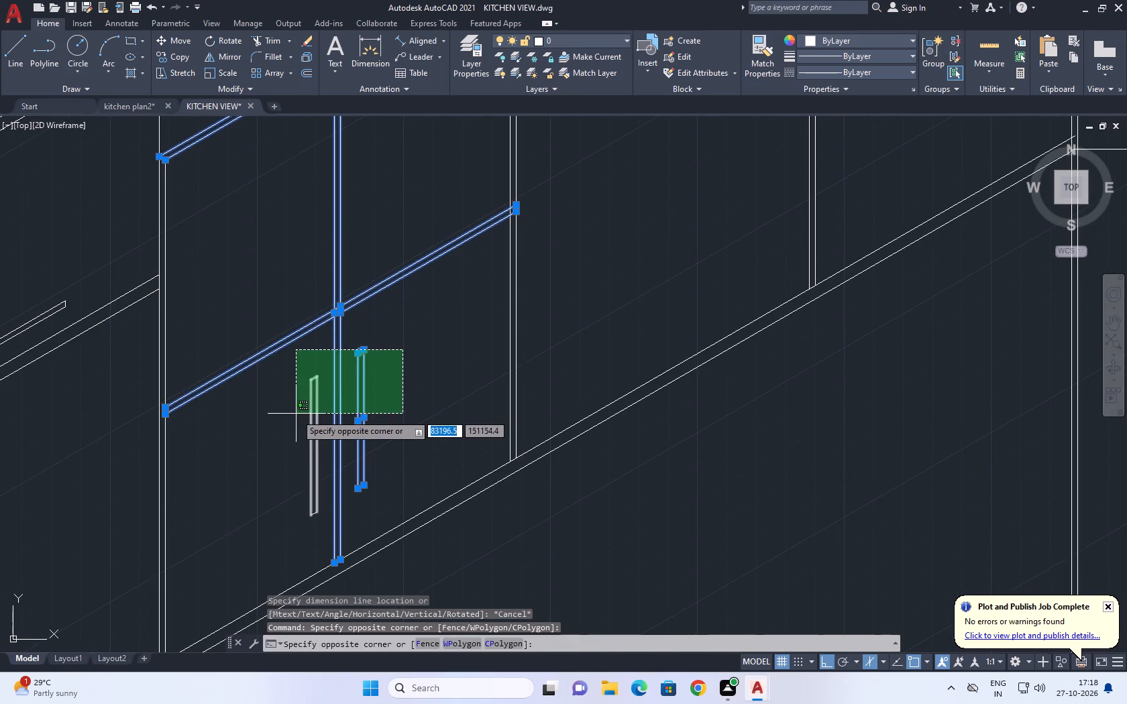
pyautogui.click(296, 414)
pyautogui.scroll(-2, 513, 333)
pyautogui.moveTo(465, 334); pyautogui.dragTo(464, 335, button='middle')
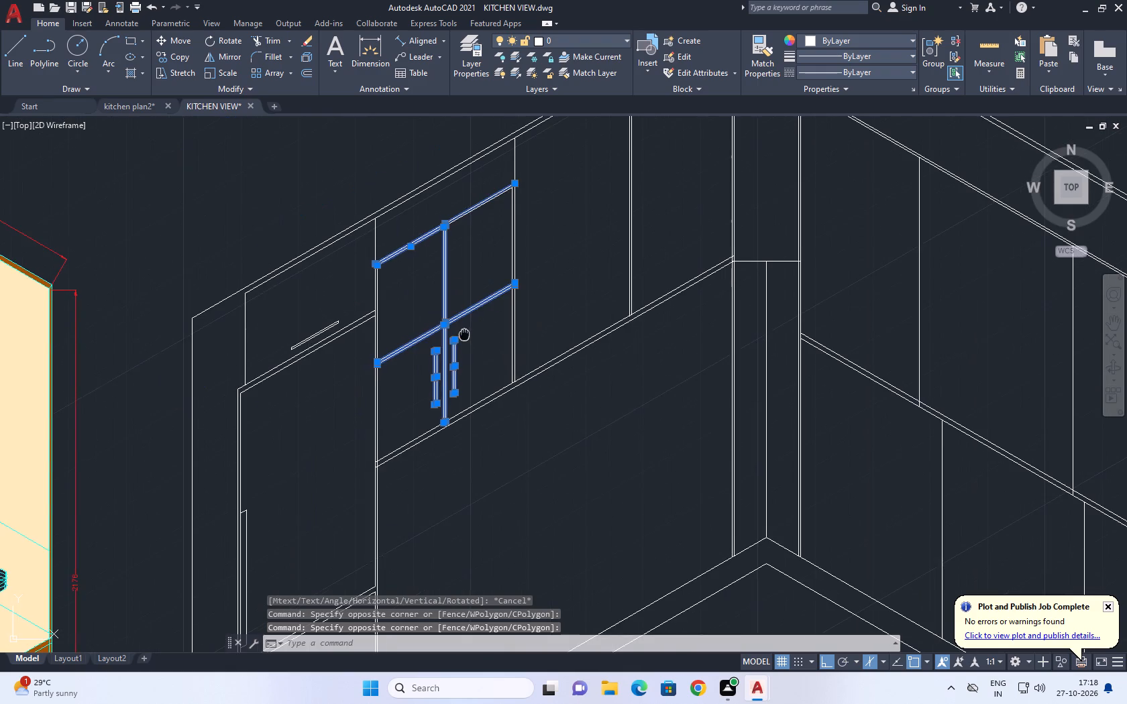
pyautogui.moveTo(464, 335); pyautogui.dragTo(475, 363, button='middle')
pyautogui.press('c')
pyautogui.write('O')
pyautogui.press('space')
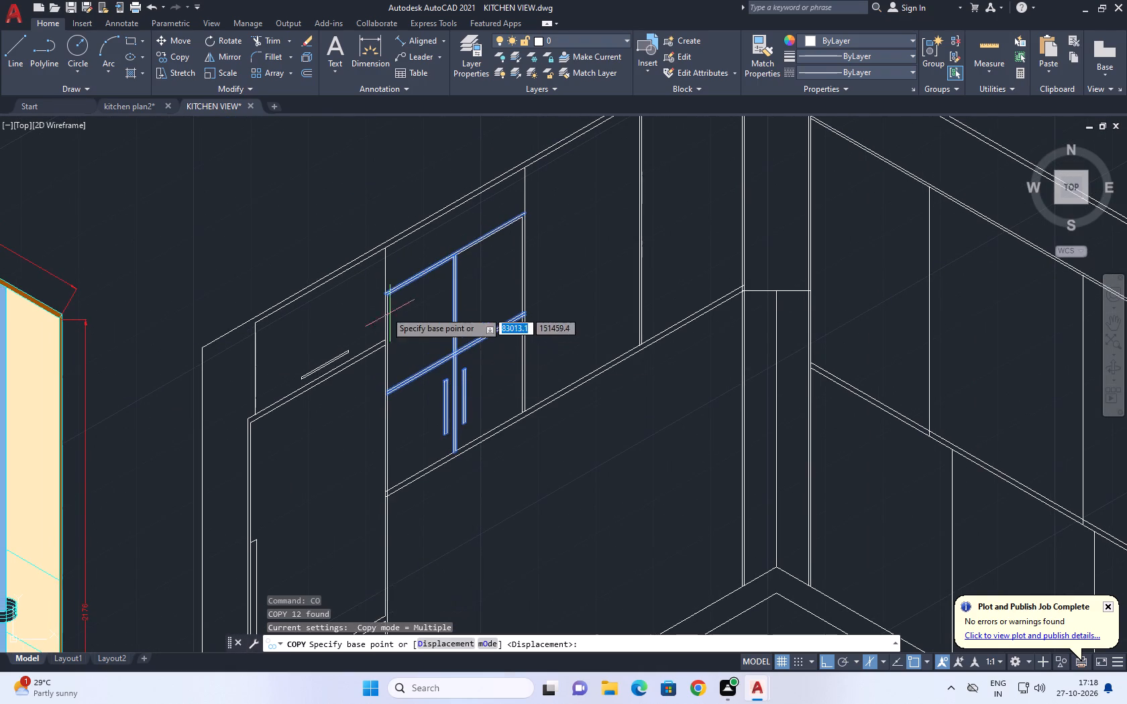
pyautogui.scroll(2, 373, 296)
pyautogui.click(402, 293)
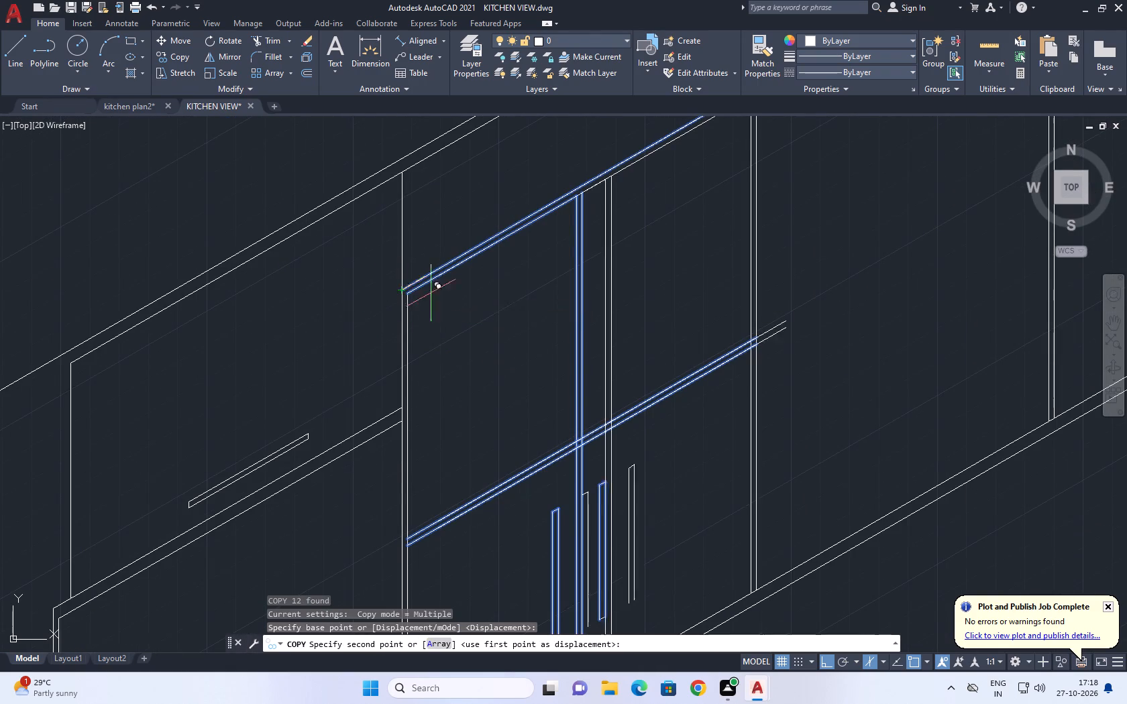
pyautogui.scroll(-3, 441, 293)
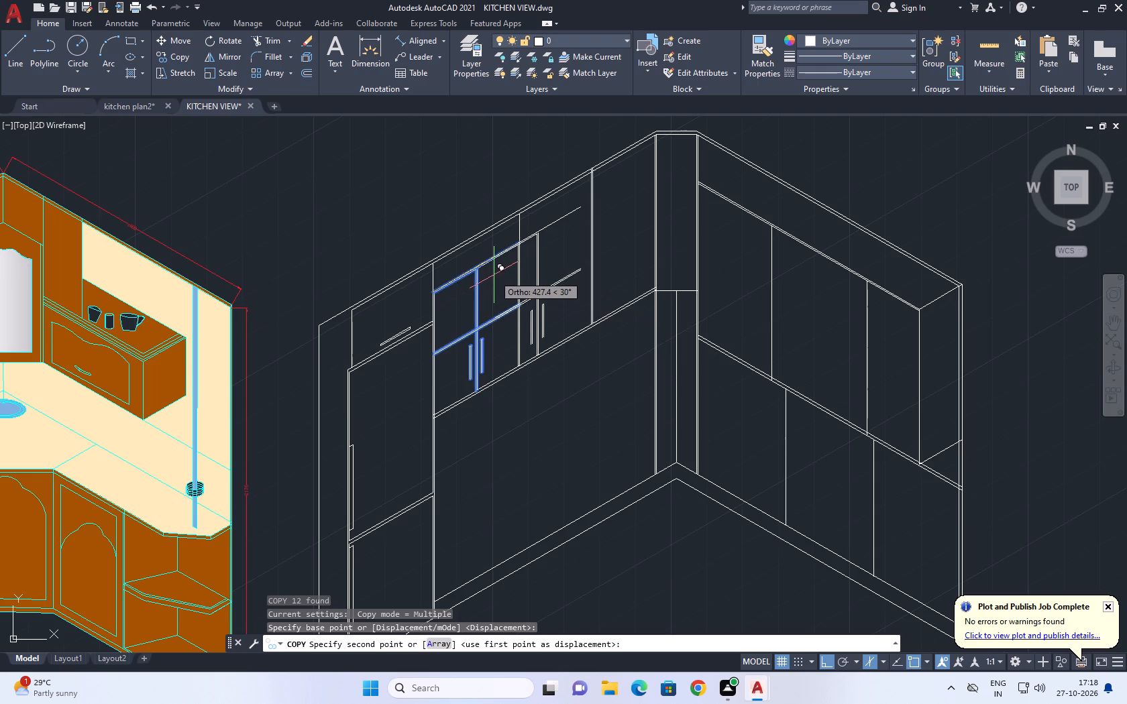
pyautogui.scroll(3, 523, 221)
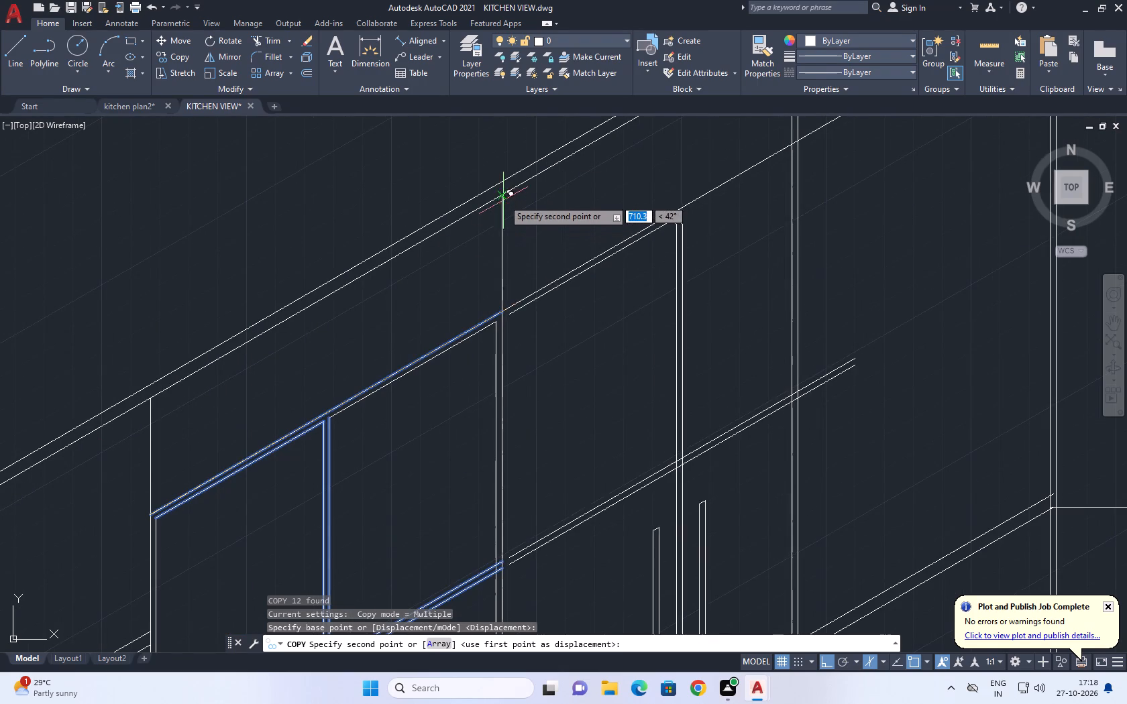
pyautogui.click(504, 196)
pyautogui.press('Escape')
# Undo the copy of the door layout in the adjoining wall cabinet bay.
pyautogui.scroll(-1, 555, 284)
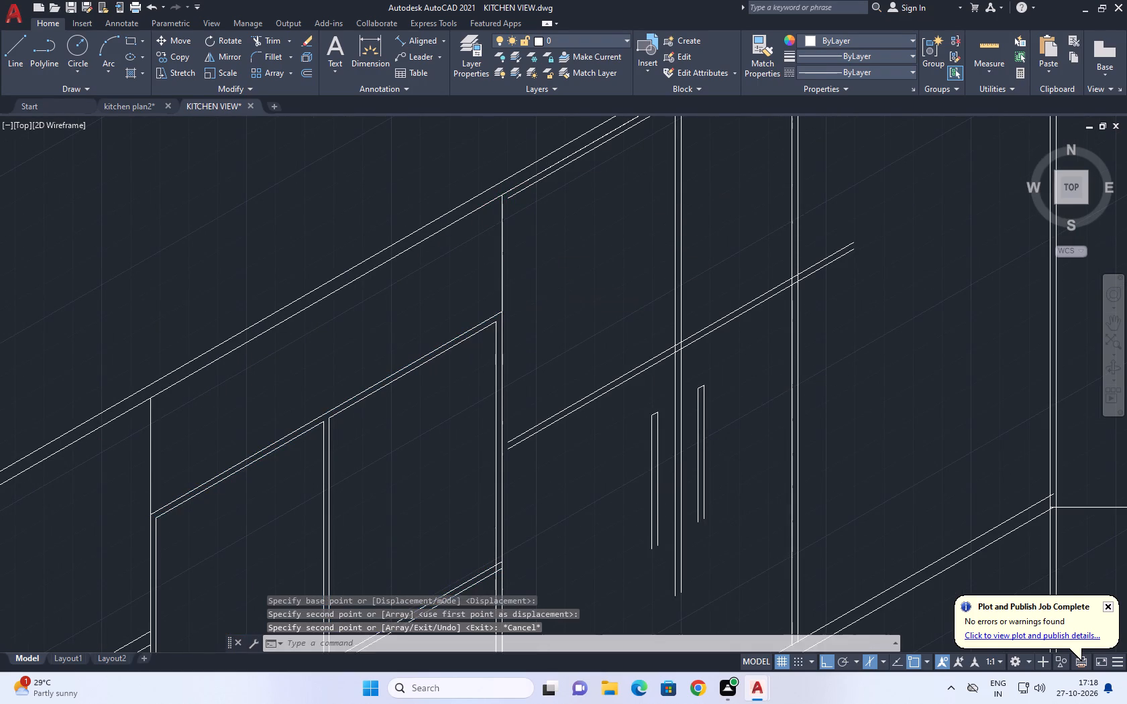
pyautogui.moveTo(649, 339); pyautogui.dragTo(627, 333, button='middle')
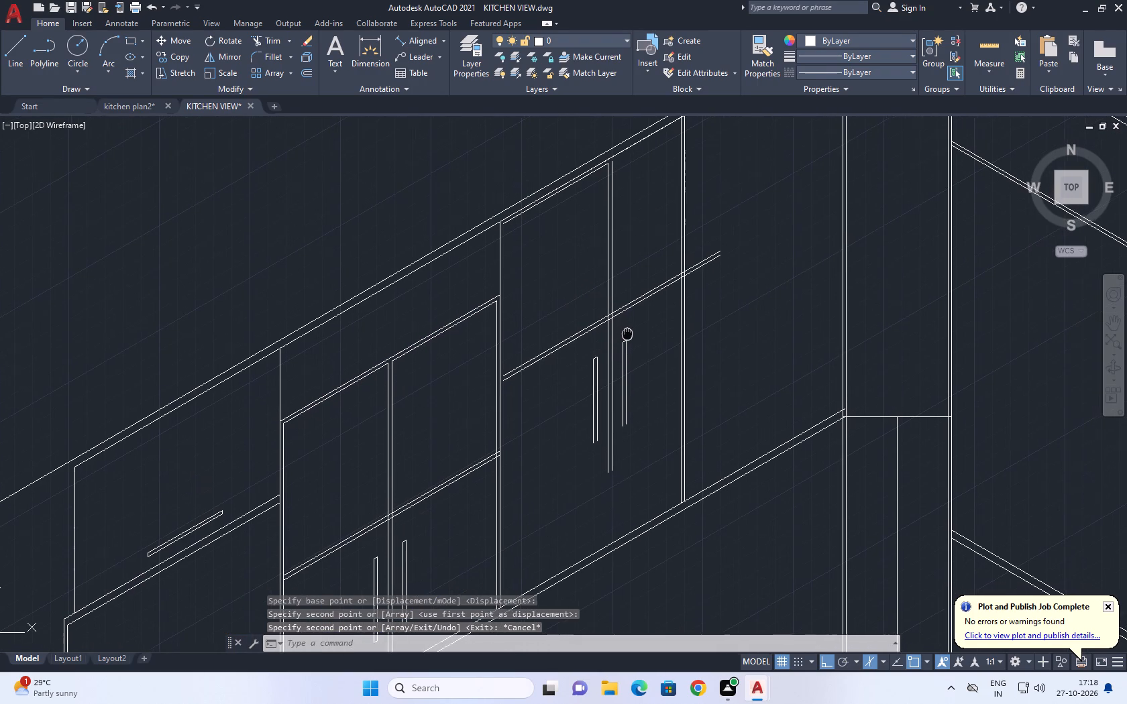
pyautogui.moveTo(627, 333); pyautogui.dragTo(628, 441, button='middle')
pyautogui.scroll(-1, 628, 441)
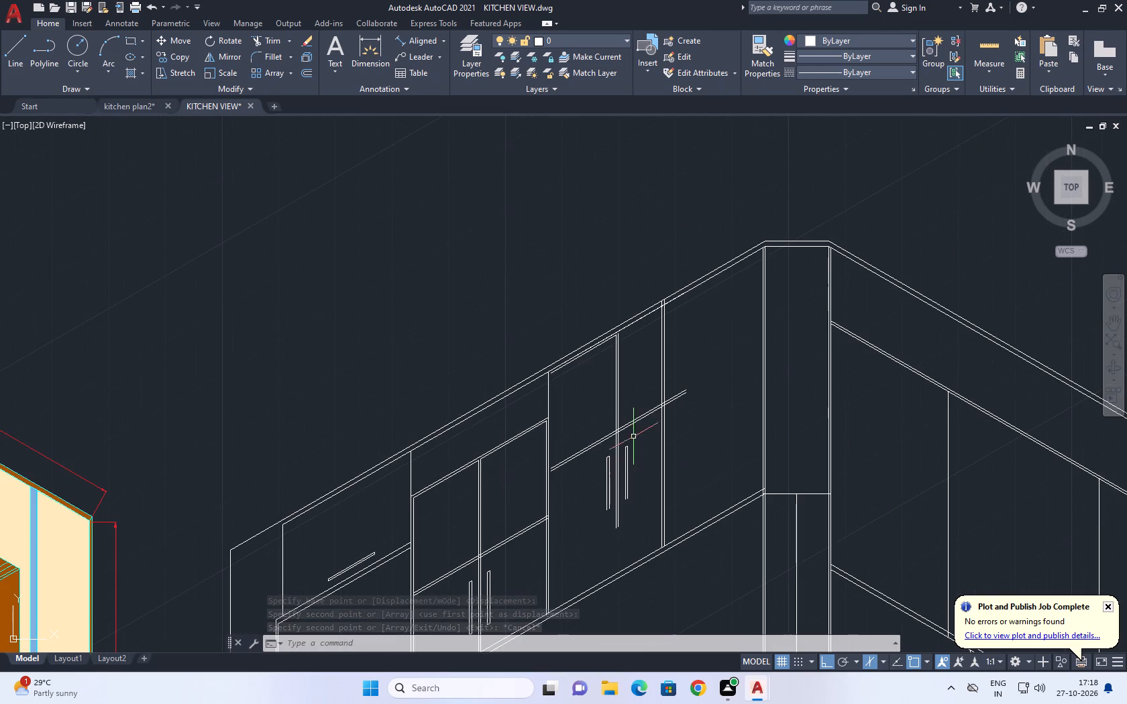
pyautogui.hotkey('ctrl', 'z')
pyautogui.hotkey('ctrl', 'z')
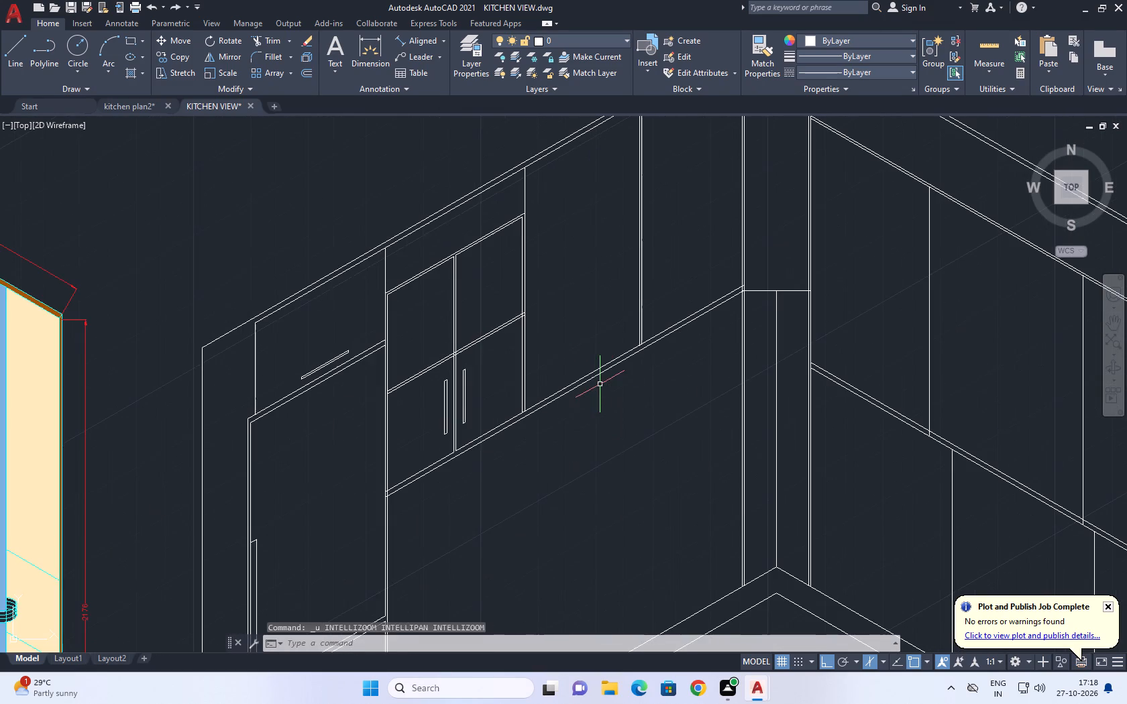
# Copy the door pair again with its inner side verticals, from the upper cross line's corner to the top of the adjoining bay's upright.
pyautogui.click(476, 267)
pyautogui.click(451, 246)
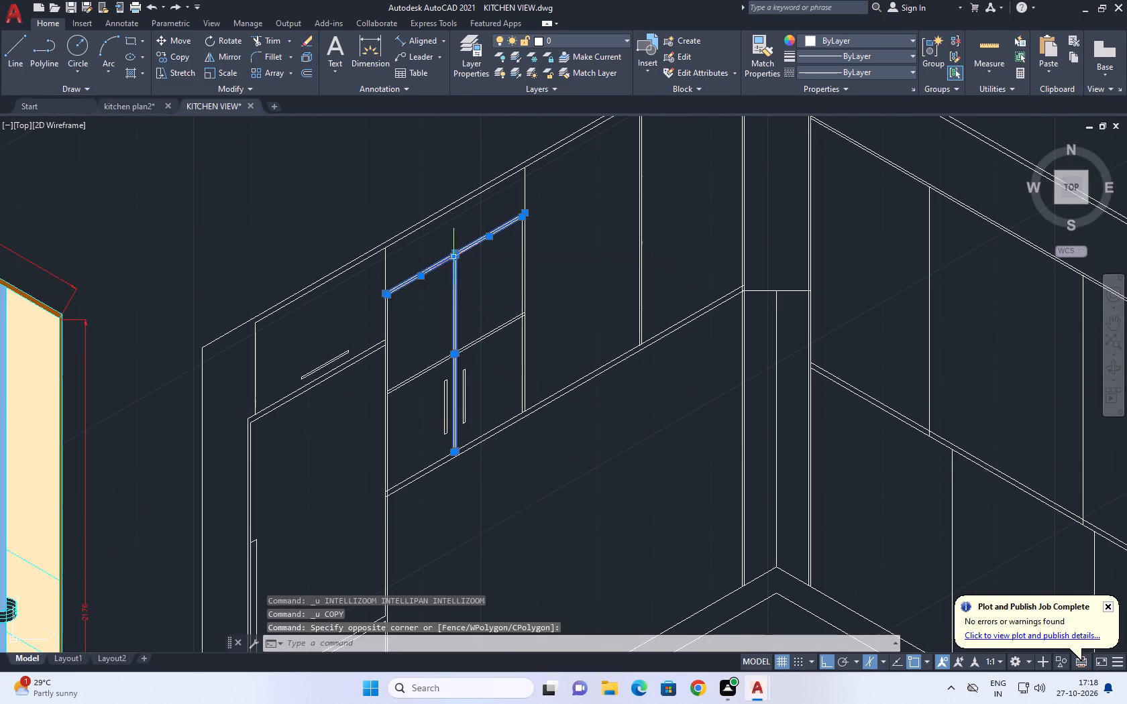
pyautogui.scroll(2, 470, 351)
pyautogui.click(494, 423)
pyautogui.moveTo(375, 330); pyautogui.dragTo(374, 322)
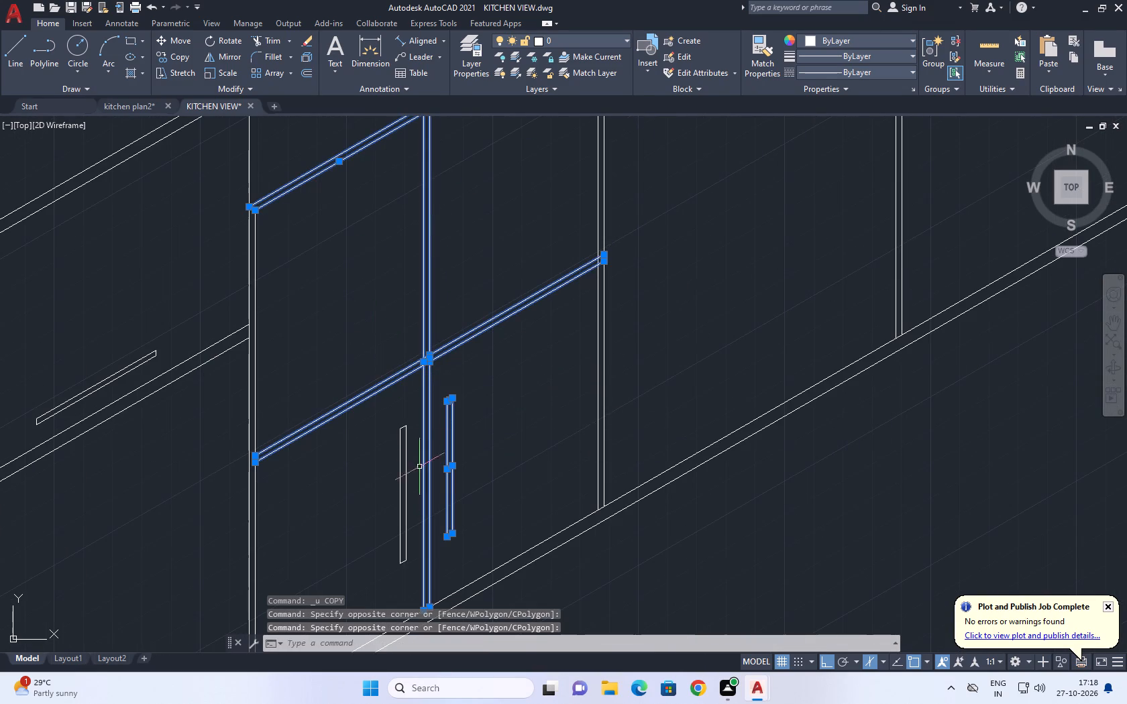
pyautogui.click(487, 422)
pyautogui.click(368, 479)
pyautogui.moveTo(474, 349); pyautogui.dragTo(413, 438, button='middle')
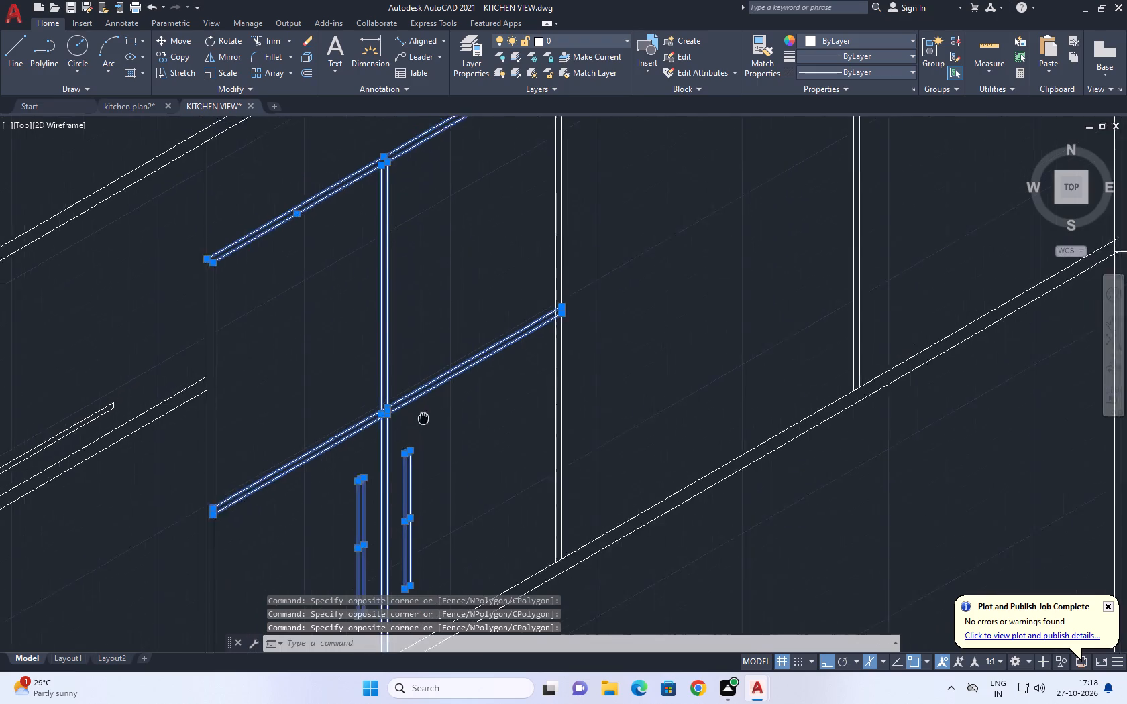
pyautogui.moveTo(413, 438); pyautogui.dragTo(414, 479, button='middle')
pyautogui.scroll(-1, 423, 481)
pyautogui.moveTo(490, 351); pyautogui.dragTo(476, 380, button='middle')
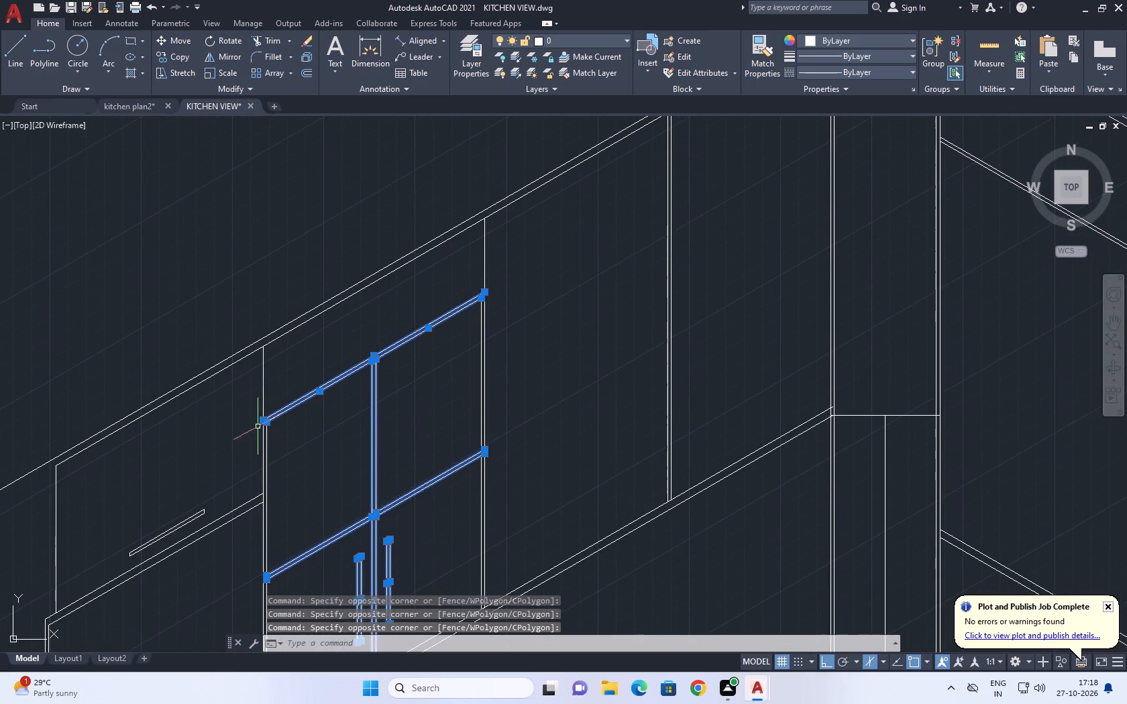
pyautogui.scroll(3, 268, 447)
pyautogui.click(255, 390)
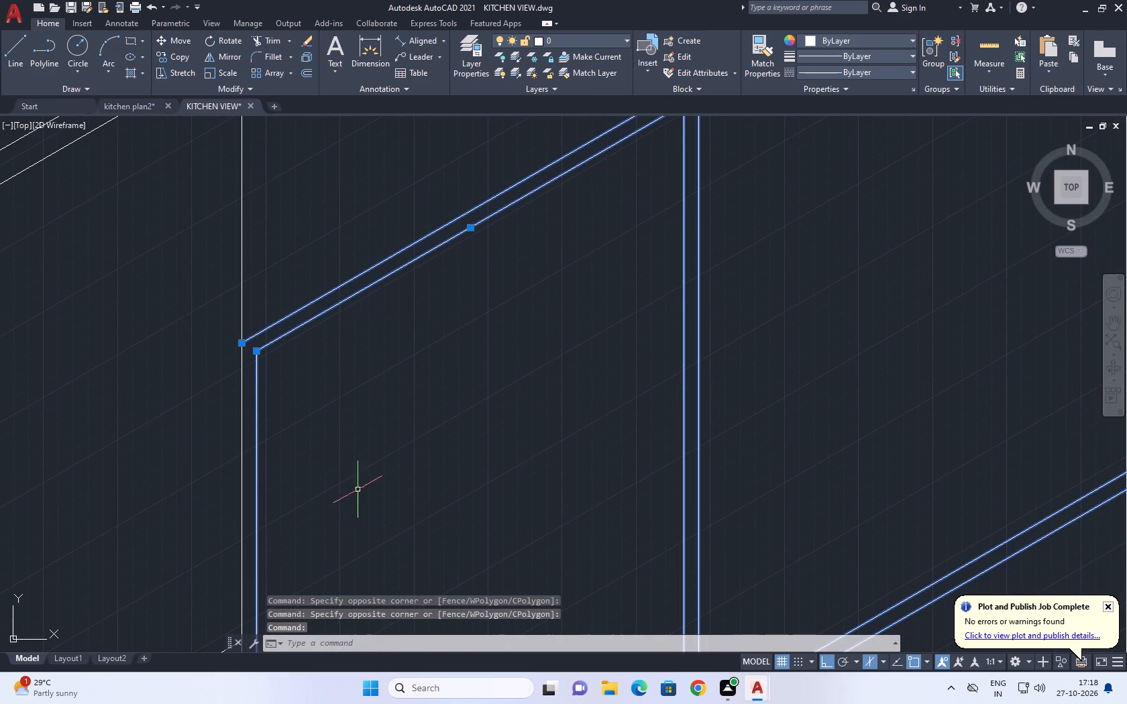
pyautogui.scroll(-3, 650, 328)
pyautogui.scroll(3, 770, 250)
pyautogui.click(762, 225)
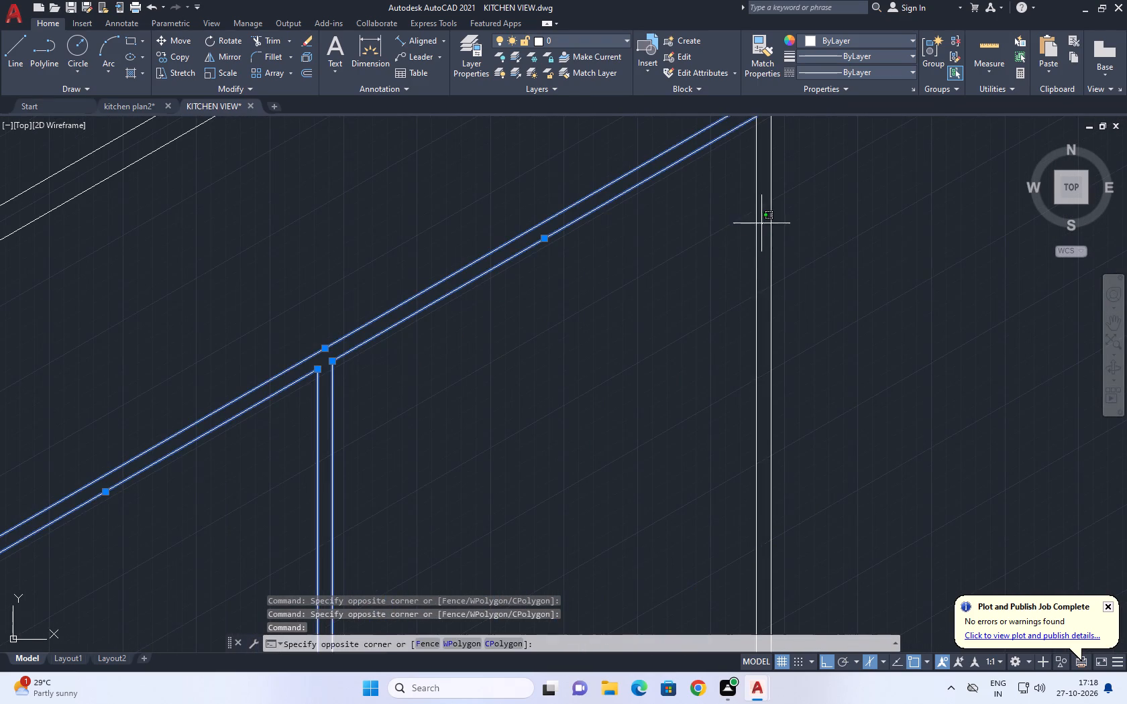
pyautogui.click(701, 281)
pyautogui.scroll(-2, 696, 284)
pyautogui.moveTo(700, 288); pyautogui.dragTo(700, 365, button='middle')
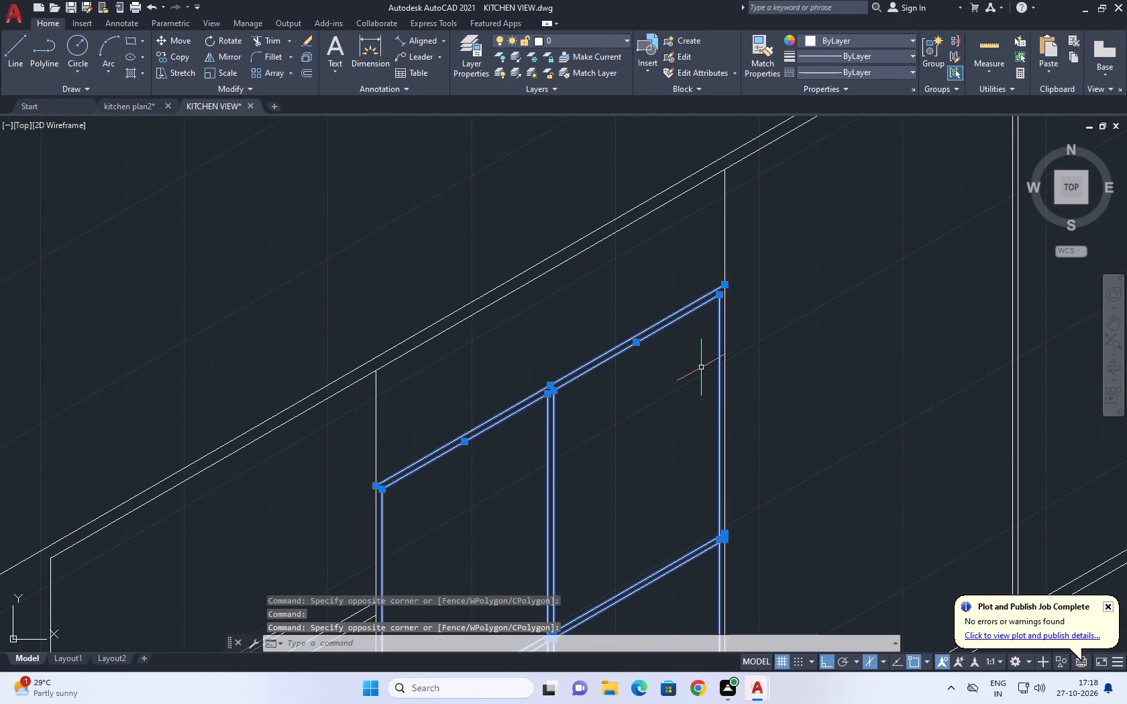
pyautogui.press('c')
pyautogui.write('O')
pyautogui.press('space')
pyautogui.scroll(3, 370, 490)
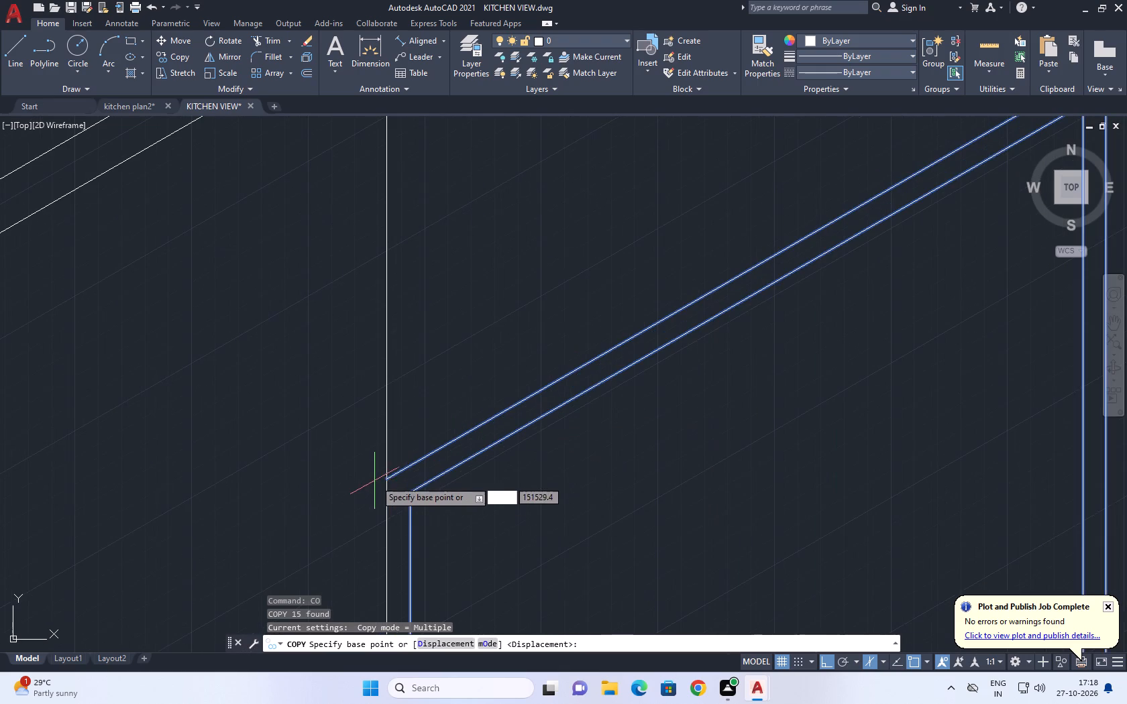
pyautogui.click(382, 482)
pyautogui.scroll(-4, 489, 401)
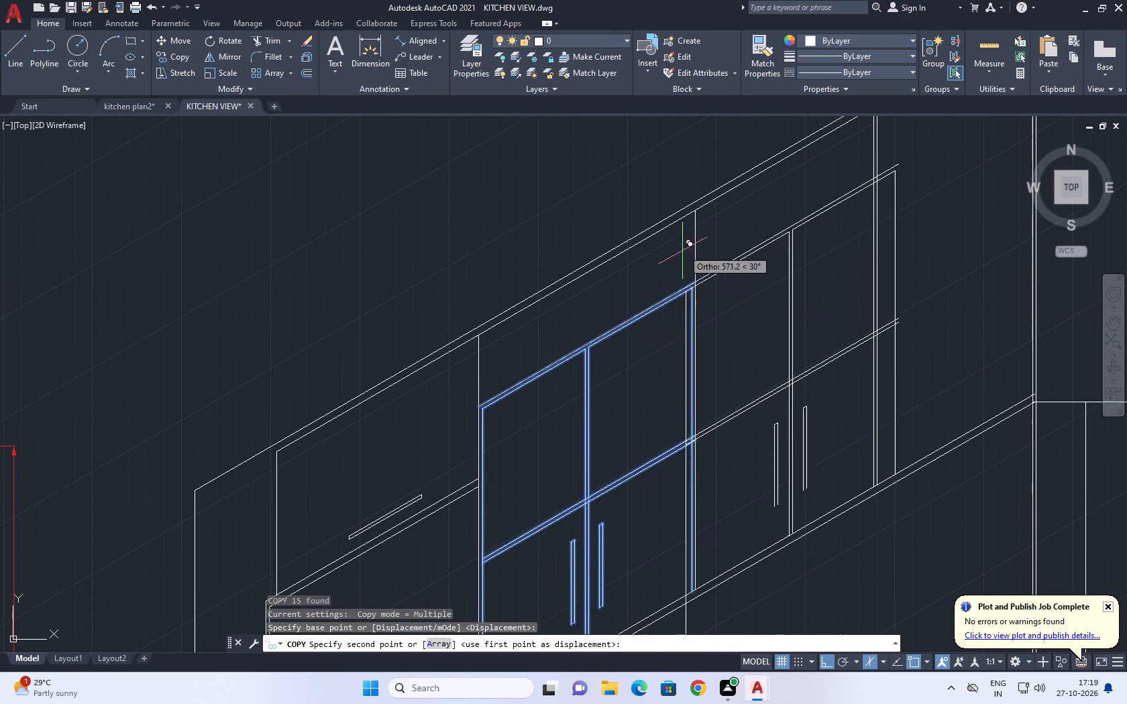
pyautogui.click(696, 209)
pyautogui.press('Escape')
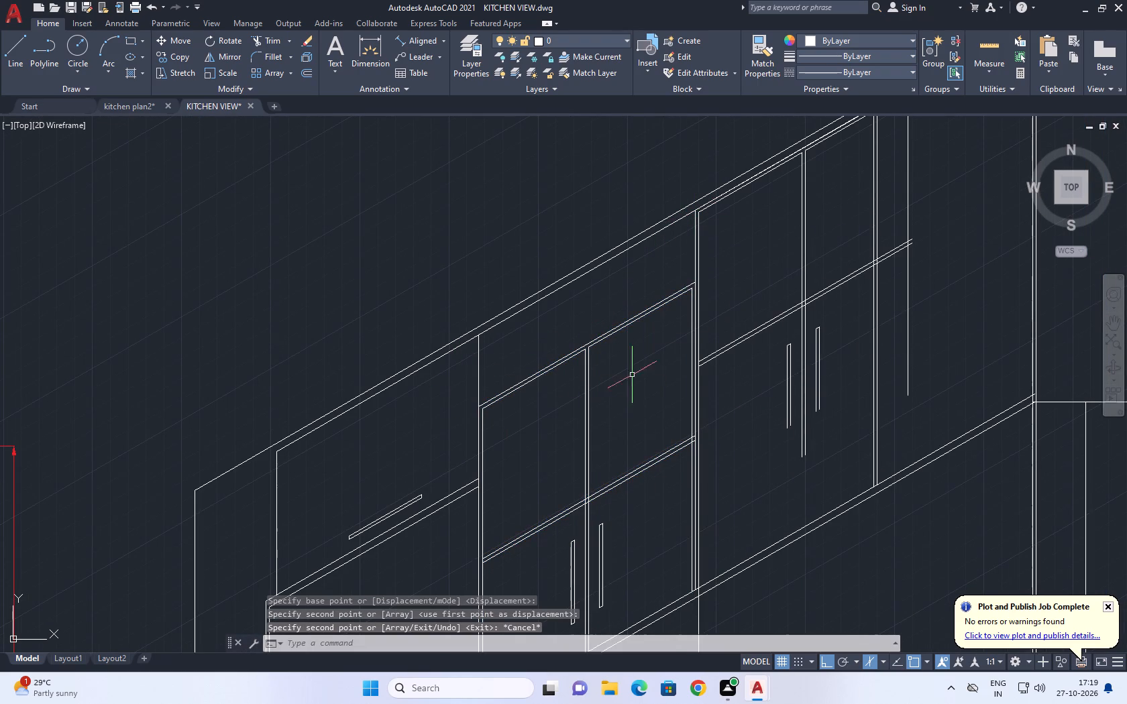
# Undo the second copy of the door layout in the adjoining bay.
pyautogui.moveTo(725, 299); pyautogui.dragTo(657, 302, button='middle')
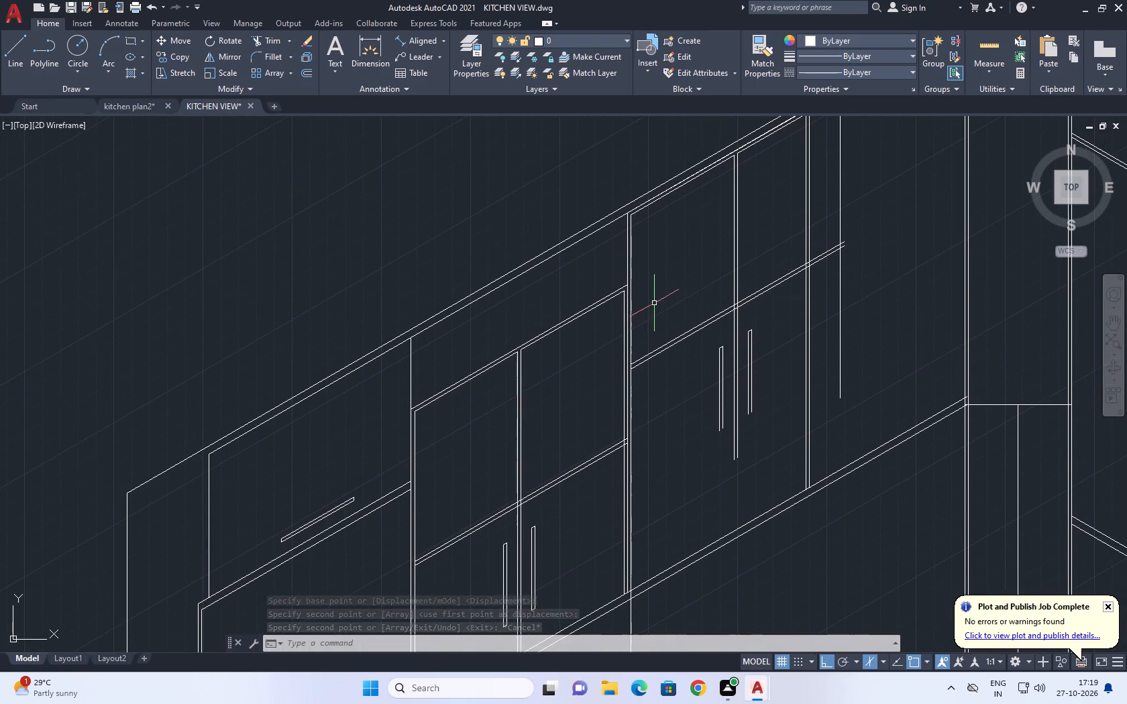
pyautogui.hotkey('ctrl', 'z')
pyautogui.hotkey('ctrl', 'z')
# Copy the full-height upright beyond the door pair 10 units at 30° into the adjoining wall cabinet bay.
pyautogui.scroll(-2, 669, 355)
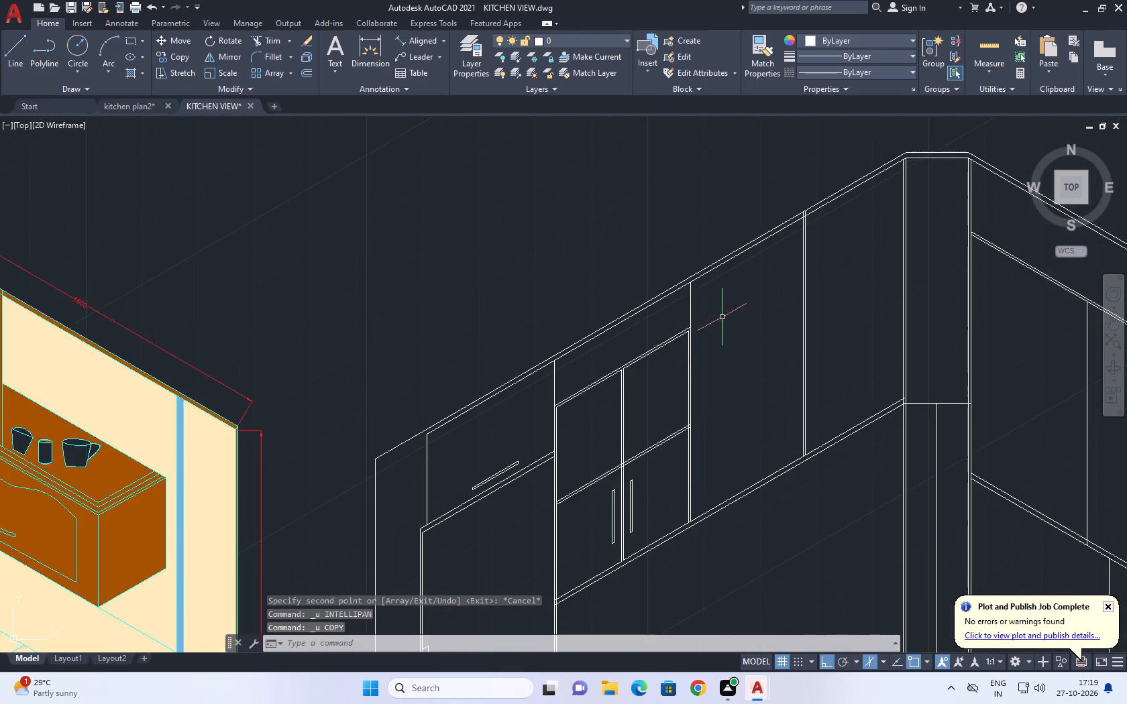
pyautogui.moveTo(699, 317); pyautogui.dragTo(458, 378, button='middle')
pyautogui.moveTo(511, 396); pyautogui.dragTo(483, 361, button='middle')
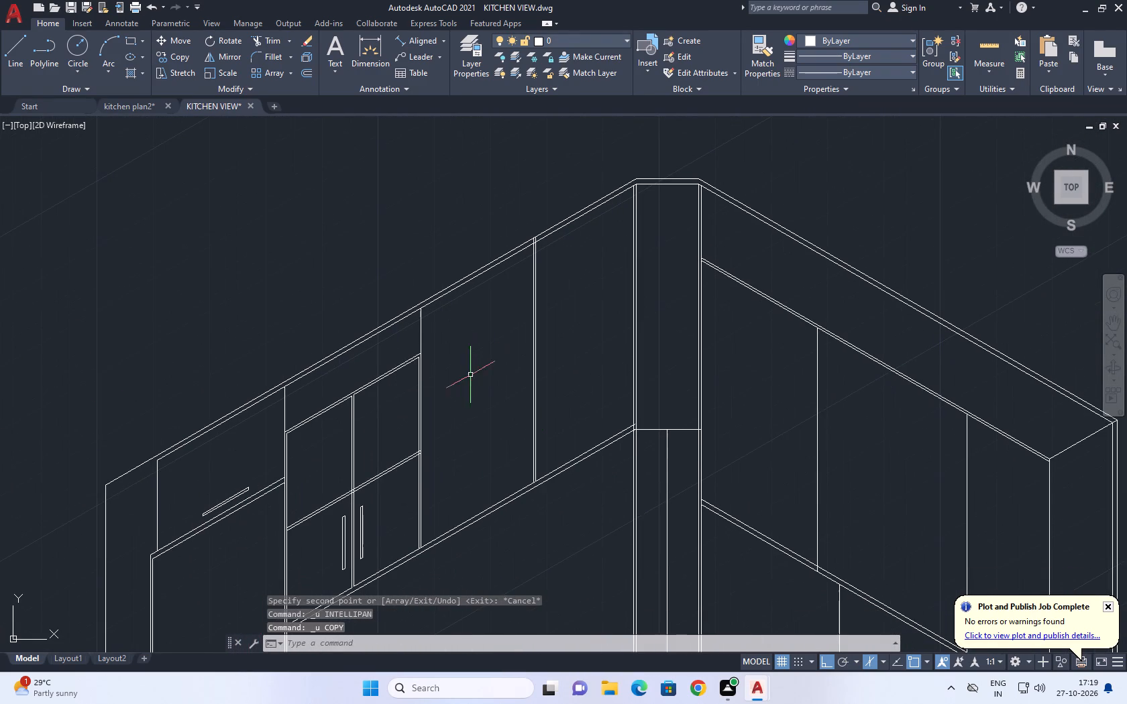
pyautogui.scroll(2, 406, 348)
pyautogui.click(437, 322)
pyautogui.click(440, 295)
pyautogui.click(451, 295)
pyautogui.click(425, 302)
pyautogui.moveTo(474, 305); pyautogui.dragTo(465, 352, button='middle')
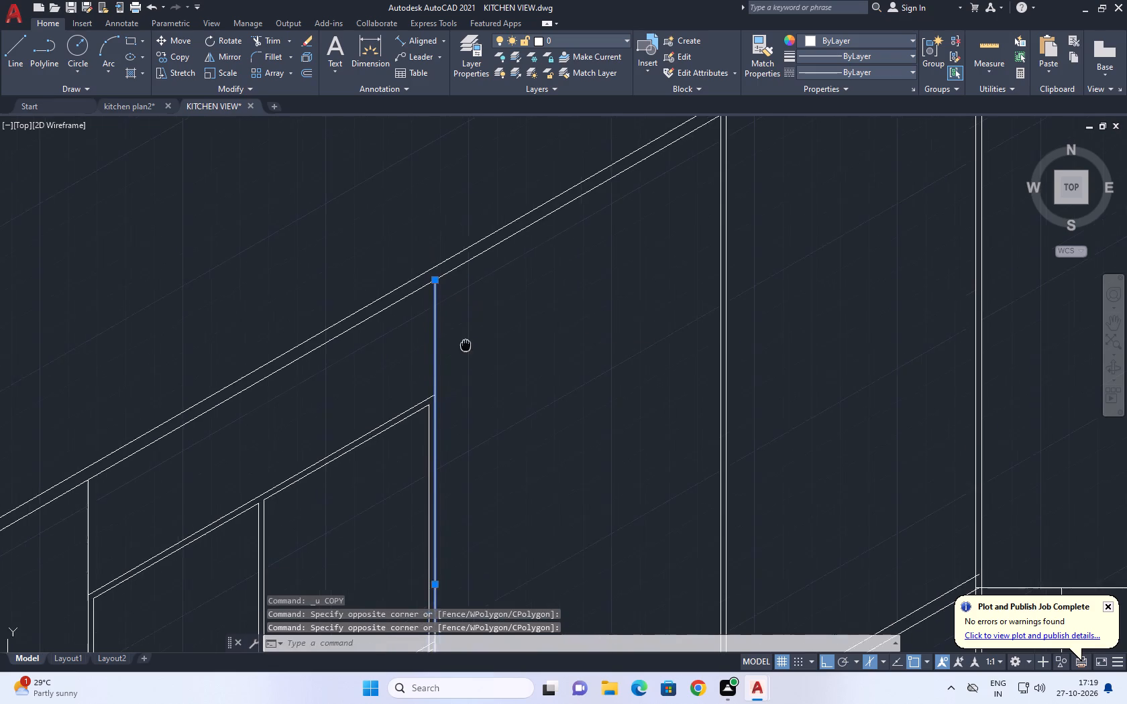
pyautogui.moveTo(465, 352); pyautogui.dragTo(462, 367, button='middle')
pyautogui.press('c')
pyautogui.press('o')
pyautogui.press('space')
pyautogui.click(451, 426)
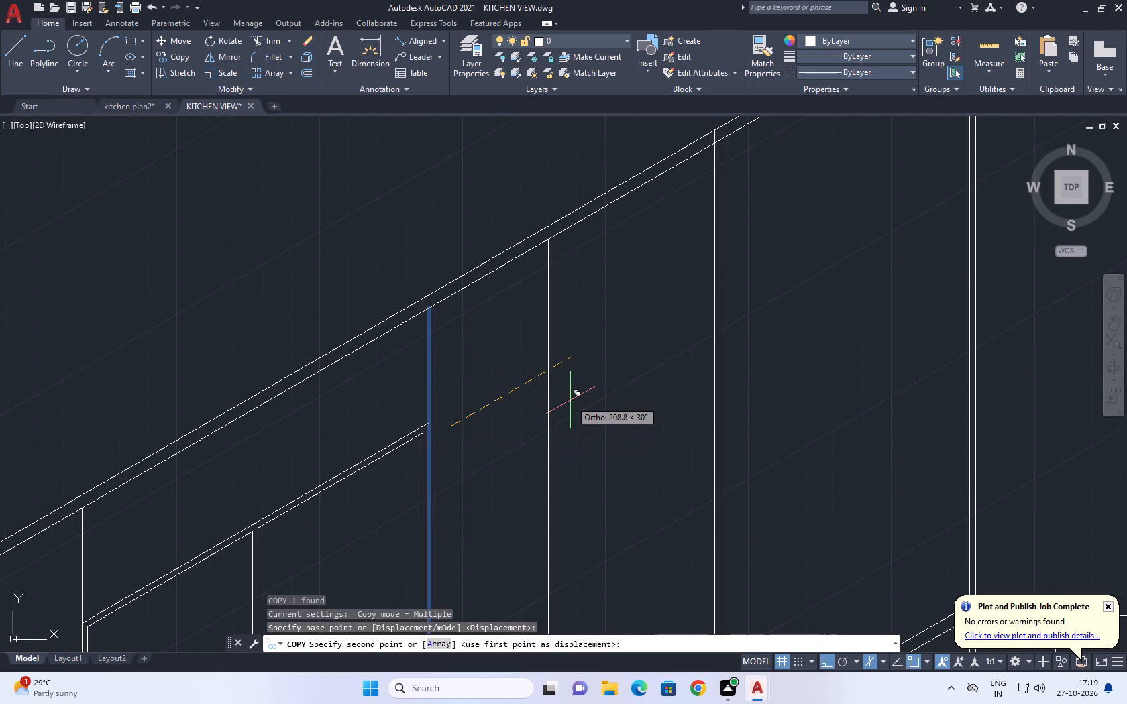
pyautogui.press('1')
pyautogui.press('0')
pyautogui.write('M N')
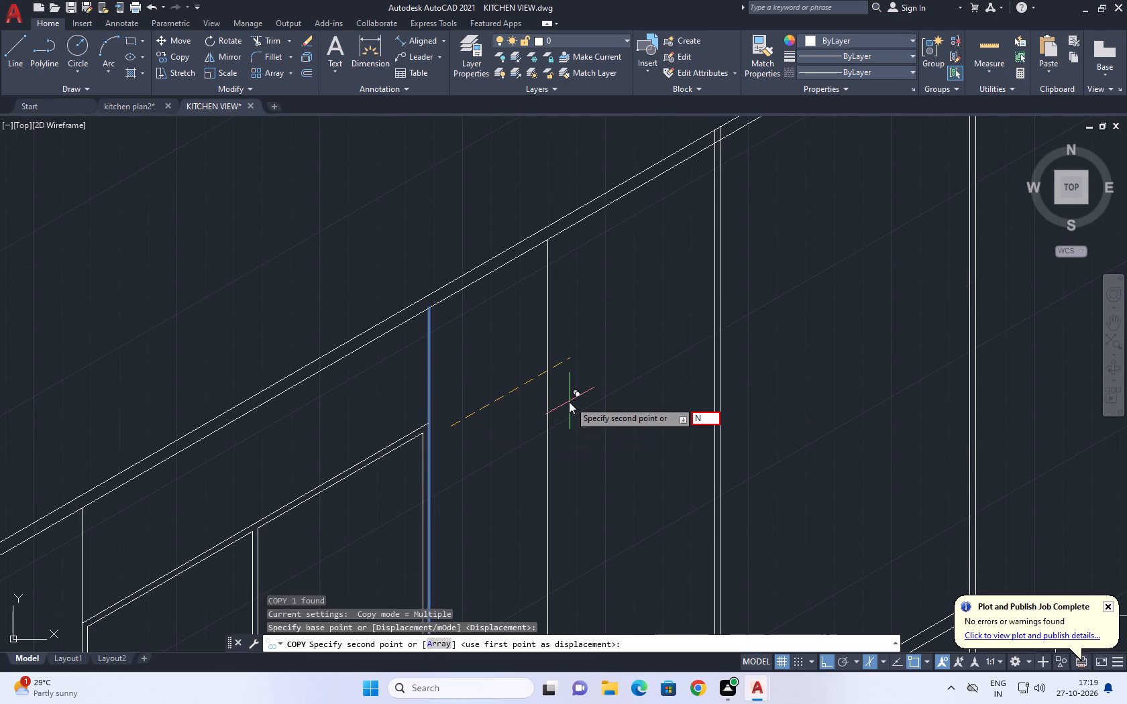
pyautogui.press('BackSpace')
pyautogui.write('10')
pyautogui.press('space')
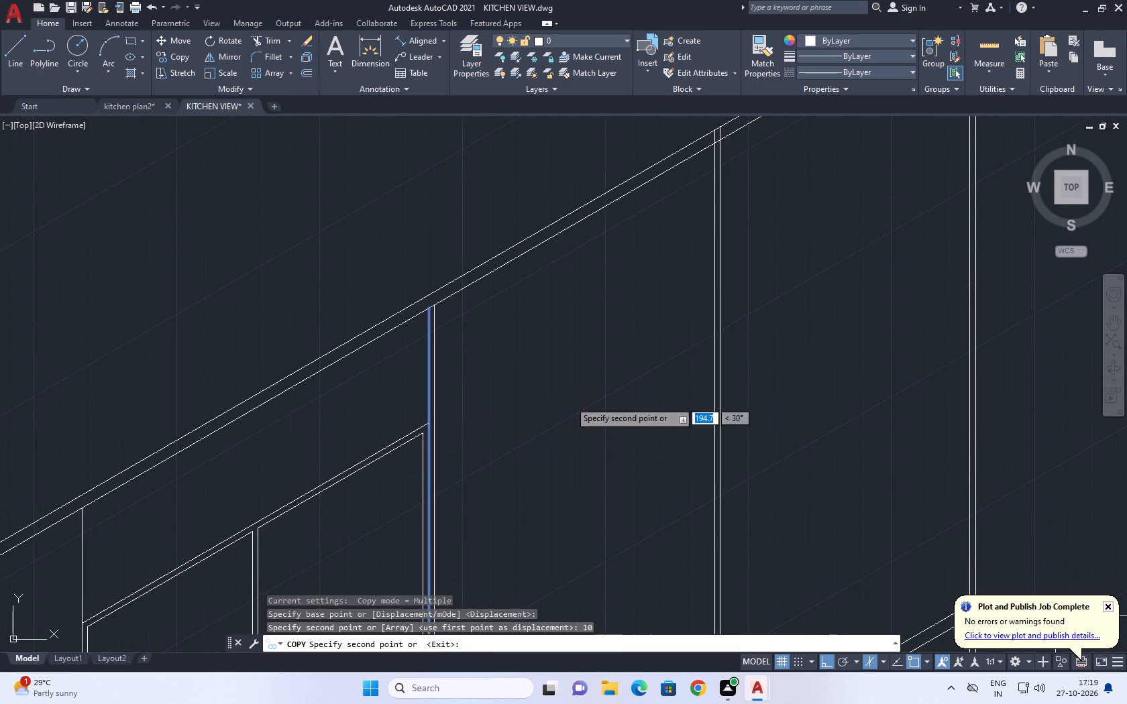
pyautogui.press('Escape')
# Trim the next double upright's ends above the lower top-edge line and that line's segment between the two verticals.
pyautogui.moveTo(533, 286); pyautogui.dragTo(480, 291, button='middle')
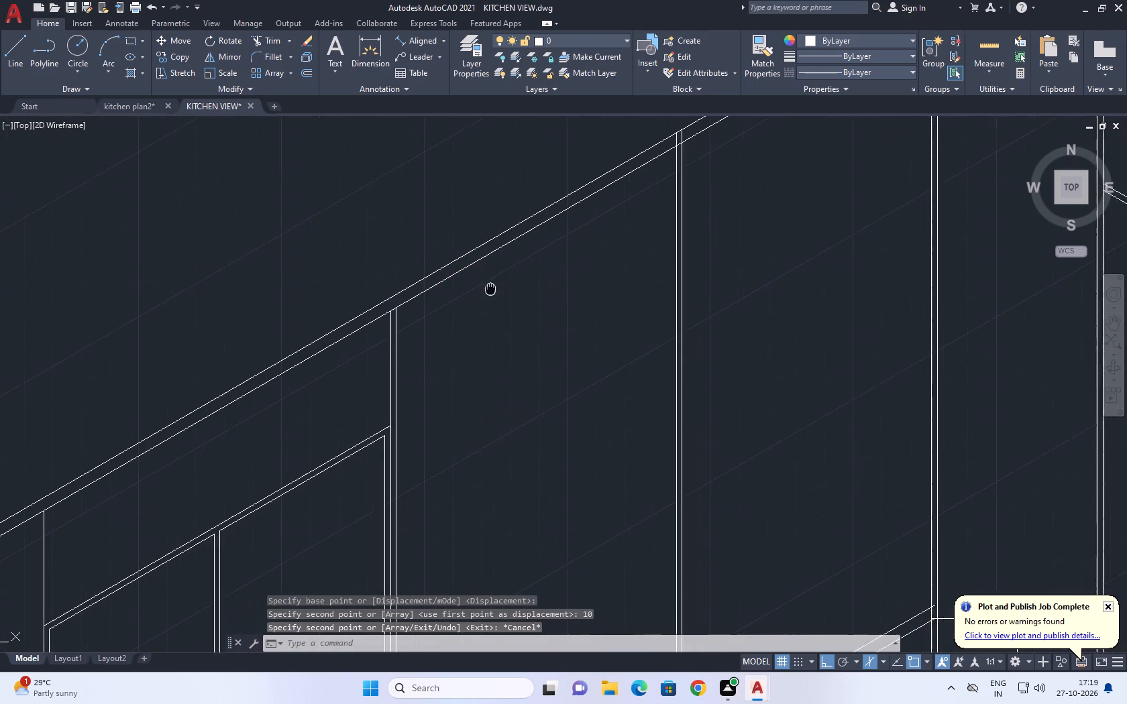
pyautogui.moveTo(480, 291); pyautogui.dragTo(476, 326, button='middle')
pyautogui.scroll(-1, 627, 320)
pyautogui.moveTo(531, 291); pyautogui.dragTo(544, 312, button='middle')
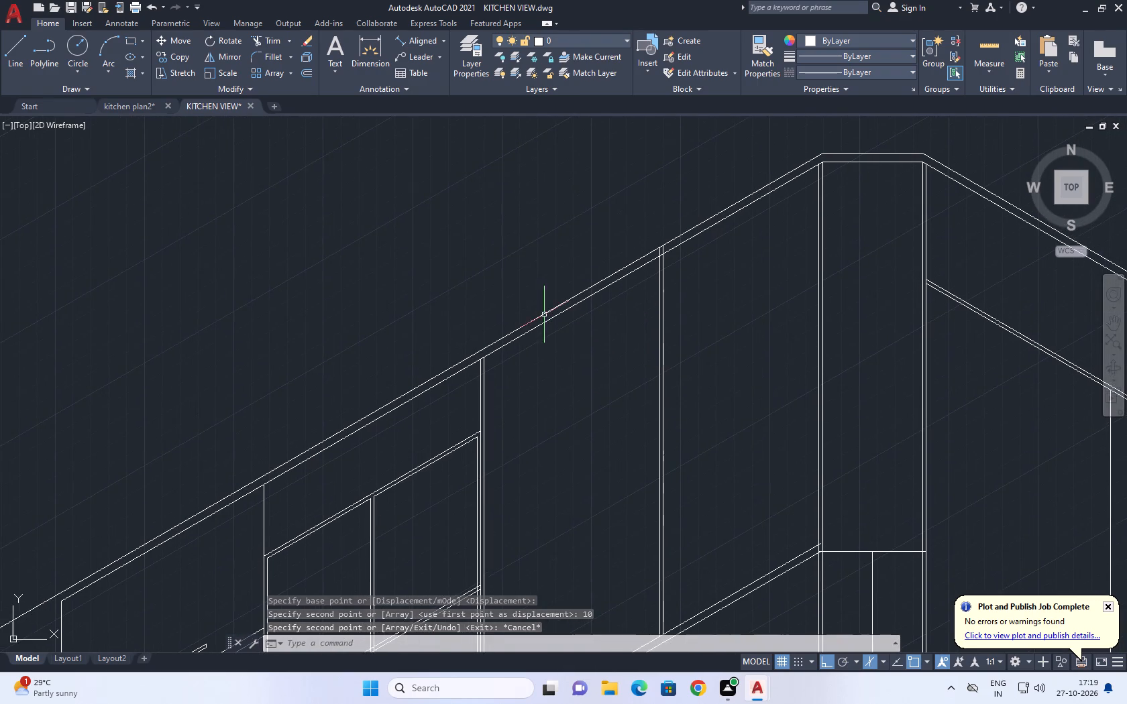
pyautogui.scroll(-1, 523, 382)
pyautogui.scroll(1, 493, 411)
pyautogui.moveTo(525, 326); pyautogui.dragTo(506, 367, button='middle')
pyautogui.write('TR')
pyautogui.press('space')
pyautogui.scroll(5, 652, 266)
pyautogui.click(641, 311)
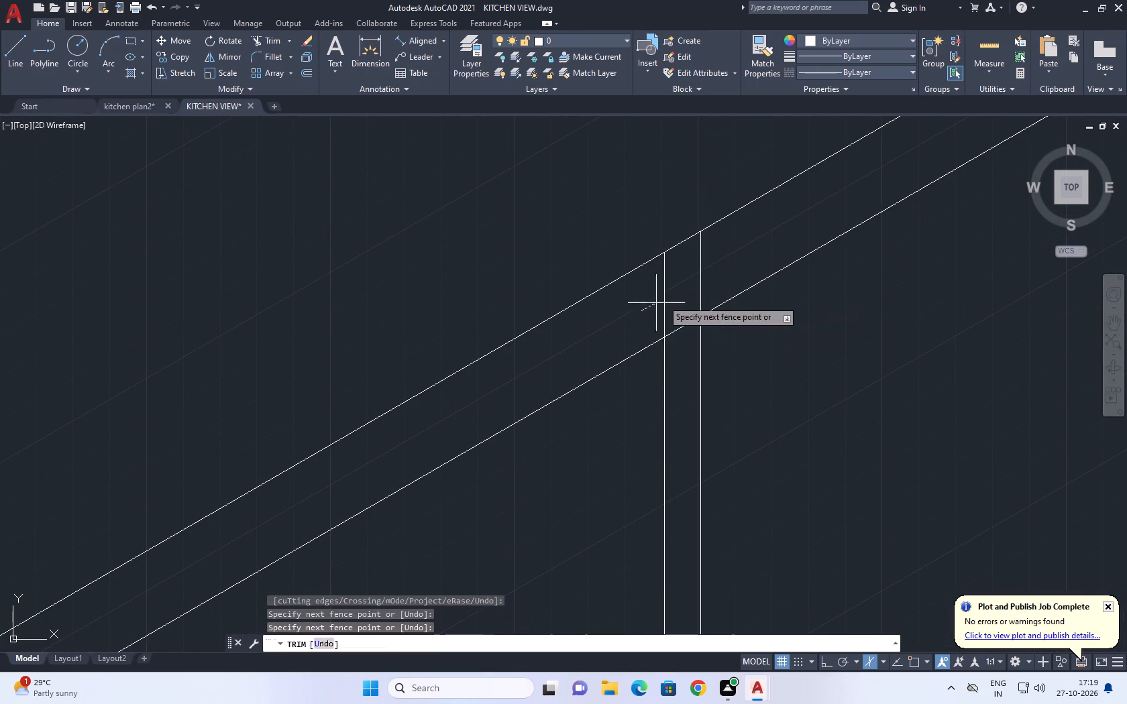
pyautogui.click(732, 243)
pyautogui.click(685, 329)
pyautogui.scroll(-3, 690, 311)
# Trim the lower top-edge line between the two verticals of the newly doubled upright beside the door pair.
pyautogui.moveTo(400, 485); pyautogui.dragTo(527, 357, button='middle')
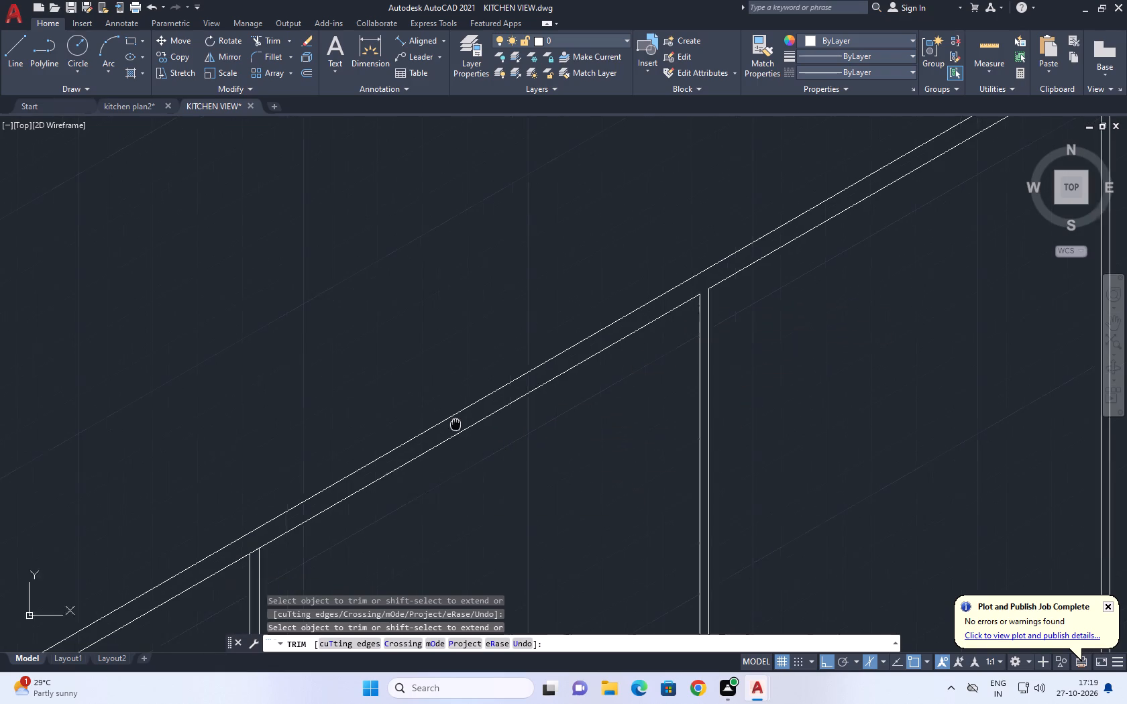
pyautogui.moveTo(527, 357); pyautogui.dragTo(646, 212, button='middle')
pyautogui.click(483, 300)
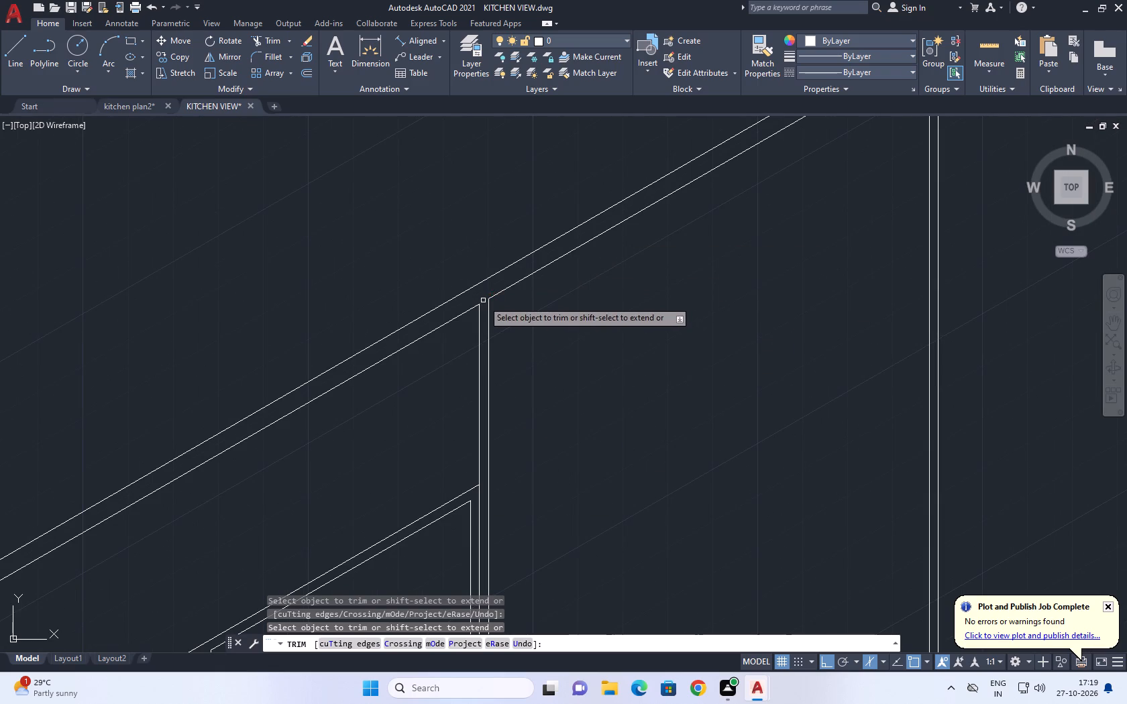
# Copy the lower top-edge line of the bay beyond the door pair 10 units straight down.
pyautogui.press('Escape')
pyautogui.click(552, 268)
pyautogui.click(549, 257)
pyautogui.press('c')
pyautogui.press('o')
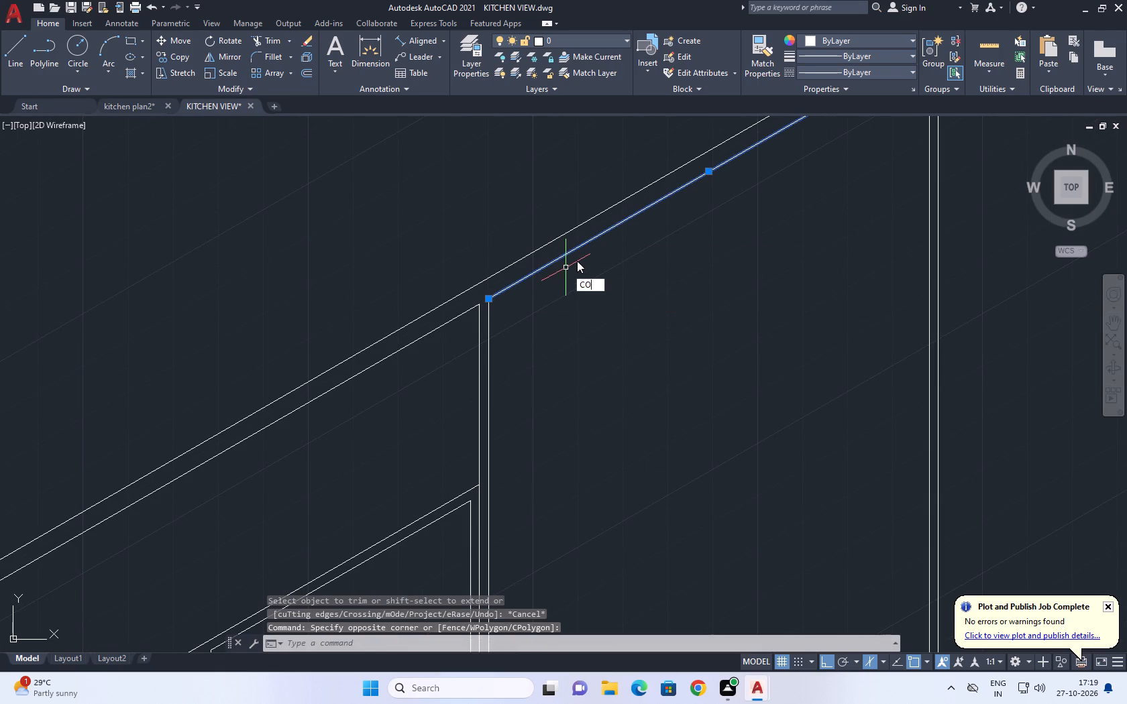
pyautogui.press('space')
pyautogui.click(578, 259)
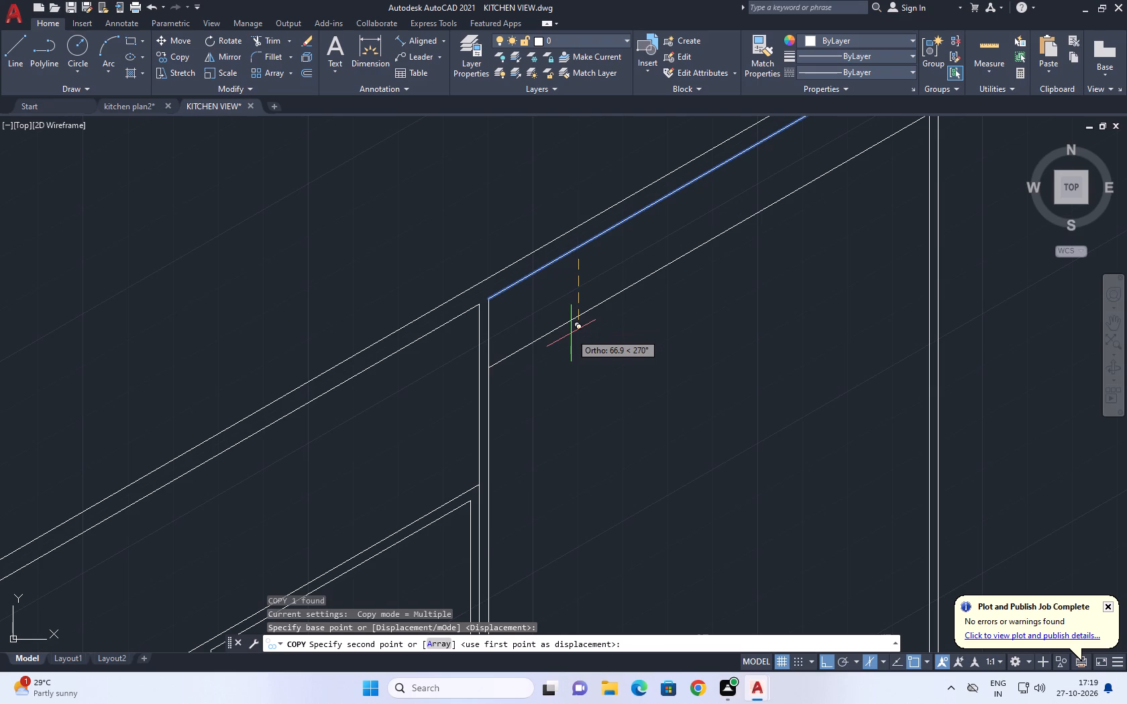
pyautogui.write('10')
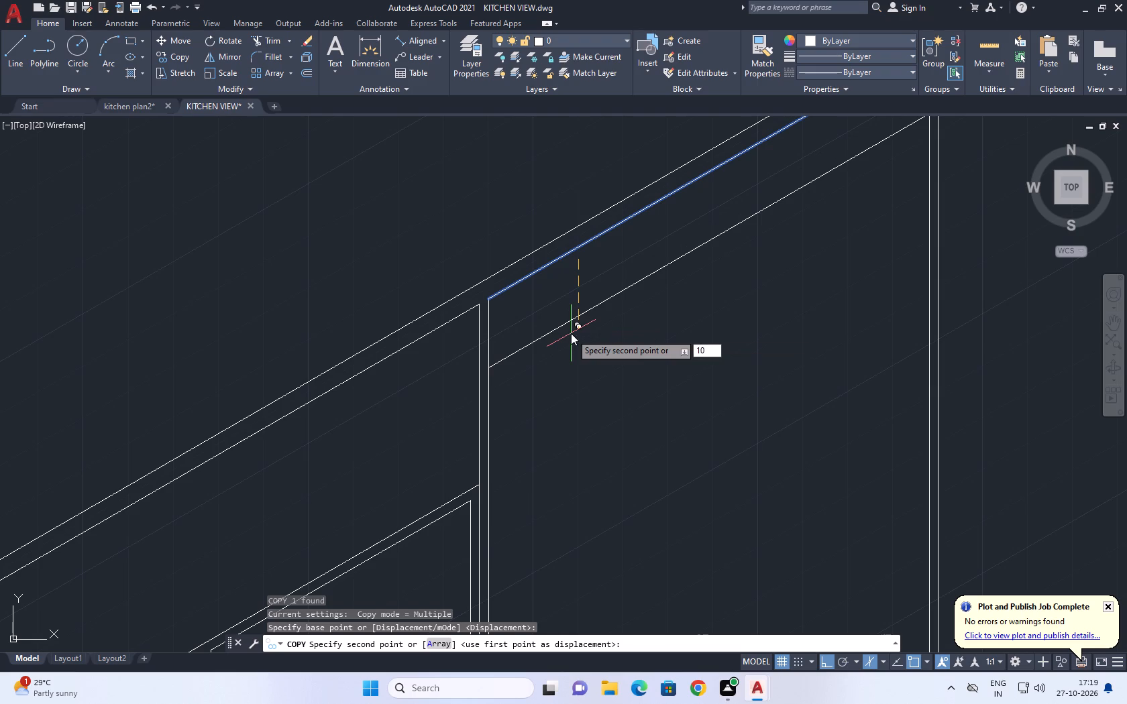
pyautogui.press('Return')
pyautogui.press('space')
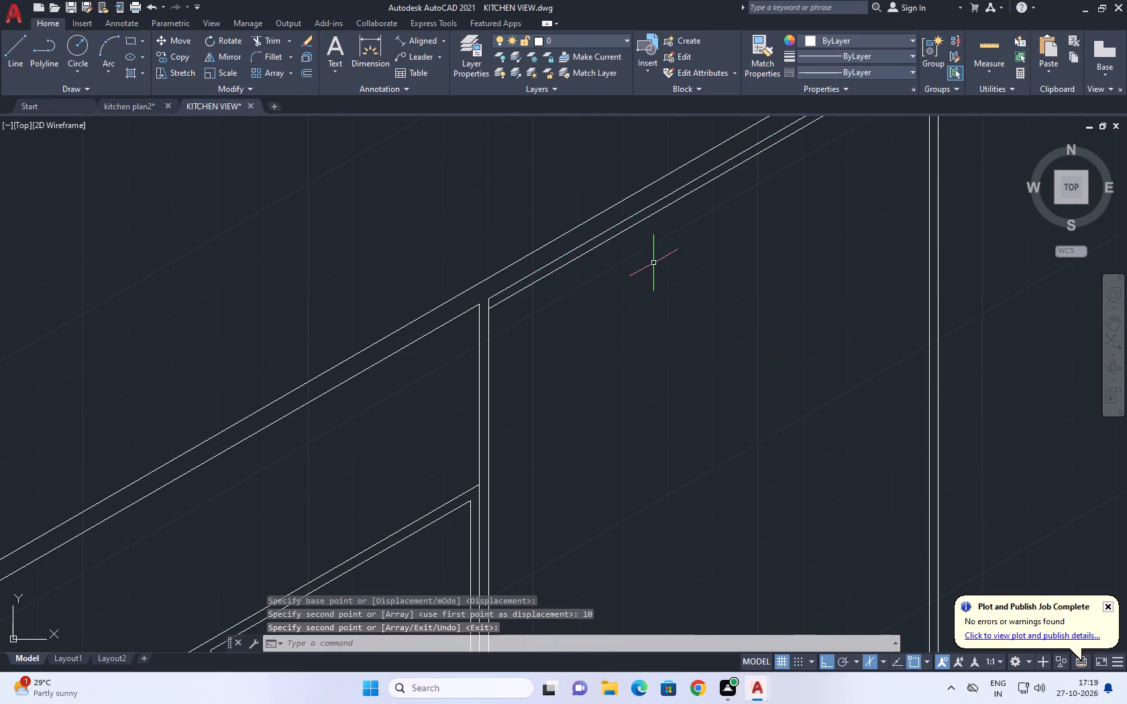
# Copy the door-pair bay's lower top-edge line and upper door-rail line together to the bottom inner corner of the adjoining bay.
pyautogui.scroll(-4, 653, 263)
pyautogui.moveTo(699, 332); pyautogui.dragTo(656, 337, button='middle')
pyautogui.moveTo(651, 339); pyautogui.dragTo(642, 335, button='middle')
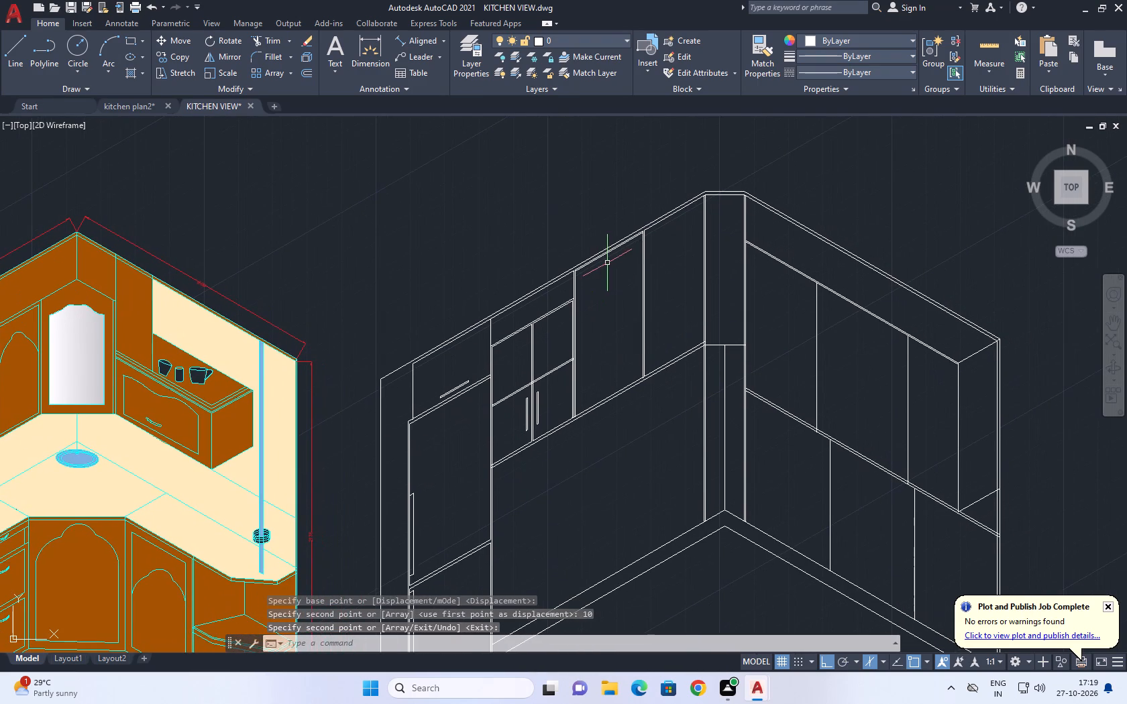
pyautogui.scroll(3, 592, 255)
pyautogui.moveTo(580, 294); pyautogui.dragTo(579, 254, button='middle')
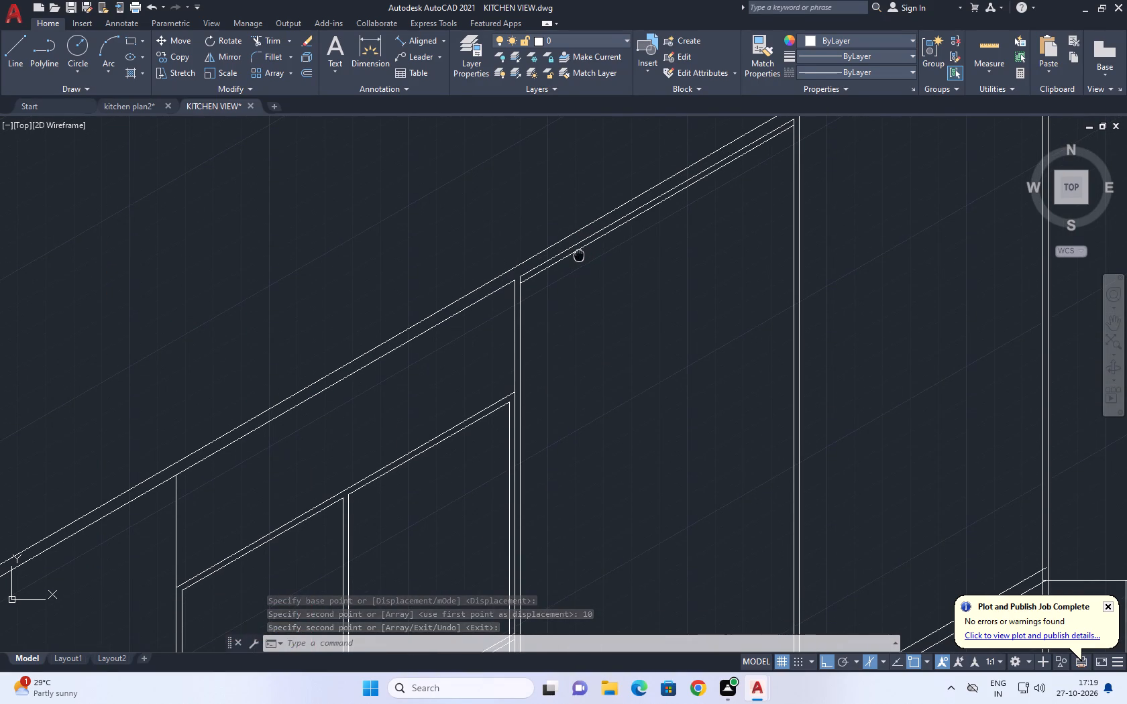
pyautogui.moveTo(579, 254); pyautogui.dragTo(579, 255, button='middle')
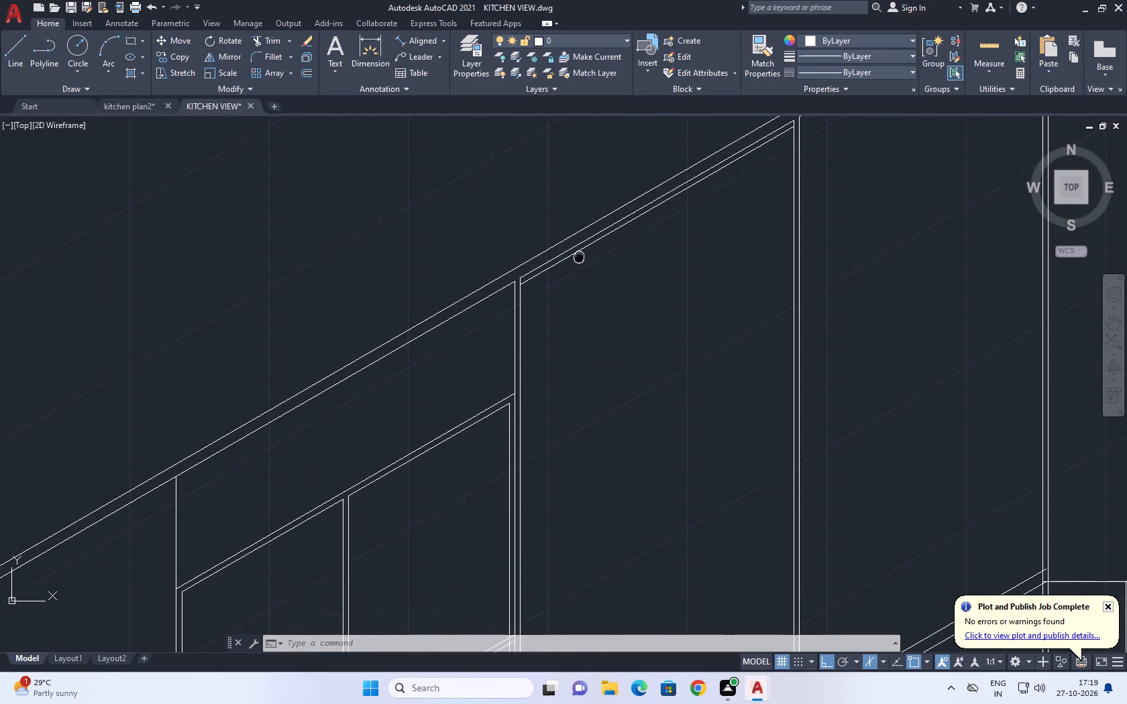
pyautogui.moveTo(579, 255); pyautogui.dragTo(569, 302, button='middle')
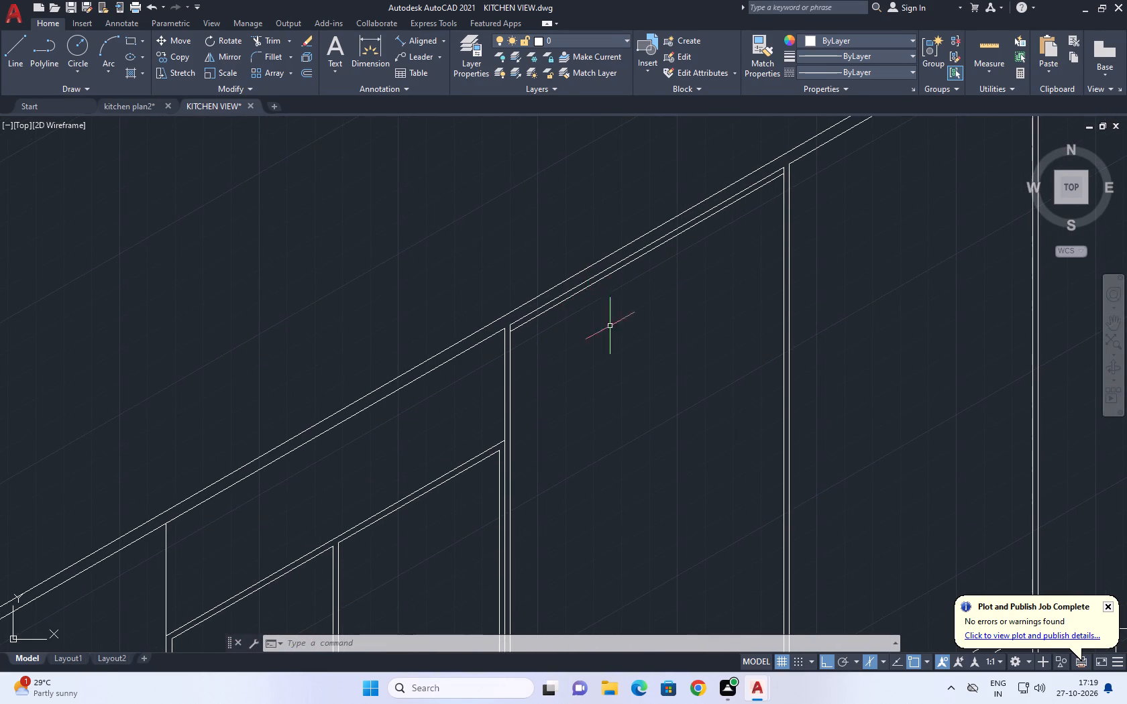
pyautogui.scroll(-3, 653, 347)
pyautogui.moveTo(599, 371); pyautogui.dragTo(582, 337, button='middle')
pyautogui.scroll(1, 575, 386)
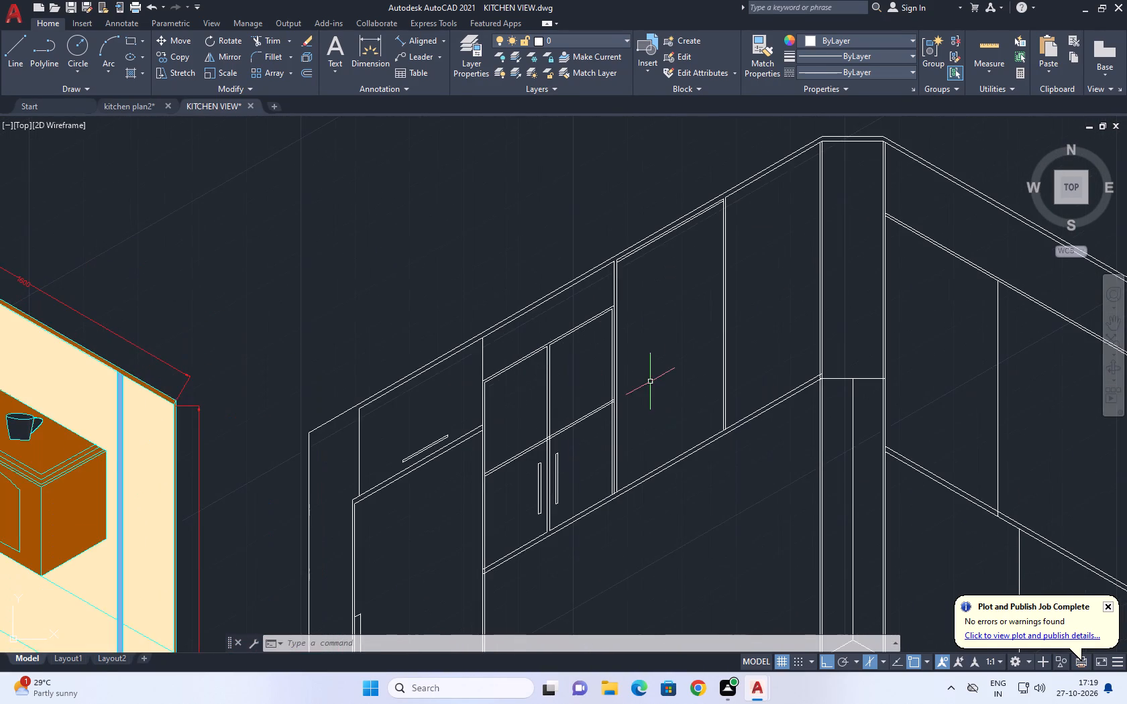
pyautogui.moveTo(648, 382); pyautogui.dragTo(580, 383, button='middle')
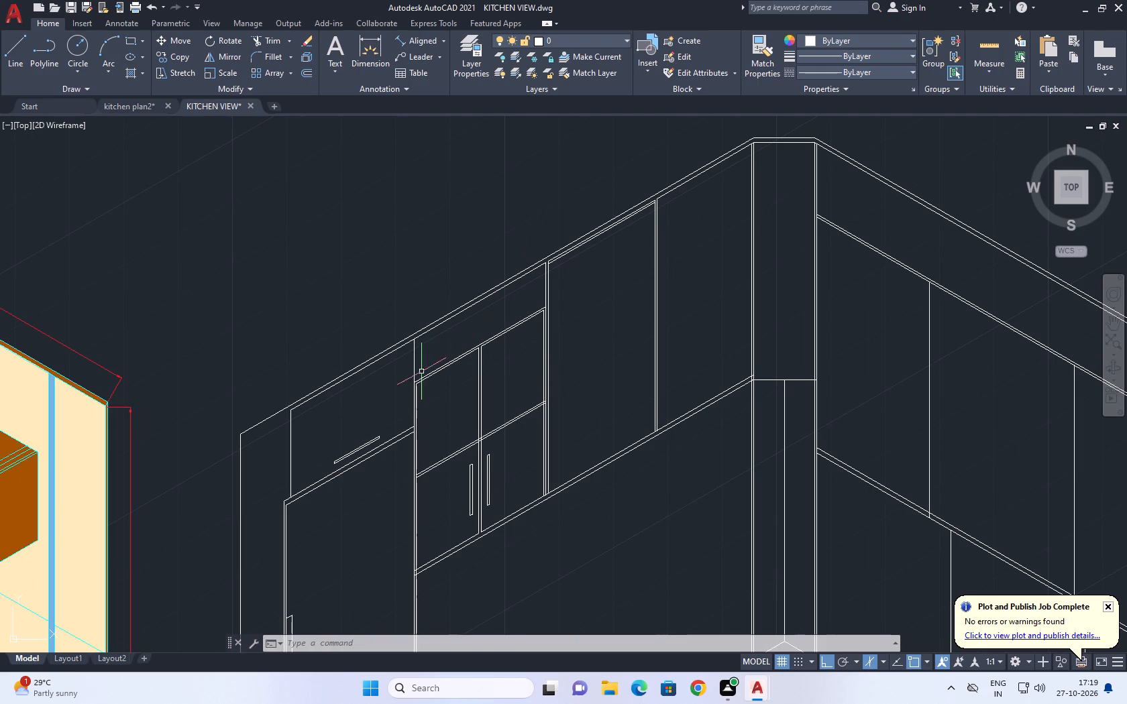
pyautogui.scroll(2, 421, 373)
pyautogui.click(443, 261)
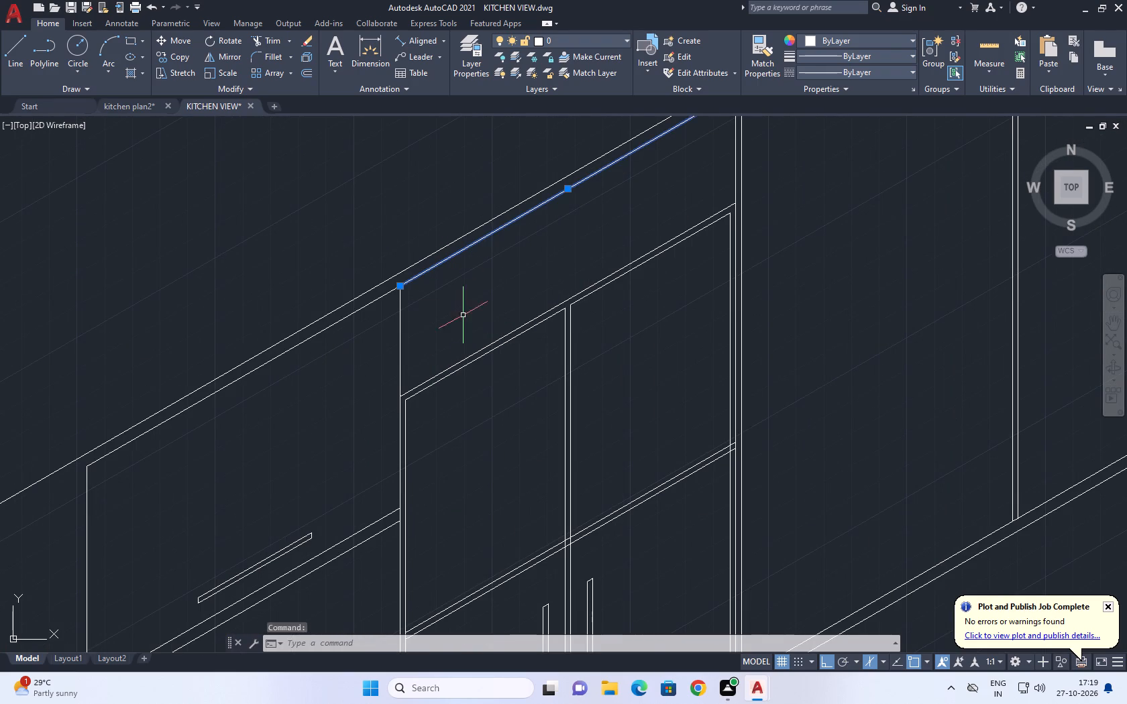
pyautogui.click(474, 353)
pyautogui.moveTo(509, 320); pyautogui.dragTo(455, 318, button='middle')
pyautogui.press('c')
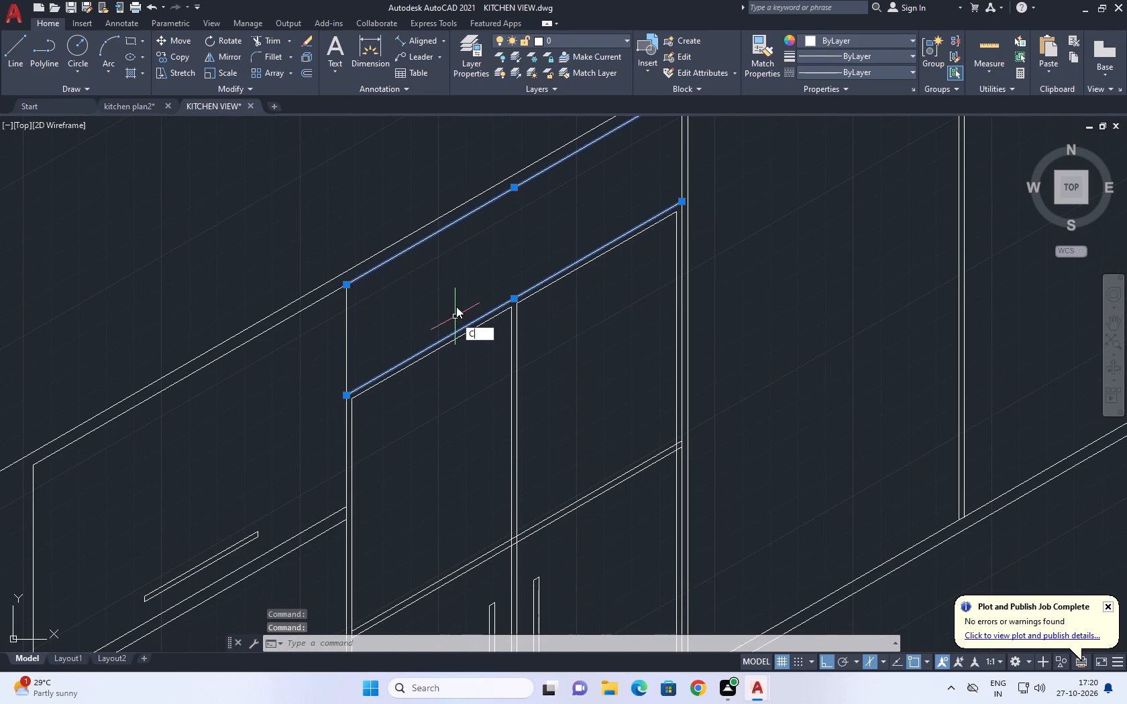
pyautogui.press('o')
pyautogui.press('space')
pyautogui.click(346, 396)
pyautogui.scroll(-3, 619, 293)
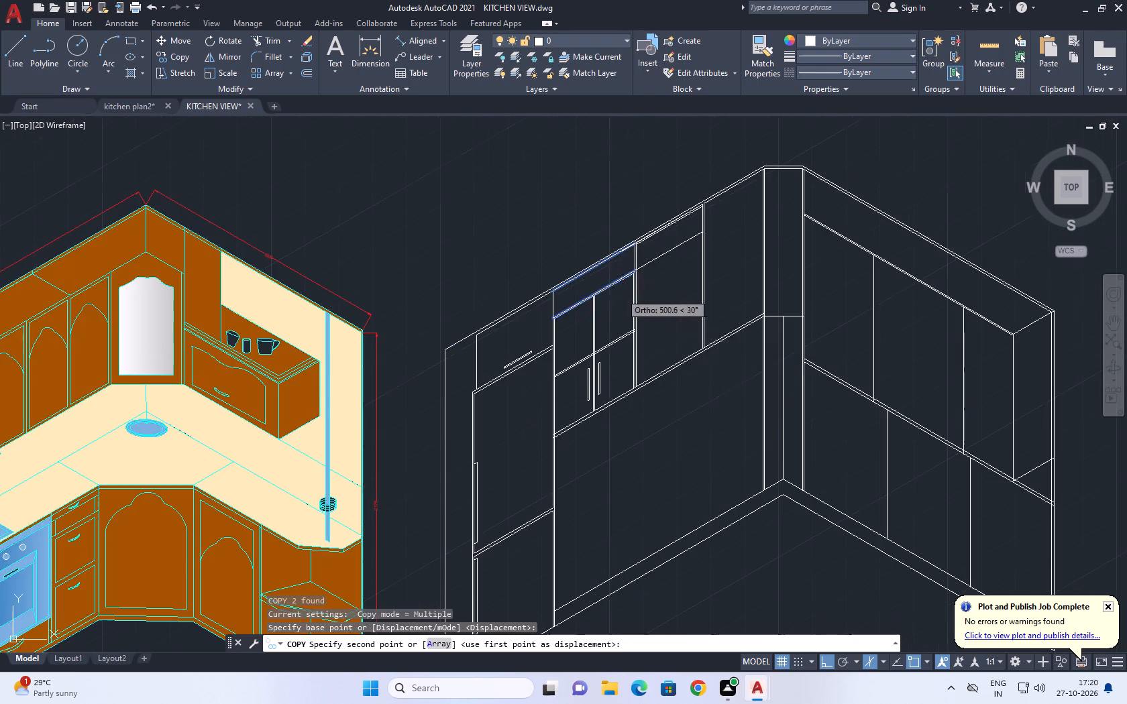
pyautogui.scroll(3, 624, 390)
pyautogui.click(669, 384)
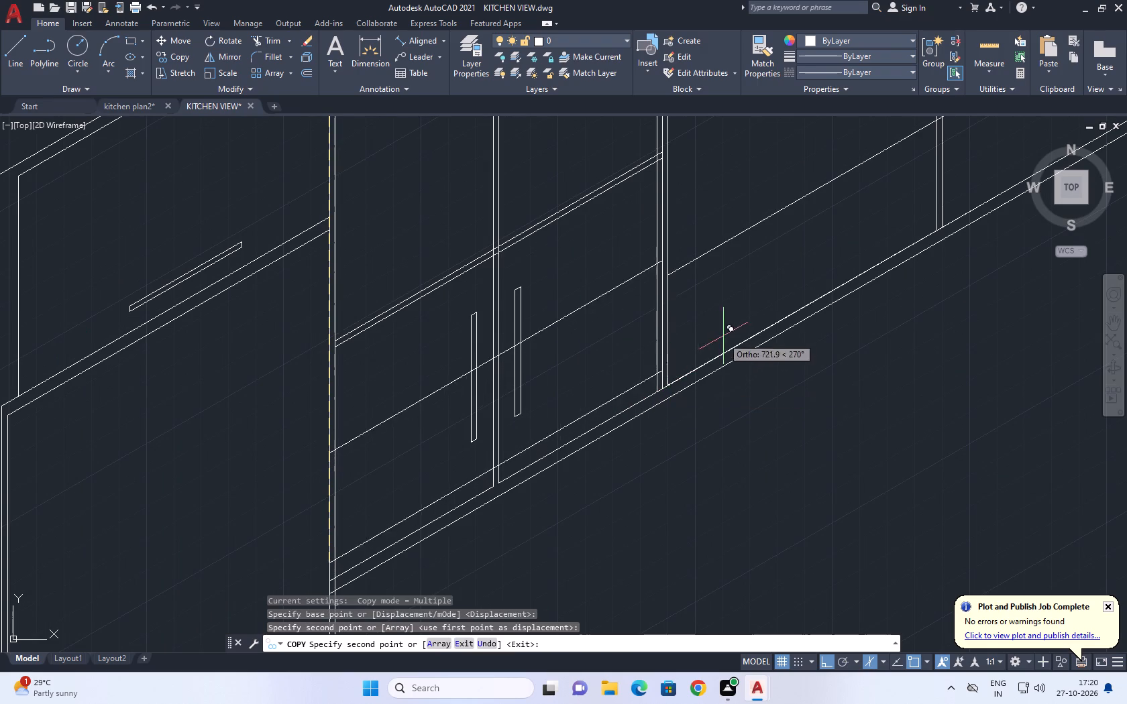
pyautogui.press('Escape')
# Draw a vertical divider from the midpoint of the adjoining bay's upper edge down past the copied rail line.
pyautogui.moveTo(733, 218); pyautogui.dragTo(698, 369, button='middle')
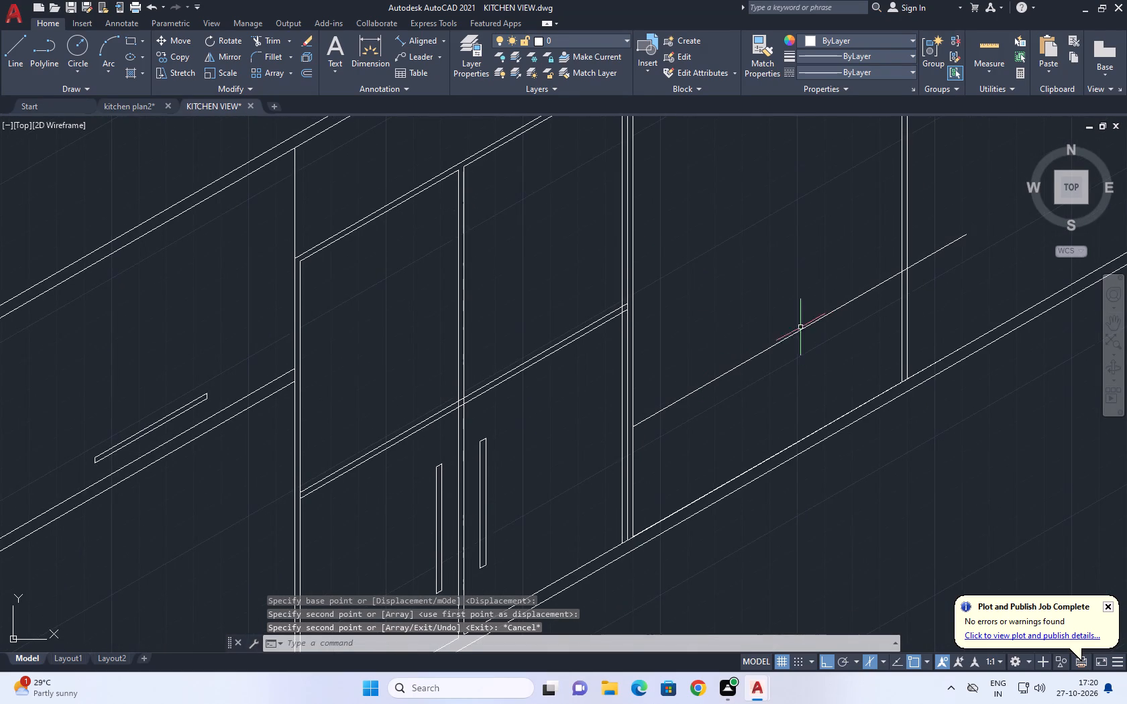
pyautogui.moveTo(784, 333); pyautogui.dragTo(751, 384, button='middle')
pyautogui.press('l')
pyautogui.press('space')
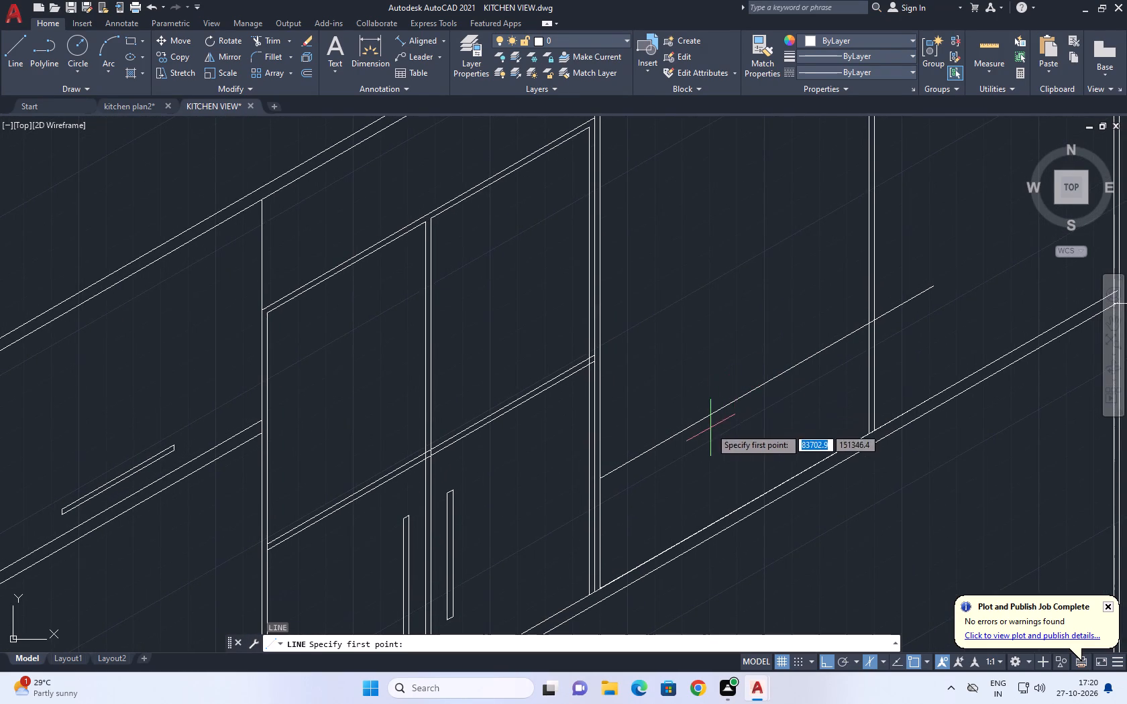
pyautogui.scroll(-2, 736, 396)
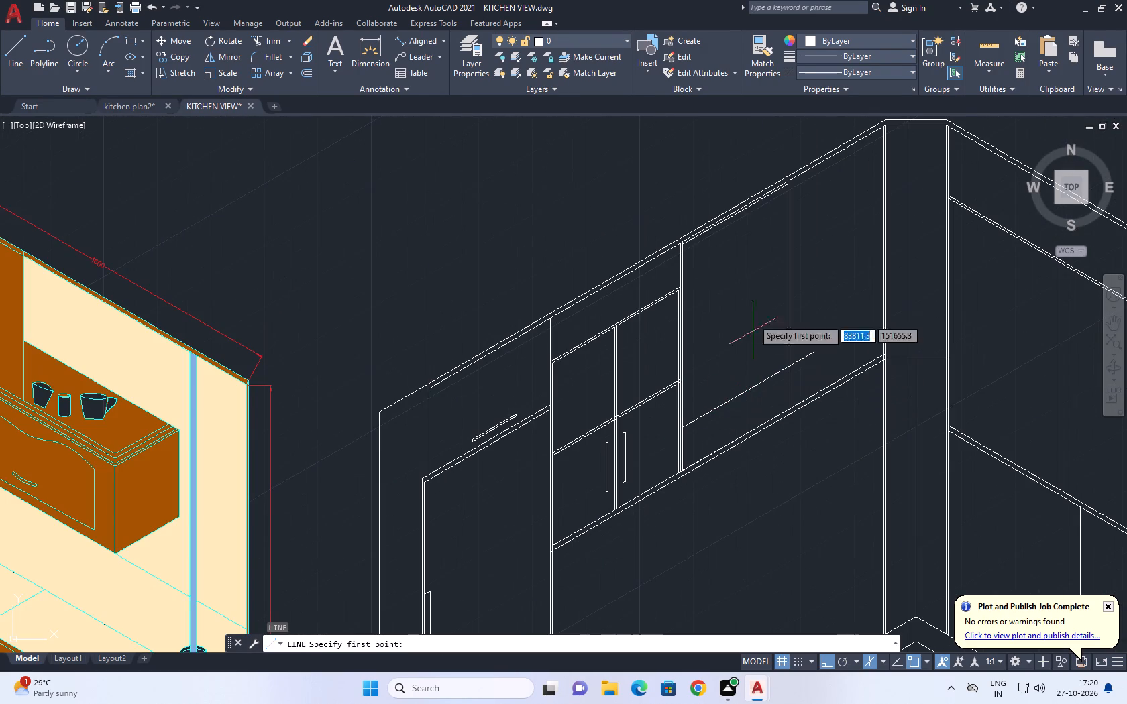
pyautogui.click(738, 212)
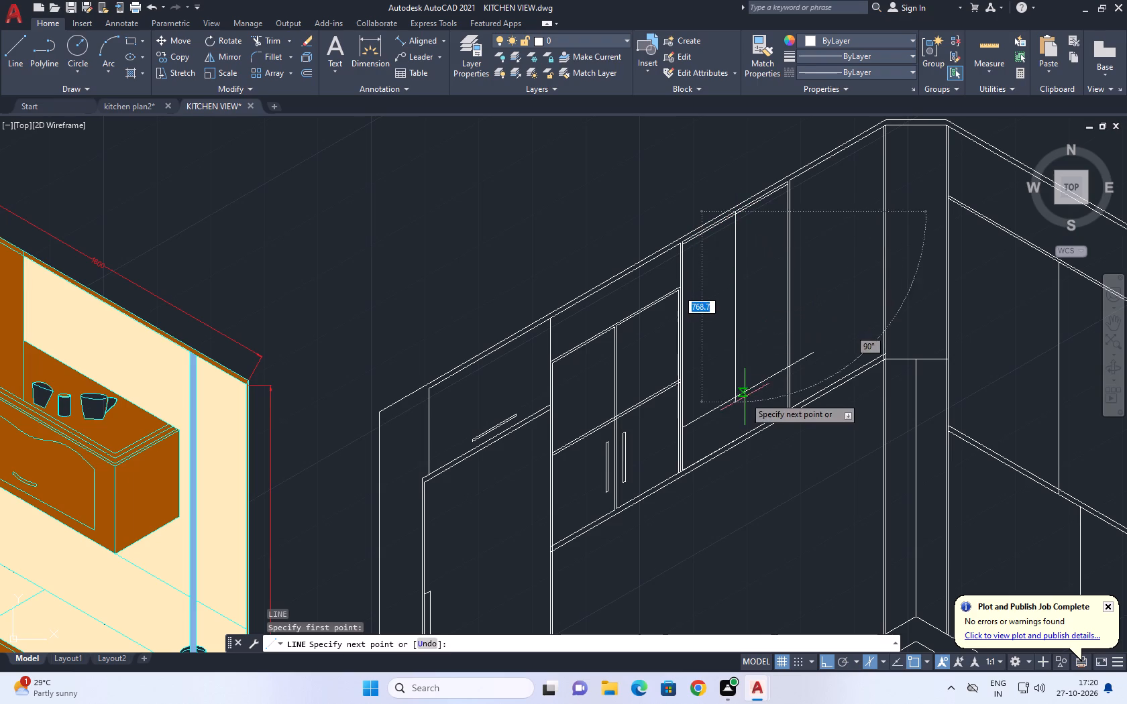
pyautogui.scroll(2, 737, 417)
pyautogui.click(735, 416)
pyautogui.press('Escape')
# Delete the copied line lying along the bottom edge of the adjoining bay.
pyautogui.moveTo(735, 302); pyautogui.dragTo(723, 347, button='middle')
pyautogui.moveTo(763, 359); pyautogui.dragTo(740, 386, button='middle')
pyautogui.scroll(-1, 773, 391)
pyautogui.moveTo(800, 377); pyautogui.dragTo(799, 324, button='middle')
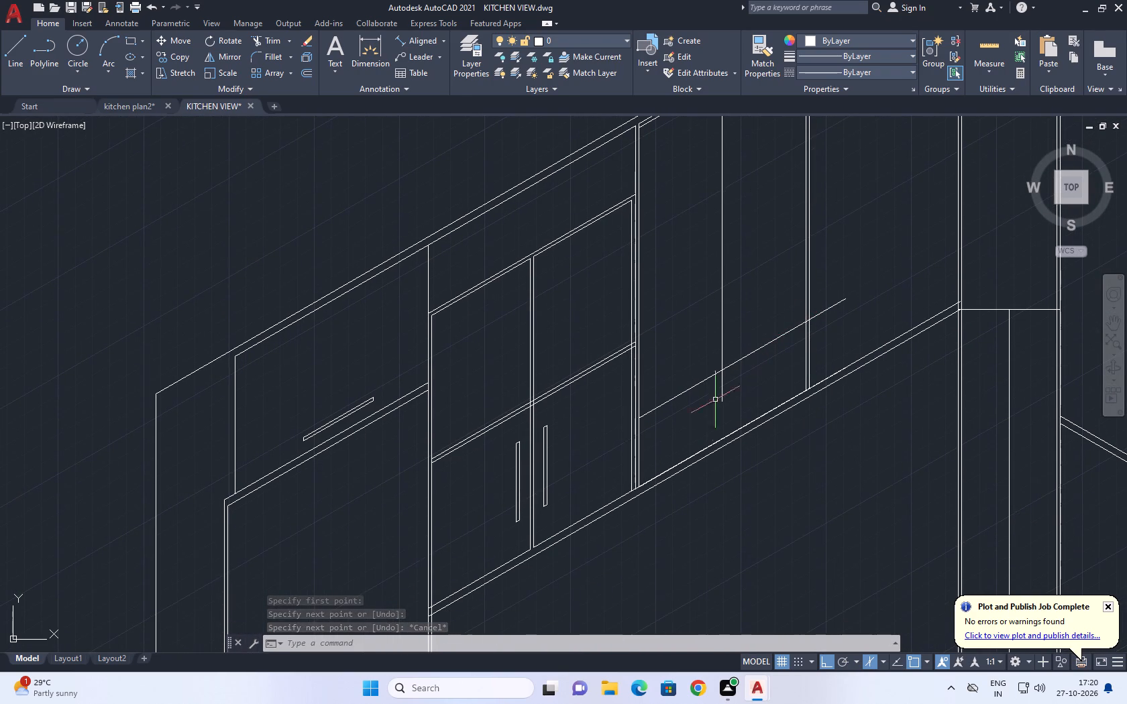
pyautogui.scroll(1, 814, 382)
pyautogui.click(815, 387)
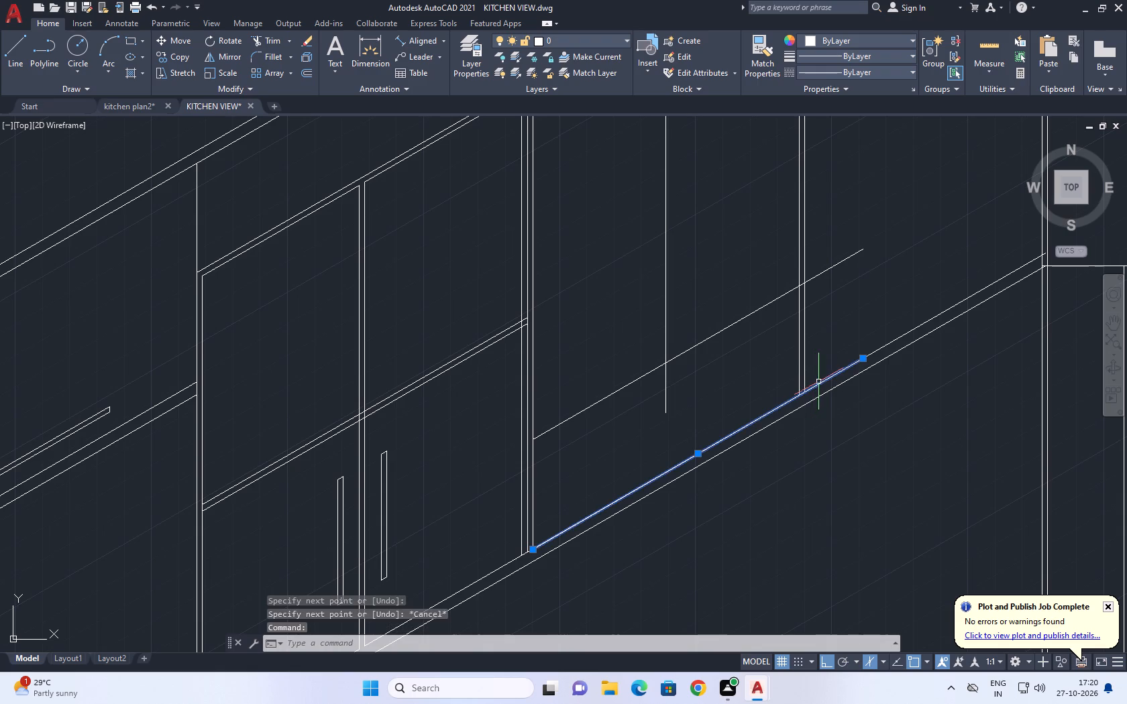
pyautogui.press('Delete')
# Trim the divider below the copied rail line, and trim the rail line's end beyond and within the far double upright.
pyautogui.moveTo(827, 276); pyautogui.dragTo(735, 364, button='middle')
pyautogui.write('TR')
pyautogui.press('space')
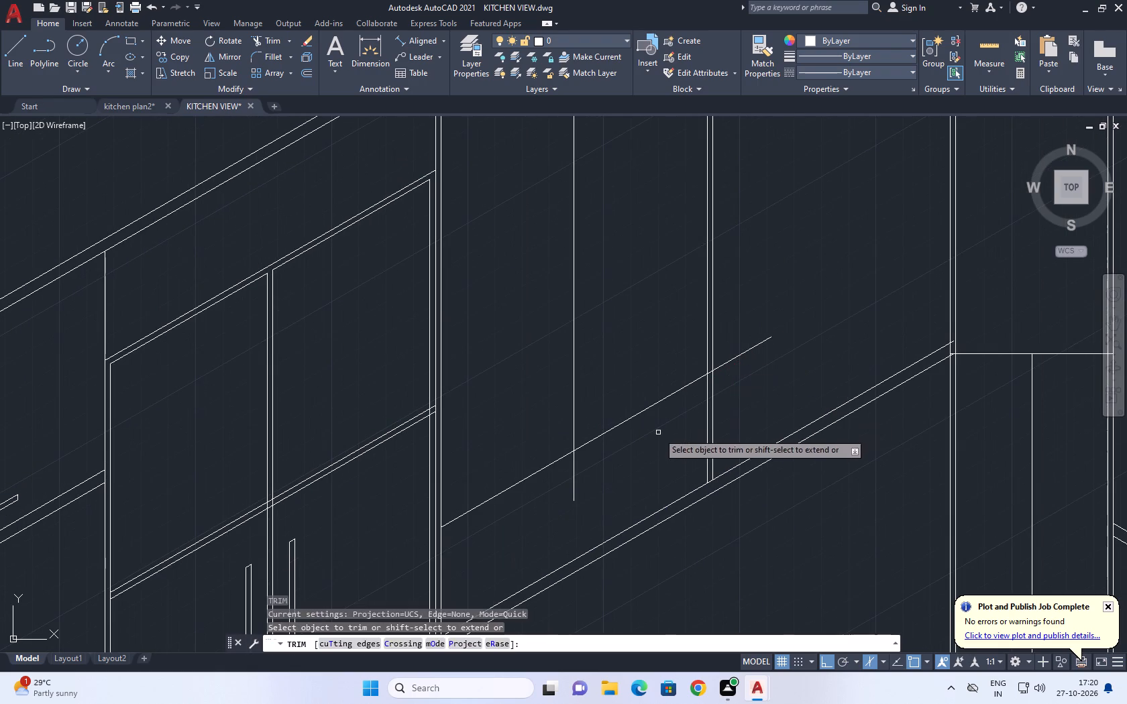
pyautogui.moveTo(653, 436); pyautogui.dragTo(627, 439)
pyautogui.click(533, 492)
pyautogui.click(739, 325)
pyautogui.click(751, 386)
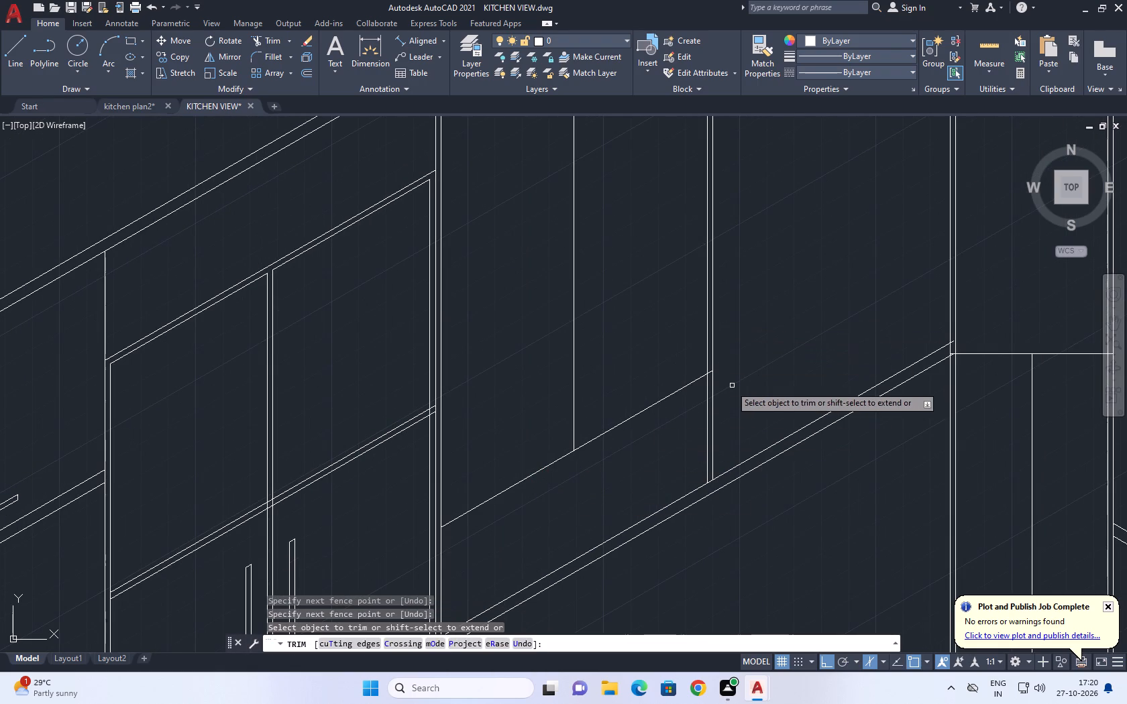
pyautogui.scroll(3, 712, 384)
pyautogui.click(704, 330)
pyautogui.press('Escape')
# Copy the vertical centre divider 5 units to each side along the 30° direction.
pyautogui.scroll(-4, 727, 357)
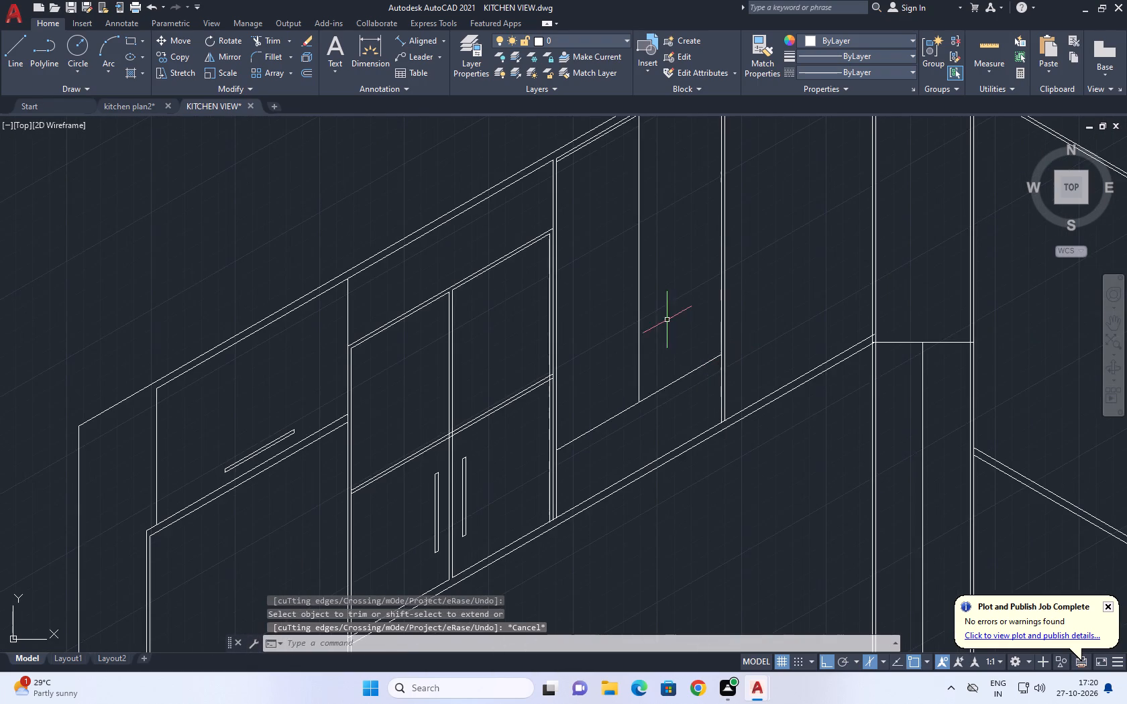
pyautogui.moveTo(622, 322); pyautogui.dragTo(637, 400, button='middle')
pyautogui.moveTo(701, 340); pyautogui.dragTo(670, 330)
pyautogui.click(641, 311)
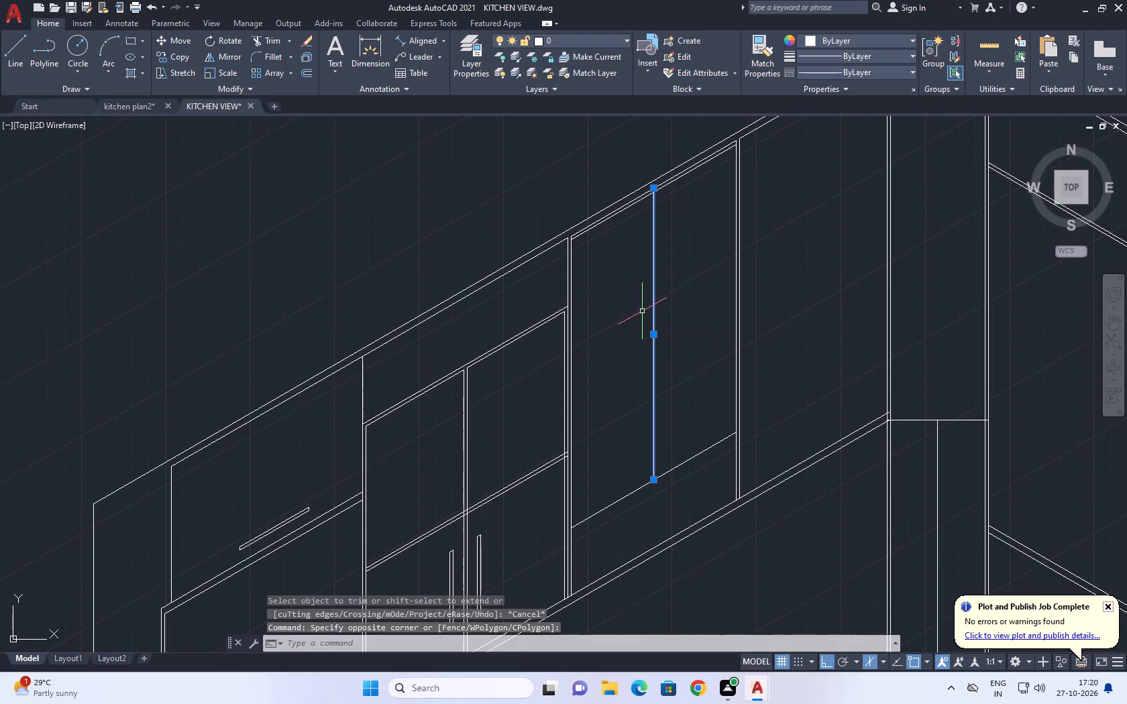
pyautogui.moveTo(645, 328); pyautogui.dragTo(653, 363, button='middle')
pyautogui.write('CO')
pyautogui.press('space')
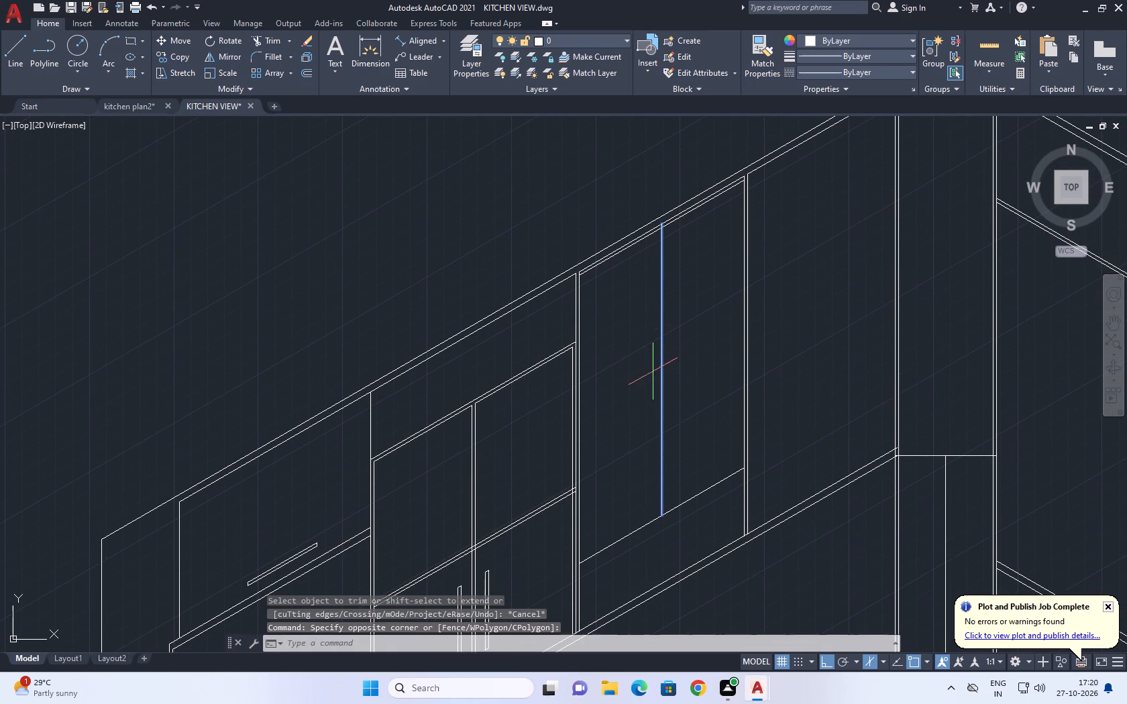
pyautogui.moveTo(659, 426); pyautogui.dragTo(666, 421)
pyautogui.press('5')
pyautogui.press('Return')
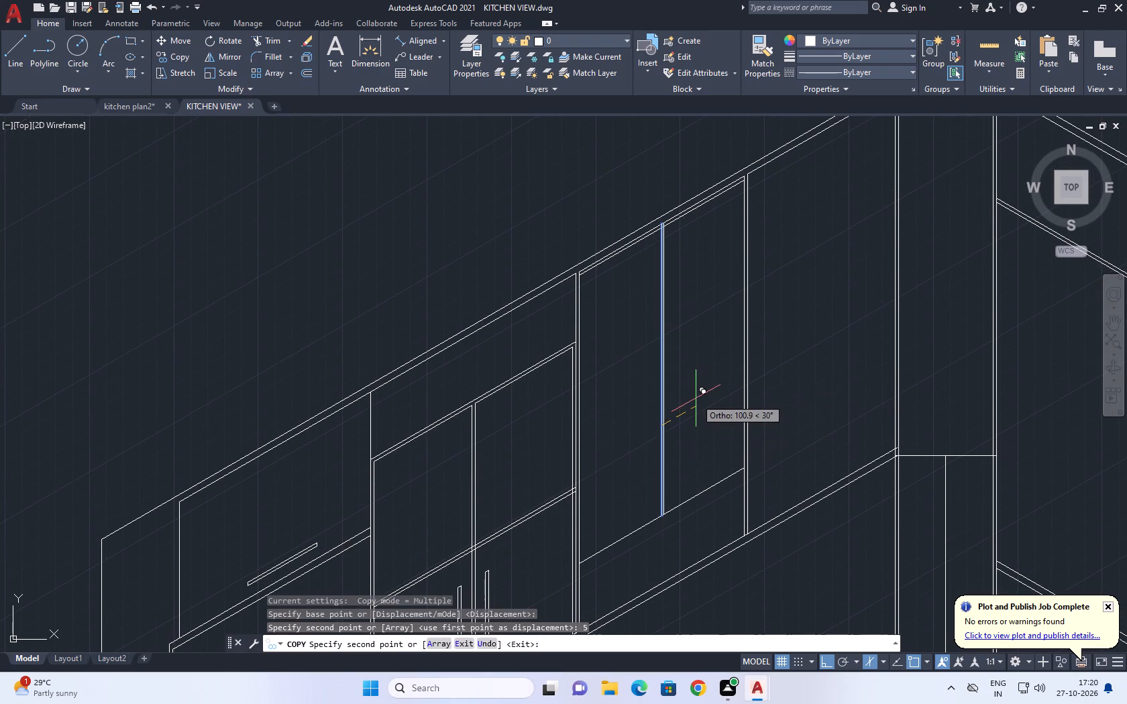
pyautogui.press('5')
pyautogui.press('Return')
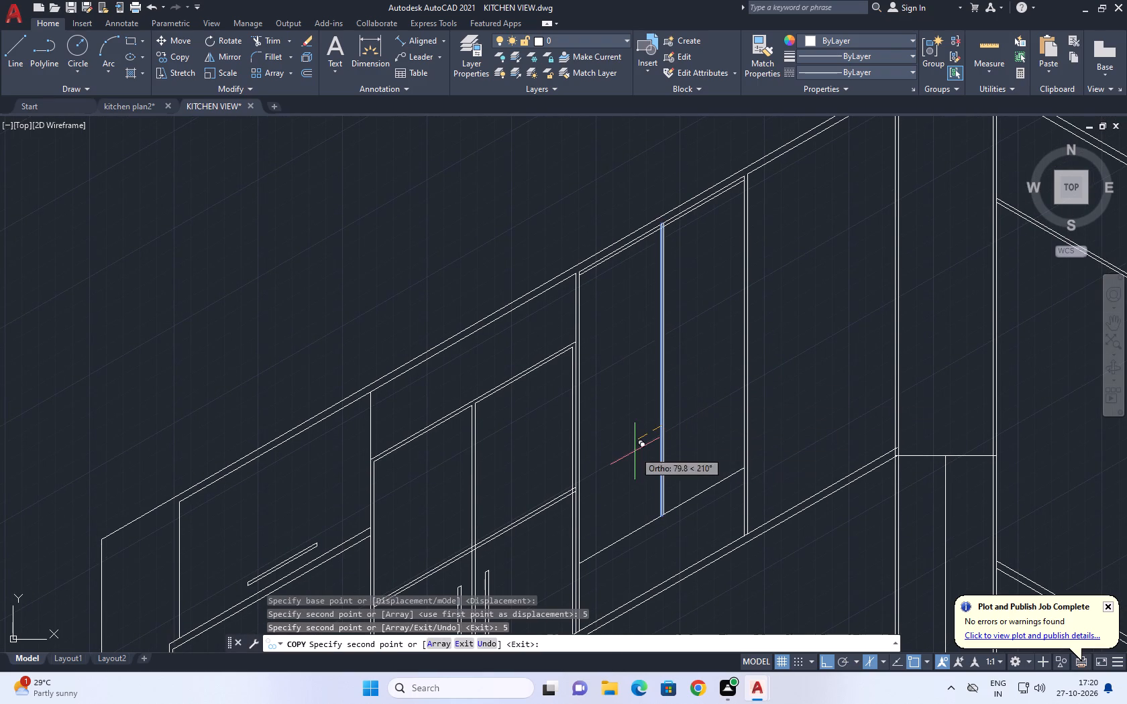
pyautogui.press('Escape')
# Delete the original centre line between the two new divider lines.
pyautogui.scroll(3, 647, 456)
pyautogui.click(690, 436)
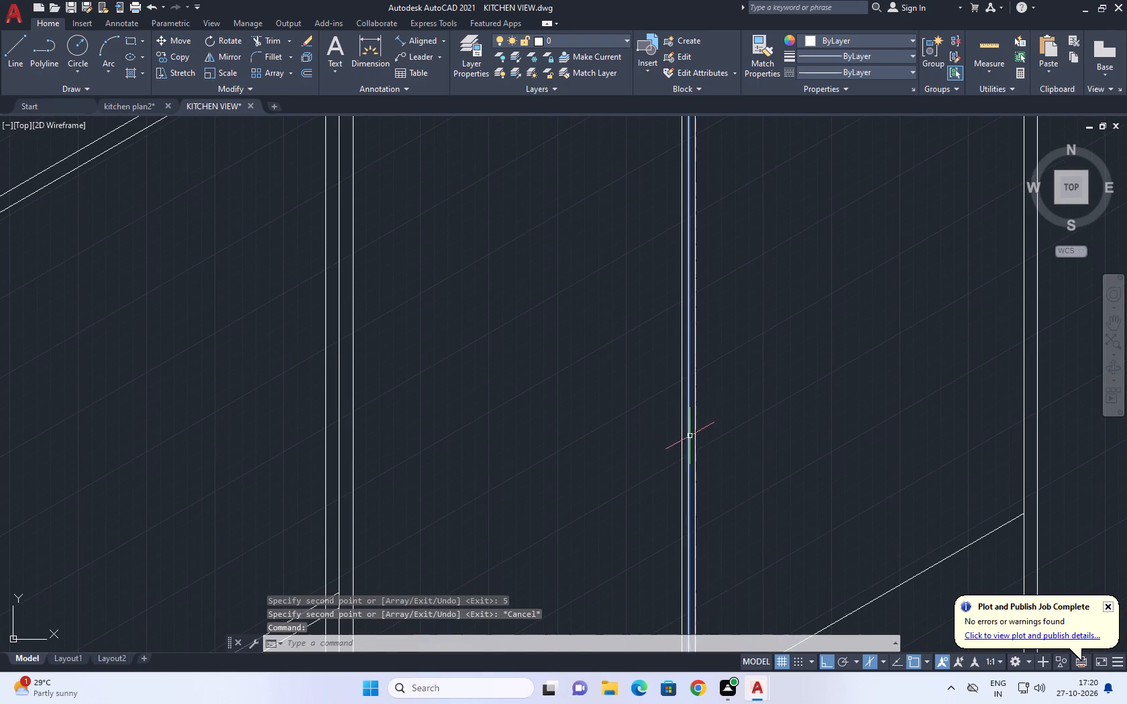
pyautogui.press('Delete')
# Draw a 30° line from the double divider across the bay, past the far double upright.
pyautogui.scroll(-4, 777, 357)
pyautogui.moveTo(821, 343); pyautogui.dragTo(729, 425, button='middle')
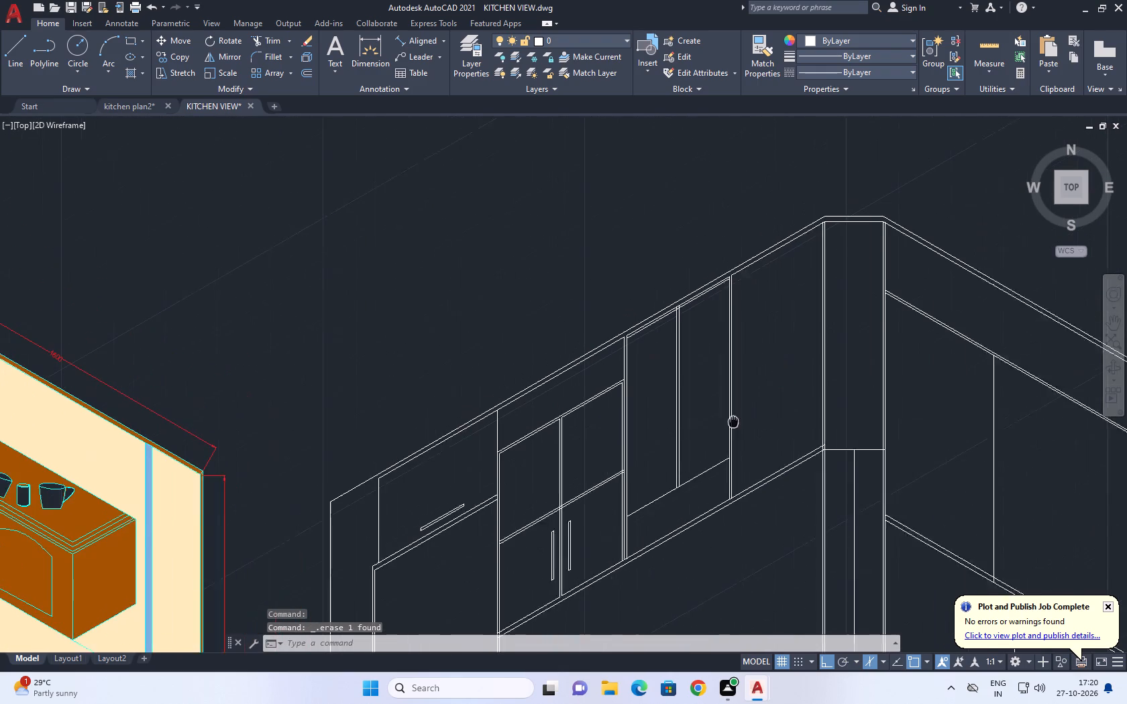
pyautogui.moveTo(729, 425); pyautogui.dragTo(727, 428, button='middle')
pyautogui.press('l')
pyautogui.press('space')
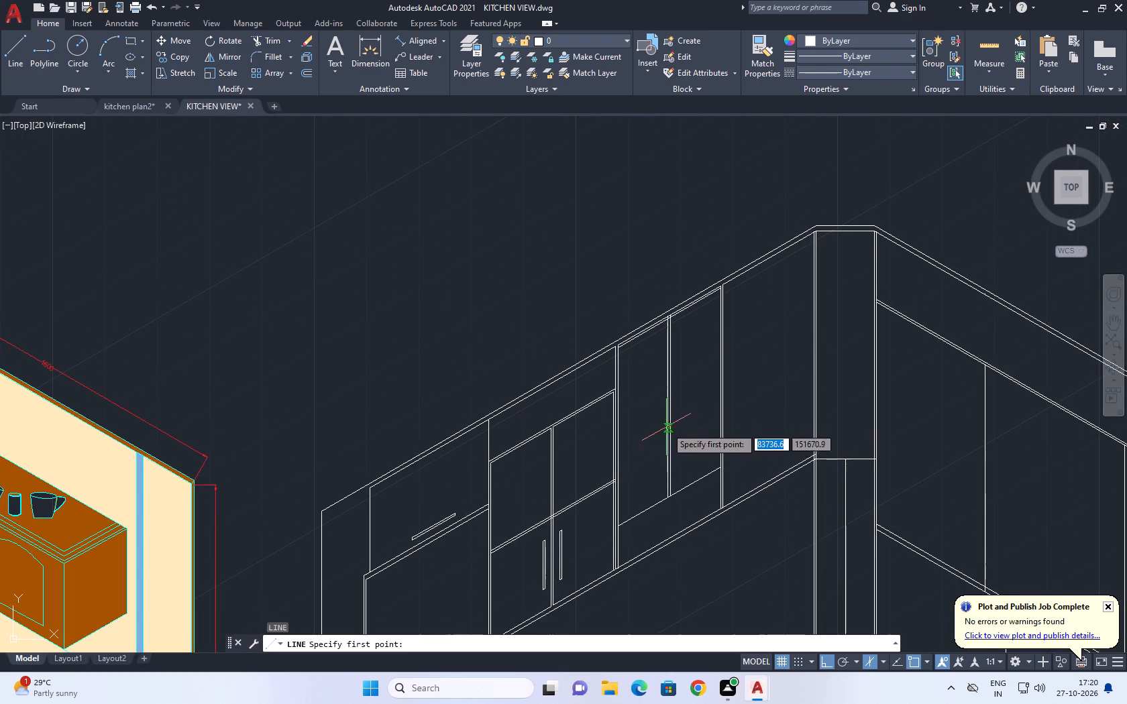
pyautogui.scroll(2, 669, 413)
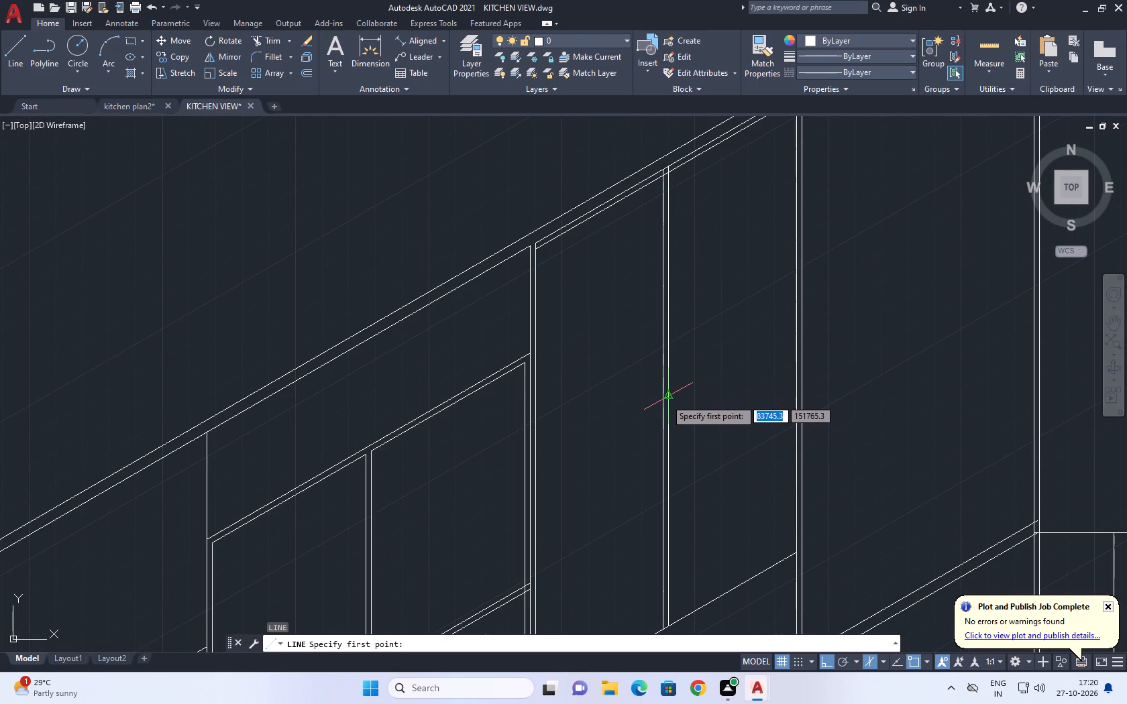
pyautogui.click(670, 395)
pyautogui.click(894, 284)
pyautogui.press('Escape')
# Extend the new 30° line back across the double divider to the upright beside the door pair.
pyautogui.middleClick(745, 358)
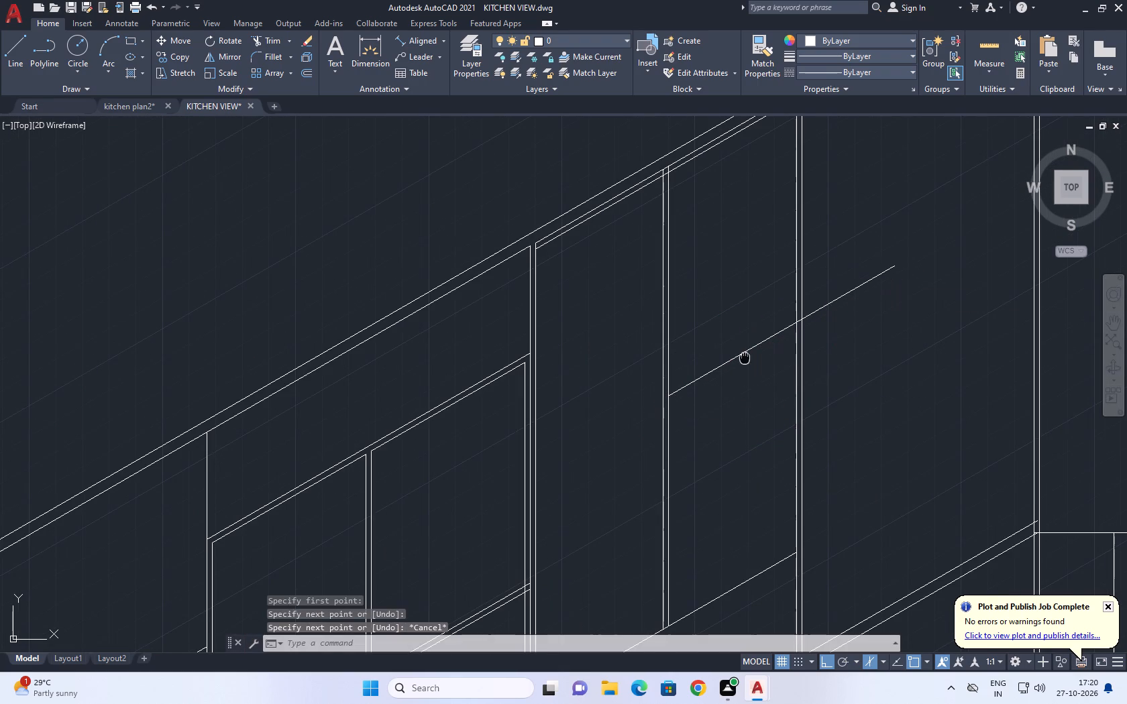
pyautogui.press('e')
pyautogui.write('X')
pyautogui.press('space')
pyautogui.click(739, 308)
pyautogui.click(737, 424)
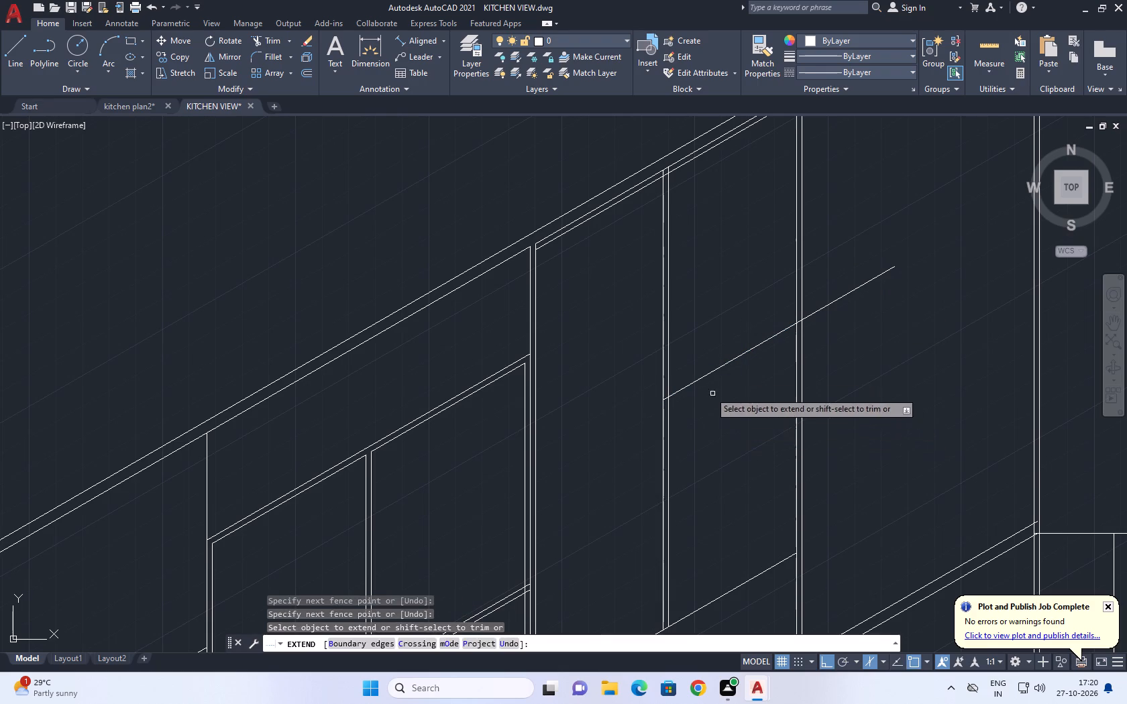
pyautogui.click(704, 371)
pyautogui.click(699, 404)
pyautogui.click(629, 418)
pyautogui.press('Escape')
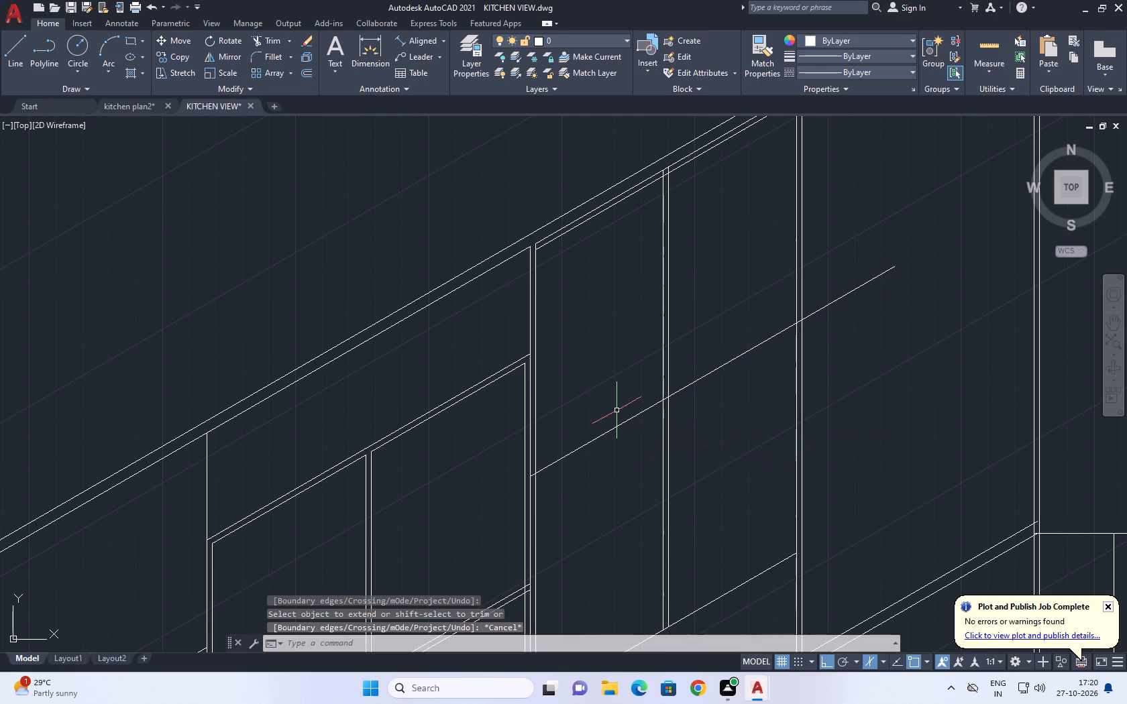
# Trim the new 30° line's ends back to the inner faces of the double uprights on both sides of the bay.
pyautogui.moveTo(708, 397); pyautogui.dragTo(682, 416, button='middle')
pyautogui.write('TR')
pyautogui.press('space')
pyautogui.click(841, 264)
pyautogui.click(830, 367)
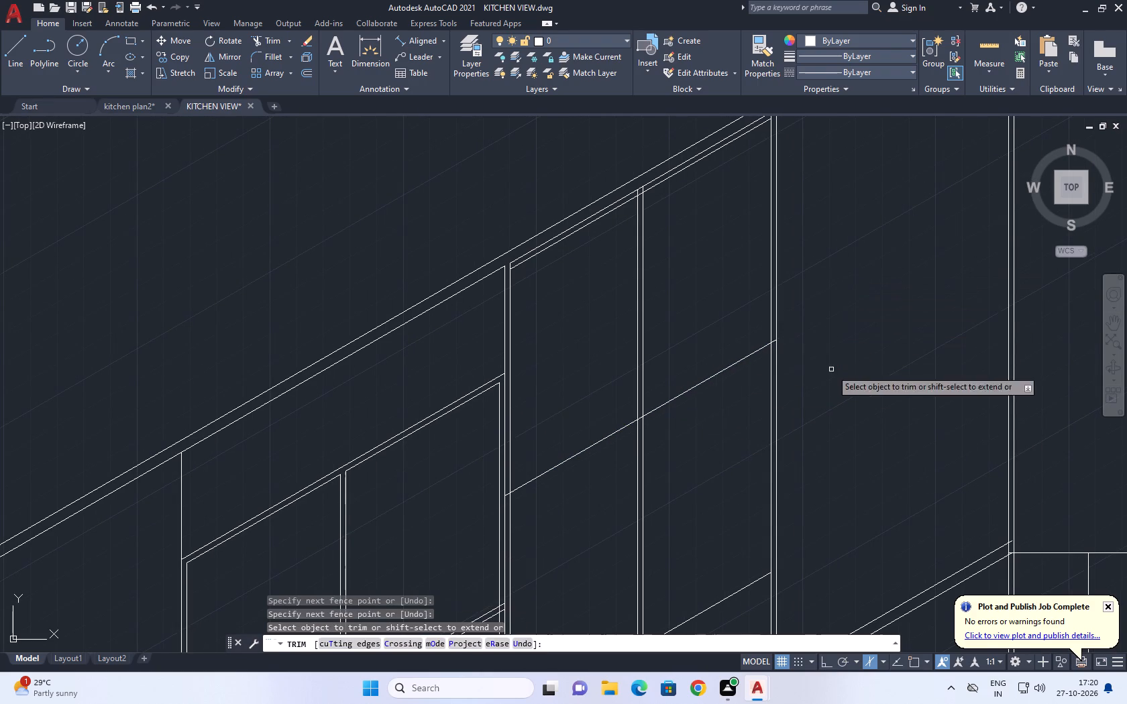
pyautogui.scroll(2, 773, 347)
pyautogui.click(772, 333)
pyautogui.scroll(-3, 775, 357)
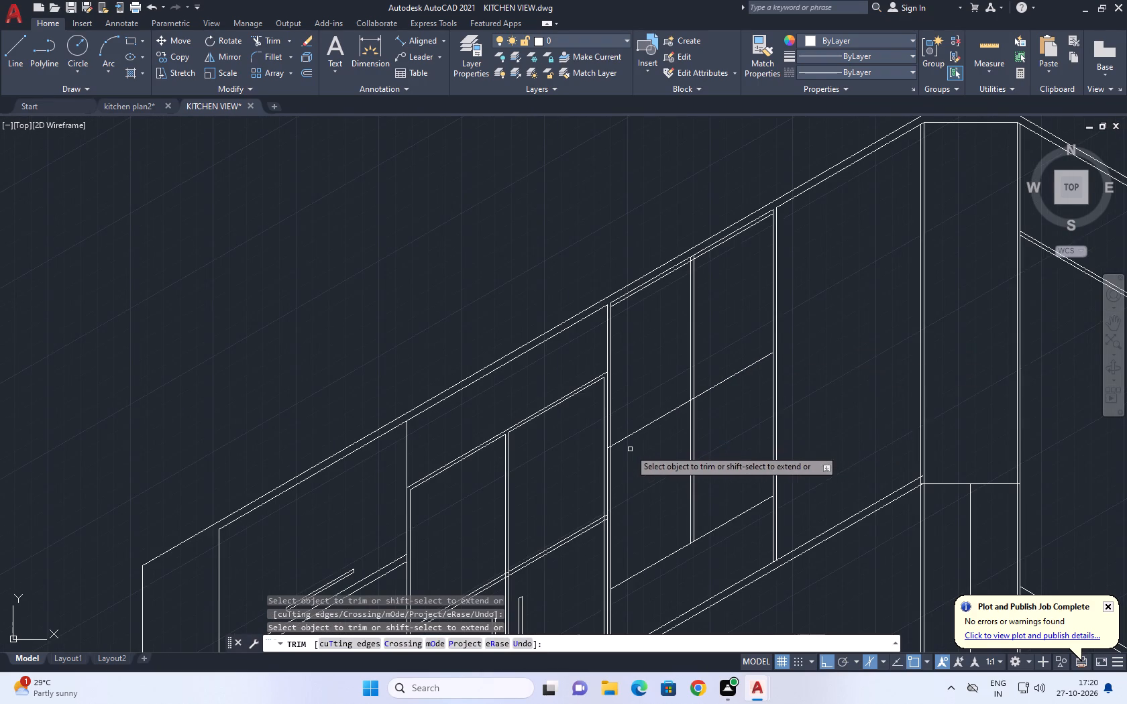
pyautogui.scroll(3, 623, 450)
pyautogui.click(610, 443)
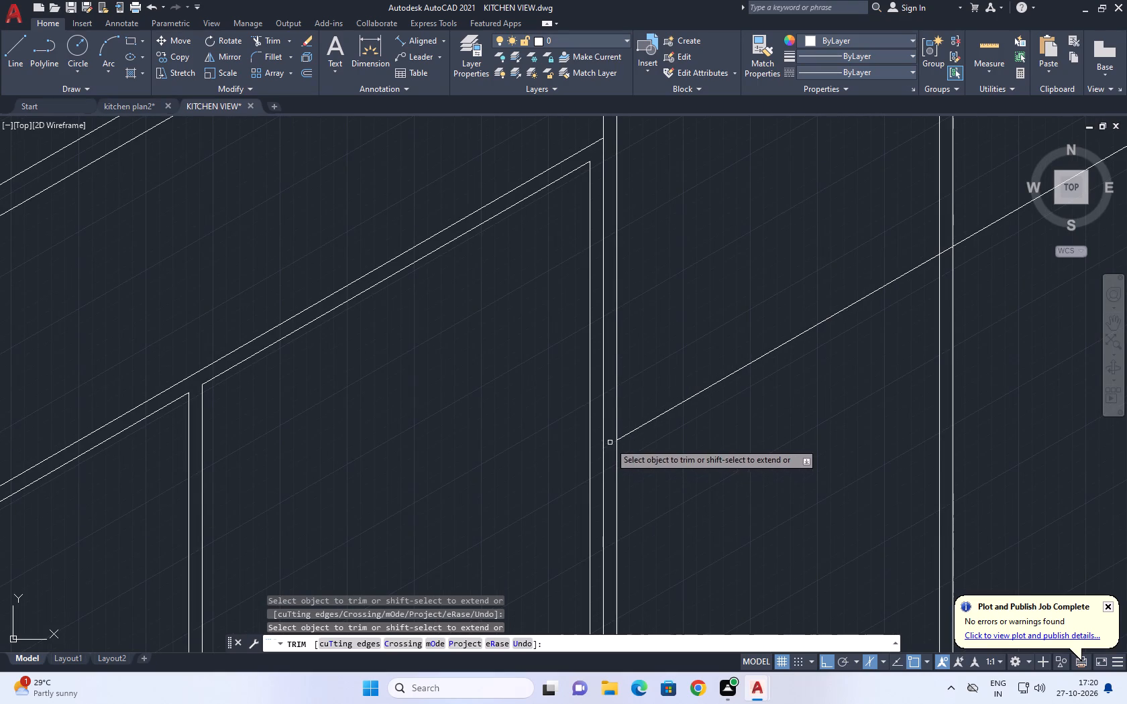
pyautogui.press('Escape')
# Copy the trimmed 30° line 5 units straight up and 5 units straight down.
pyautogui.scroll(-3, 665, 414)
pyautogui.click(679, 396)
pyautogui.click(679, 407)
pyautogui.moveTo(686, 411); pyautogui.dragTo(688, 416, button='middle')
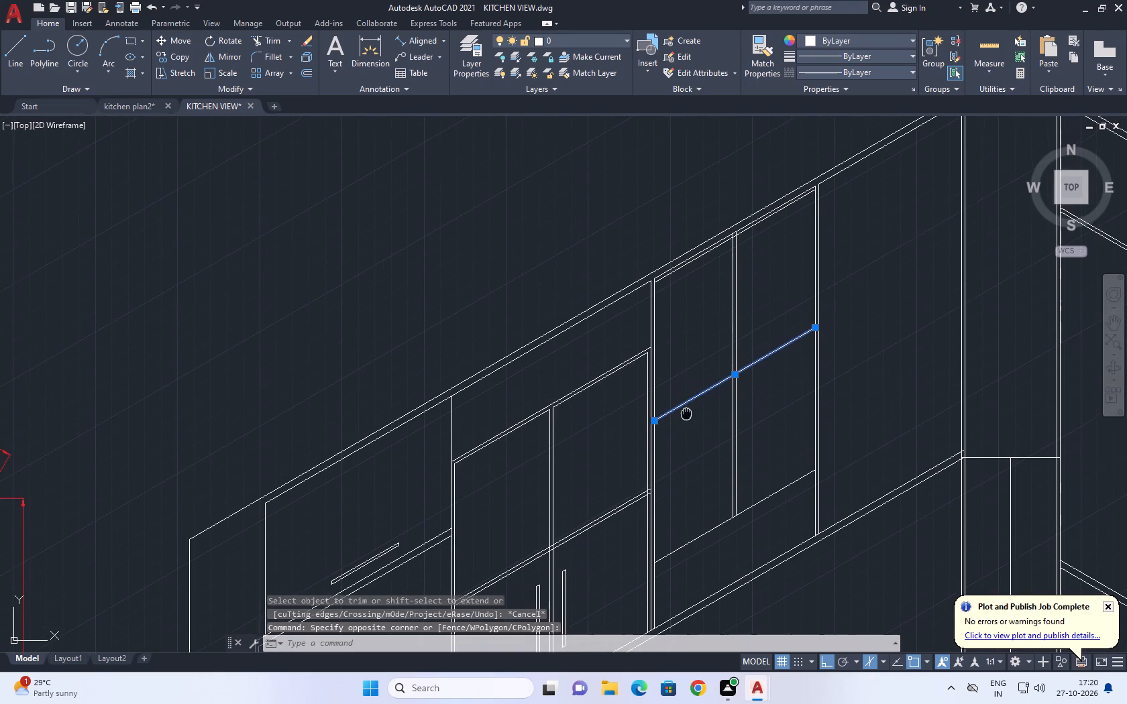
pyautogui.moveTo(688, 416); pyautogui.dragTo(689, 434, button='middle')
pyautogui.press('c')
pyautogui.press('o')
pyautogui.press('space')
pyautogui.click(705, 410)
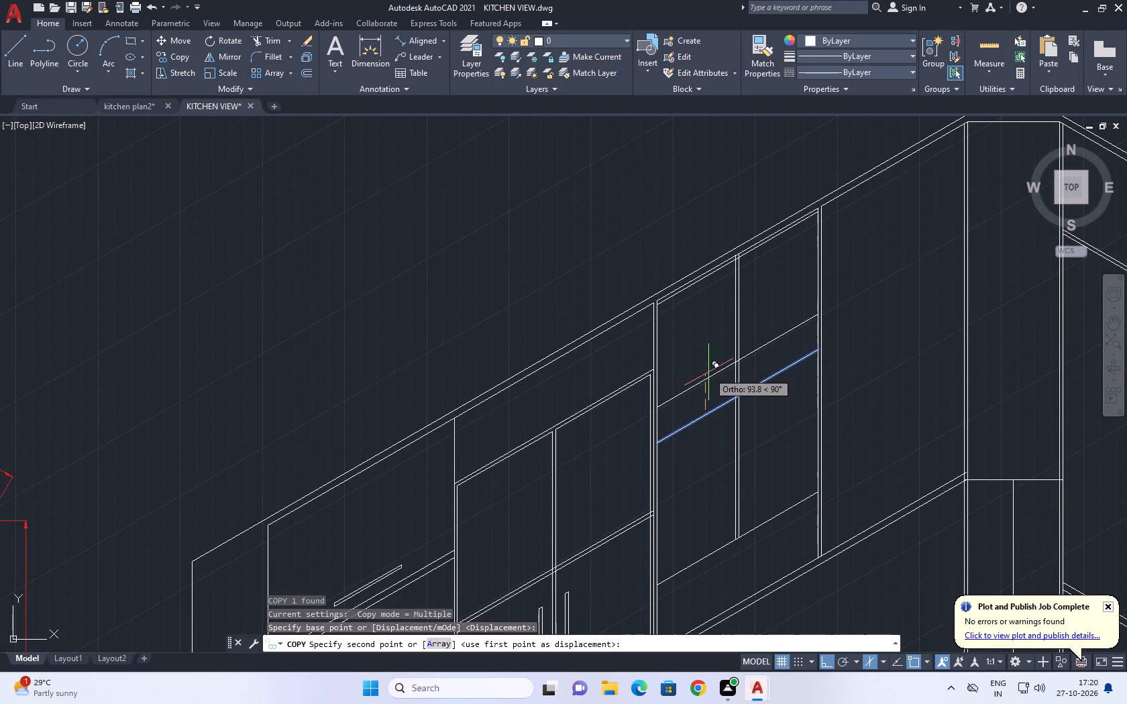
pyautogui.write('5')
pyautogui.press('space')
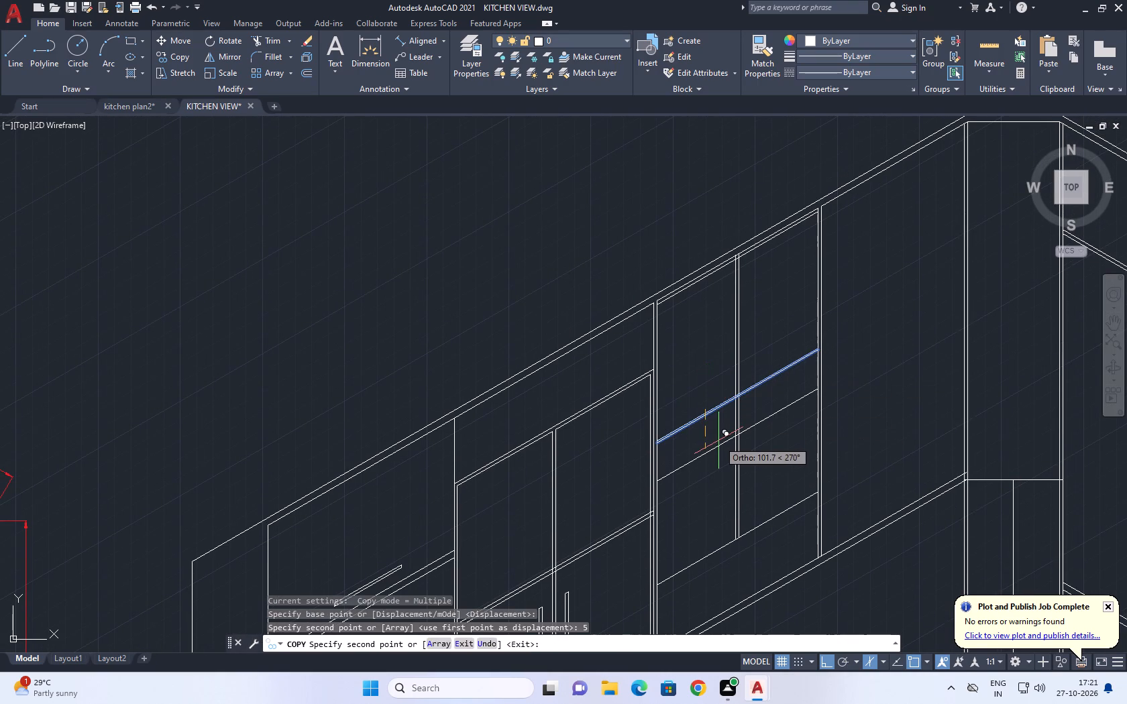
pyautogui.press('5')
pyautogui.press('space')
pyautogui.scroll(2, 699, 430)
pyautogui.press('Escape')
# Delete the original middle line between the two new 30° rail lines.
pyautogui.scroll(2, 653, 417)
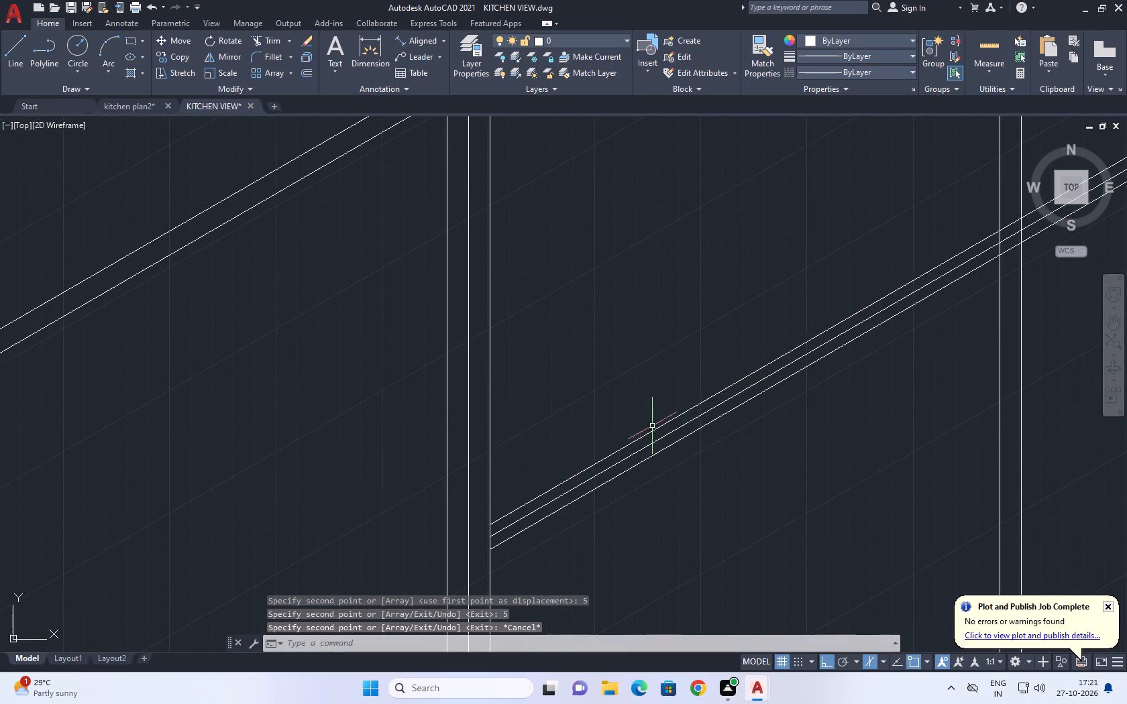
pyautogui.click(657, 440)
pyautogui.press('Delete')
# Copy the two vertical door handles from the first door pair to the matching divider and rail crossing in the adjacent bay.
pyautogui.scroll(-3, 659, 433)
pyautogui.moveTo(759, 427); pyautogui.dragTo(710, 392, button='middle')
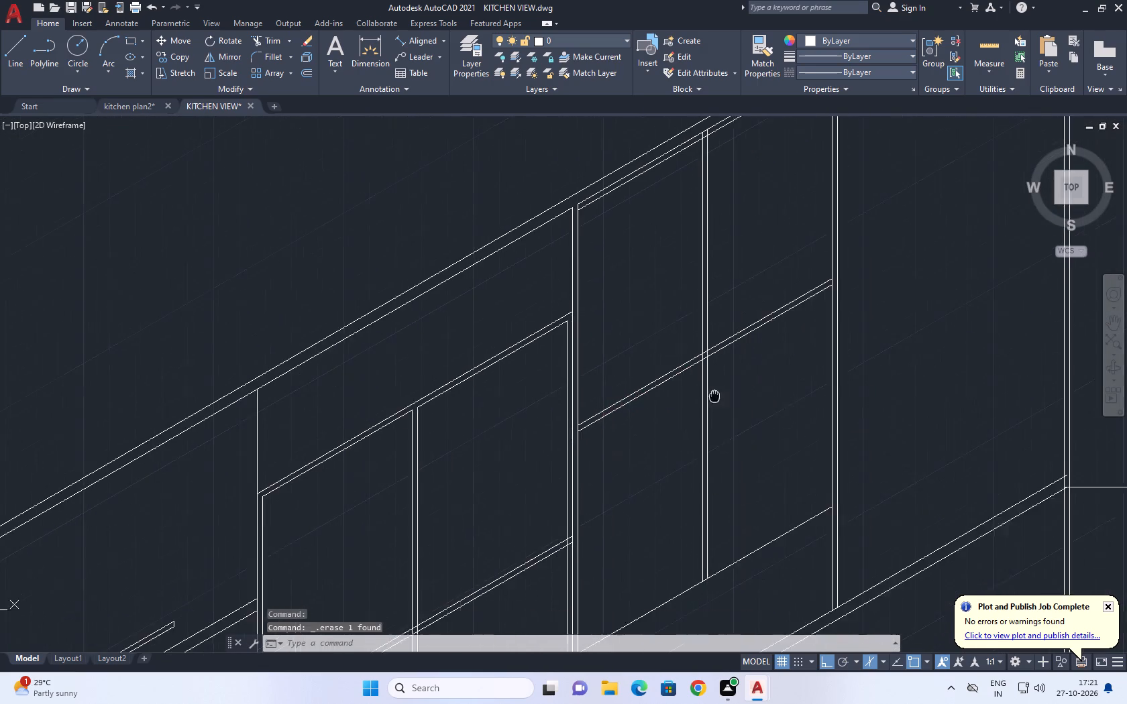
pyautogui.scroll(-2, 702, 382)
pyautogui.moveTo(730, 363); pyautogui.dragTo(709, 342, button='middle')
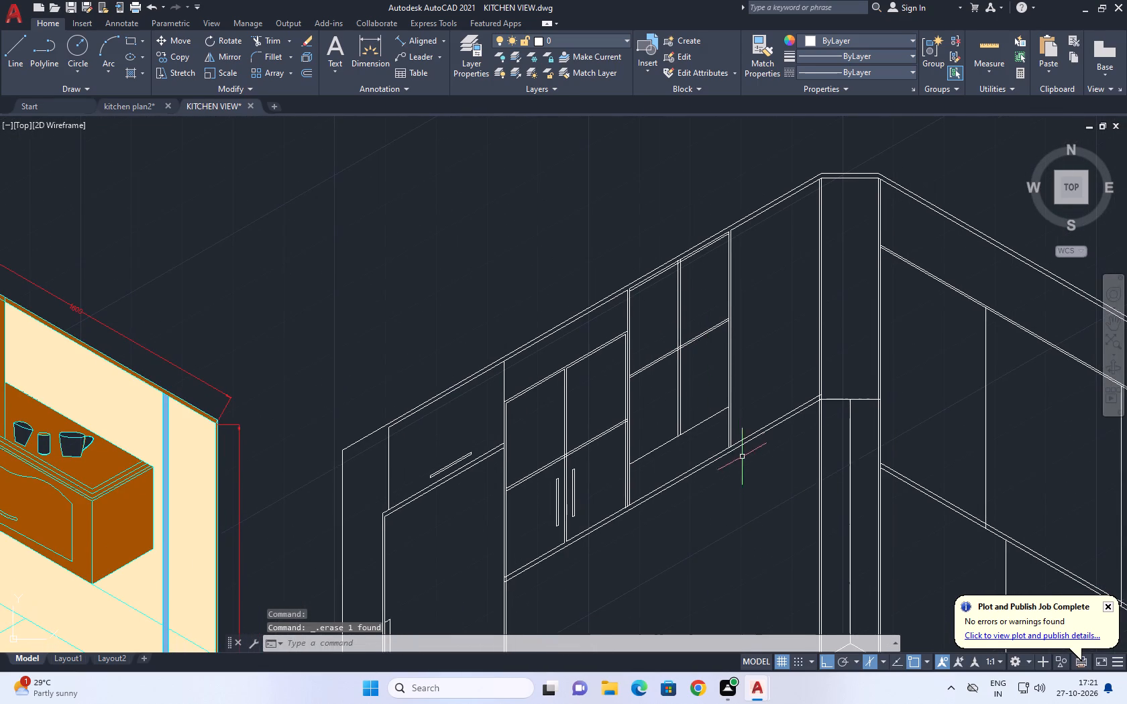
pyautogui.moveTo(700, 454); pyautogui.dragTo(631, 388, button='middle')
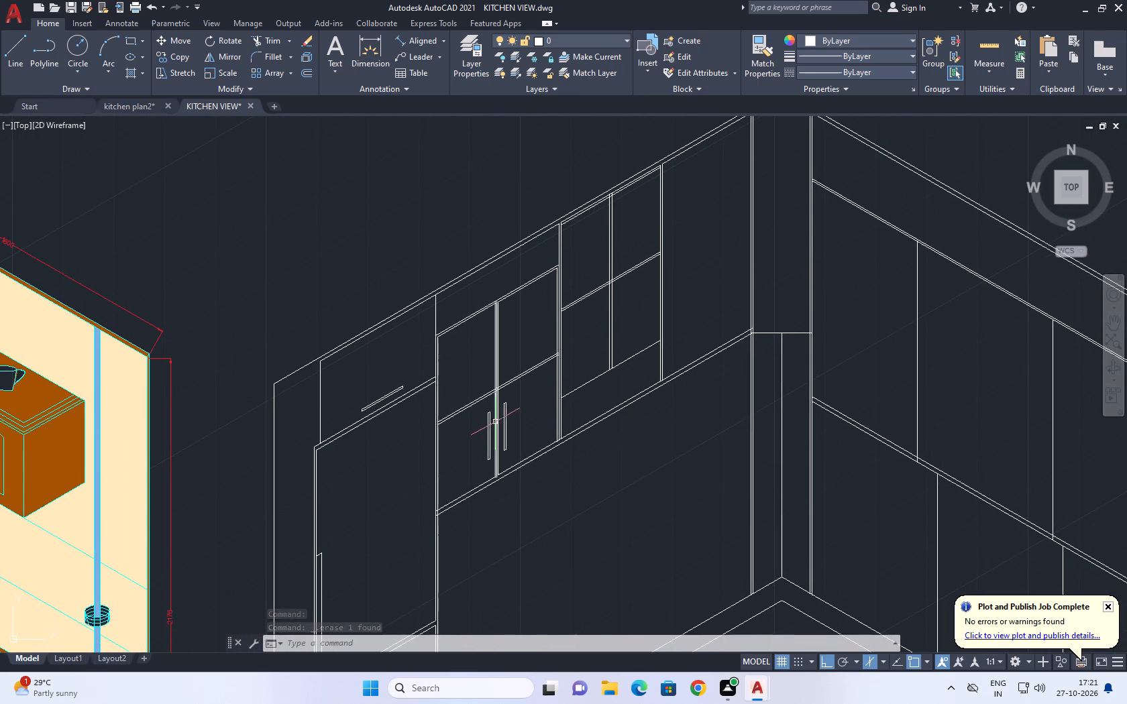
pyautogui.scroll(1, 493, 421)
pyautogui.click(474, 400)
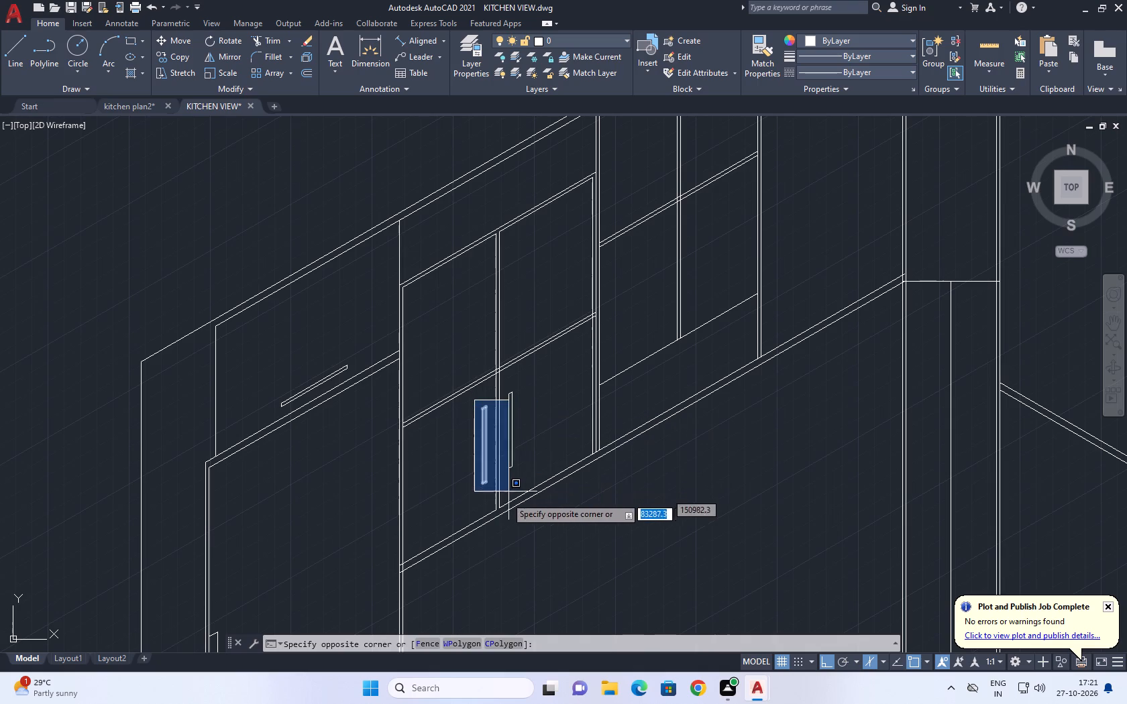
pyautogui.click(501, 501)
pyautogui.scroll(3, 500, 408)
pyautogui.moveTo(511, 308); pyautogui.dragTo(511, 300)
pyautogui.scroll(-3, 558, 430)
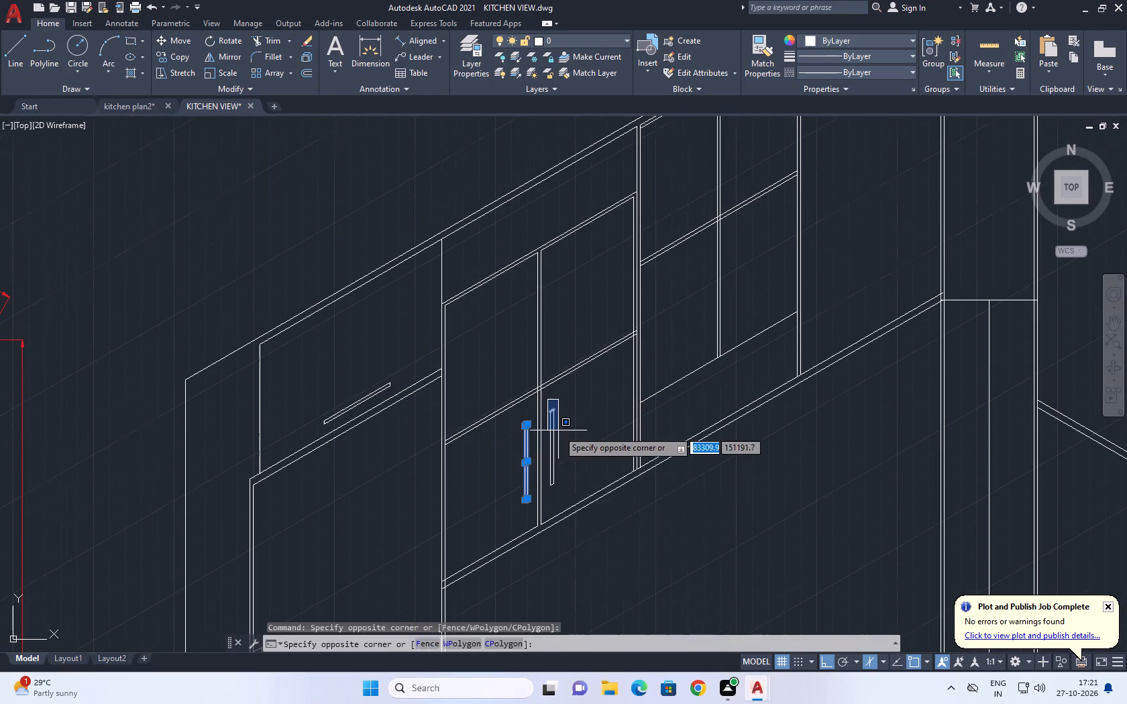
pyautogui.click(570, 491)
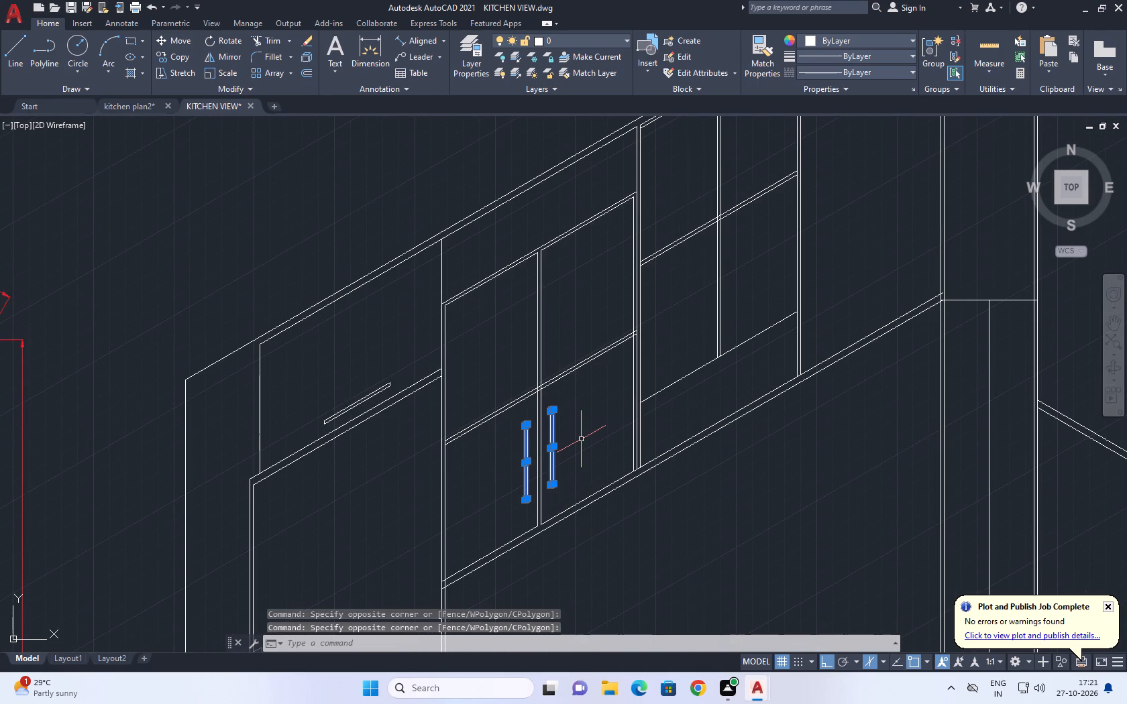
pyautogui.click(183, 57)
pyautogui.scroll(2, 545, 416)
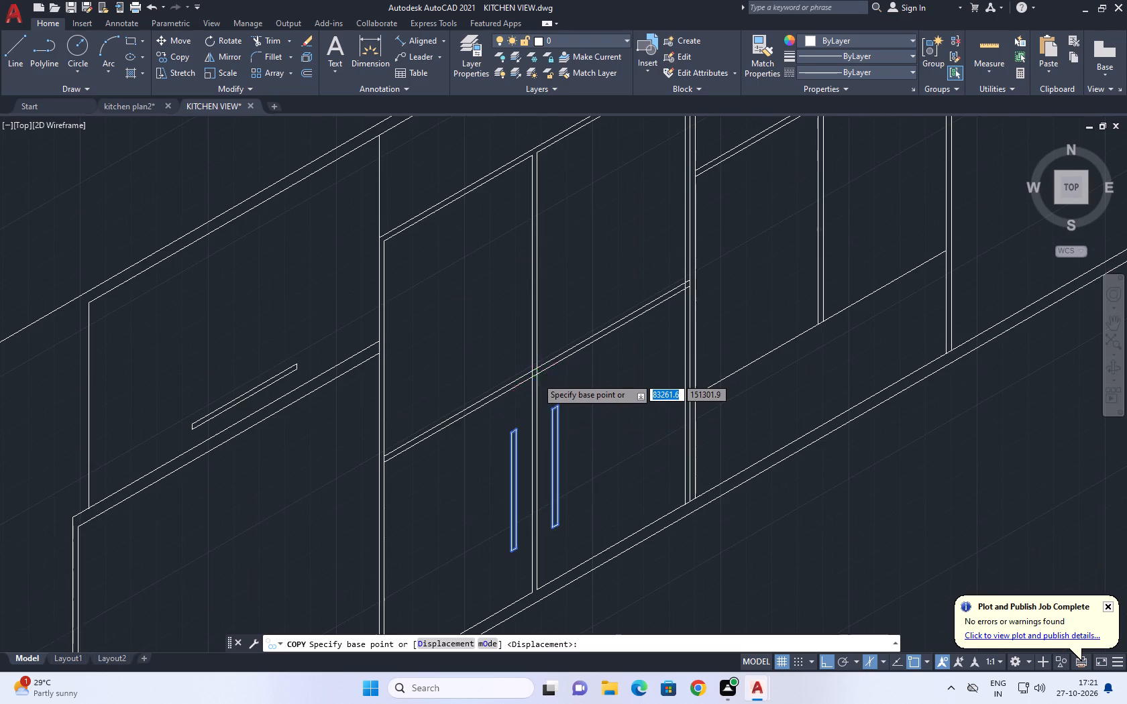
pyautogui.scroll(1, 536, 377)
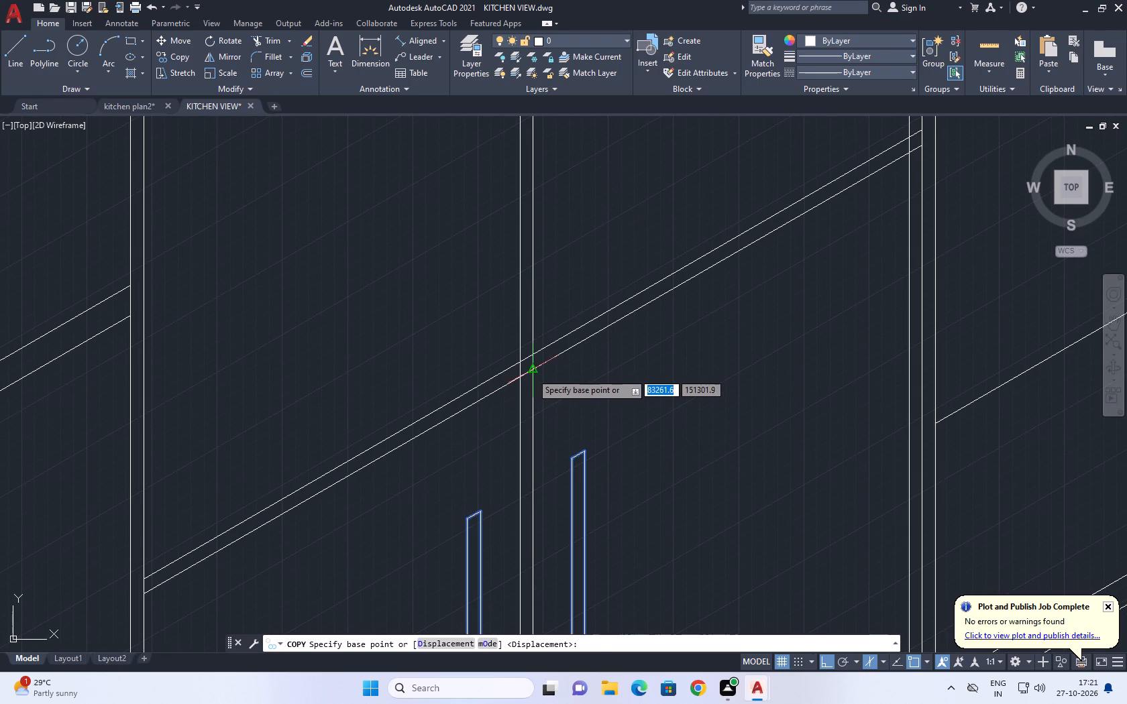
pyautogui.click(531, 373)
pyautogui.scroll(-4, 644, 323)
pyautogui.scroll(2, 731, 222)
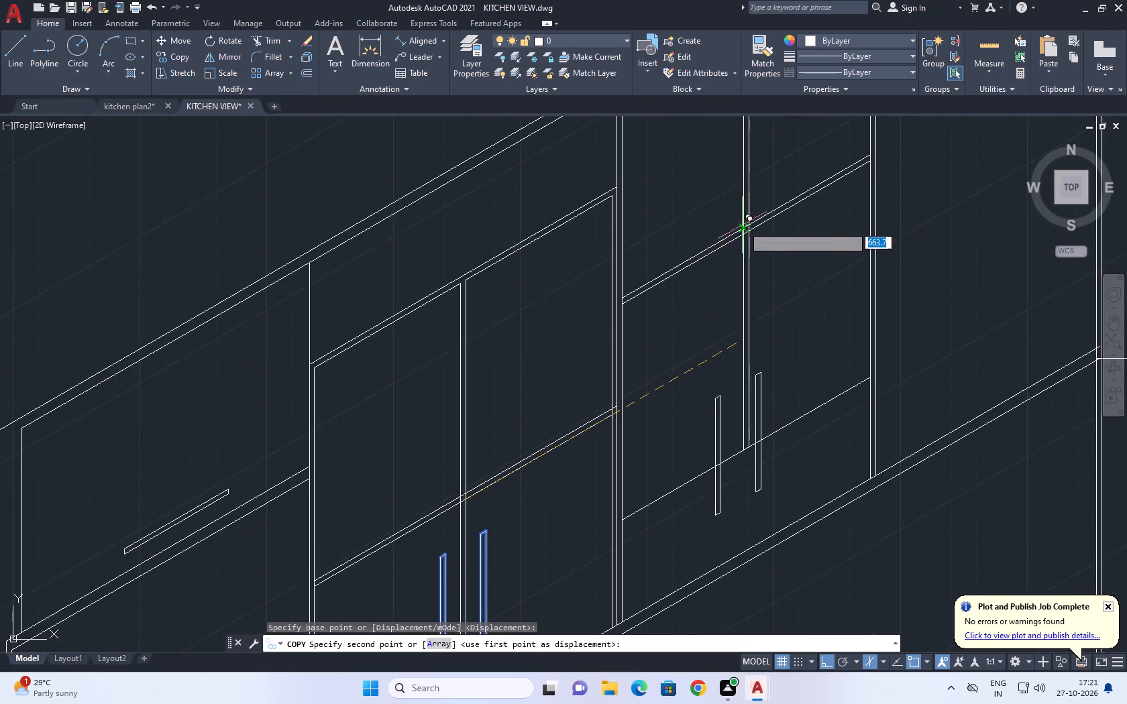
pyautogui.scroll(2, 743, 227)
pyautogui.click(756, 241)
pyautogui.rightClick(810, 263)
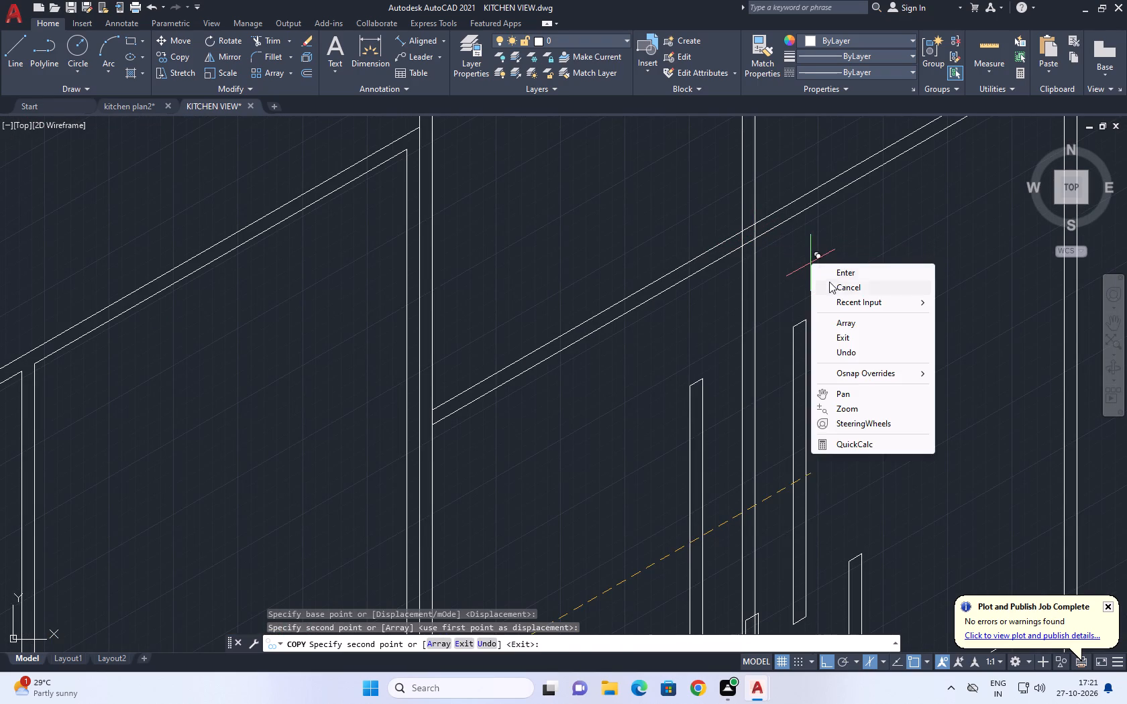
pyautogui.click(843, 287)
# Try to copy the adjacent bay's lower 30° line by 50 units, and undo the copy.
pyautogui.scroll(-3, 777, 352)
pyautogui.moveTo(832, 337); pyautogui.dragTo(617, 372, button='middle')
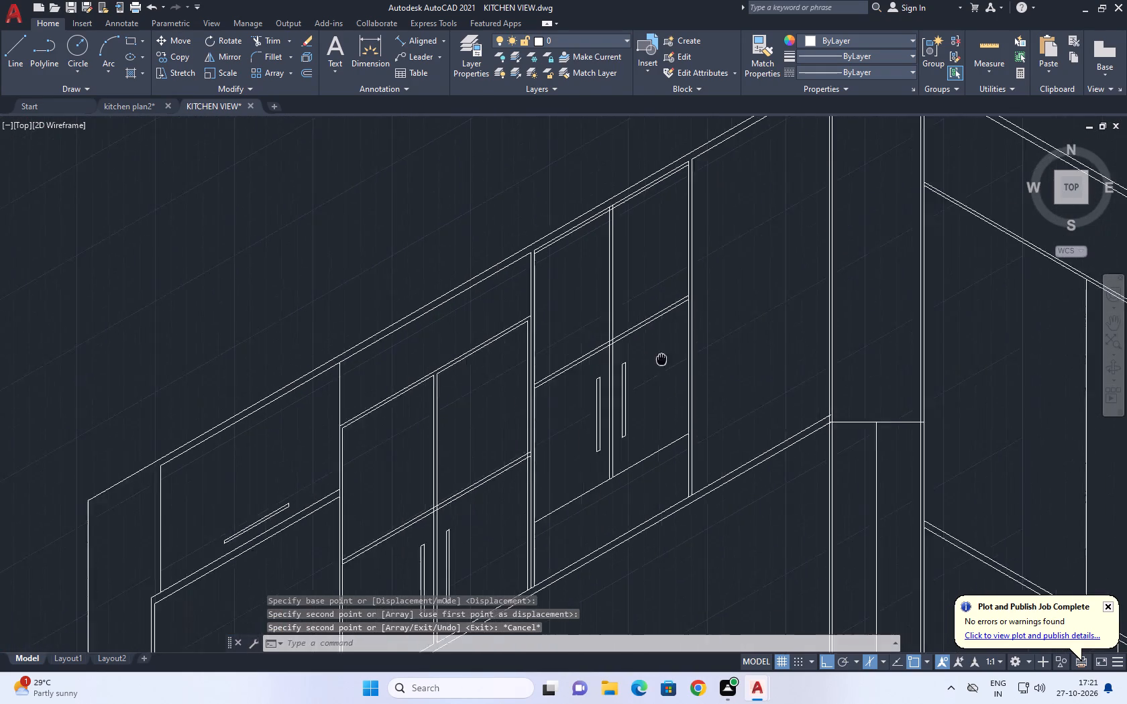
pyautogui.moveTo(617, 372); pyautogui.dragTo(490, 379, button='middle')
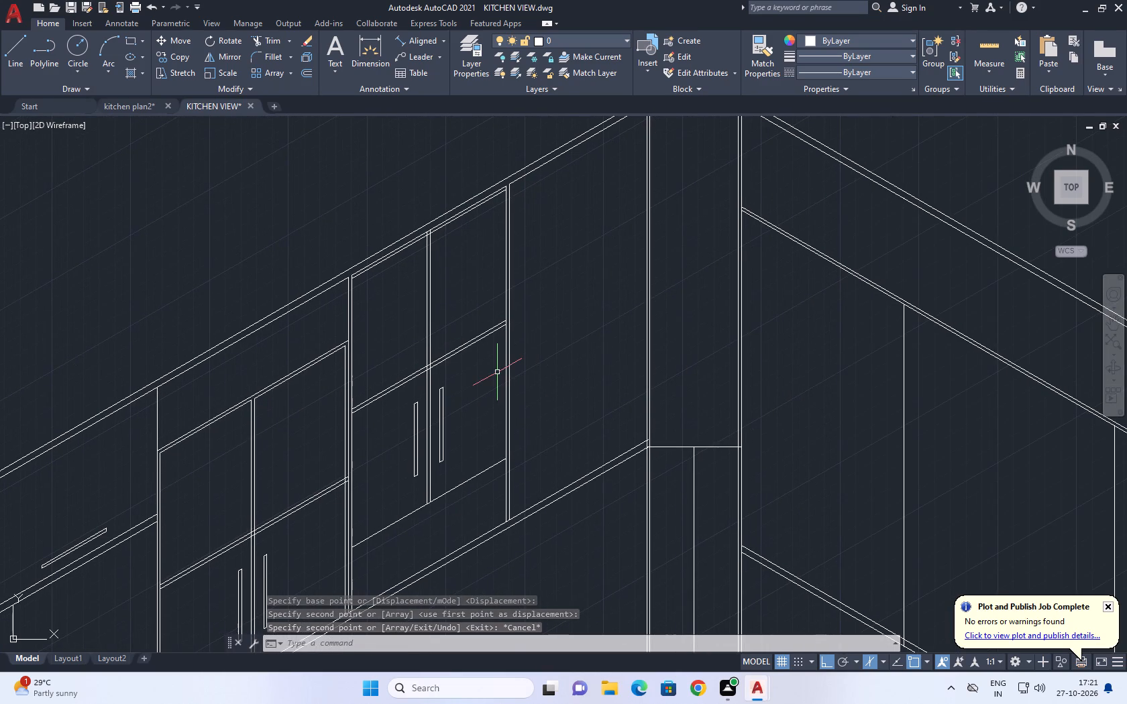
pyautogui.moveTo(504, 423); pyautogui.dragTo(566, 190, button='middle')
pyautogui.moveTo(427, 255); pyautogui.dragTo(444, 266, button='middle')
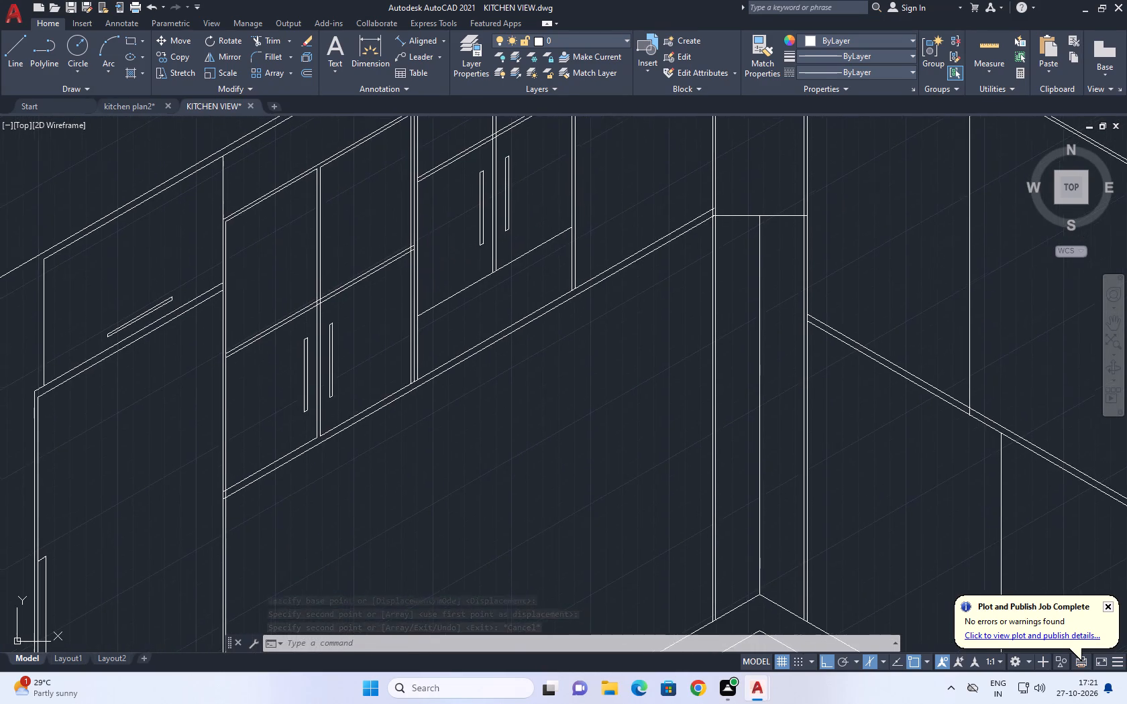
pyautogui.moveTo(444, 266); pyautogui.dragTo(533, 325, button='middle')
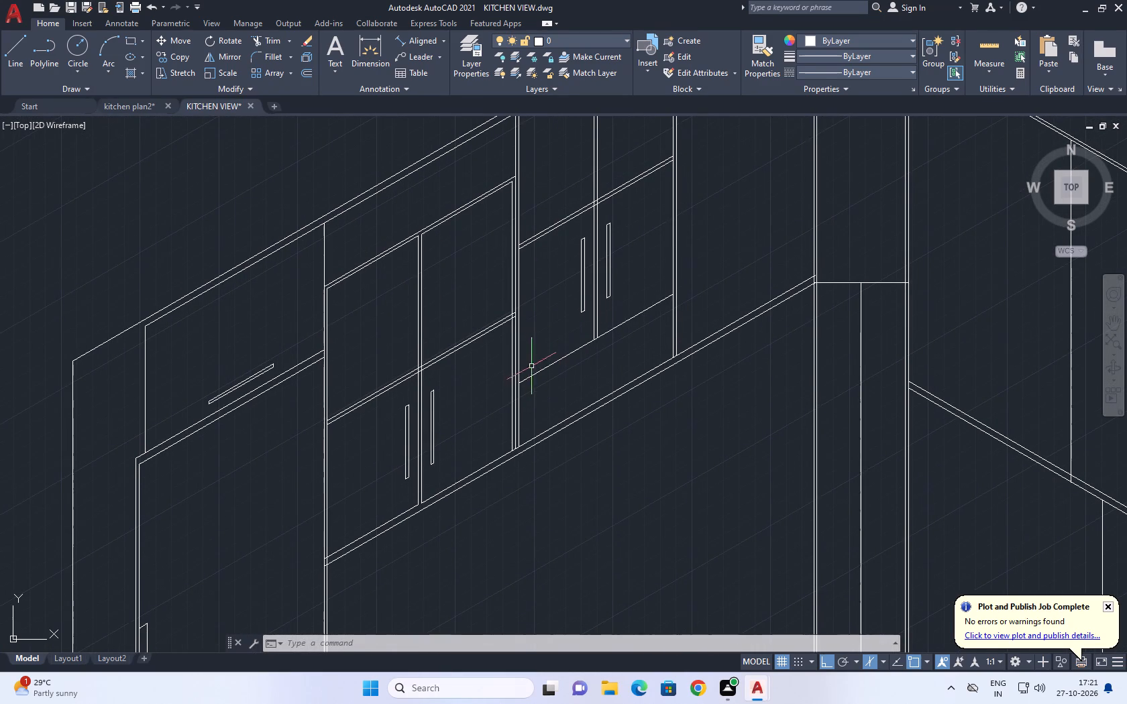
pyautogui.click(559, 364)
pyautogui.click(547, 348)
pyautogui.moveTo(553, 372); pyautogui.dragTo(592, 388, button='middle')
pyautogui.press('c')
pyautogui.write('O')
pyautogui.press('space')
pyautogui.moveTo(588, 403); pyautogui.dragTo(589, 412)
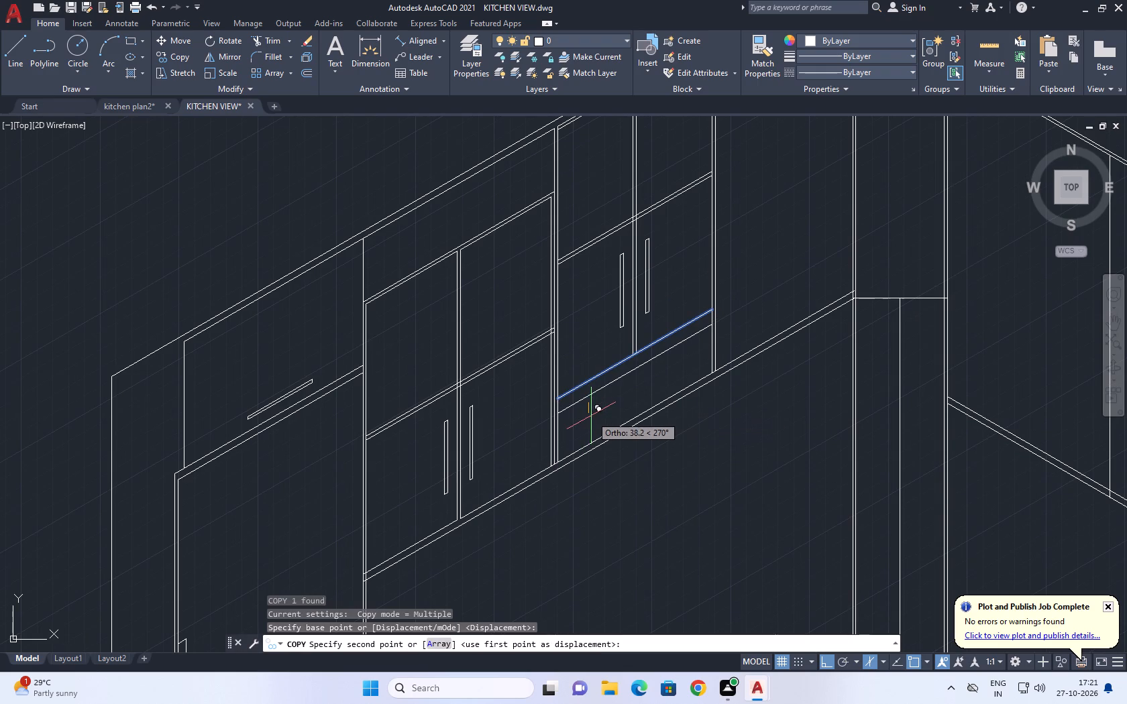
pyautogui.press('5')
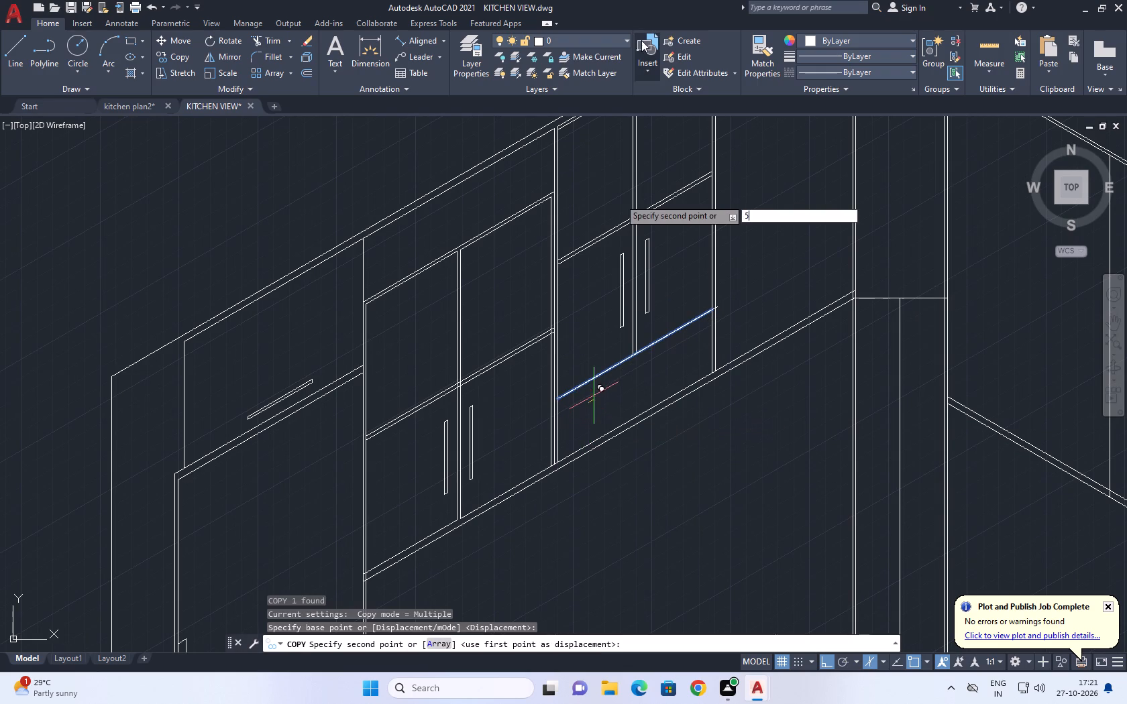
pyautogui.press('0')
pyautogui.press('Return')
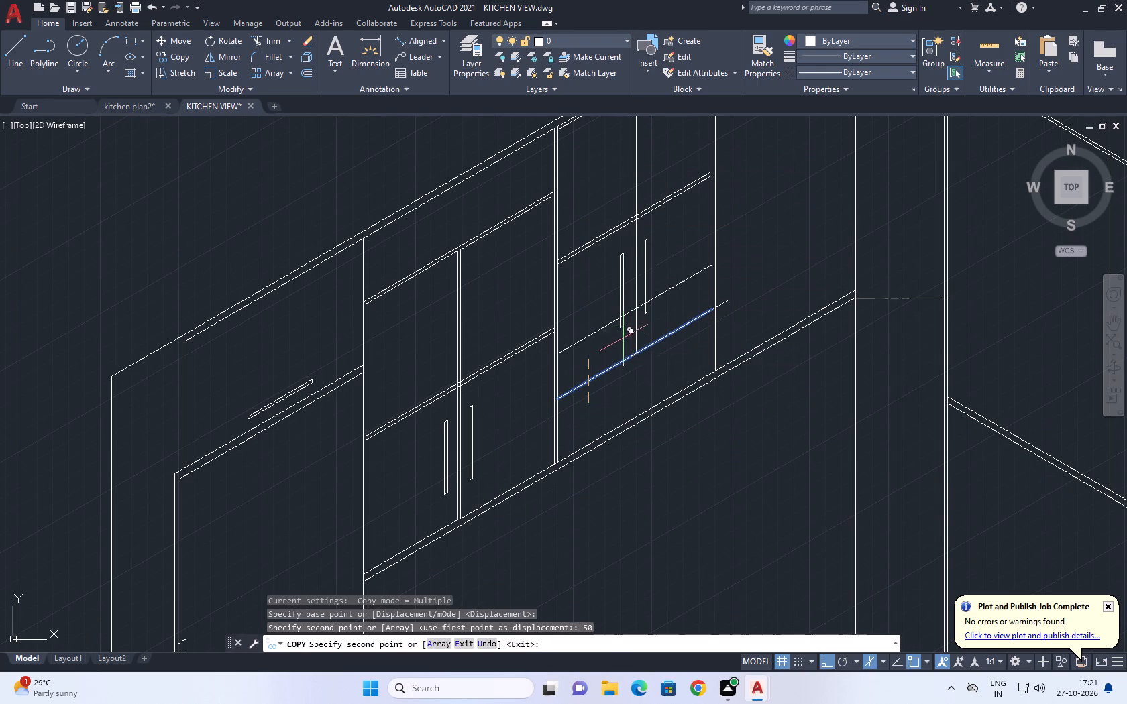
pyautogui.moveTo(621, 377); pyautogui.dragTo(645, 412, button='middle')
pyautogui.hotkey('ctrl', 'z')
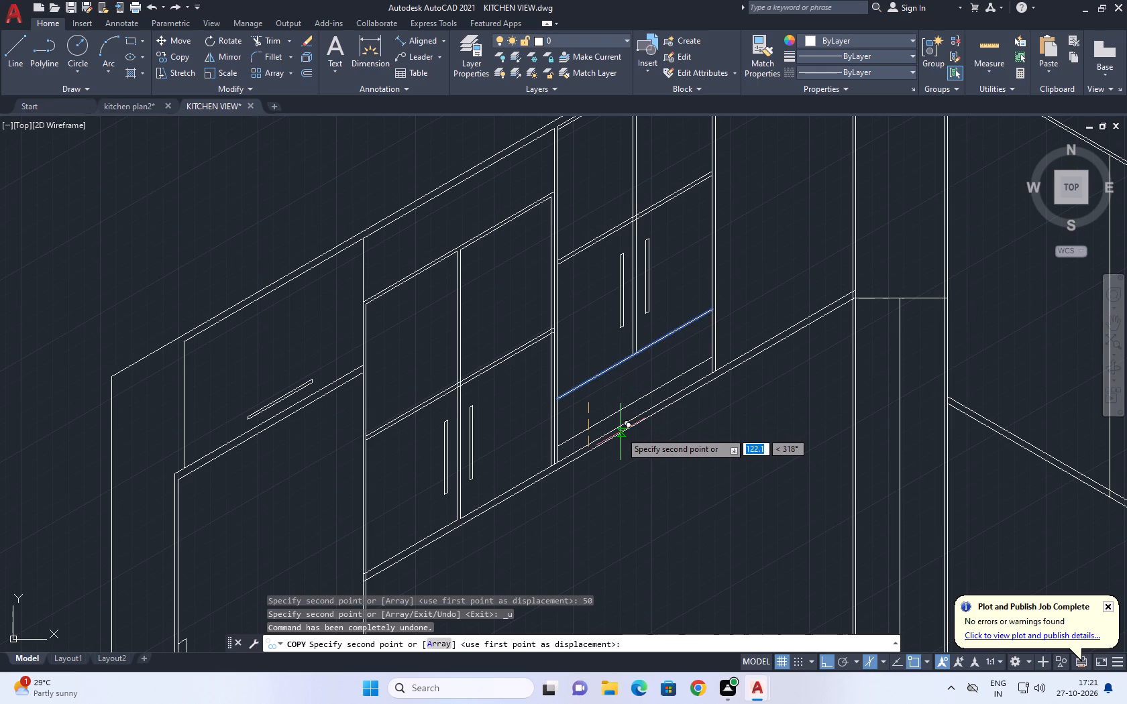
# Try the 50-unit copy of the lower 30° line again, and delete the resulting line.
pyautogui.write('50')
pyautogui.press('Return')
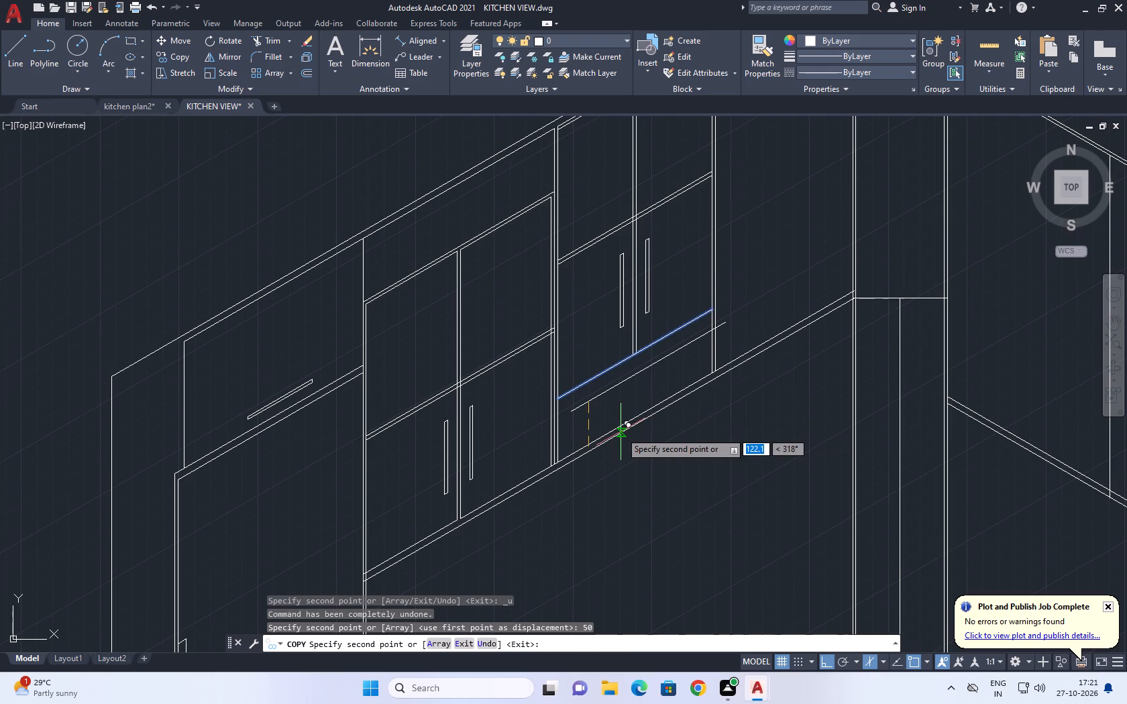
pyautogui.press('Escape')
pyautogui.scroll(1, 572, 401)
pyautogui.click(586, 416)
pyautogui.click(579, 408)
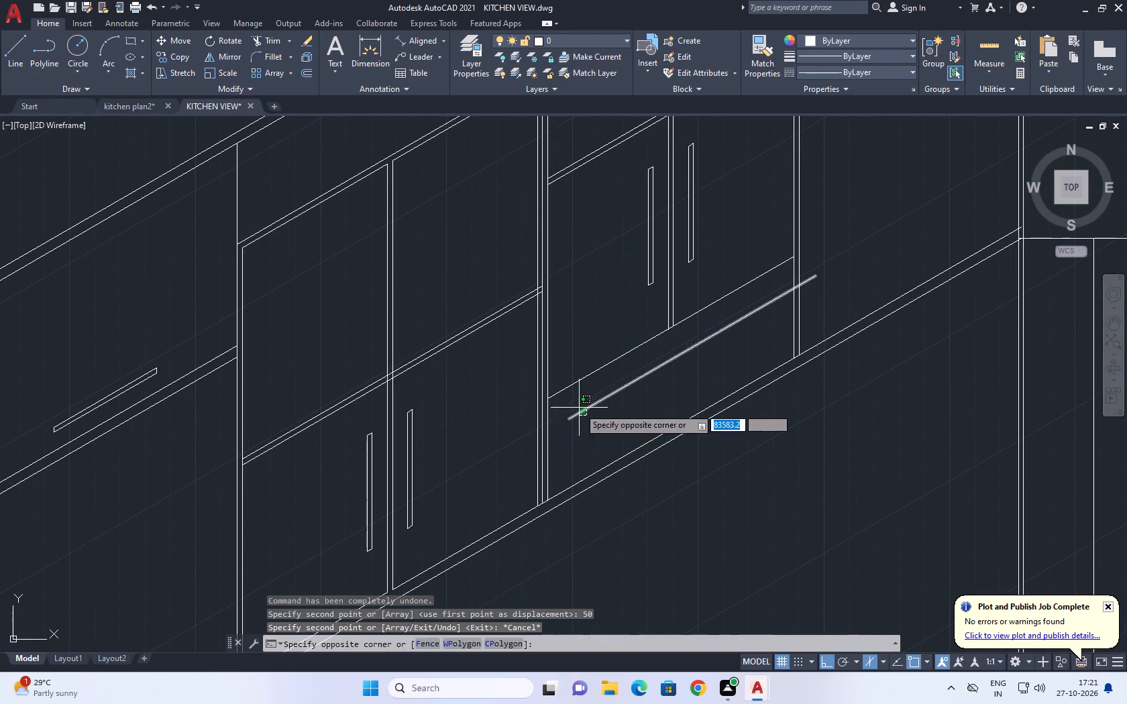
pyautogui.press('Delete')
# Copy the bay's lower 30° line 30 units straight down from its end at the double upright.
pyautogui.moveTo(576, 405); pyautogui.dragTo(576, 399)
pyautogui.click(558, 369)
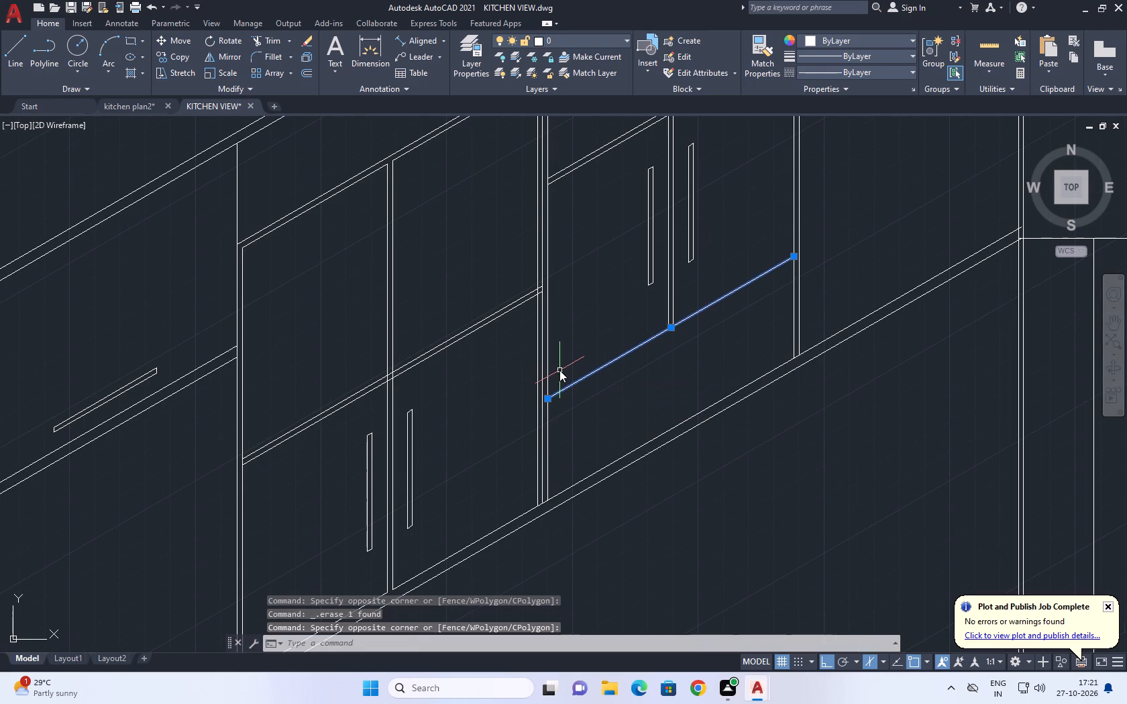
pyautogui.press('c')
pyautogui.press('o')
pyautogui.press('space')
pyautogui.click(551, 400)
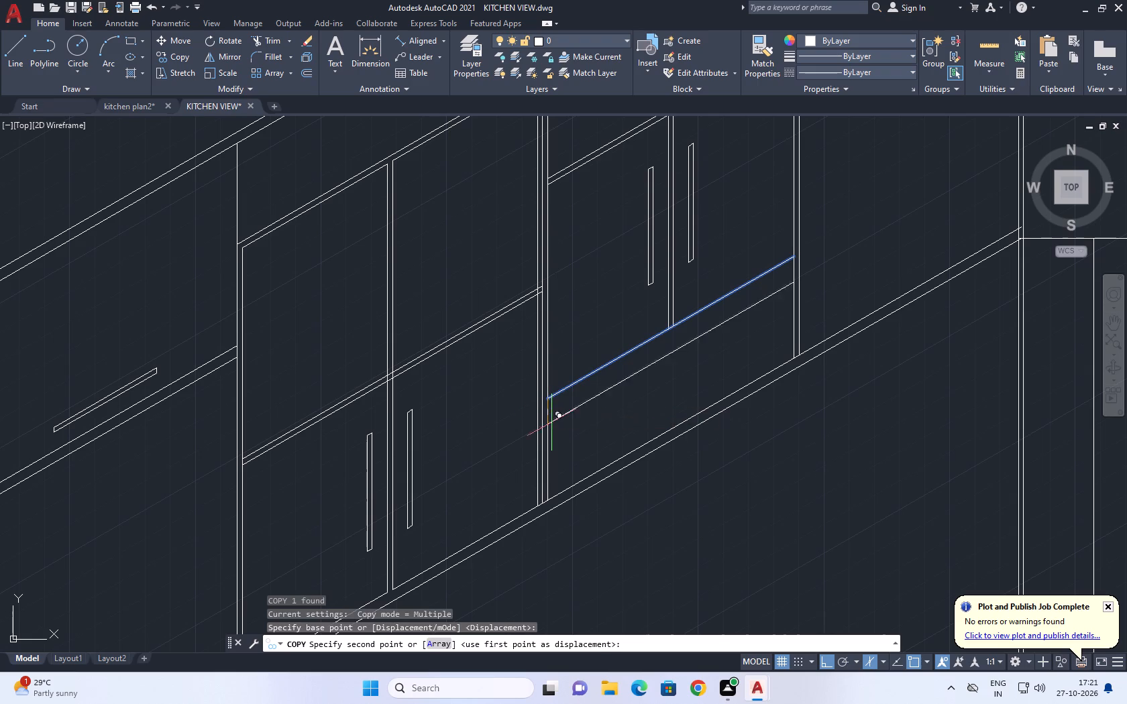
pyautogui.scroll(3, 547, 441)
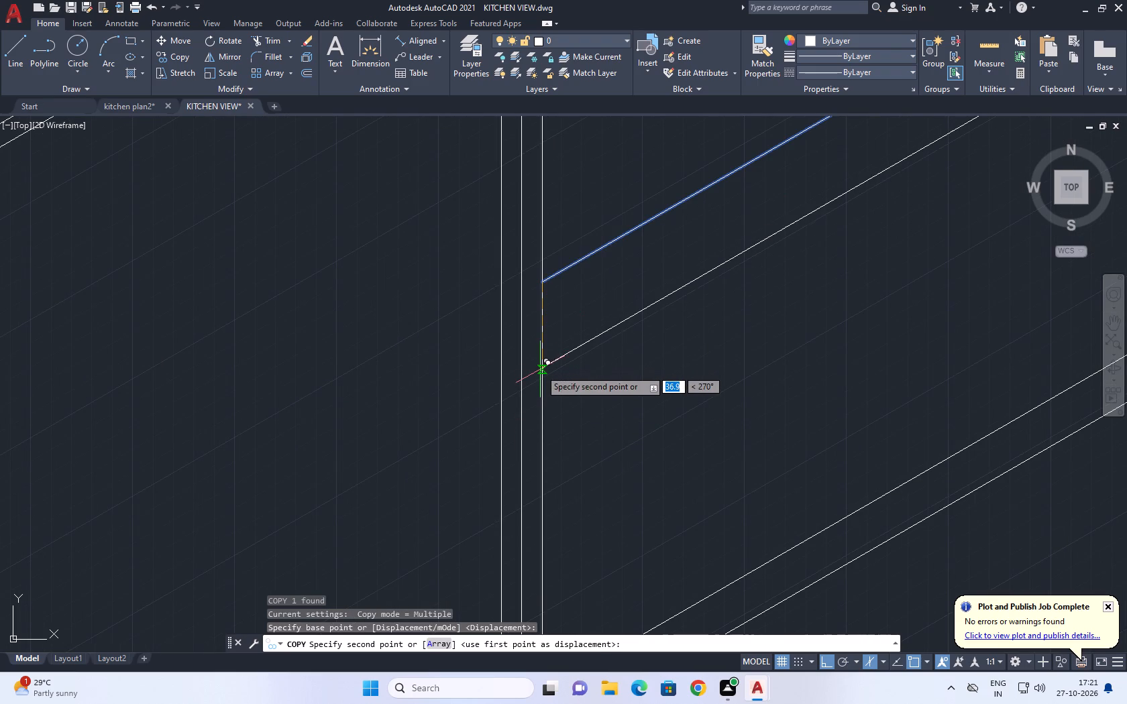
pyautogui.write('30')
pyautogui.press('Return')
pyautogui.press('Escape')
# Draw a short diagonal from the upper line's end at the double upright down to the copied lower line.
pyautogui.scroll(-2, 544, 369)
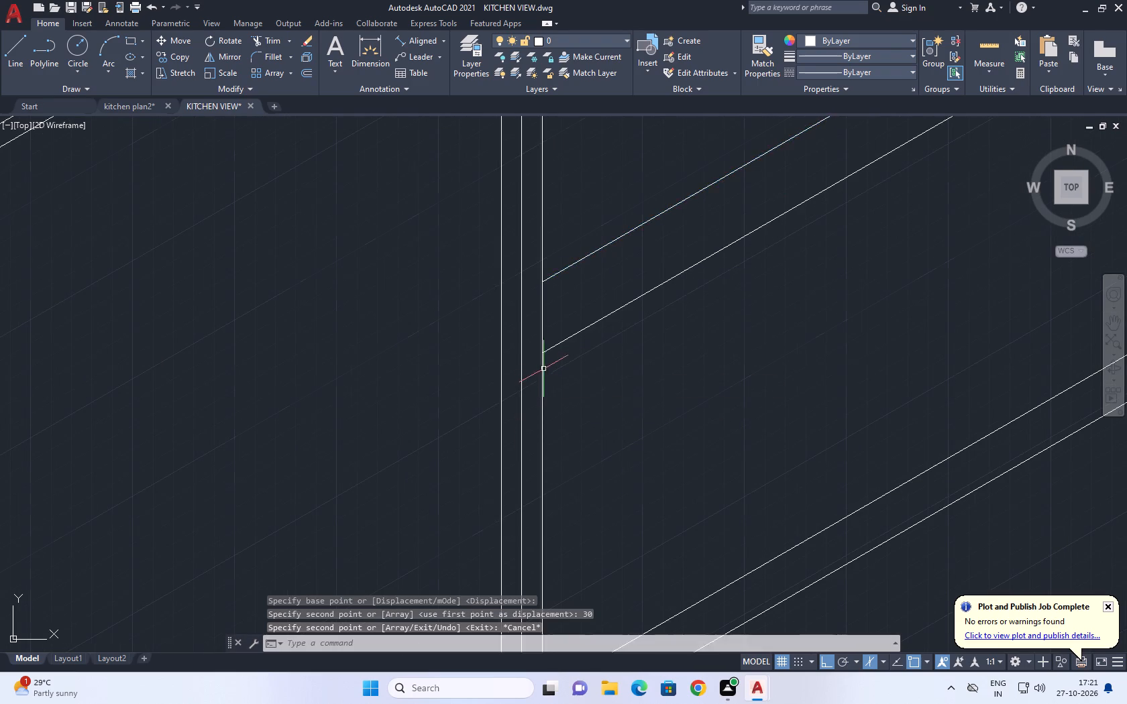
pyautogui.scroll(-2, 544, 369)
pyautogui.scroll(-1, 612, 322)
pyautogui.moveTo(612, 329); pyautogui.dragTo(645, 404, button='middle')
pyautogui.scroll(2, 603, 418)
pyautogui.moveTo(604, 418); pyautogui.dragTo(607, 432, button='middle')
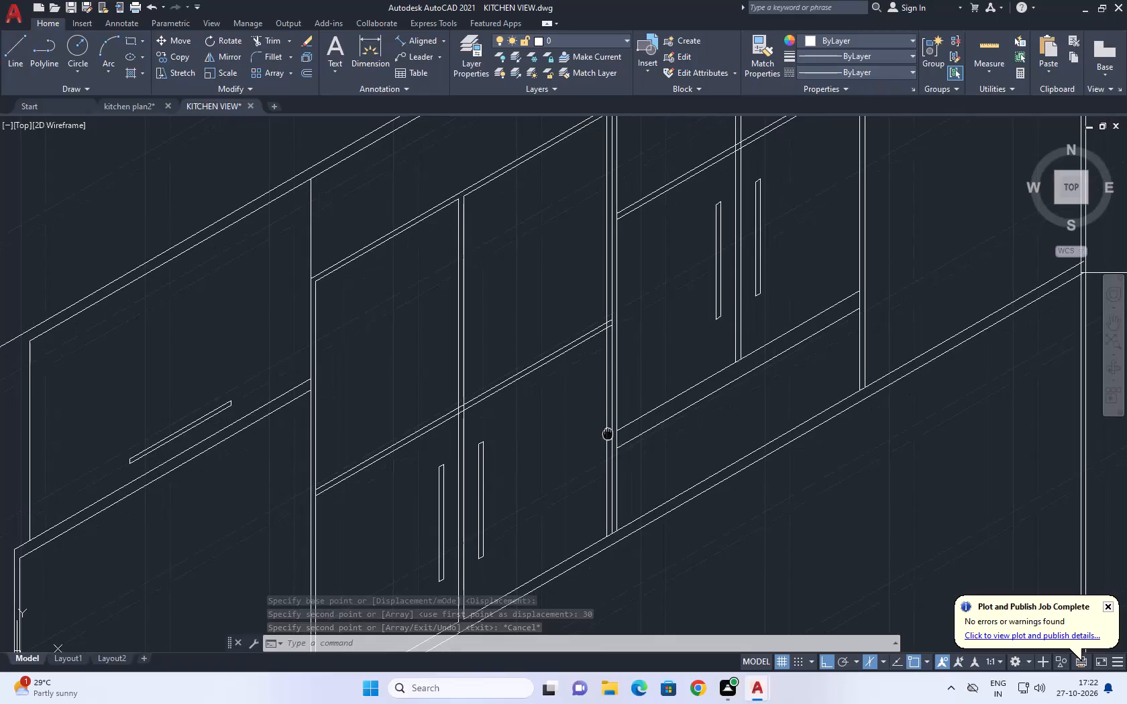
pyautogui.write('L')
pyautogui.press('space')
pyautogui.scroll(2, 610, 428)
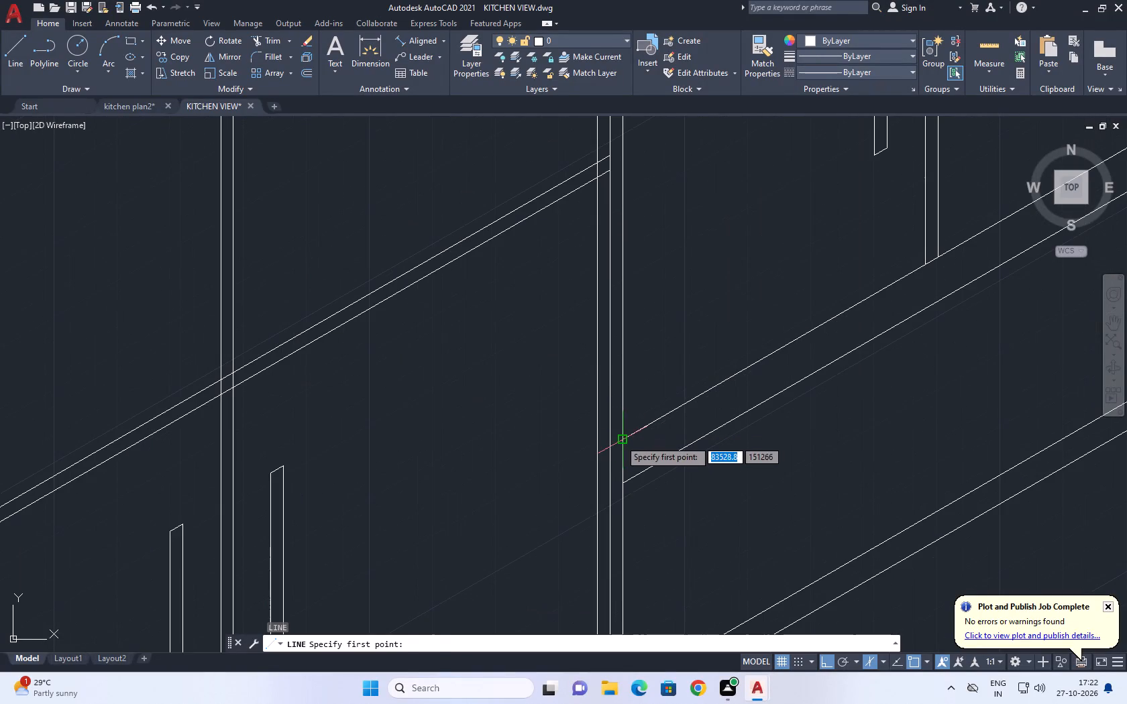
pyautogui.click(620, 440)
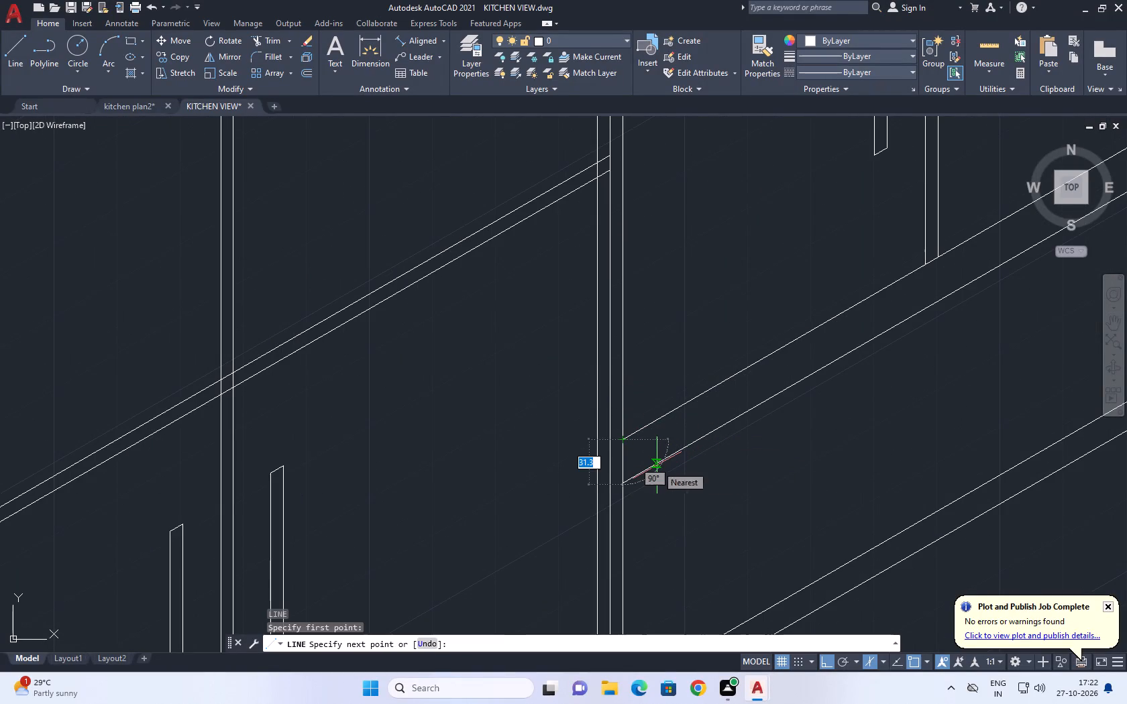
pyautogui.click(657, 465)
pyautogui.press('Escape')
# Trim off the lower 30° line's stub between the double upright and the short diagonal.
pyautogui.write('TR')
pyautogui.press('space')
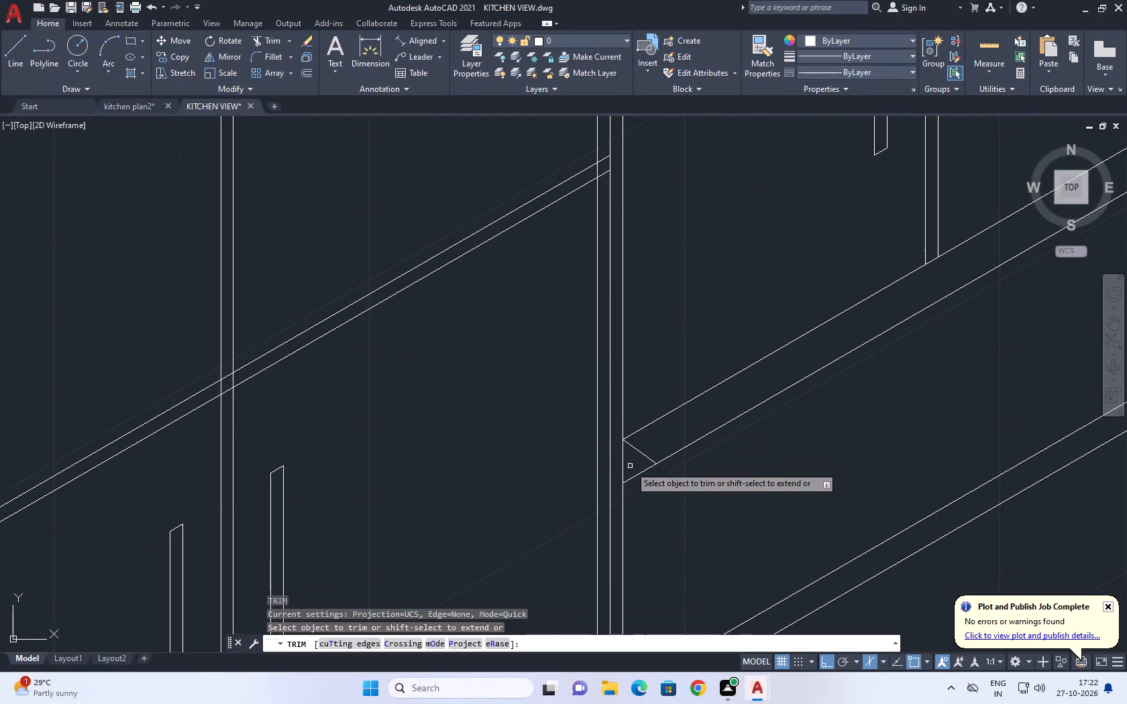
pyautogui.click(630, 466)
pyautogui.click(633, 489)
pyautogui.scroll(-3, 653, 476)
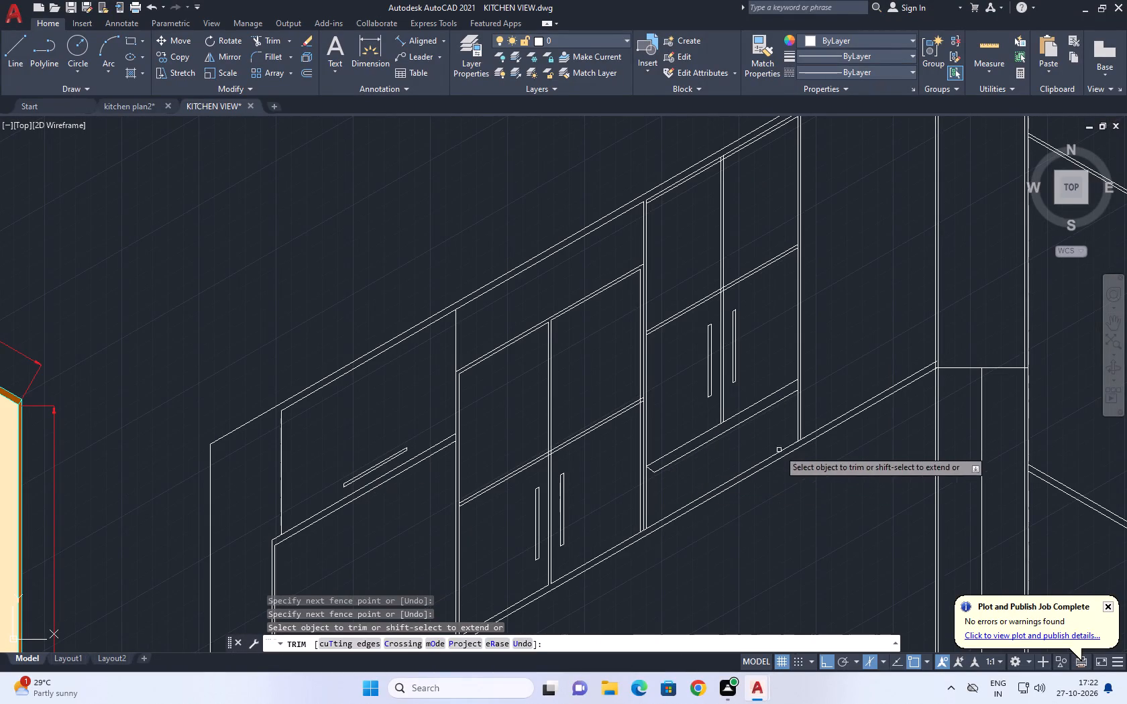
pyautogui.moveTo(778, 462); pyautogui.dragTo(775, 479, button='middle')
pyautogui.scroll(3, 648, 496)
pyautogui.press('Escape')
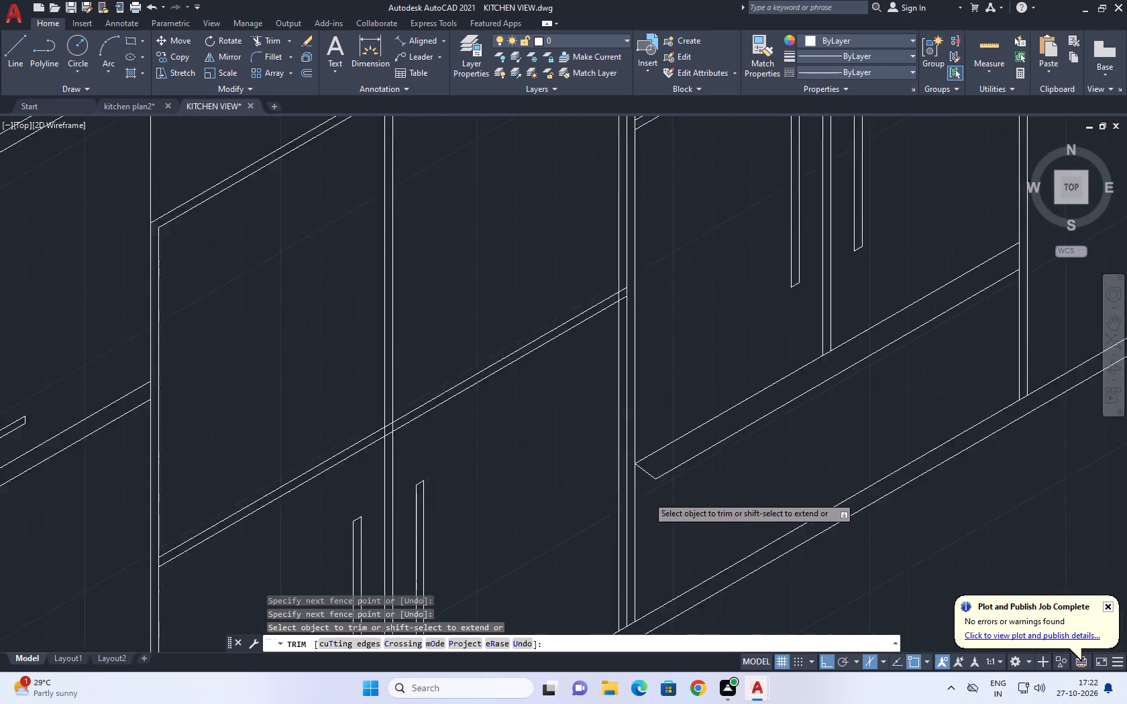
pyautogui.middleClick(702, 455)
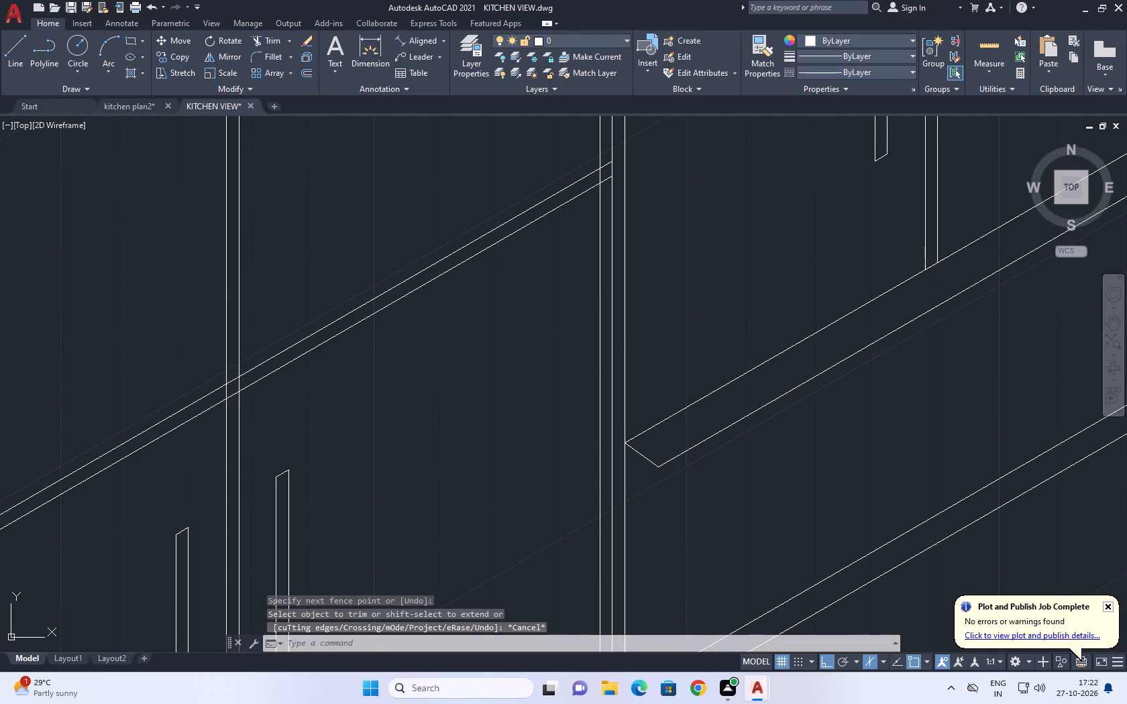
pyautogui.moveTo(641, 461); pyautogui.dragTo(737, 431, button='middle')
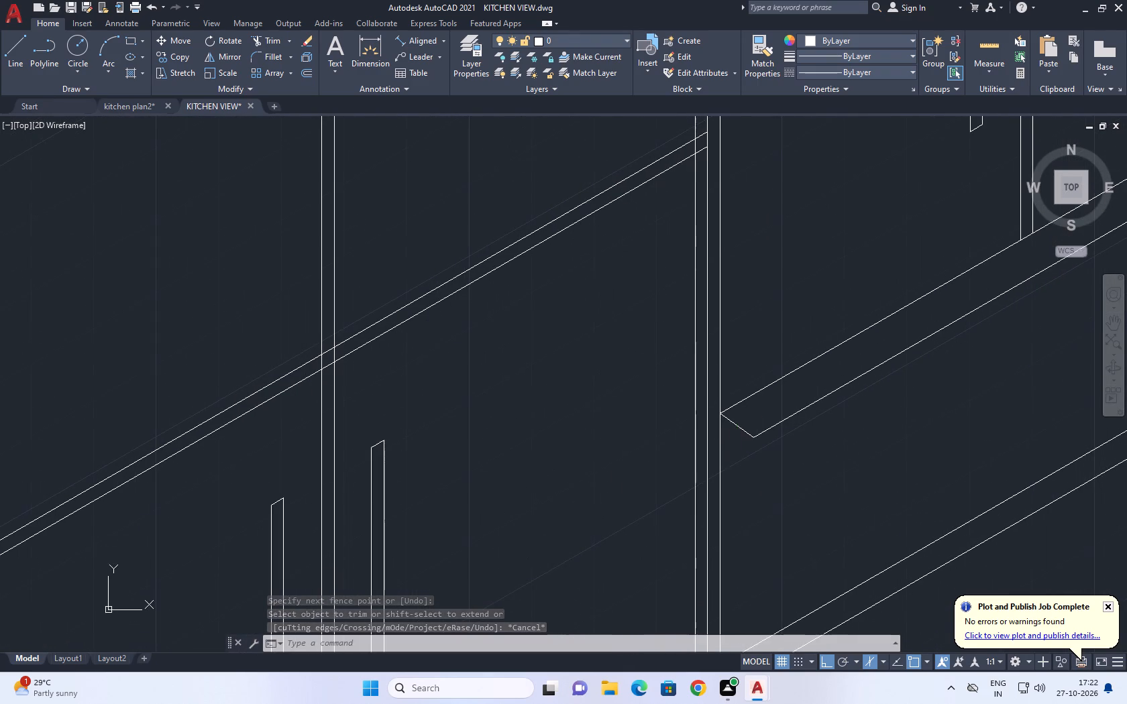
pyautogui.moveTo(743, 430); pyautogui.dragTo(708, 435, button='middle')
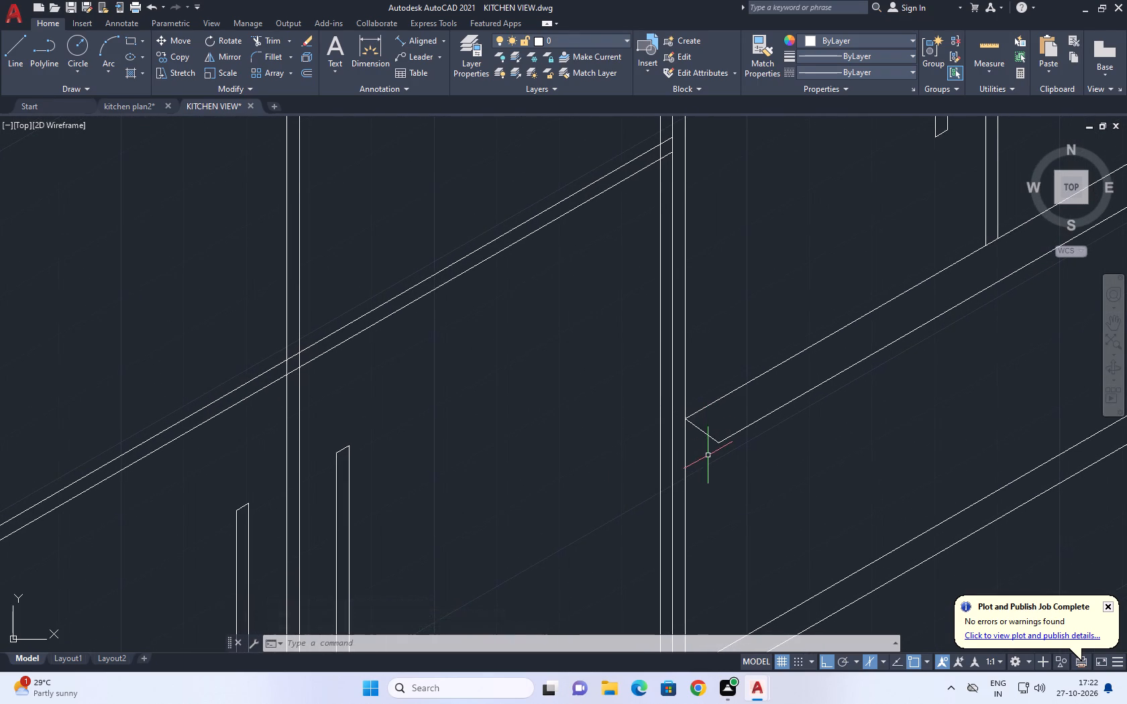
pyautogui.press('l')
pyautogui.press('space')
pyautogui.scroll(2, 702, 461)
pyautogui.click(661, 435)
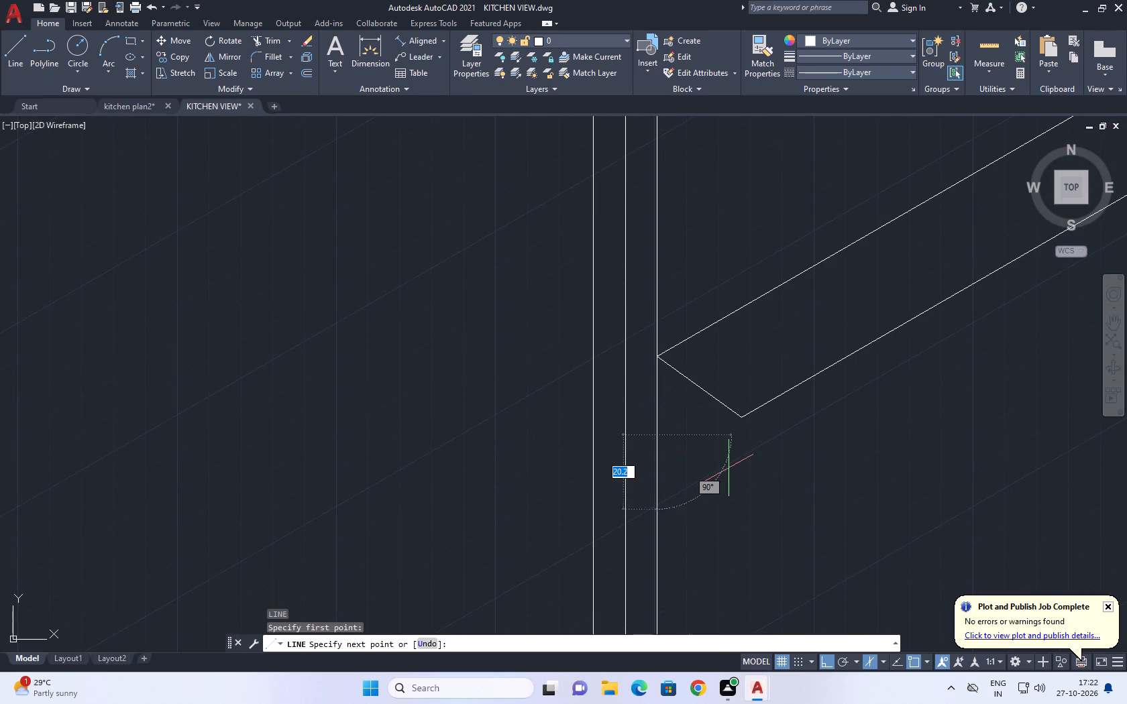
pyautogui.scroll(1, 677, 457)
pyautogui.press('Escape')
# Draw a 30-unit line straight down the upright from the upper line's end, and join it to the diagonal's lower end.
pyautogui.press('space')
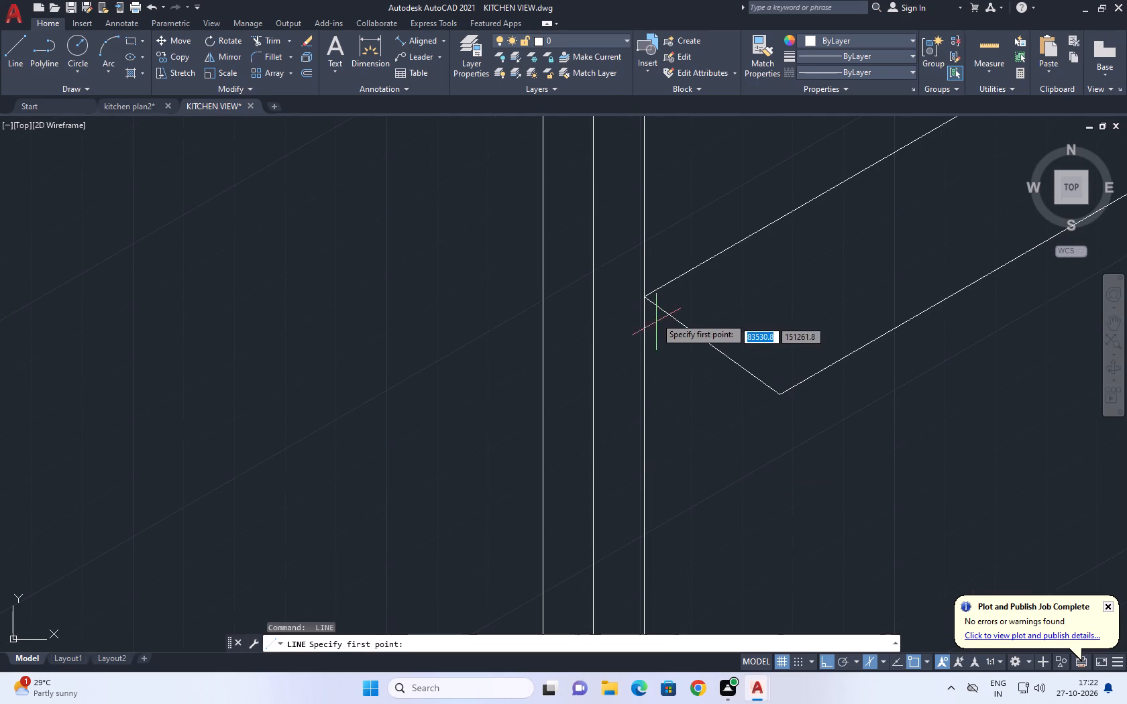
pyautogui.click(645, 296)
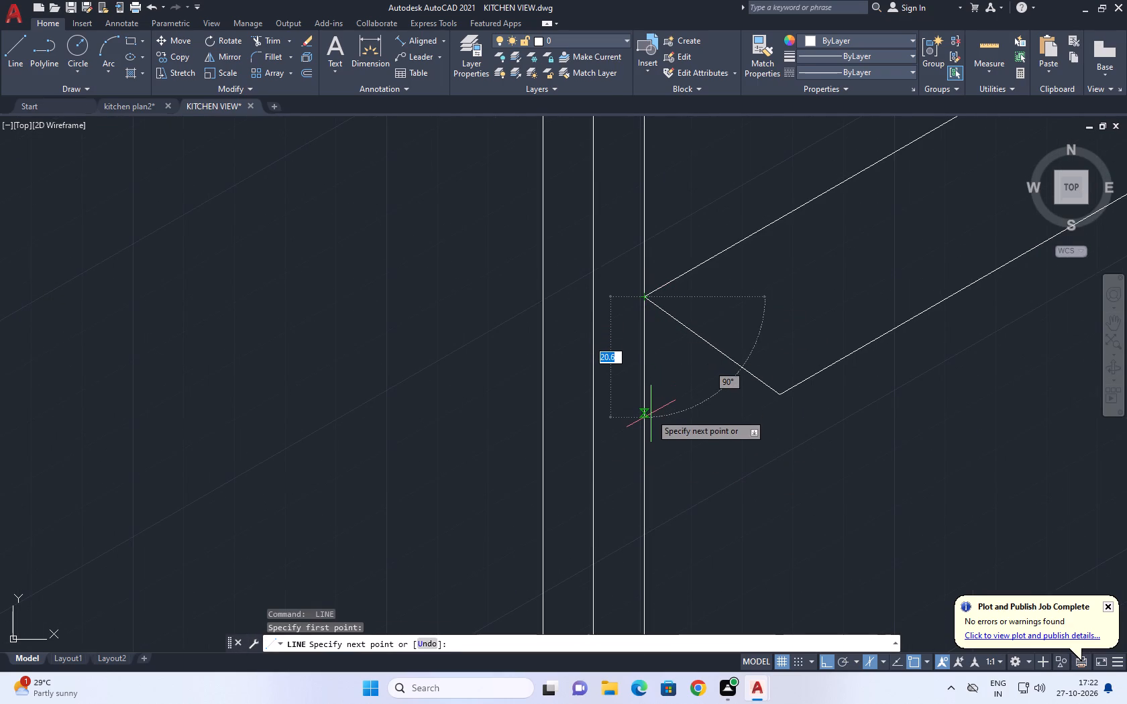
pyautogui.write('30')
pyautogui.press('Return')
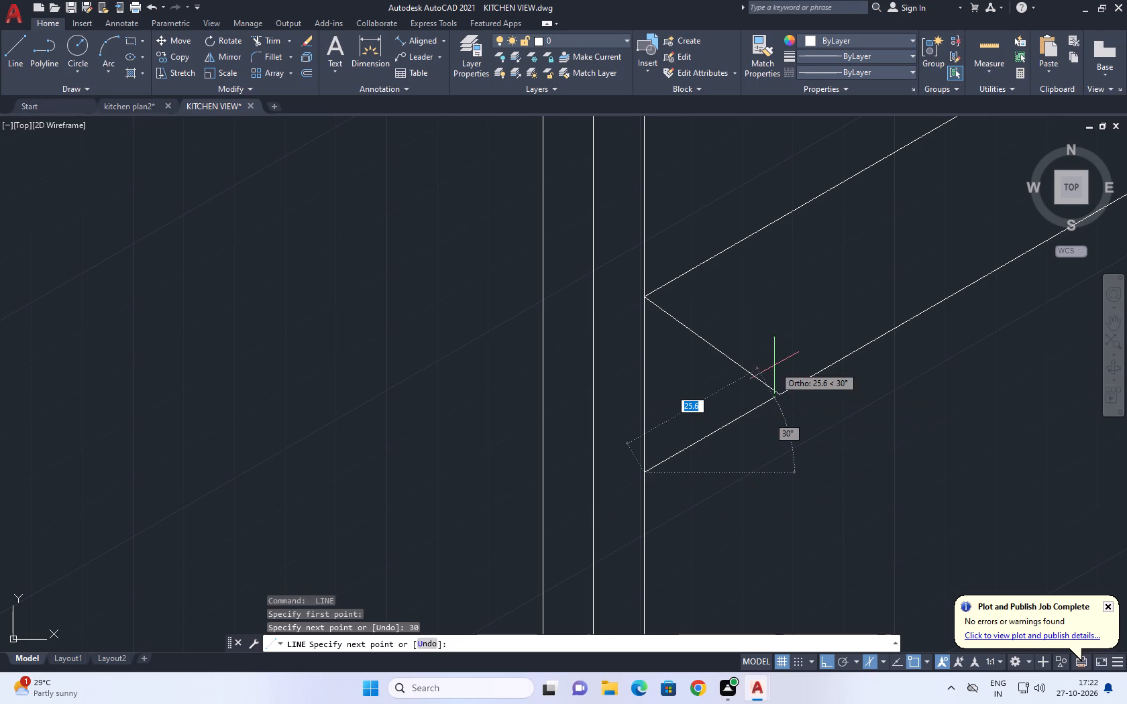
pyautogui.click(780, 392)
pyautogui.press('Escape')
# Delete the bay's copied lower 30° line, the short diagonal and the short line joining it to the upright.
pyautogui.scroll(-4, 798, 394)
pyautogui.moveTo(901, 349); pyautogui.dragTo(863, 346, button='middle')
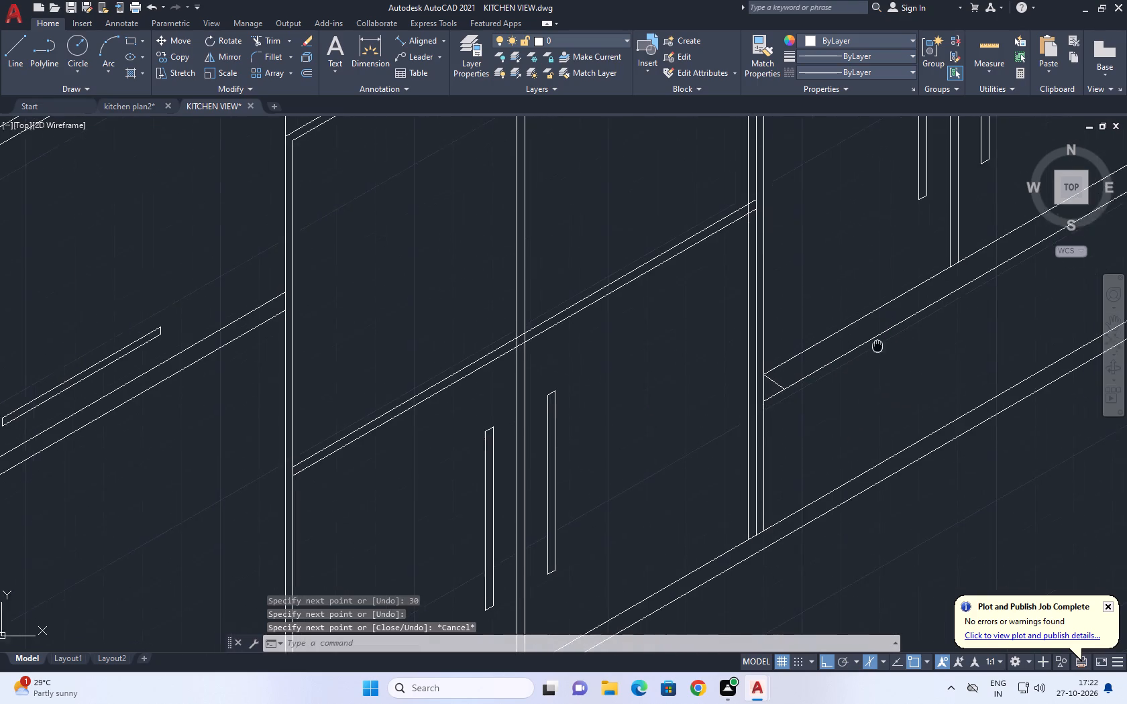
pyautogui.moveTo(863, 346); pyautogui.dragTo(753, 407, button='middle')
pyautogui.scroll(-3, 797, 368)
pyautogui.moveTo(823, 365); pyautogui.dragTo(794, 356, button='middle')
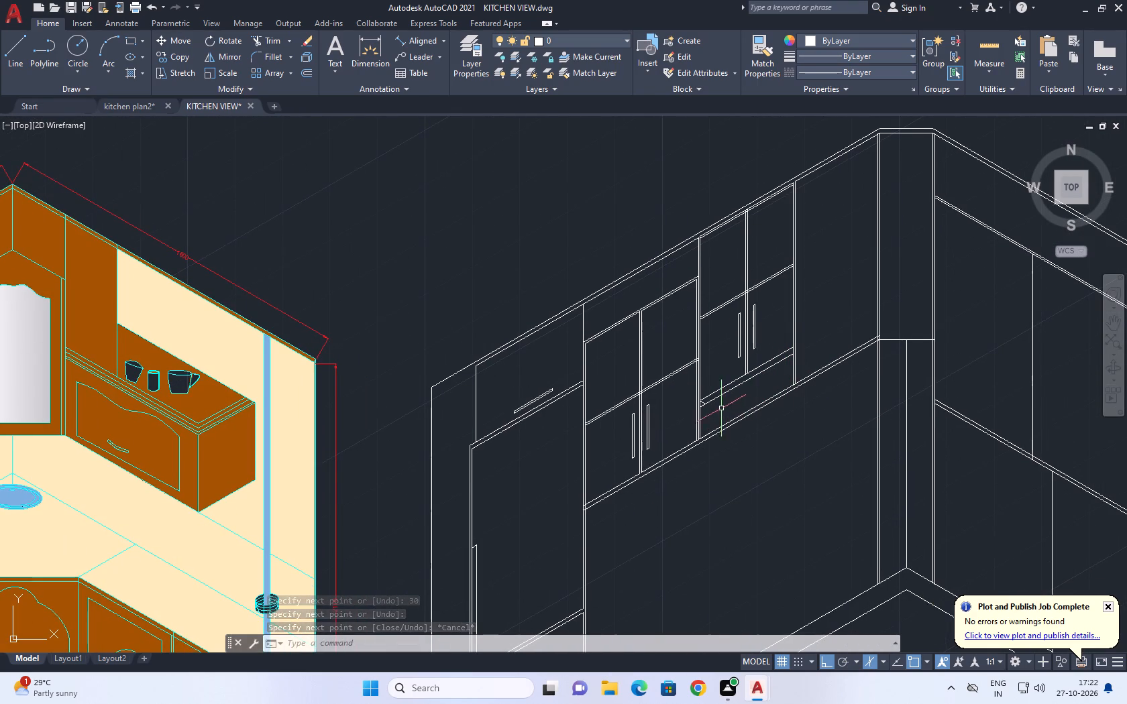
pyautogui.scroll(4, 700, 400)
pyautogui.click(766, 420)
pyautogui.click(759, 400)
pyautogui.moveTo(773, 404); pyautogui.dragTo(774, 403, button='middle')
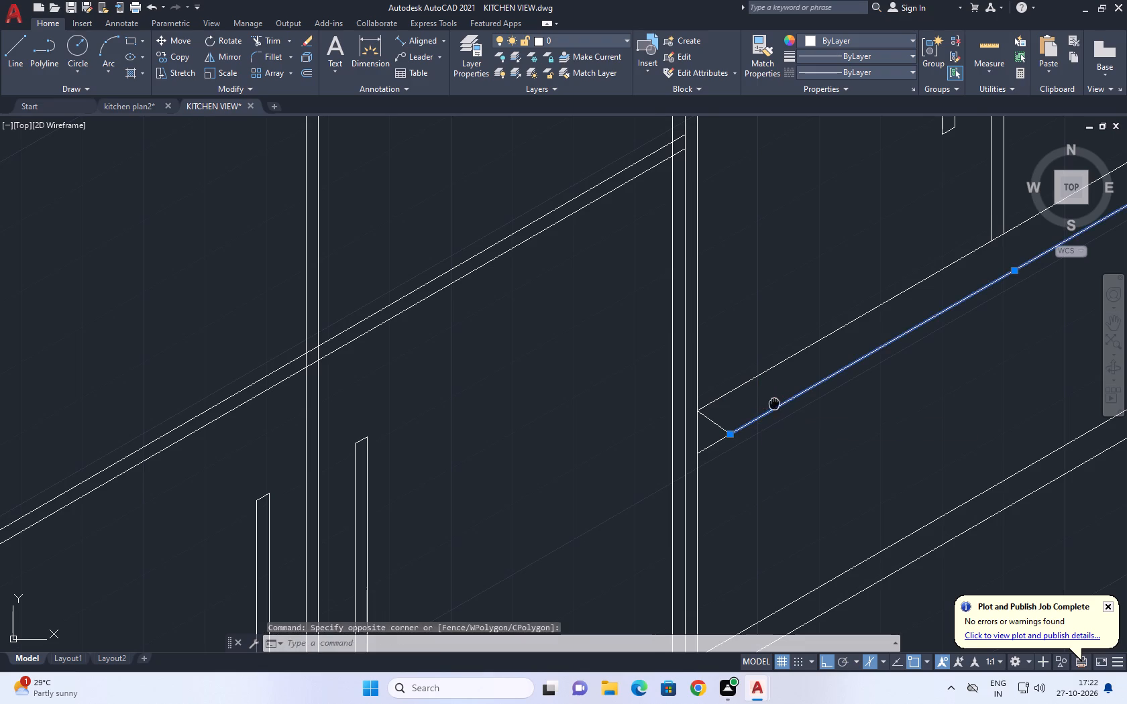
pyautogui.moveTo(774, 403); pyautogui.dragTo(745, 405, button='middle')
pyautogui.press('Delete')
pyautogui.scroll(3, 694, 452)
pyautogui.moveTo(704, 436); pyautogui.dragTo(702, 418)
pyautogui.click(663, 339)
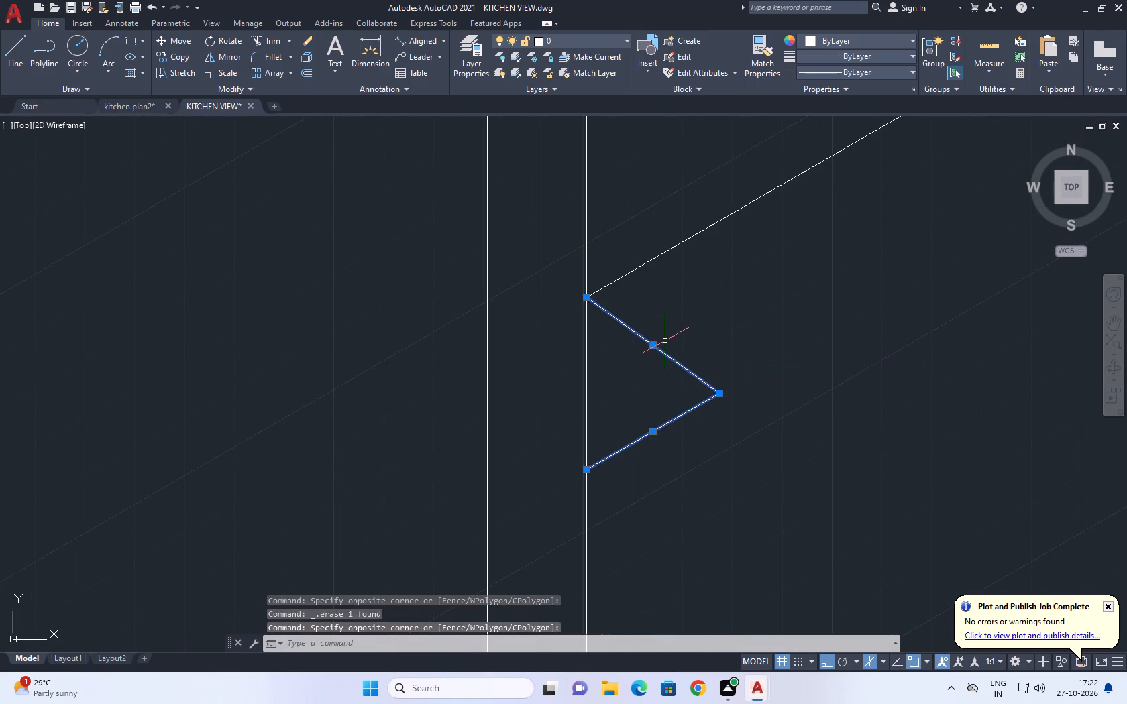
pyautogui.press('Delete')
# Copy the bay's remaining lower 30° line 30 units along the 330° axis, using the left isoplane.
pyautogui.moveTo(714, 294); pyautogui.dragTo(686, 258)
pyautogui.click(659, 233)
pyautogui.moveTo(666, 241); pyautogui.dragTo(594, 343, button='middle')
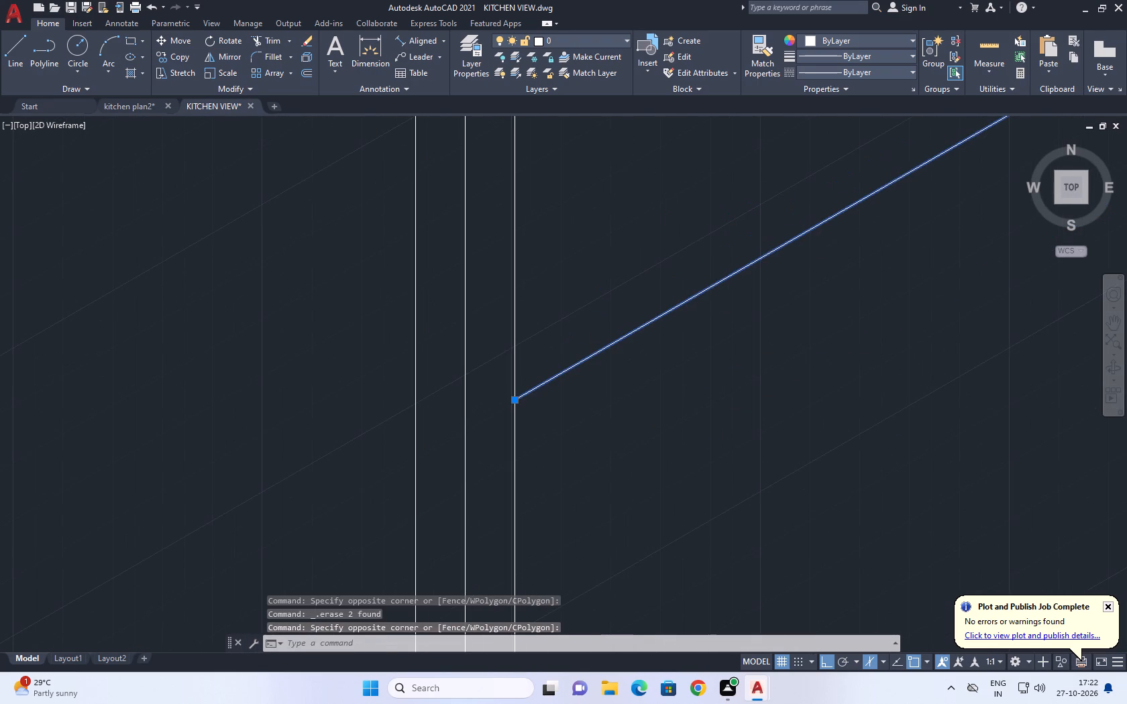
pyautogui.write('CO')
pyautogui.press('space')
pyautogui.click(560, 368)
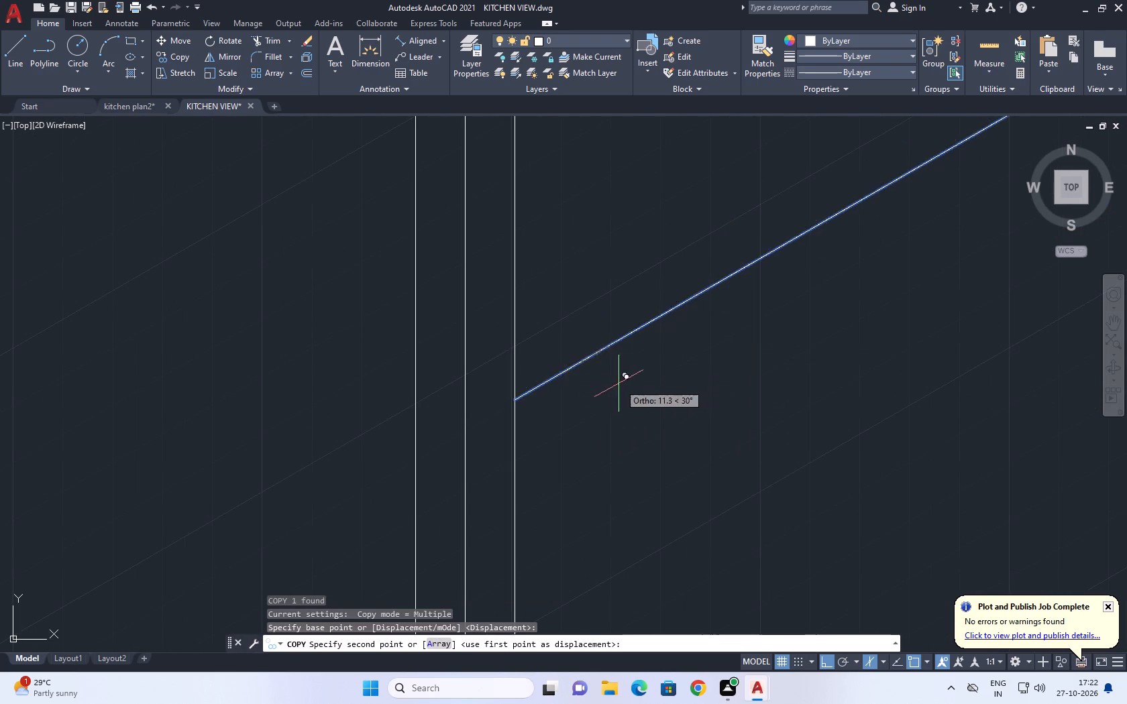
pyautogui.scroll(-2, 621, 384)
pyautogui.press('F5')
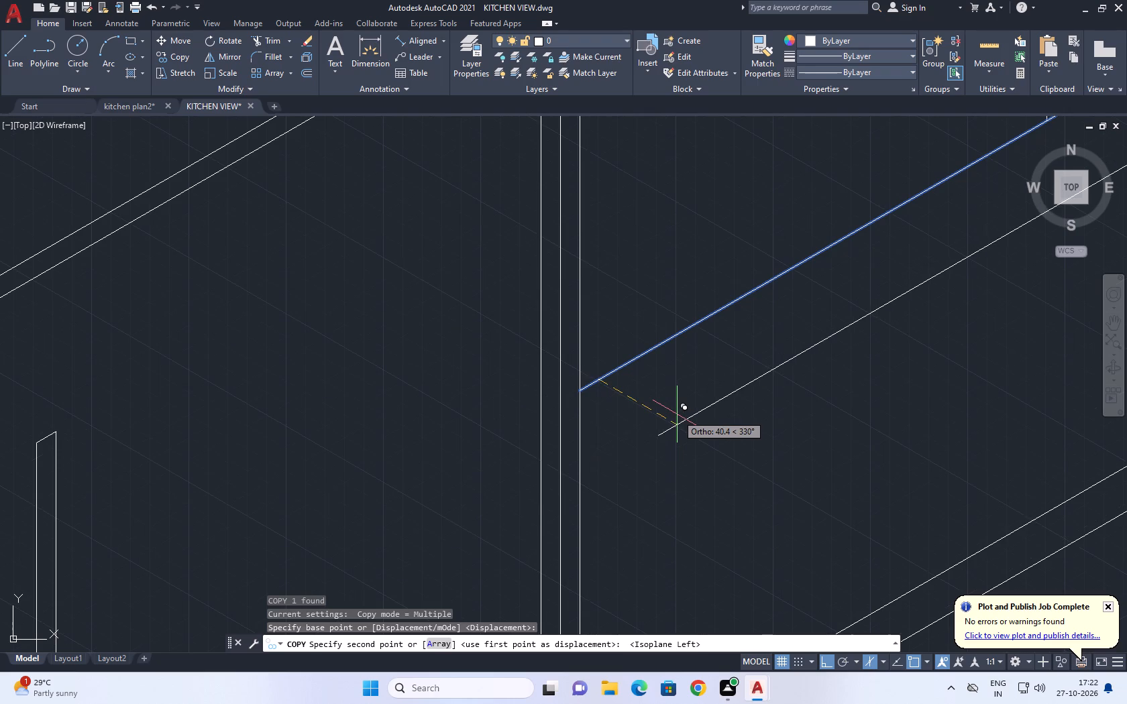
pyautogui.write('30')
pyautogui.press('Return')
pyautogui.press('space')
# Copy the original and offset 30° lines 30 units straight down from the line's end at the upright.
pyautogui.moveTo(620, 436); pyautogui.dragTo(645, 401, button='middle')
pyautogui.moveTo(720, 392); pyautogui.dragTo(682, 341)
pyautogui.click(638, 280)
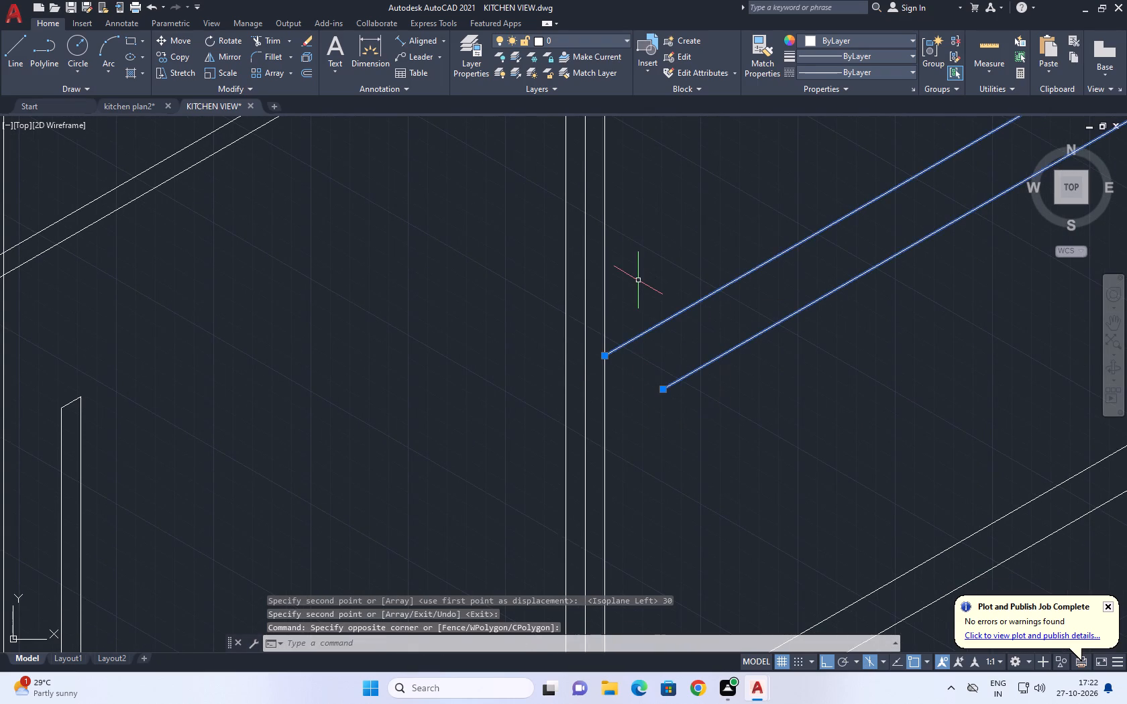
pyautogui.press('c')
pyautogui.press('o')
pyautogui.press('space')
pyautogui.click(603, 356)
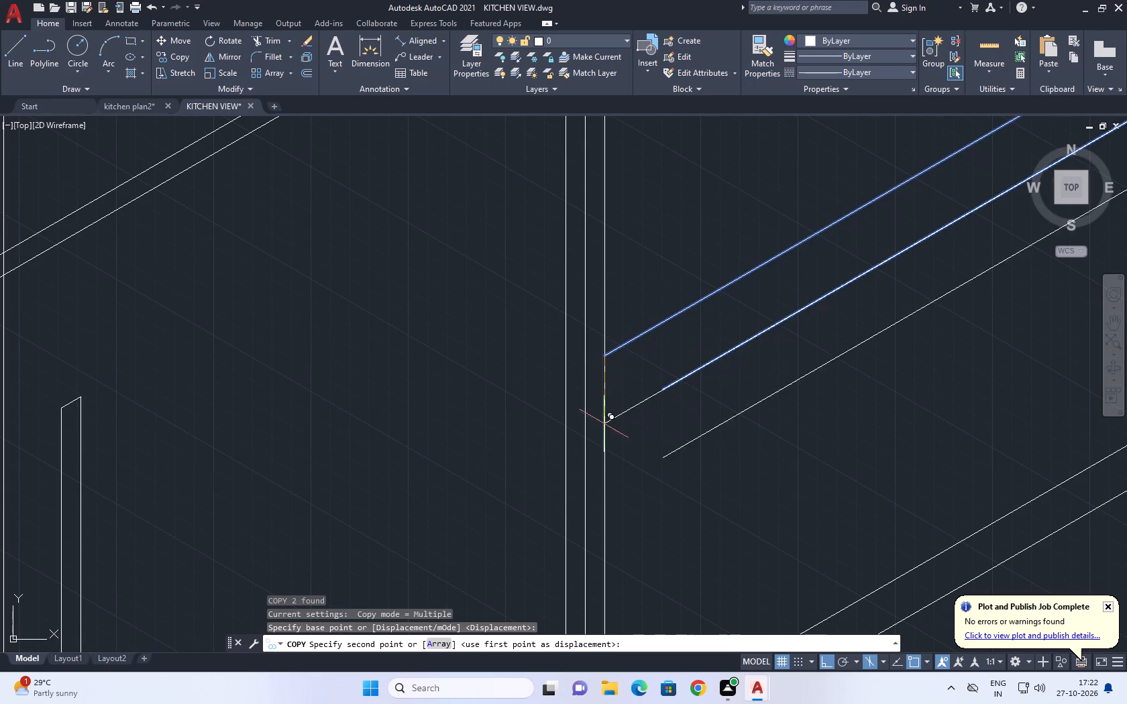
pyautogui.press('1')
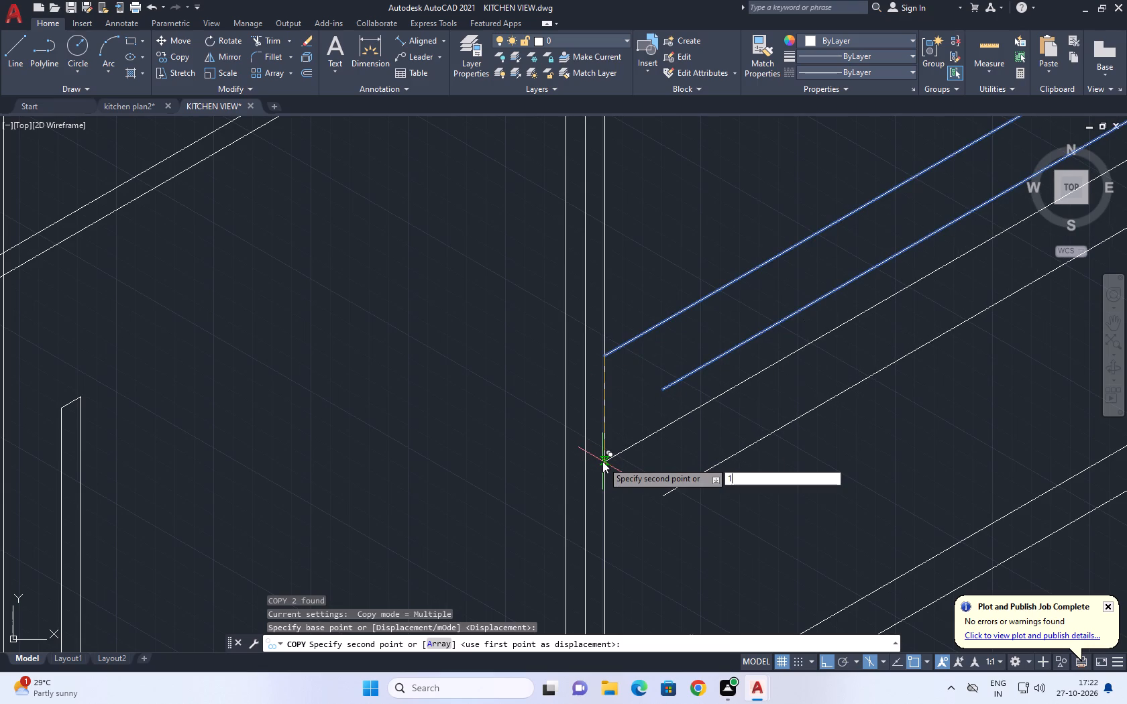
pyautogui.press('BackSpace')
pyautogui.write('30')
pyautogui.press('Return')
pyautogui.press('Escape')
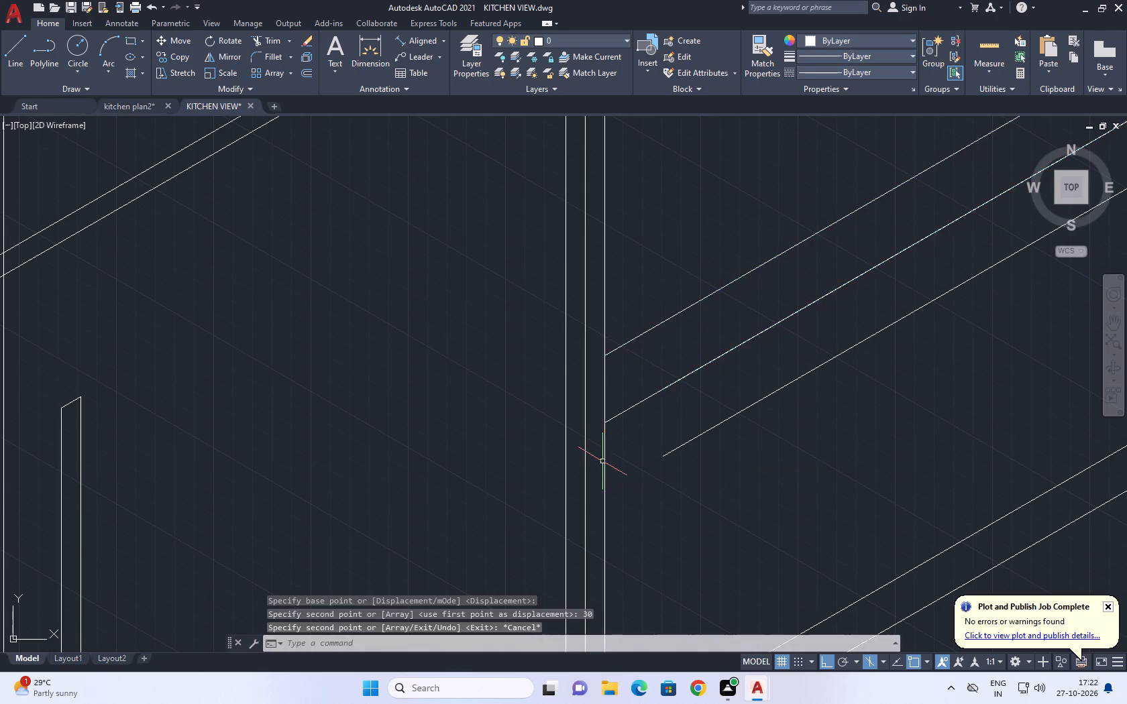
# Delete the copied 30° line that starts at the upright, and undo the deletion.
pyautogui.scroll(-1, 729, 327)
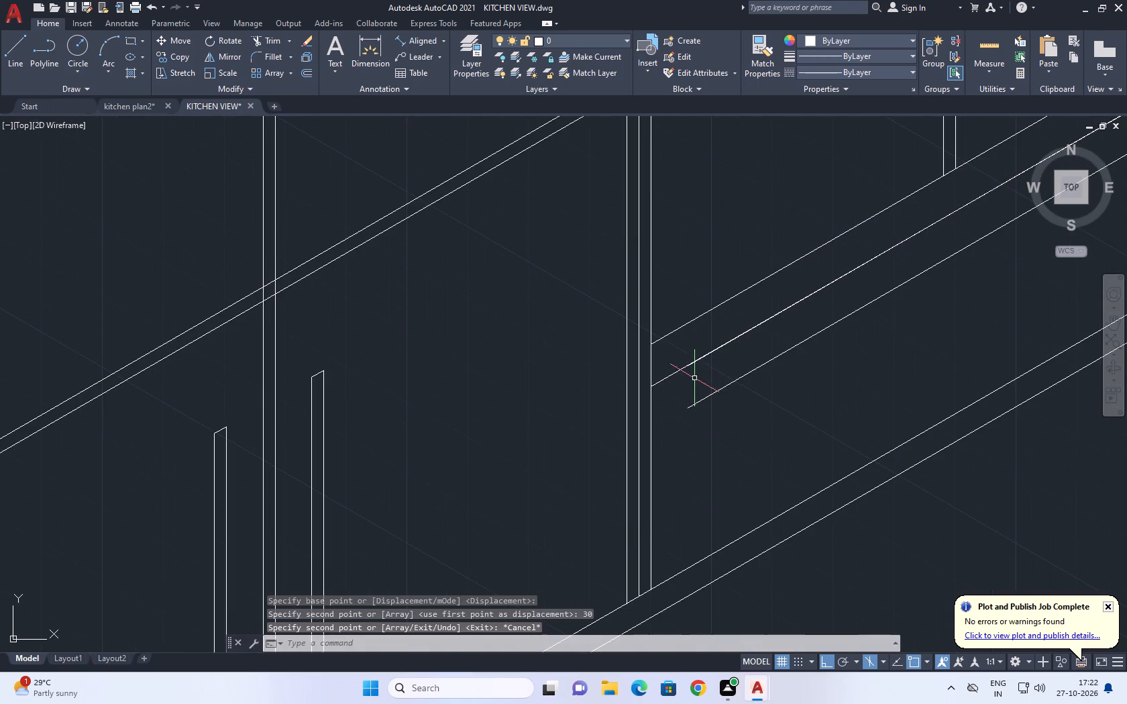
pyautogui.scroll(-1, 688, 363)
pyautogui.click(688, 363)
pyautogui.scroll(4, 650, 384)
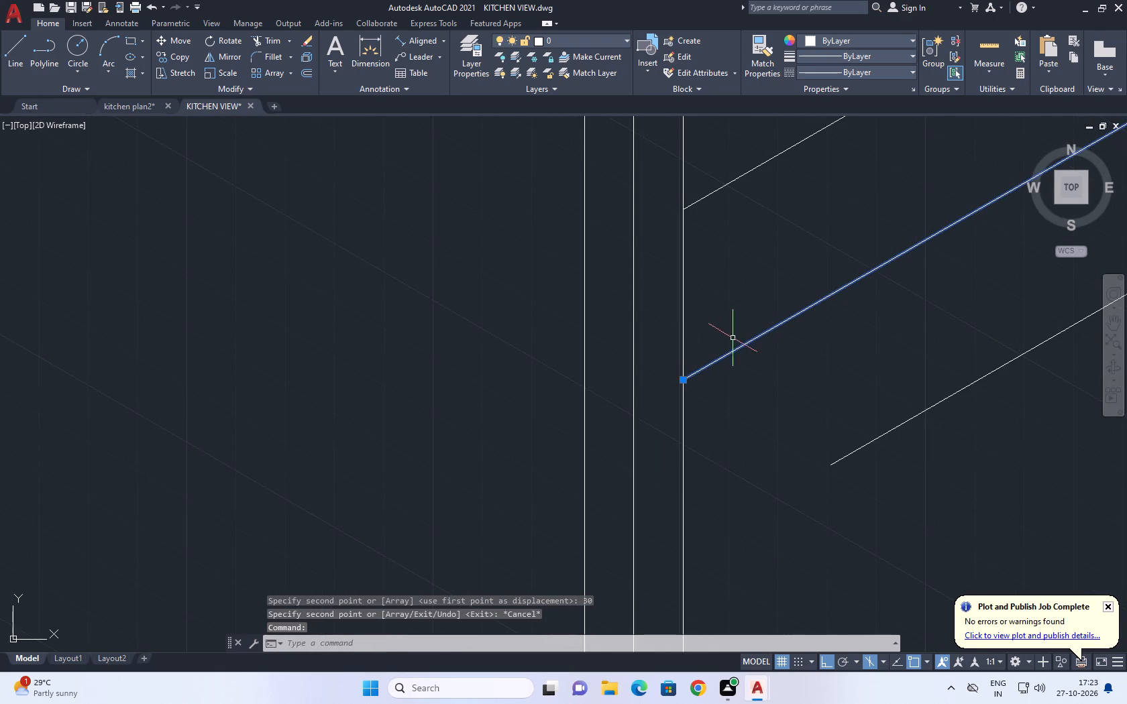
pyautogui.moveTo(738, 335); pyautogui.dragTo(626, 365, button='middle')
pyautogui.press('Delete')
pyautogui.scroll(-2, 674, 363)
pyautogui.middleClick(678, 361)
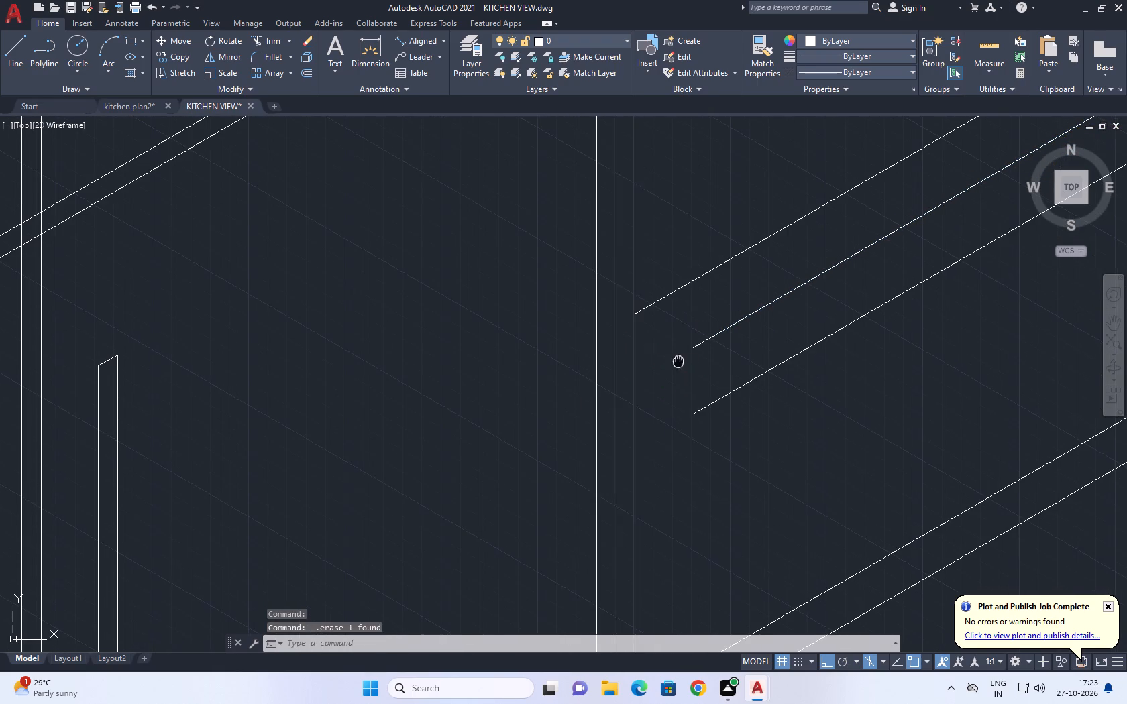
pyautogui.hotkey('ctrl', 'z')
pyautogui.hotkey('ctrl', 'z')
# Draw a 330° line about 42 units long from the upper line's end at the upright, crossing the middle line.
pyautogui.moveTo(586, 375); pyautogui.dragTo(610, 416, button='middle')
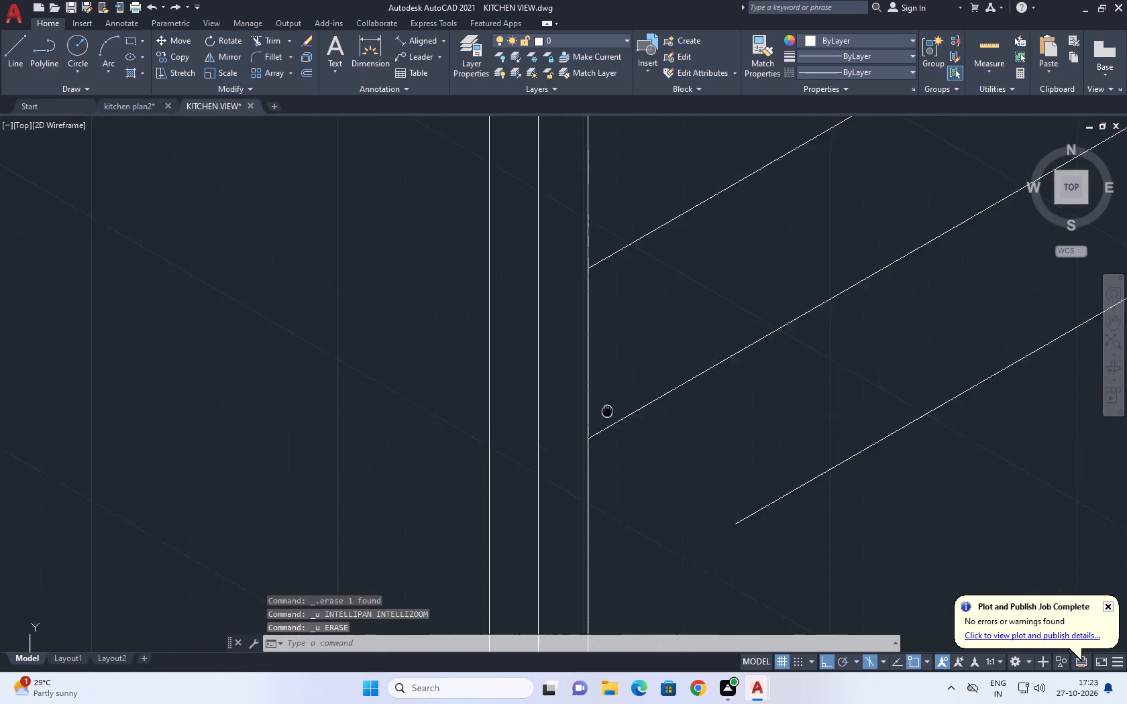
pyautogui.moveTo(610, 416); pyautogui.dragTo(614, 419, button='middle')
pyautogui.press('l')
pyautogui.press('space')
pyautogui.click(600, 284)
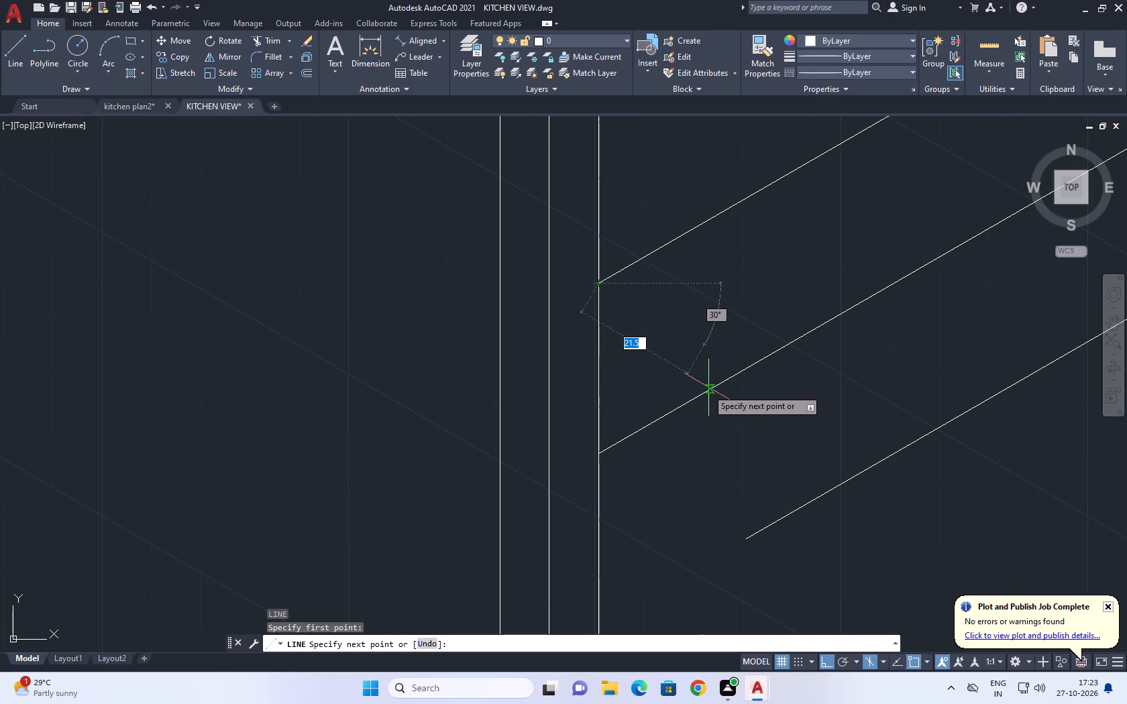
pyautogui.click(765, 366)
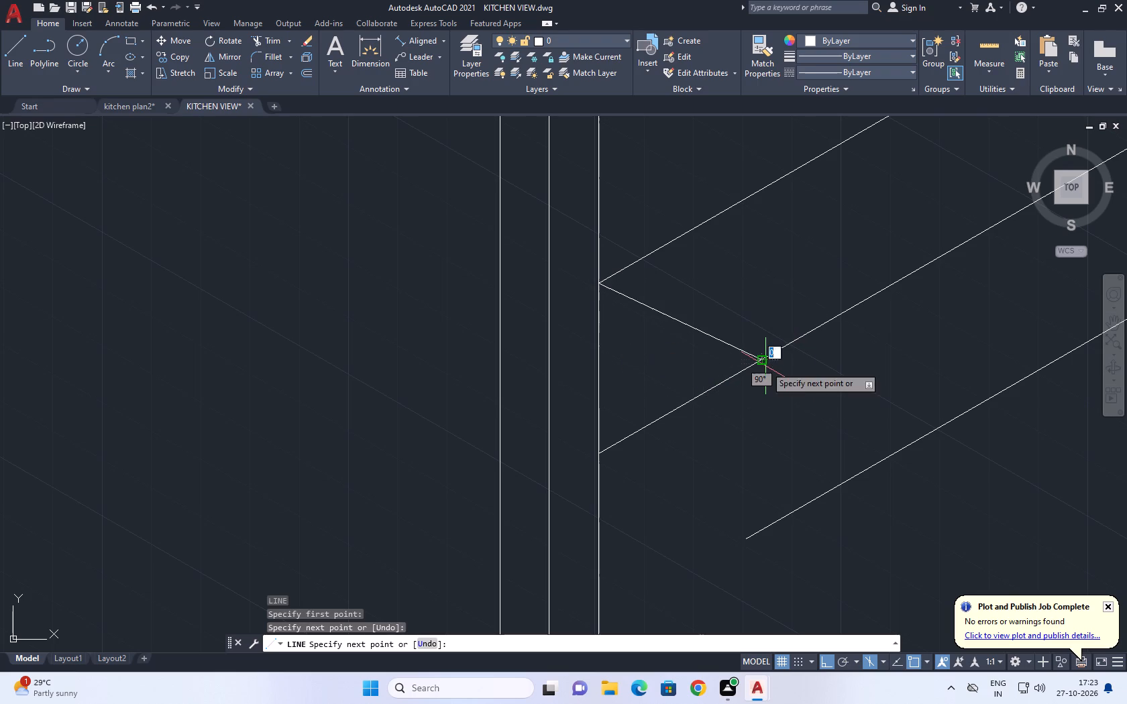
pyautogui.hotkey('ctrl', 'z')
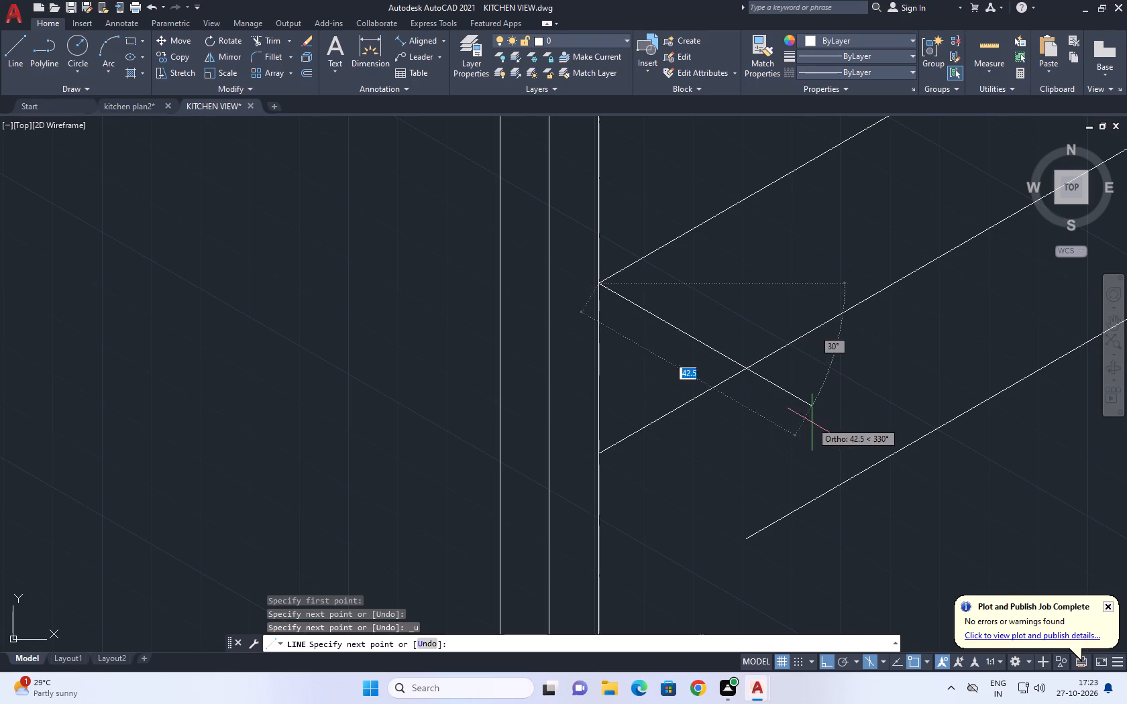
pyautogui.click(814, 424)
pyautogui.press('Escape')
# Draw a vertical line from the crossing of the diagonal and middle line down to the lower line's end.
pyautogui.moveTo(786, 384); pyautogui.dragTo(755, 299, button='middle')
pyautogui.write('L')
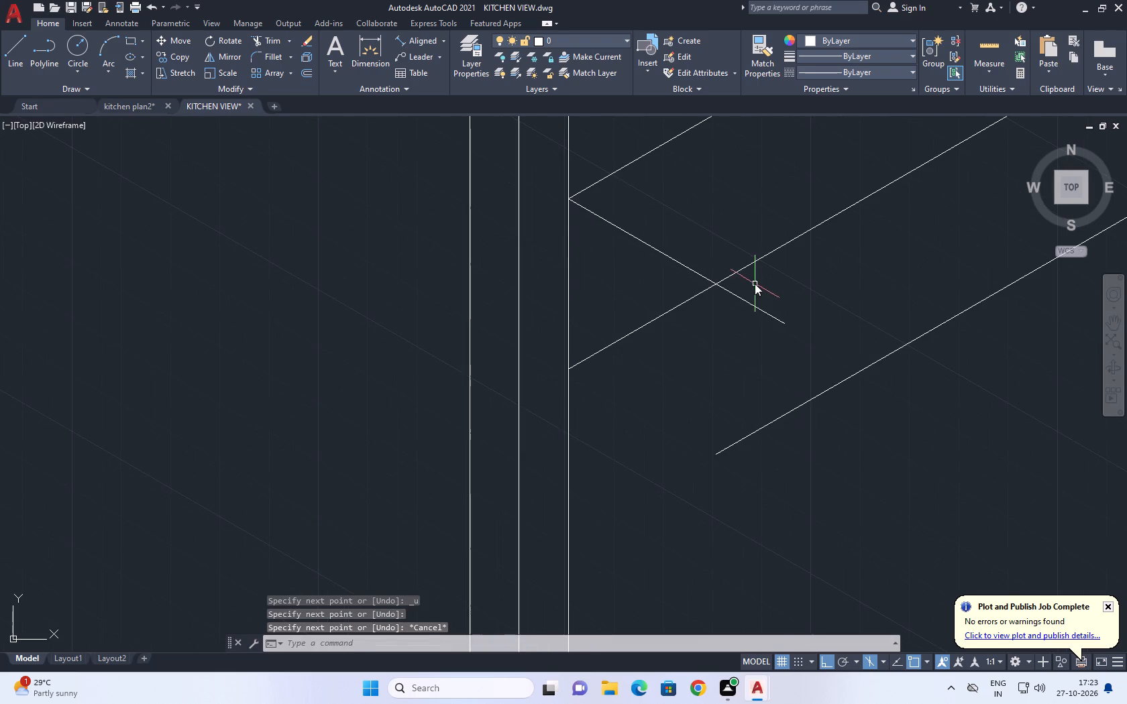
pyautogui.press('space')
pyautogui.click(715, 284)
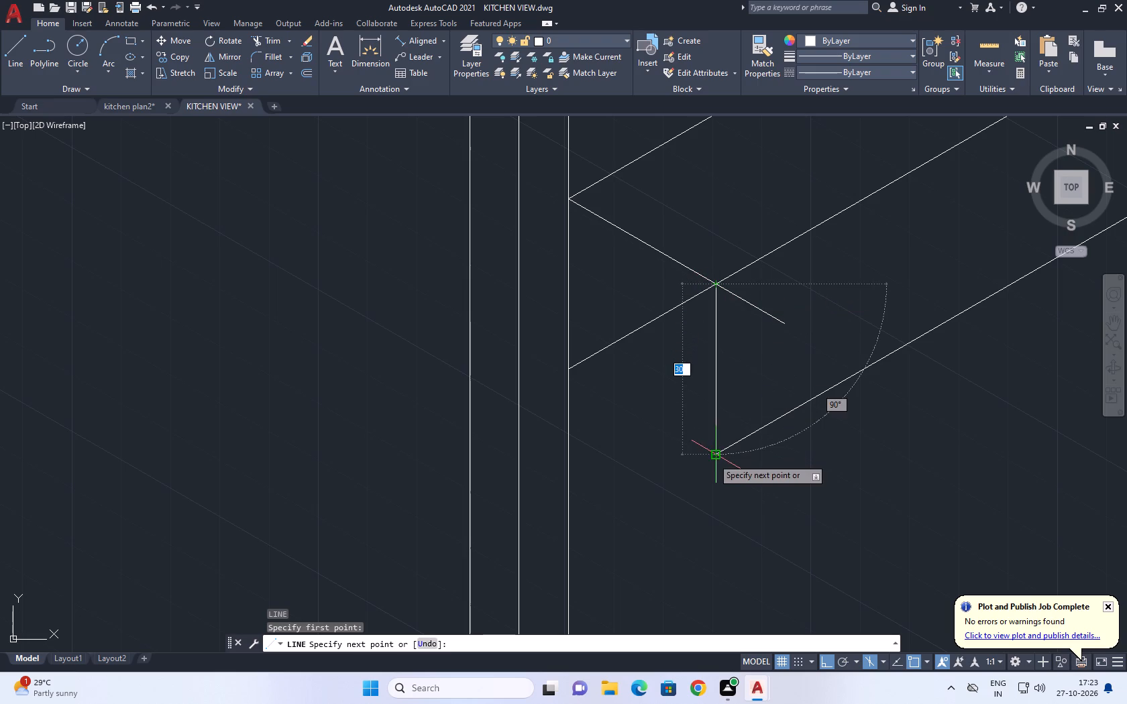
pyautogui.click(712, 458)
pyautogui.press('space')
# Draw a parallel 330° line from the middle line's end at the upright past the lower line's end.
pyautogui.press('space')
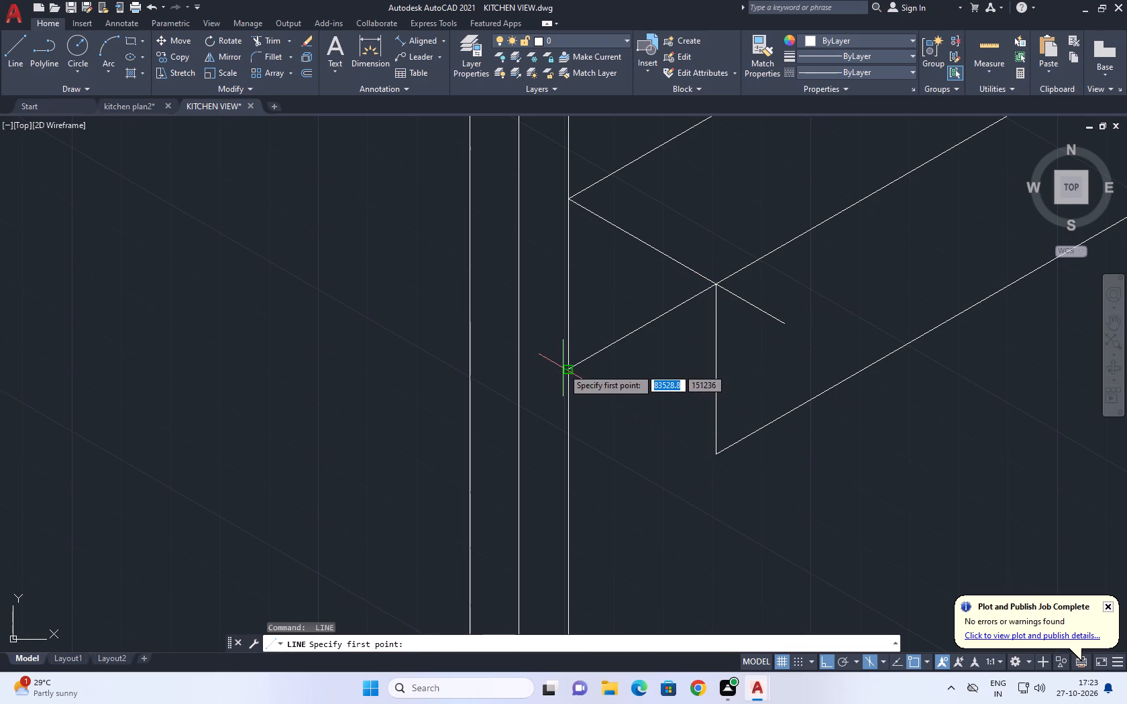
pyautogui.click(563, 368)
pyautogui.click(750, 489)
pyautogui.press('Escape')
# Trim the overshooting ends of both 330° lines back to the short vertical edge.
pyautogui.write('RE')
pyautogui.press('Escape')
pyautogui.write('TR')
pyautogui.press('space')
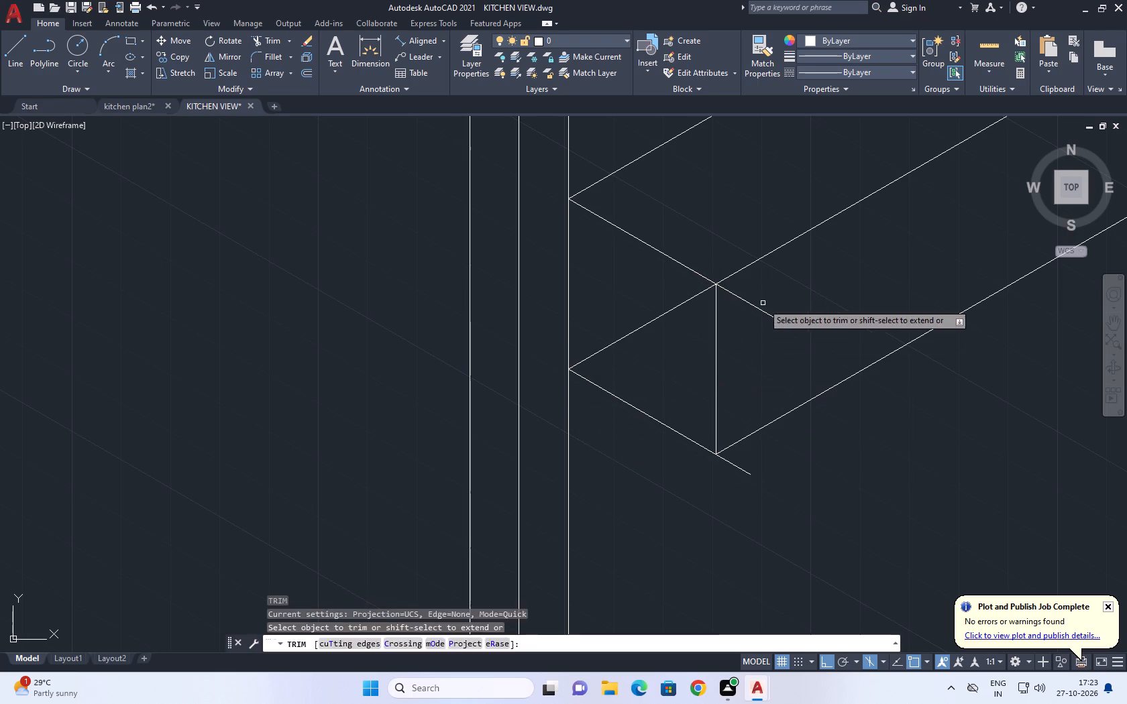
pyautogui.click(765, 297)
pyautogui.click(750, 322)
pyautogui.click(764, 455)
pyautogui.click(733, 475)
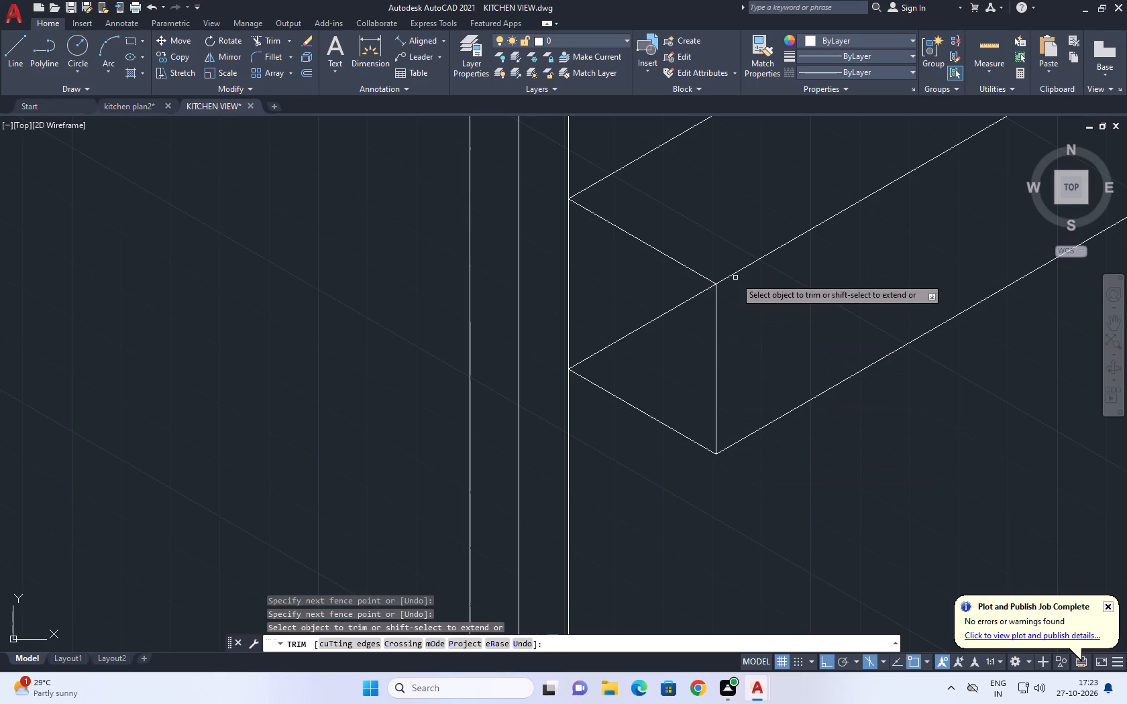
# Trim the far ends of the projecting ledge's middle and lower lines back to the near edge of the next cabinet upright.
pyautogui.moveTo(732, 358); pyautogui.dragTo(643, 422, button='middle')
pyautogui.scroll(-6, 649, 416)
pyautogui.scroll(3, 793, 344)
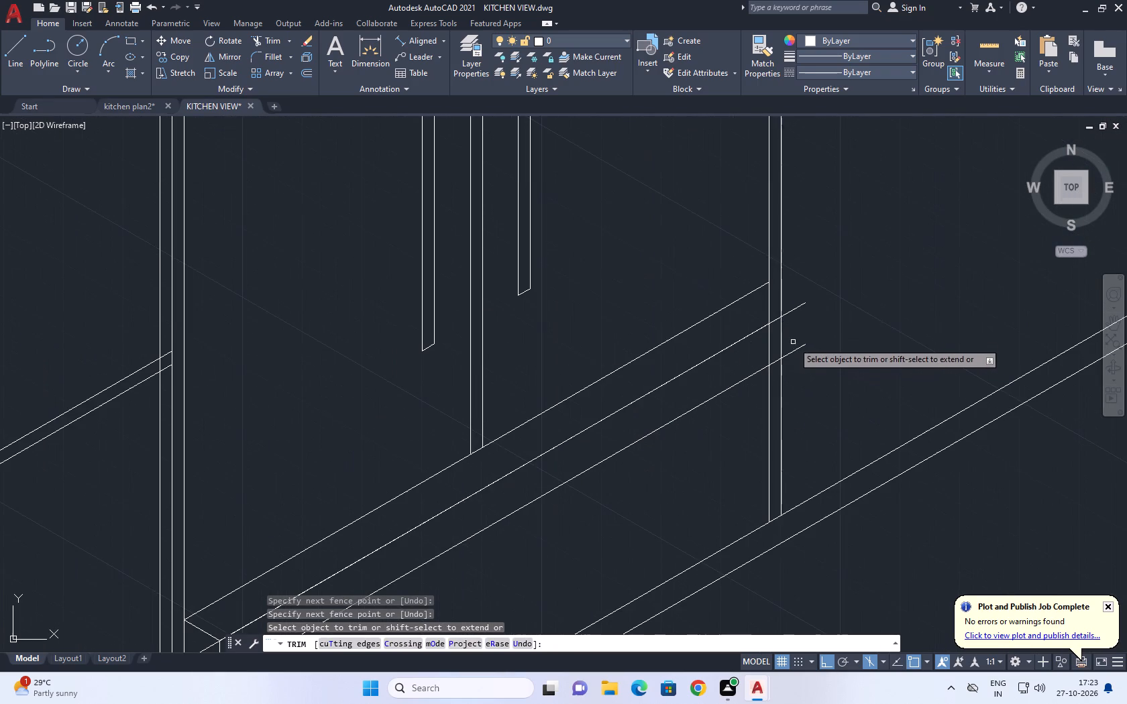
pyautogui.click(799, 290)
pyautogui.click(810, 365)
pyautogui.scroll(1, 795, 346)
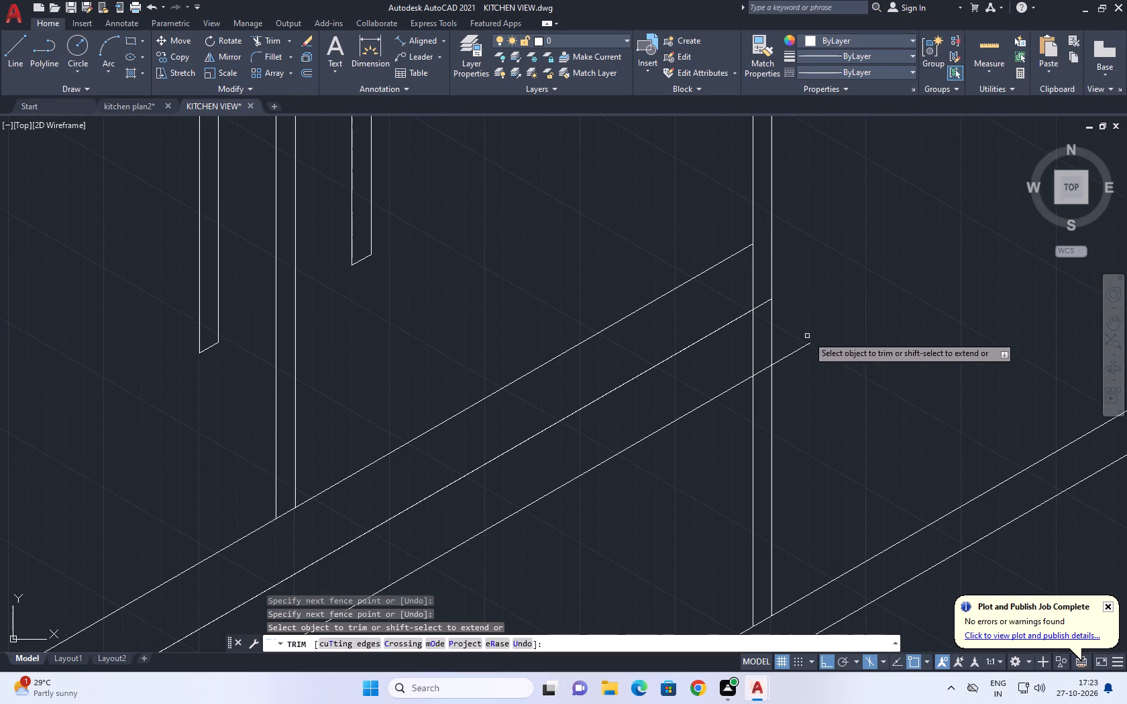
pyautogui.click(810, 331)
pyautogui.click(798, 387)
pyautogui.click(765, 295)
pyautogui.click(763, 379)
pyautogui.scroll(-3, 790, 335)
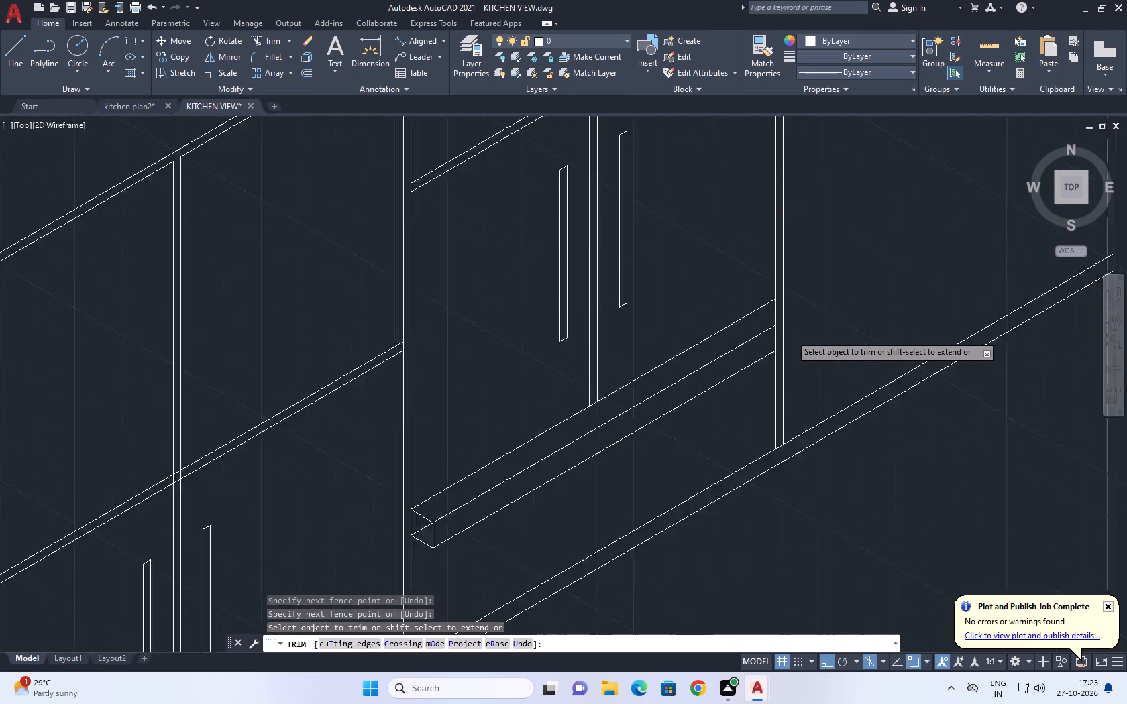
pyautogui.scroll(-2, 790, 335)
pyautogui.scroll(2, 735, 367)
pyautogui.scroll(1, 627, 426)
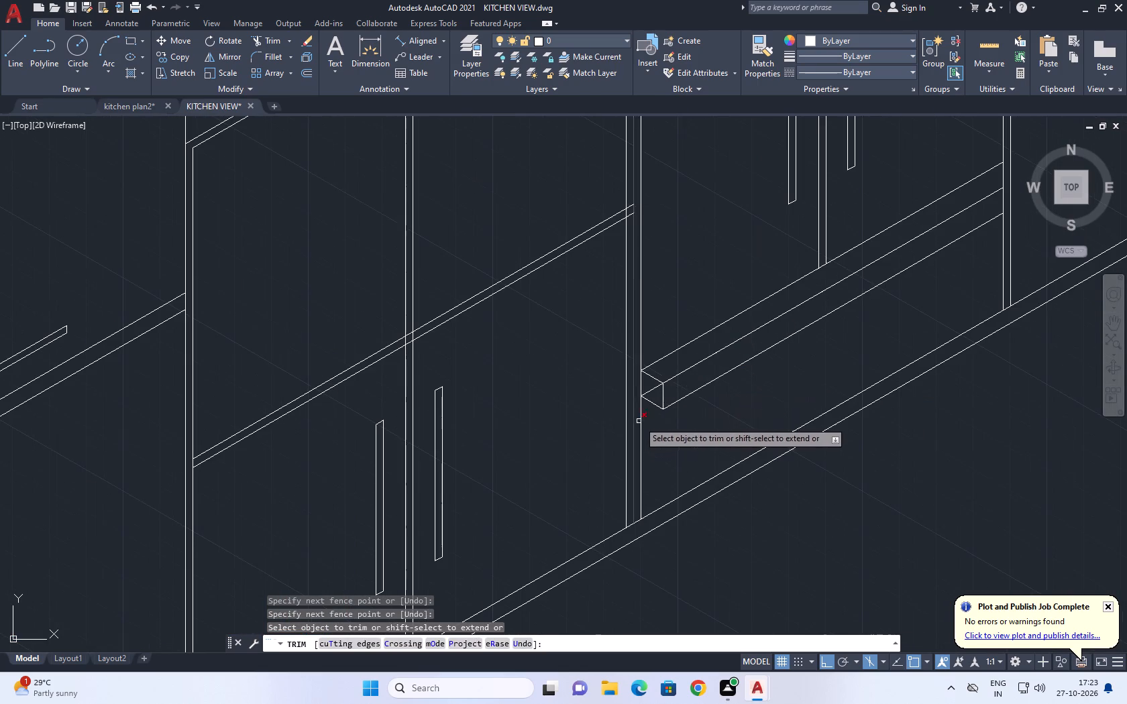
pyautogui.press('Escape')
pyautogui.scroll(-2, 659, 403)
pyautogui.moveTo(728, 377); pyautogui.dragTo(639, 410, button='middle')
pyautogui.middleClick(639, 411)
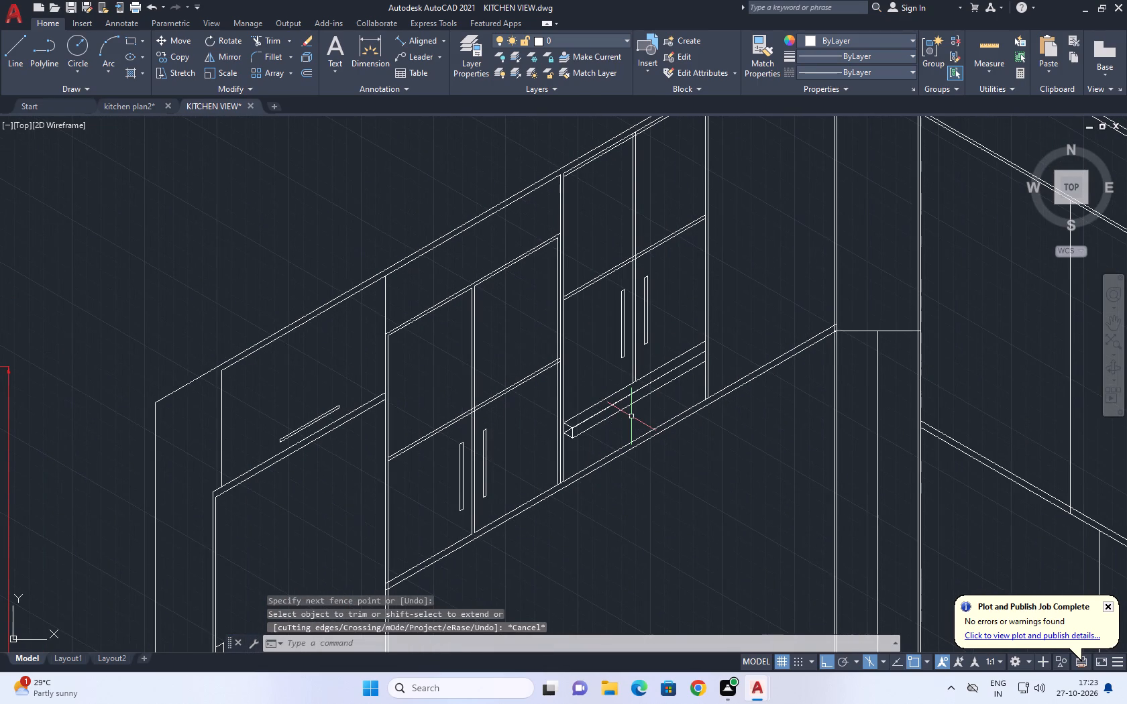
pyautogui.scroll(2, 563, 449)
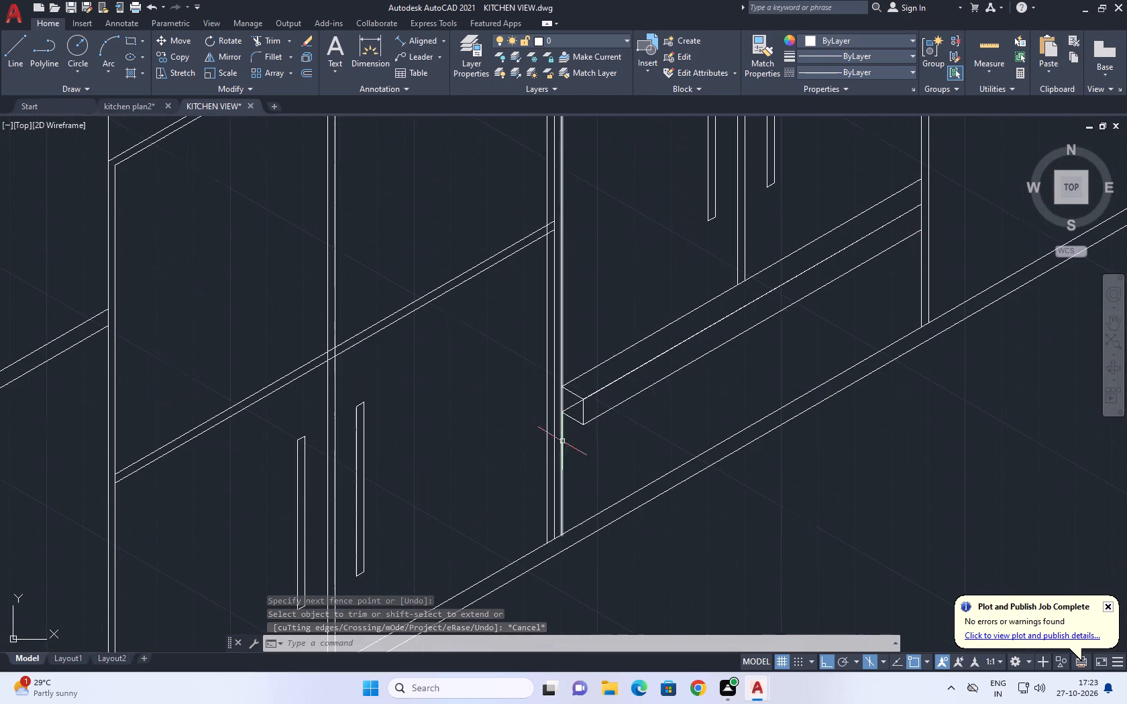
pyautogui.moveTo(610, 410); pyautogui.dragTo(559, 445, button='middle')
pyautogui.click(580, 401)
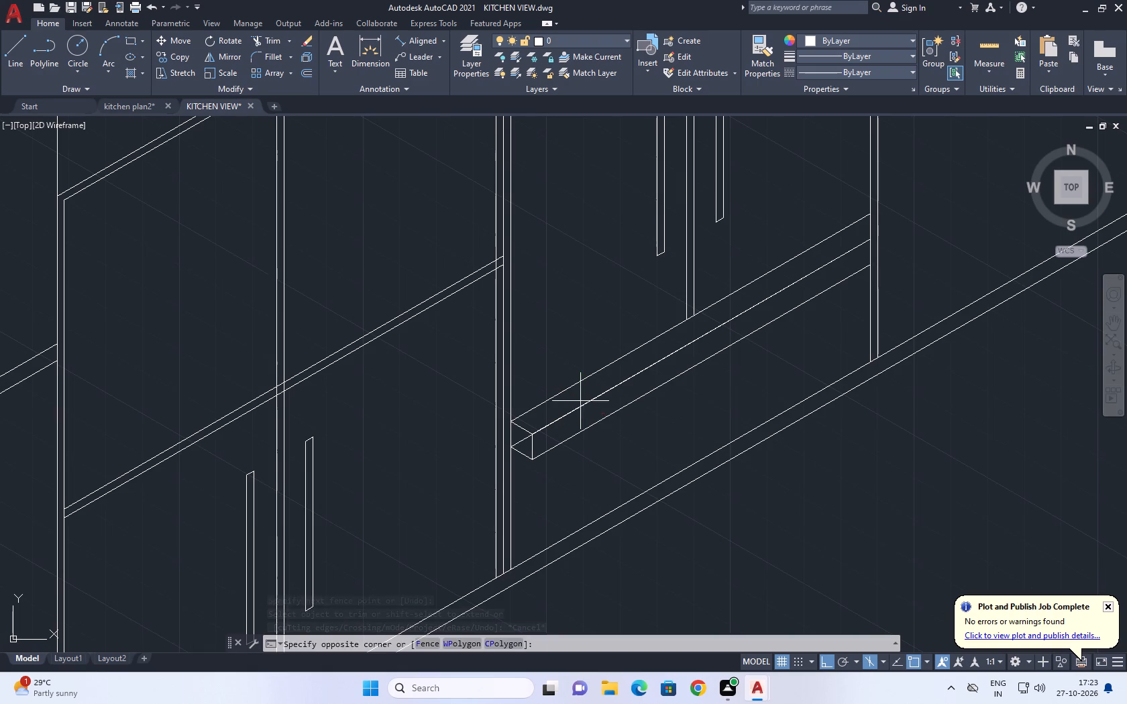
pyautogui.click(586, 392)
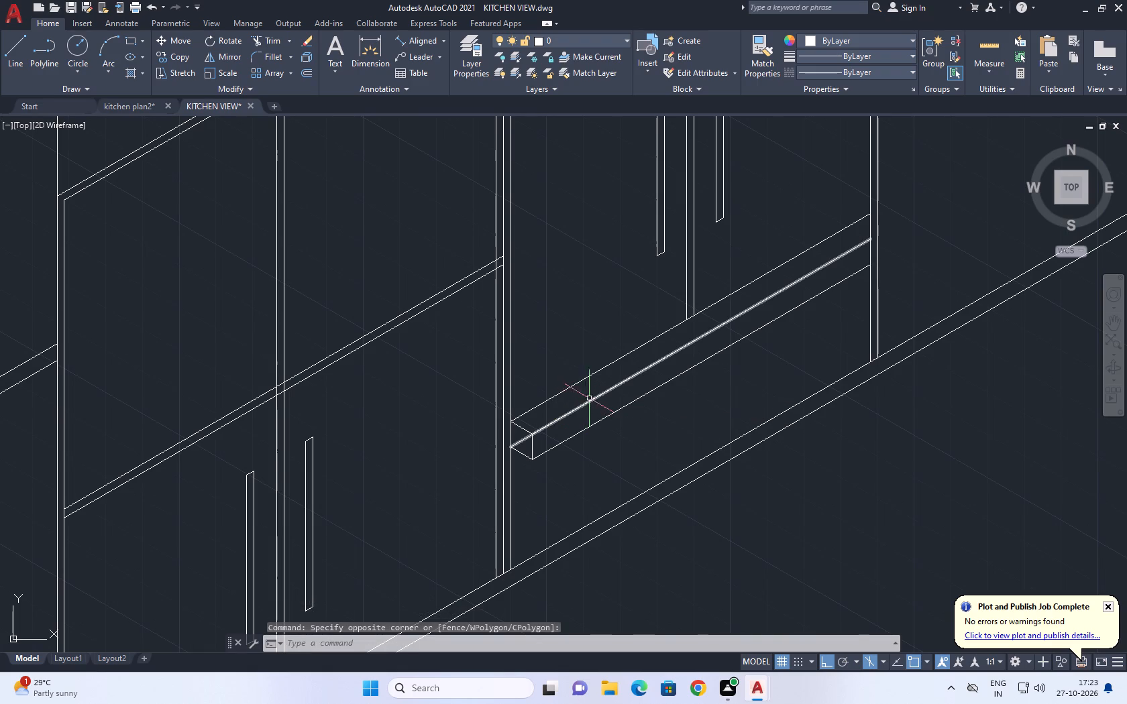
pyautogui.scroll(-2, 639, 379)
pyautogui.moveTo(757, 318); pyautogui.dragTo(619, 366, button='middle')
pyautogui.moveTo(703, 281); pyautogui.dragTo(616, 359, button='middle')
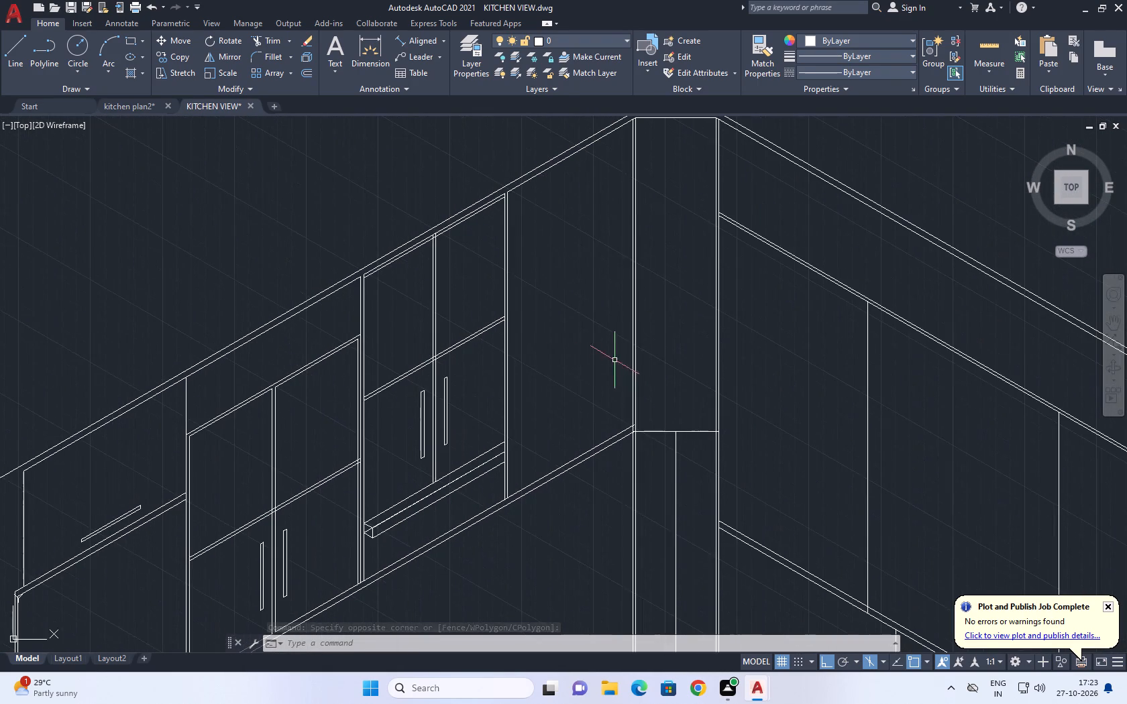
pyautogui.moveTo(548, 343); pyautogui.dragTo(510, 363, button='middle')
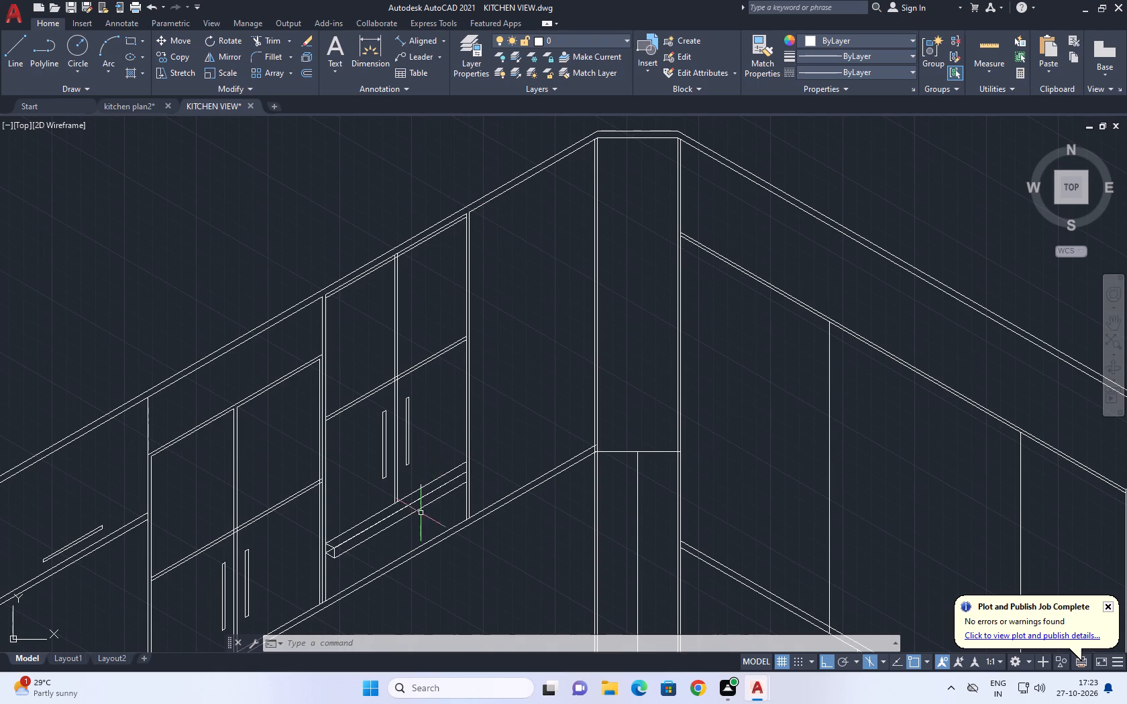
# Copy the top and bottom lines of the panel above the first double-door cabinet to the top of the last upright before the corner.
pyautogui.moveTo(418, 518); pyautogui.dragTo(467, 394, button='middle')
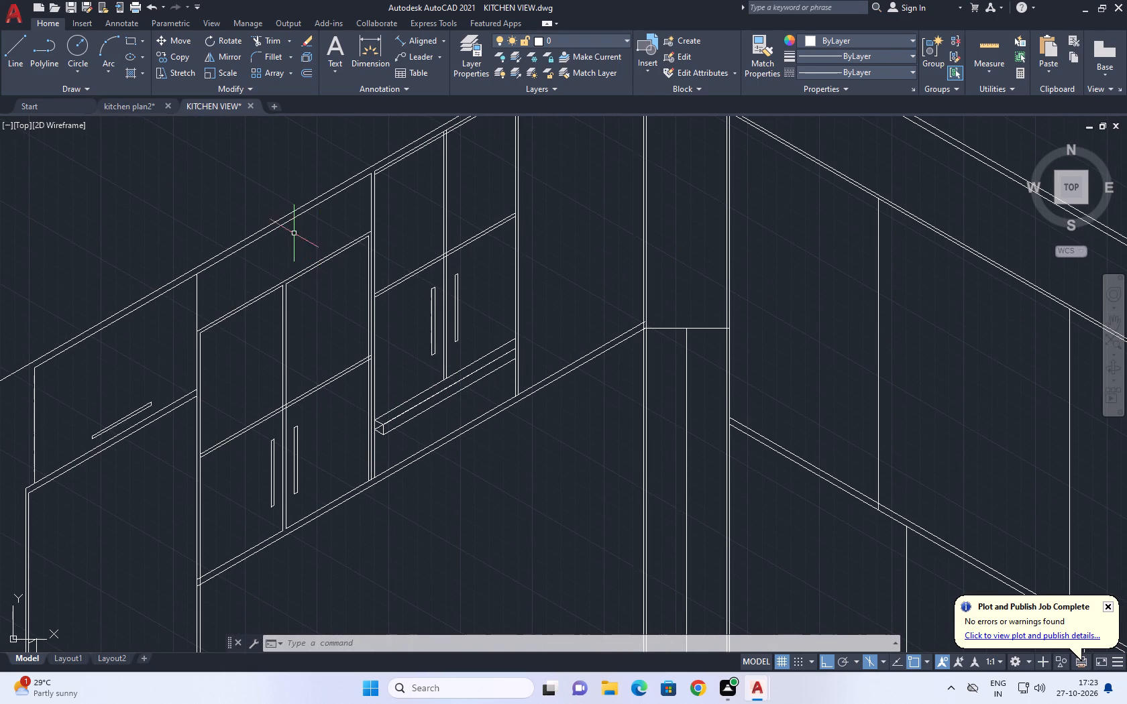
pyautogui.click(294, 220)
pyautogui.click(290, 276)
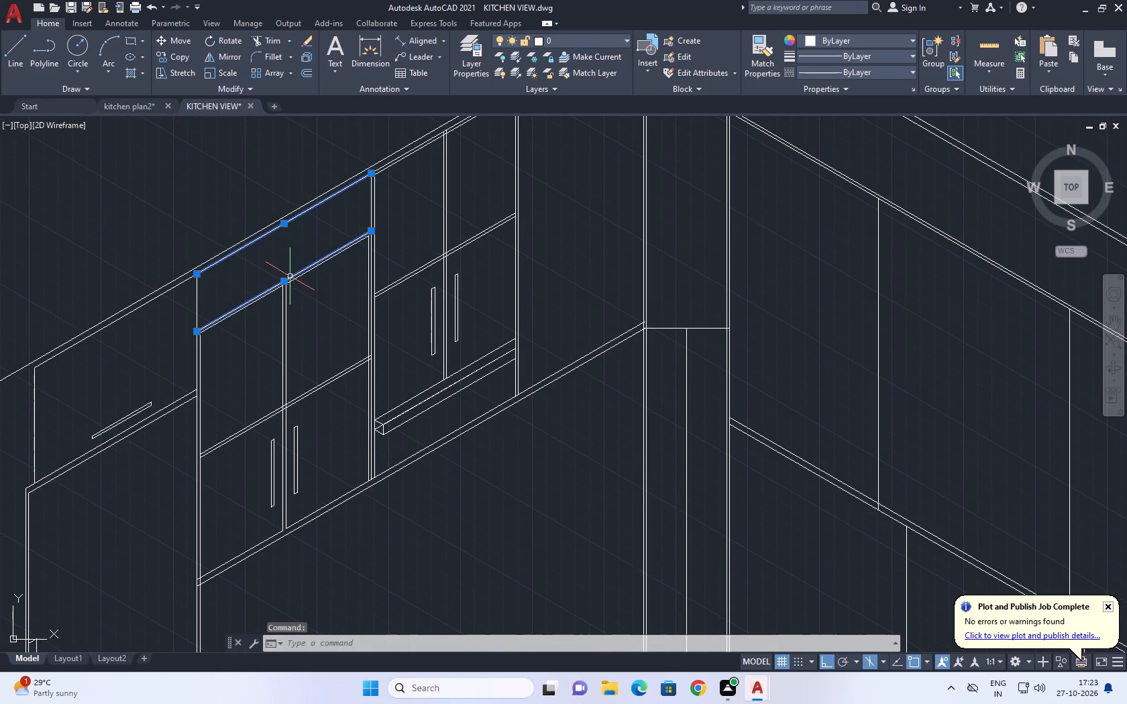
pyautogui.moveTo(290, 276); pyautogui.dragTo(435, 236, button='middle')
pyautogui.scroll(-1, 452, 256)
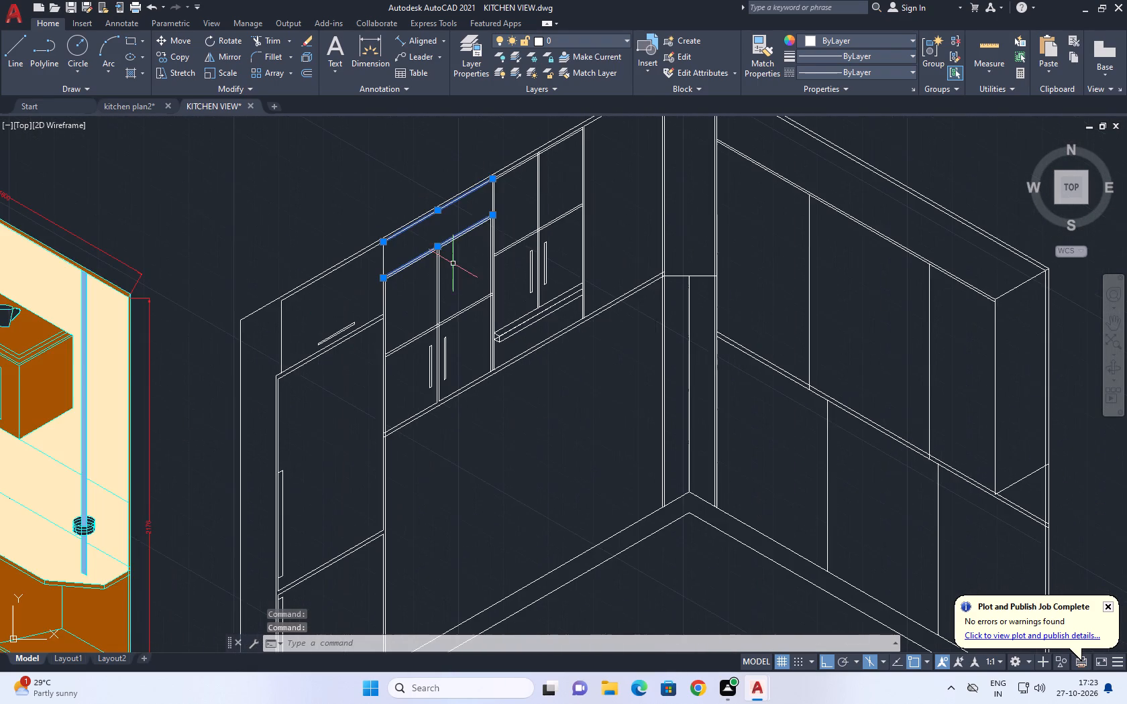
pyautogui.scroll(2, 489, 225)
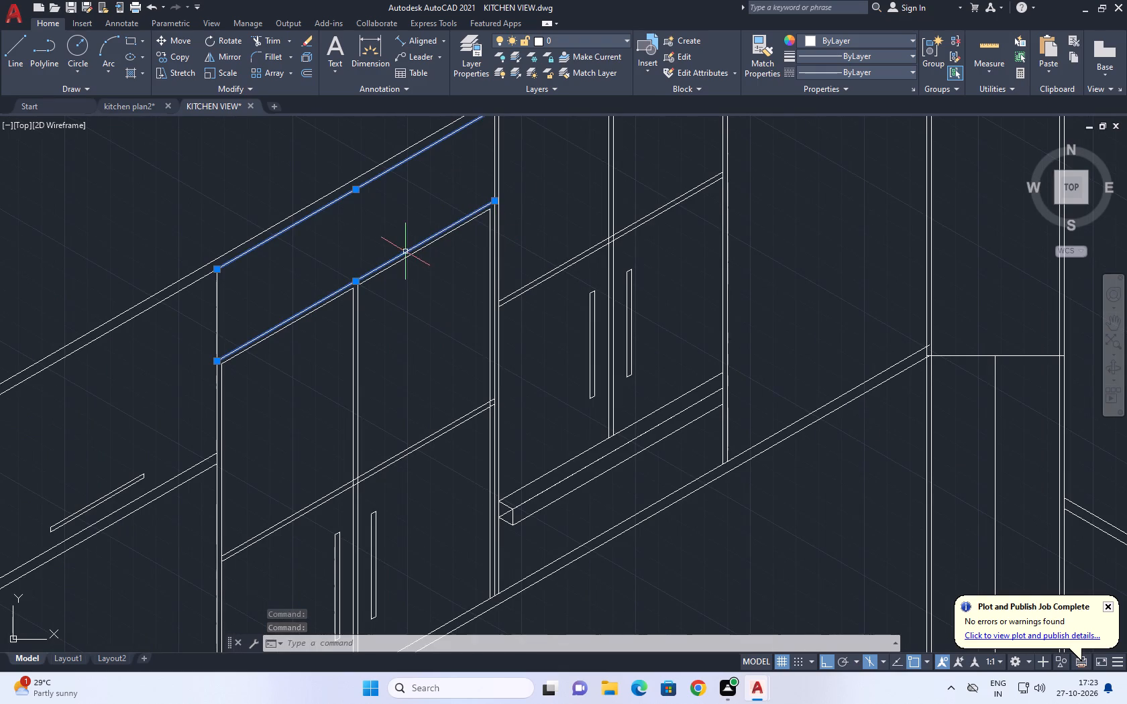
pyautogui.moveTo(388, 261); pyautogui.dragTo(364, 304, button='middle')
pyautogui.press('c')
pyautogui.press('o')
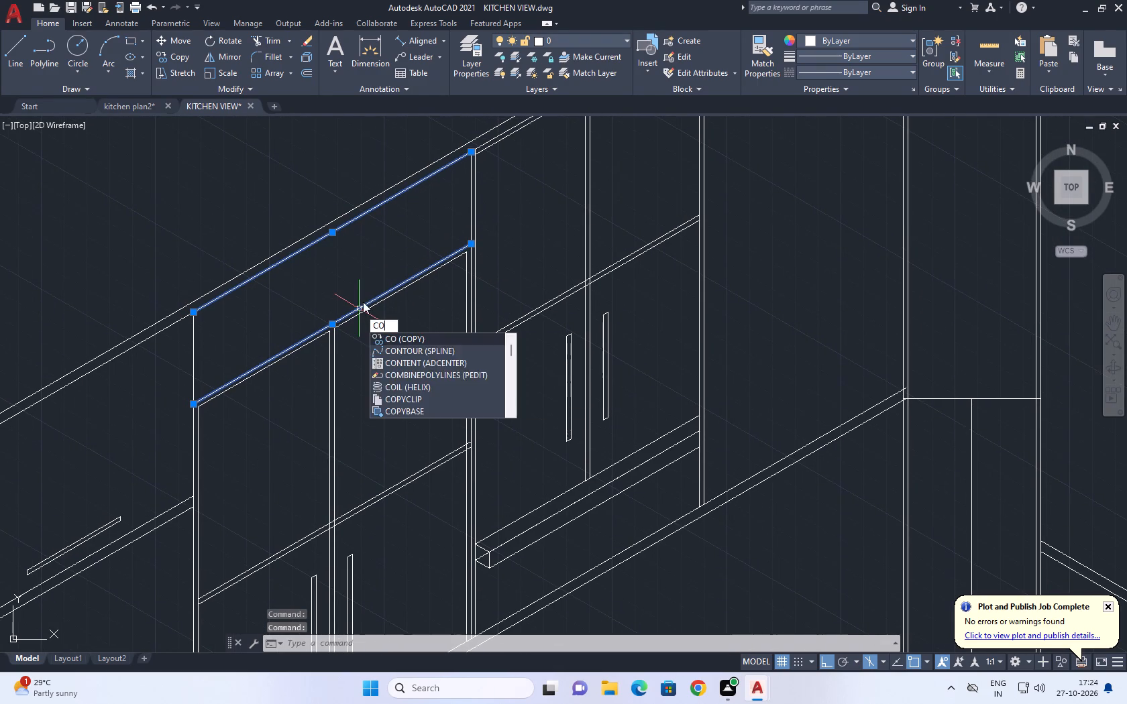
pyautogui.press('space')
pyautogui.click(197, 314)
pyautogui.scroll(-2, 394, 250)
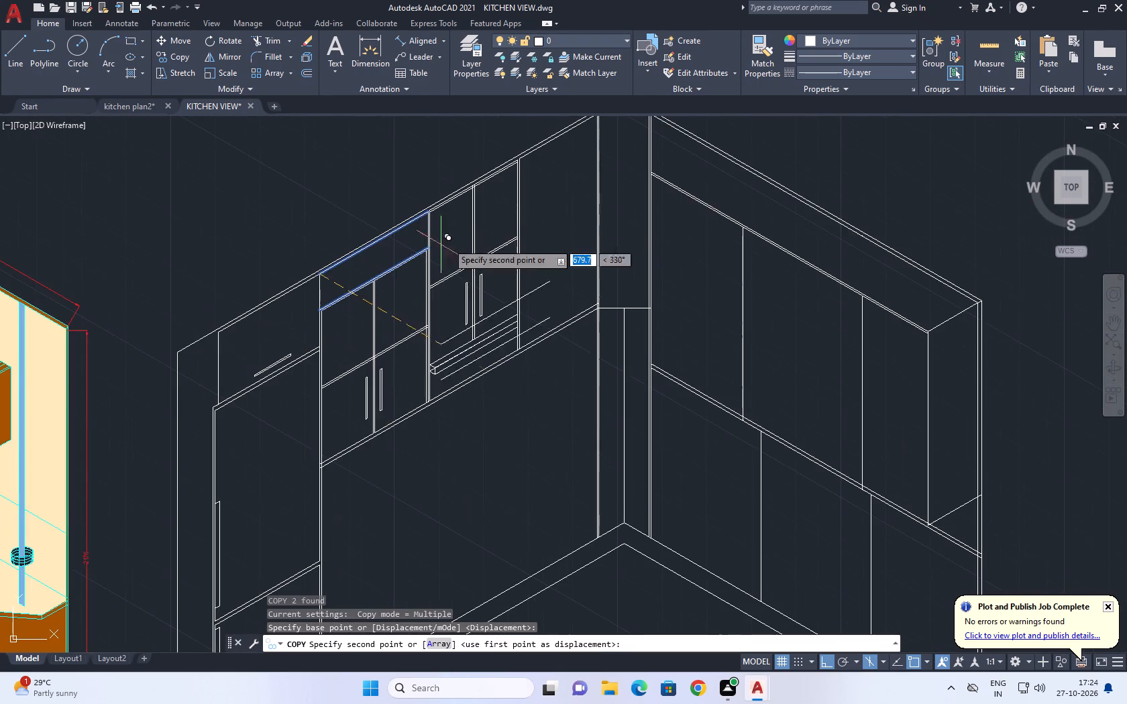
pyautogui.moveTo(535, 178); pyautogui.dragTo(499, 257, button='middle')
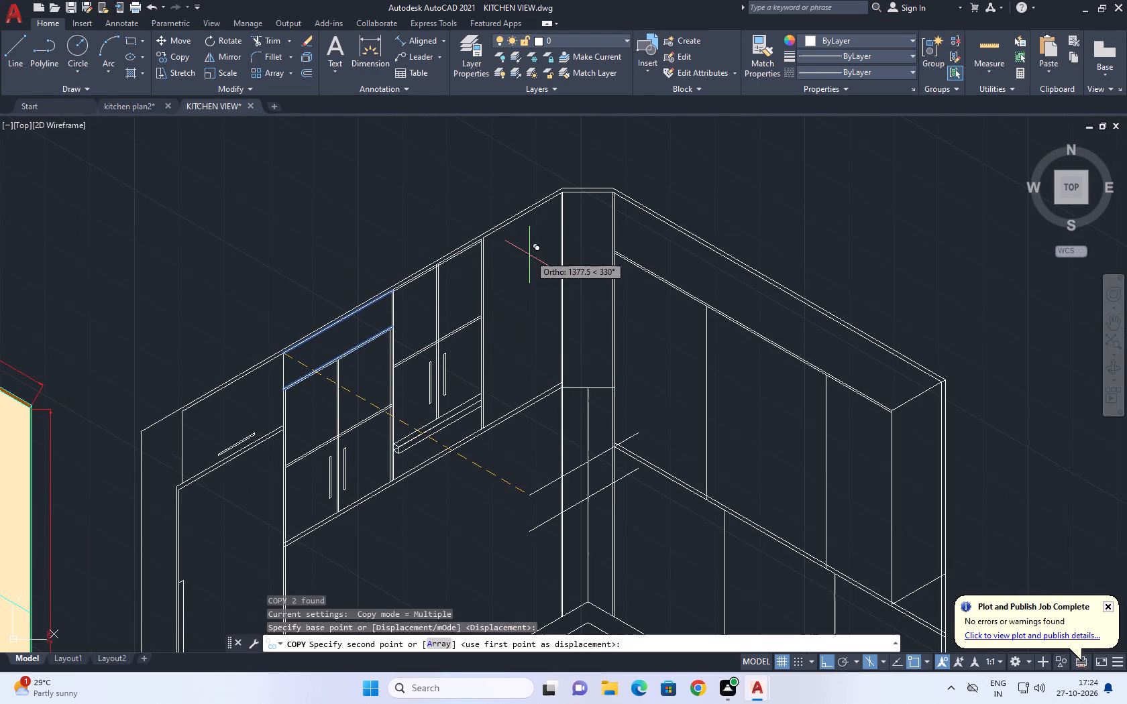
pyautogui.press('F5')
pyautogui.scroll(3, 486, 241)
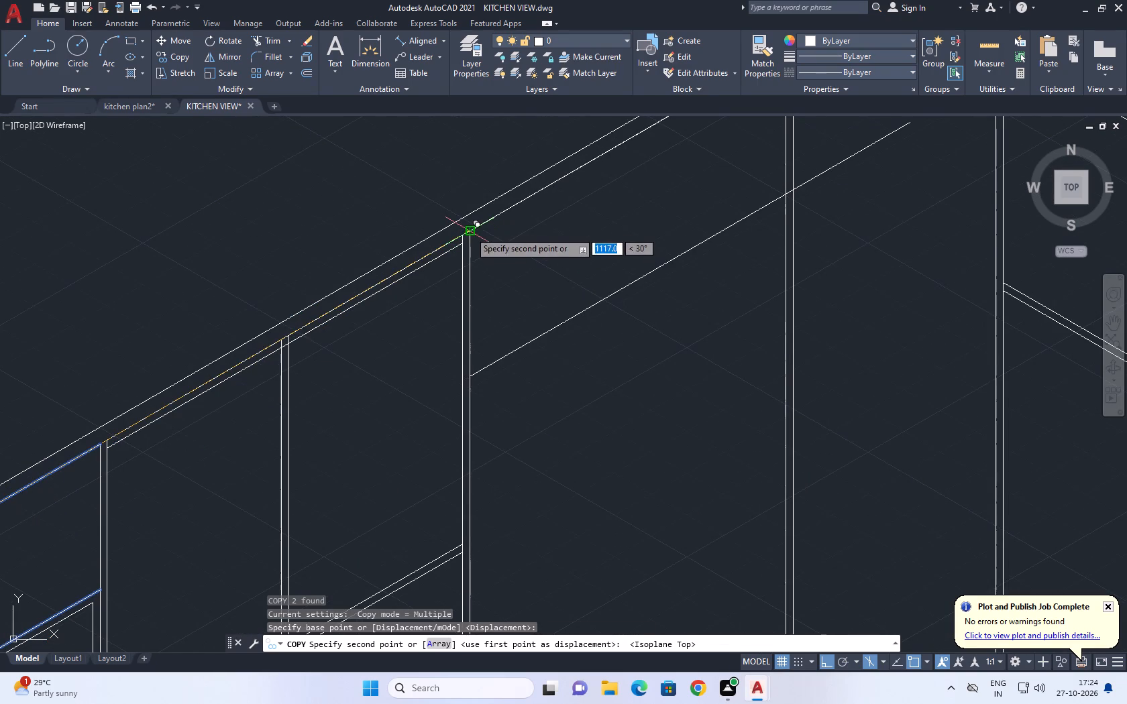
pyautogui.click(470, 231)
pyautogui.press('Escape')
# Erase the copied upper line that runs along the wall cabinets' top edge past the corner.
pyautogui.scroll(-2, 649, 303)
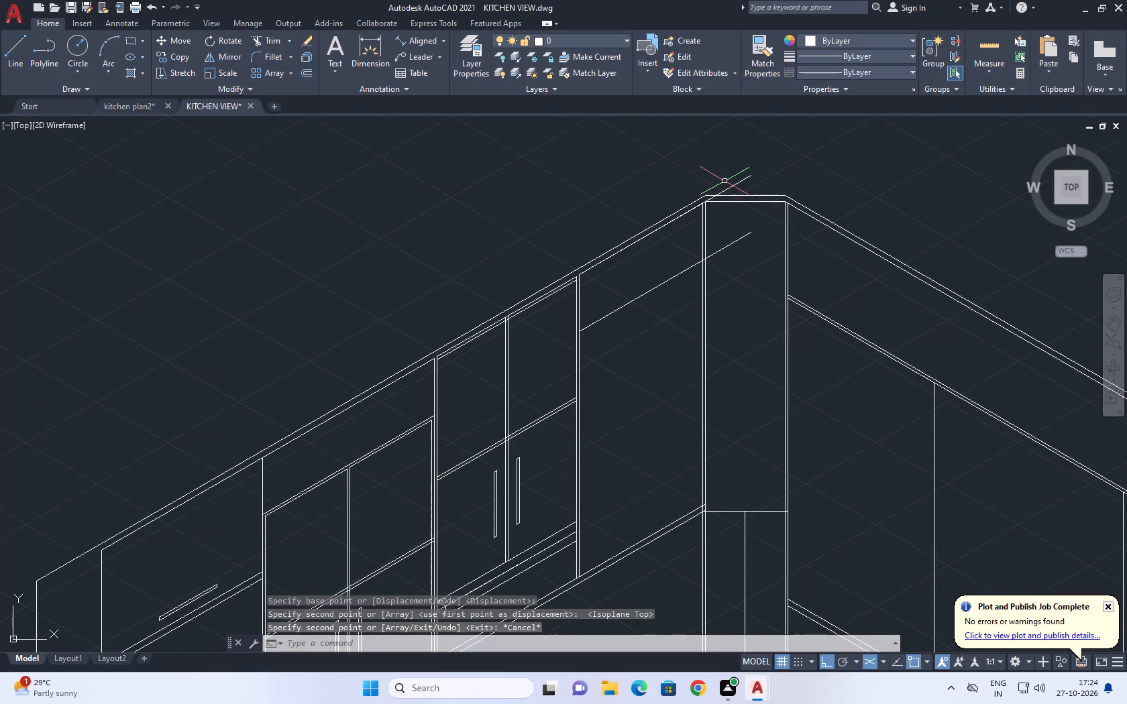
pyautogui.click(743, 178)
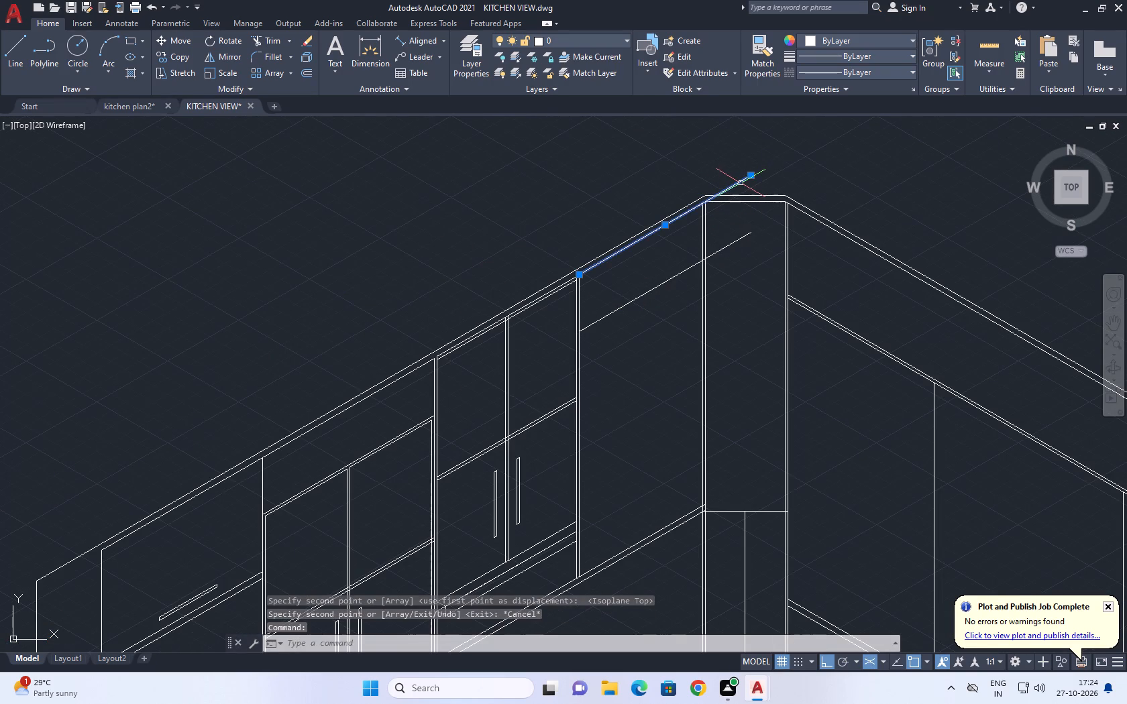
pyautogui.press('Delete')
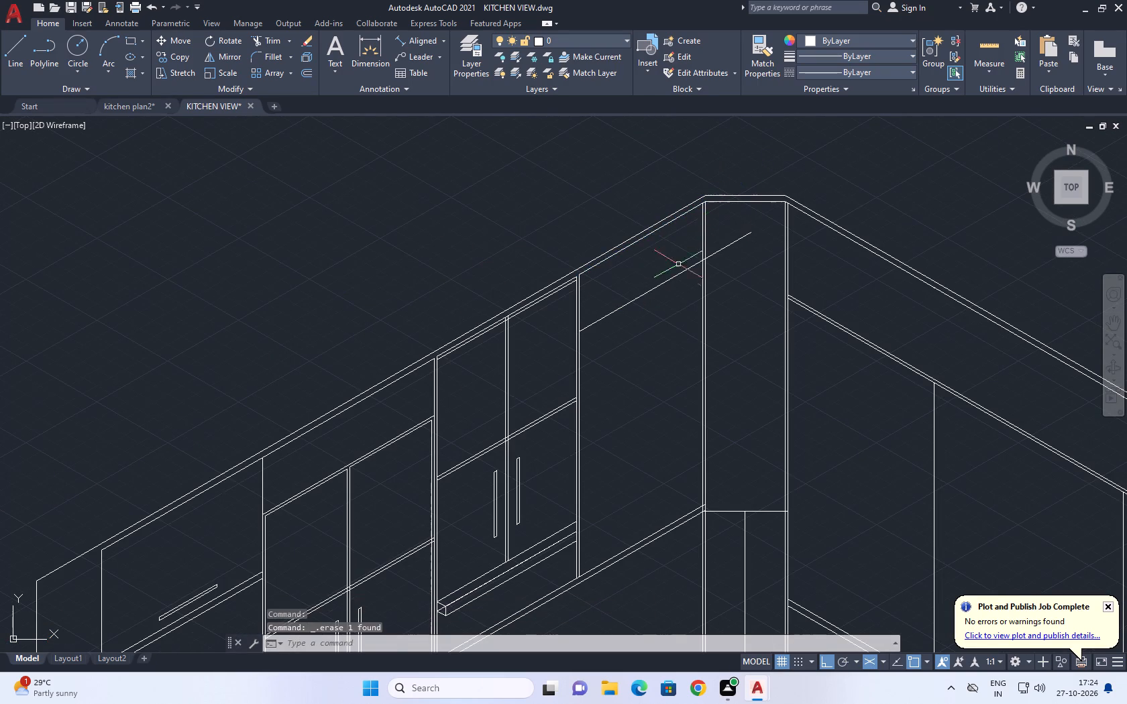
# Copy the remaining 30° line in the bay beside the corner 10 units straight down.
pyautogui.moveTo(676, 281); pyautogui.dragTo(736, 135, button='middle')
pyautogui.click(708, 150)
pyautogui.click(694, 141)
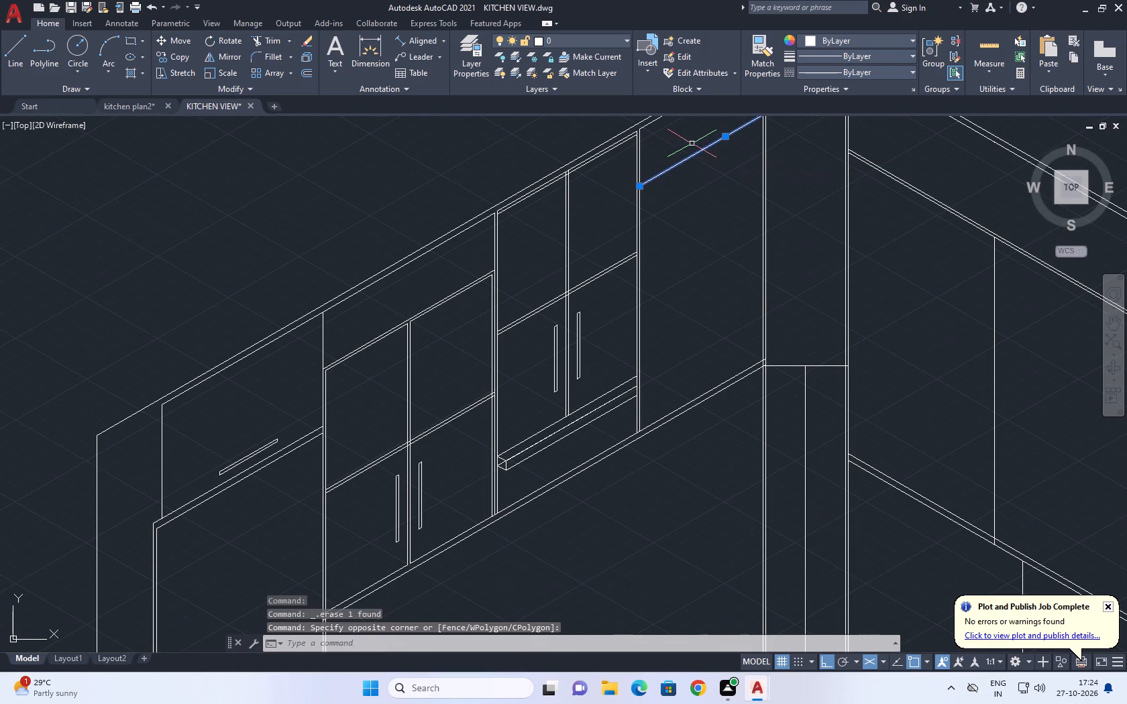
pyautogui.moveTo(676, 174); pyautogui.dragTo(670, 182, button='middle')
pyautogui.write('CO')
pyautogui.press('space')
pyautogui.click(669, 178)
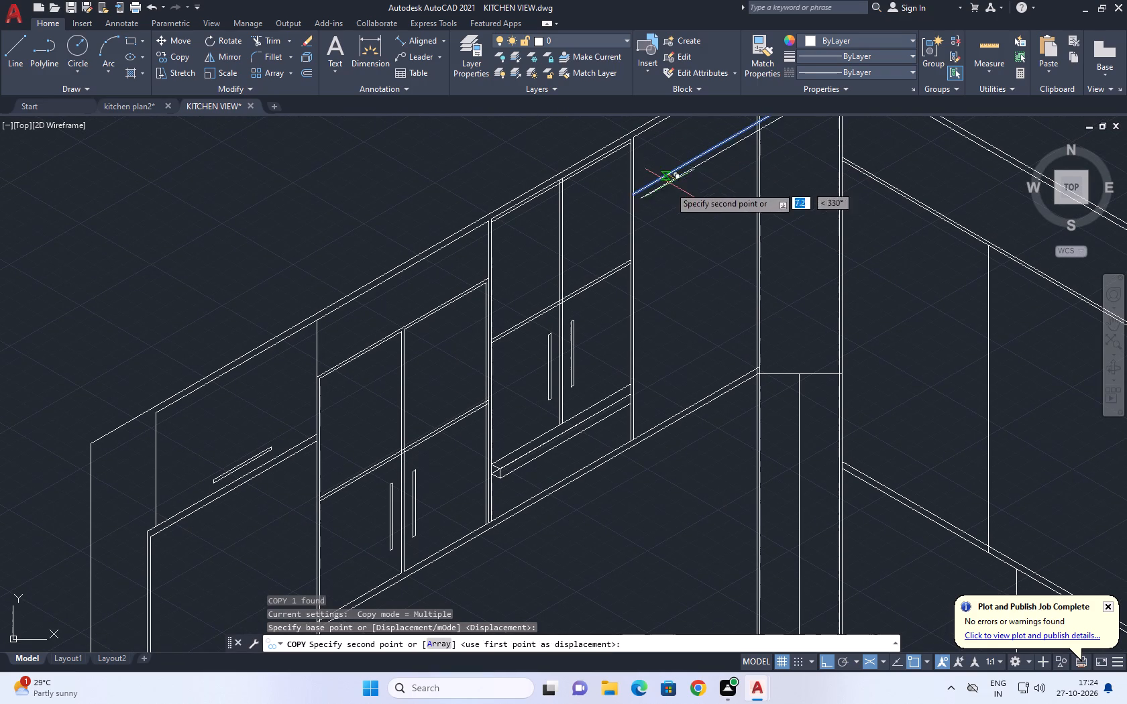
pyautogui.press('F5')
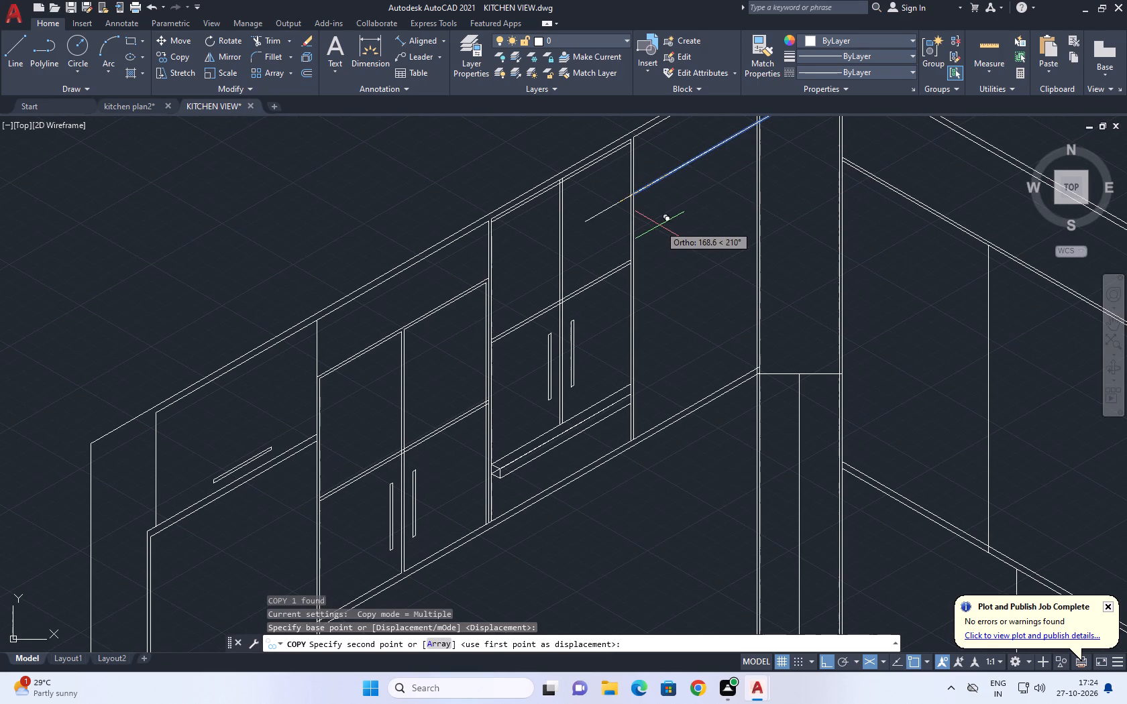
pyautogui.press('1')
pyautogui.press('0')
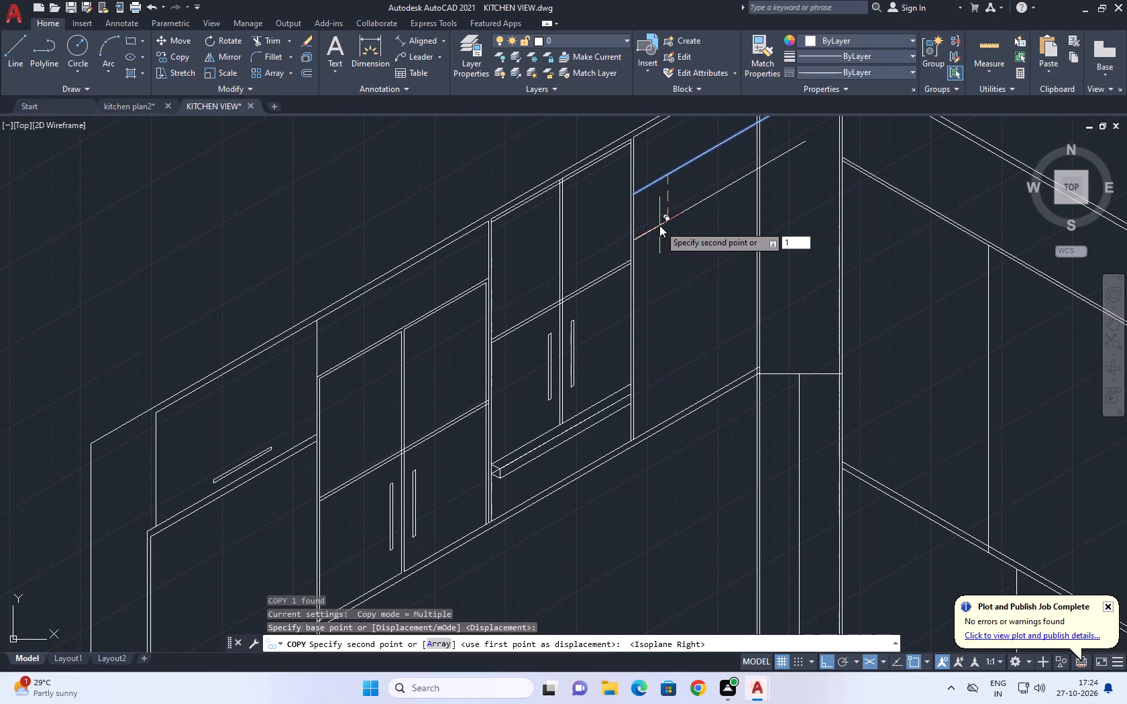
pyautogui.press('Return')
pyautogui.press('Escape')
# Trim the overshooting ends of both parallel 30° lines back to the corner unit's near vertical edge.
pyautogui.moveTo(651, 204); pyautogui.dragTo(633, 242, button='middle')
pyautogui.press('t')
pyautogui.press('r')
pyautogui.press('space')
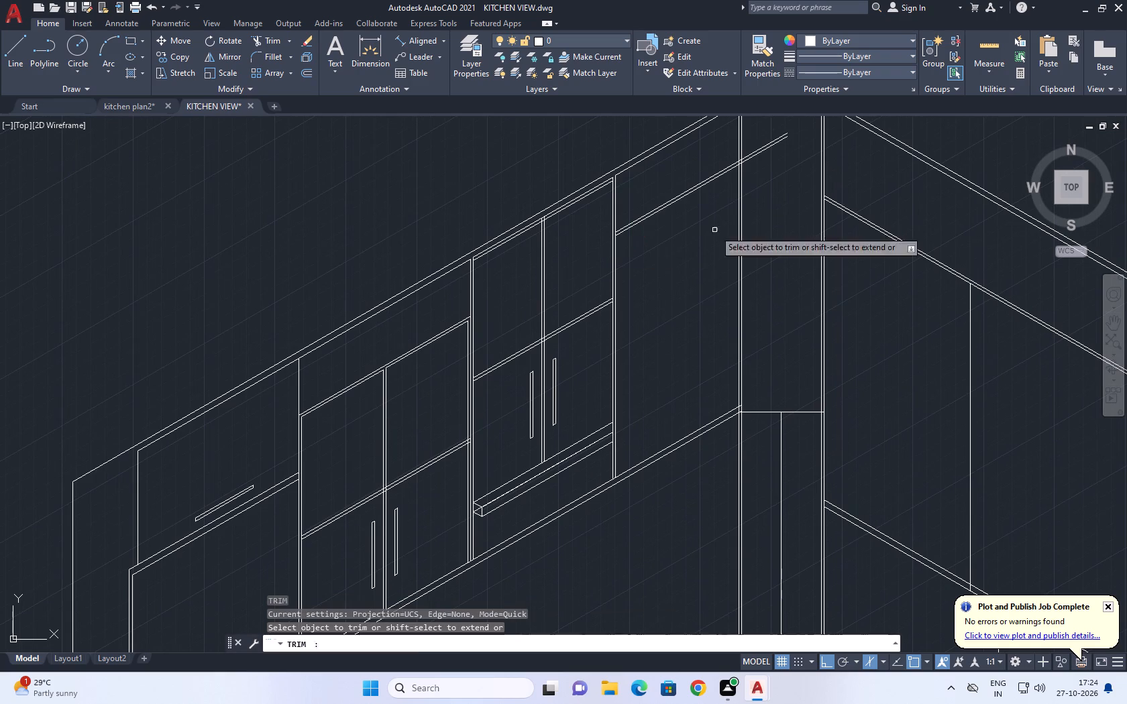
pyautogui.click(784, 111)
pyautogui.click(765, 141)
pyautogui.click(763, 153)
pyautogui.press('Escape')
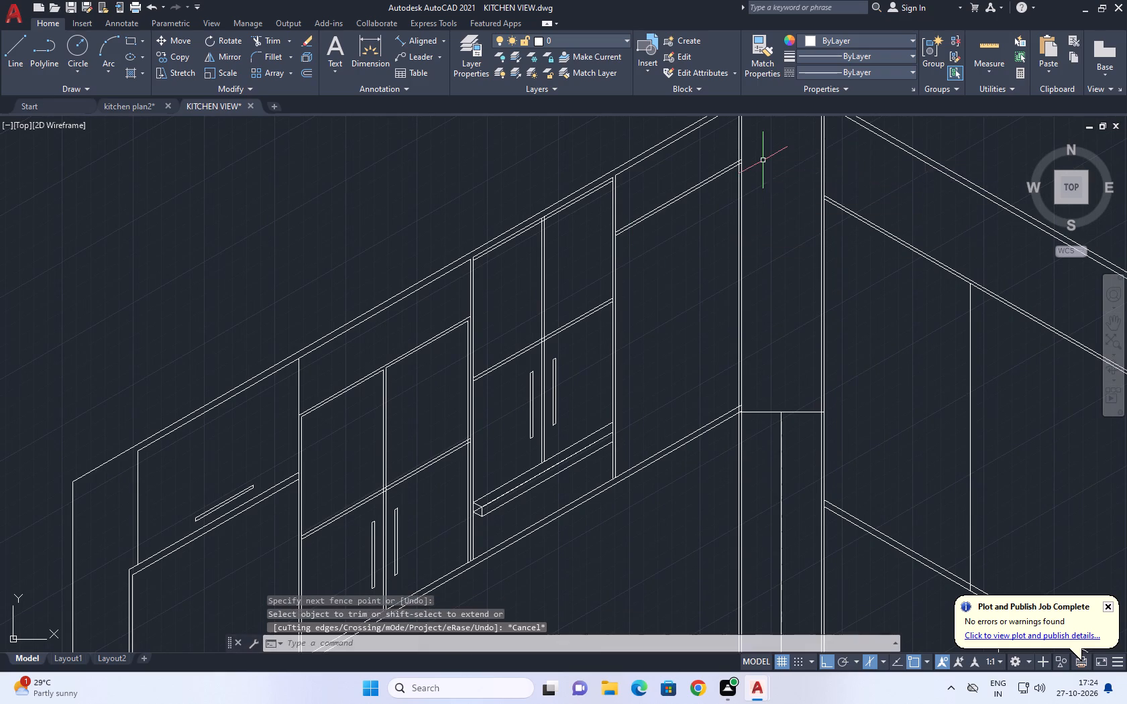
pyautogui.scroll(-3, 762, 160)
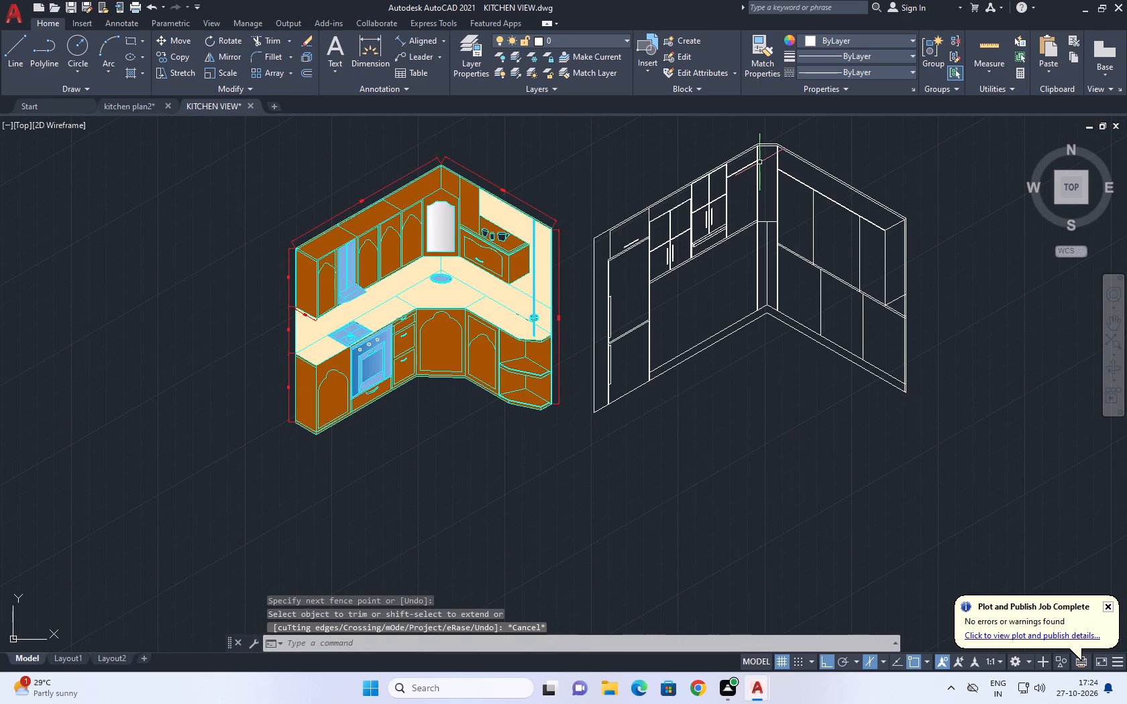
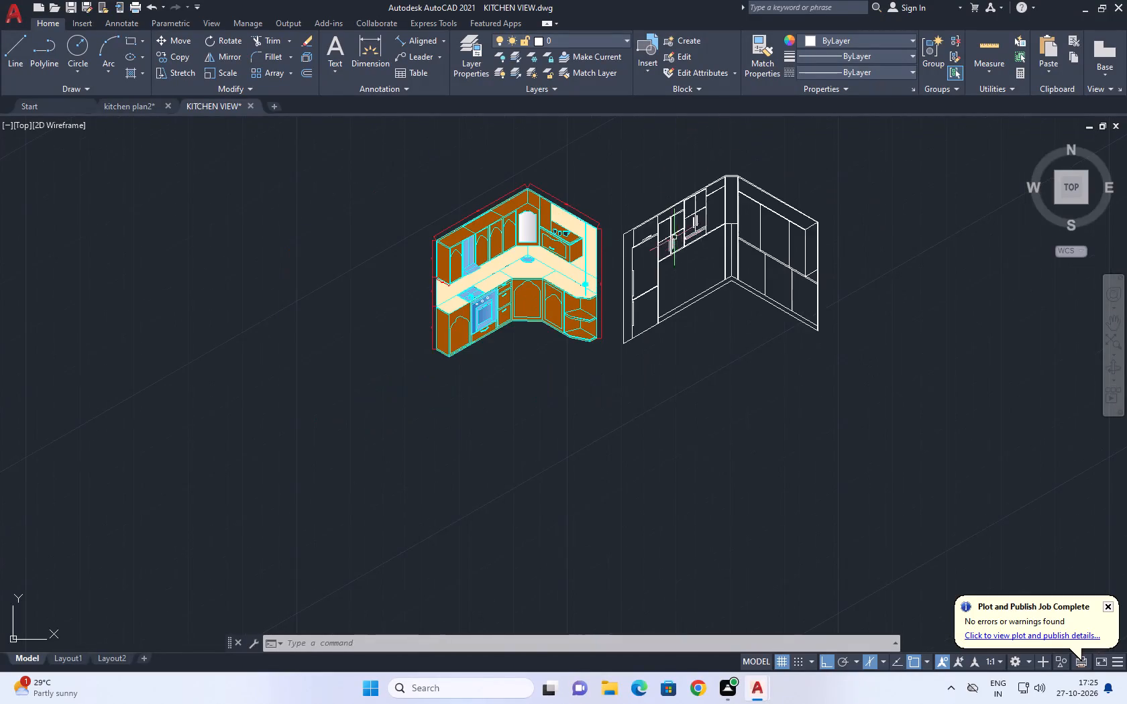
# Inspect the wireframe's wall cabinets, lower 30° lines and corner unit beside the coloured reference.
pyautogui.moveTo(667, 257); pyautogui.dragTo(549, 239, button='middle')
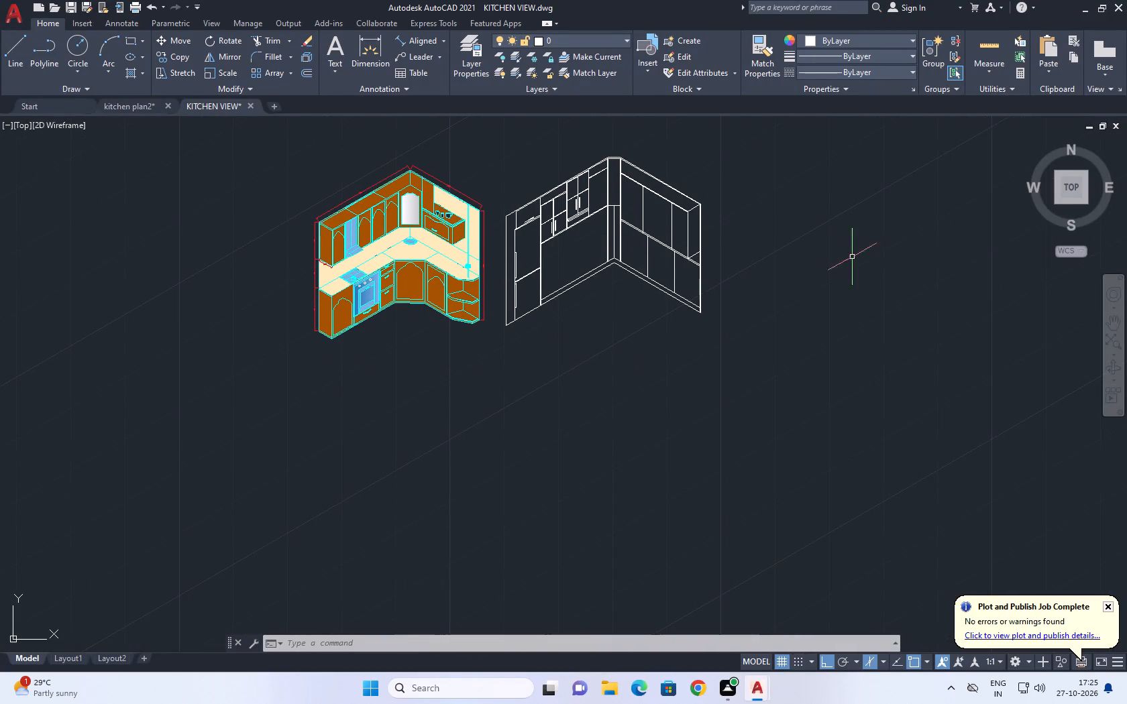
pyautogui.moveTo(568, 261); pyautogui.dragTo(549, 268, button='middle')
pyautogui.scroll(3, 532, 282)
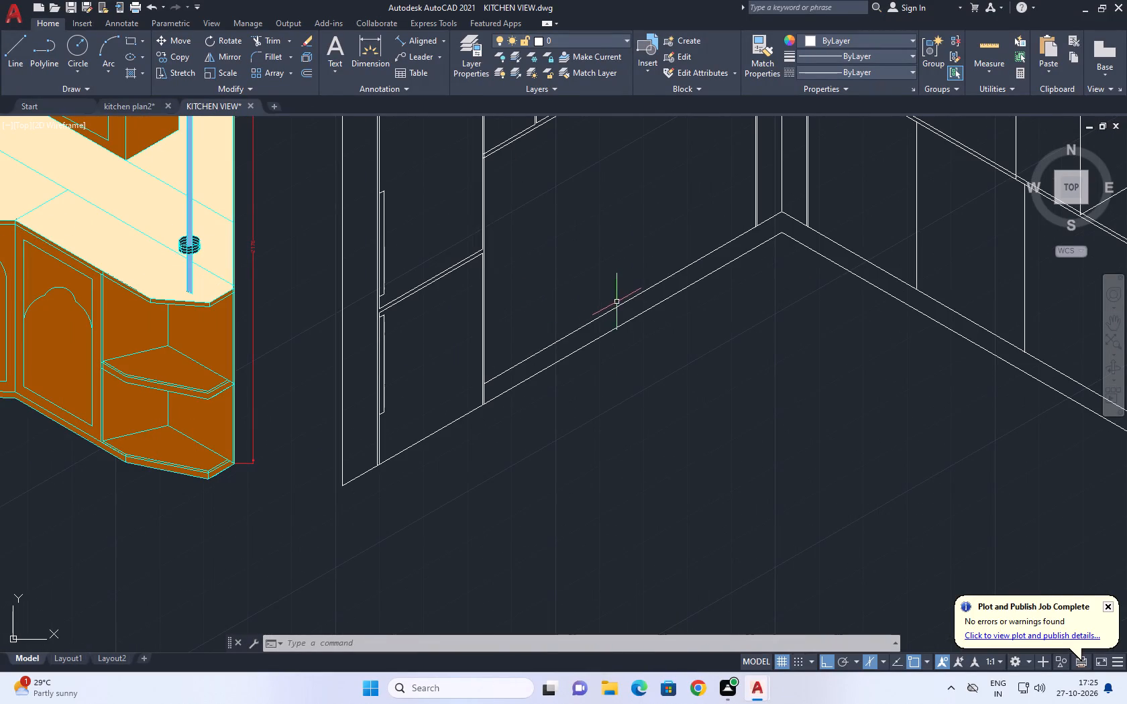
pyautogui.scroll(-1, 652, 304)
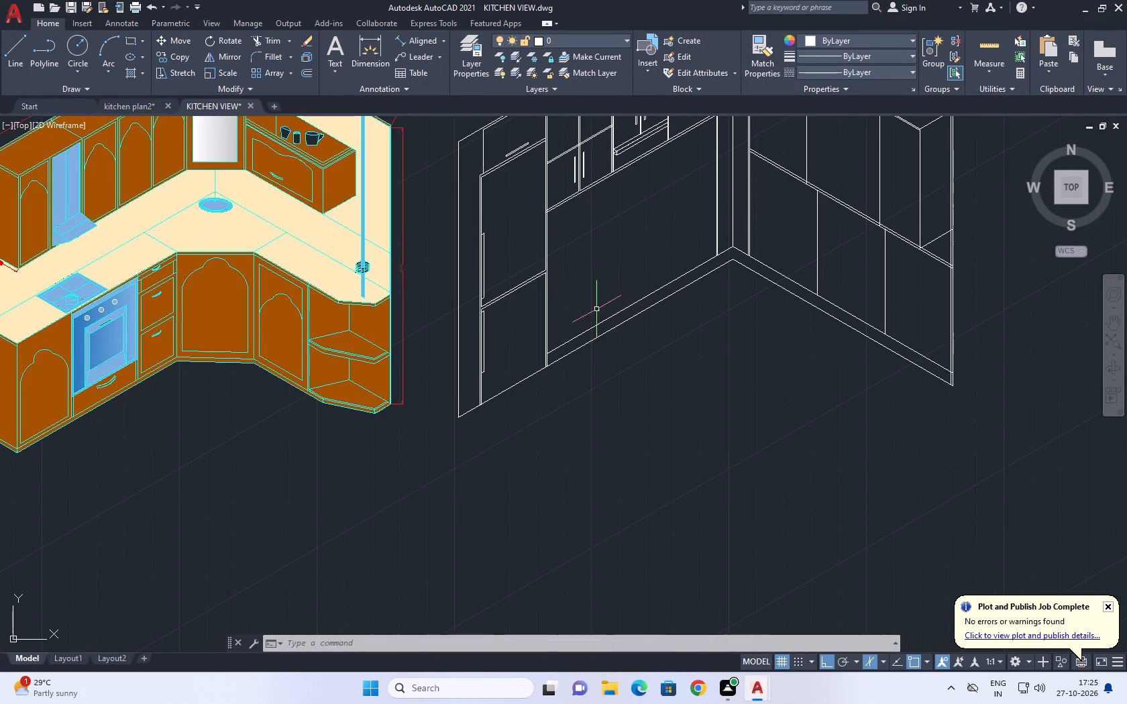
pyautogui.moveTo(641, 340); pyautogui.dragTo(578, 323, button='middle')
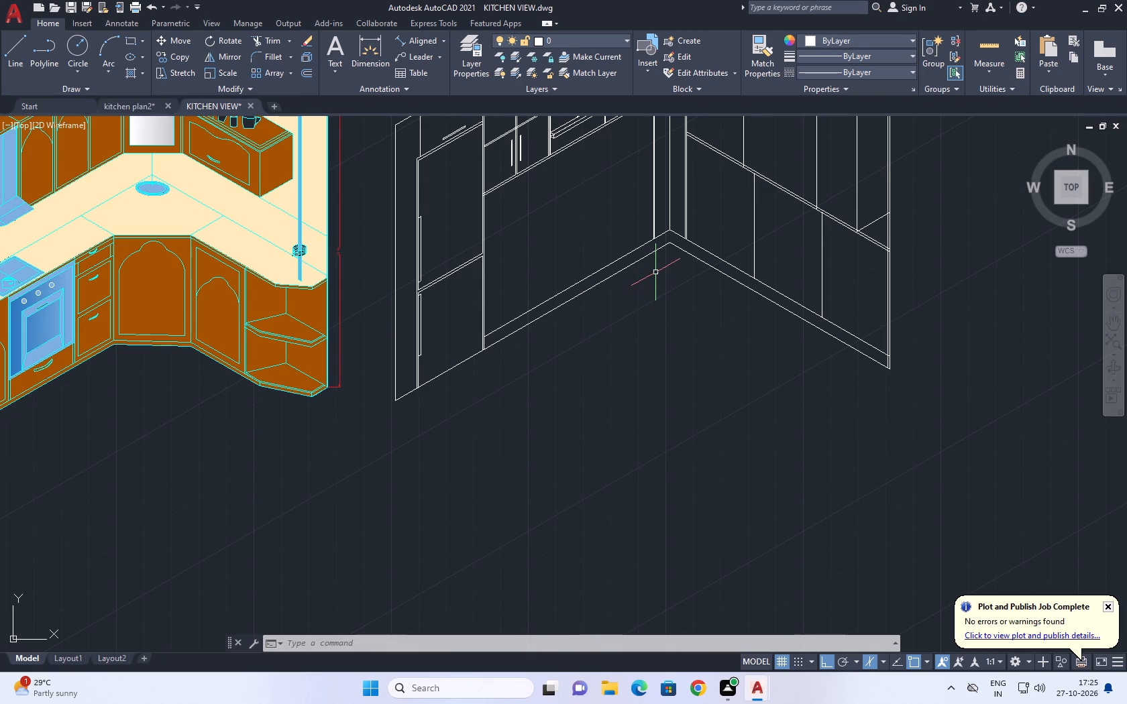
pyautogui.moveTo(676, 253); pyautogui.dragTo(661, 296, button='middle')
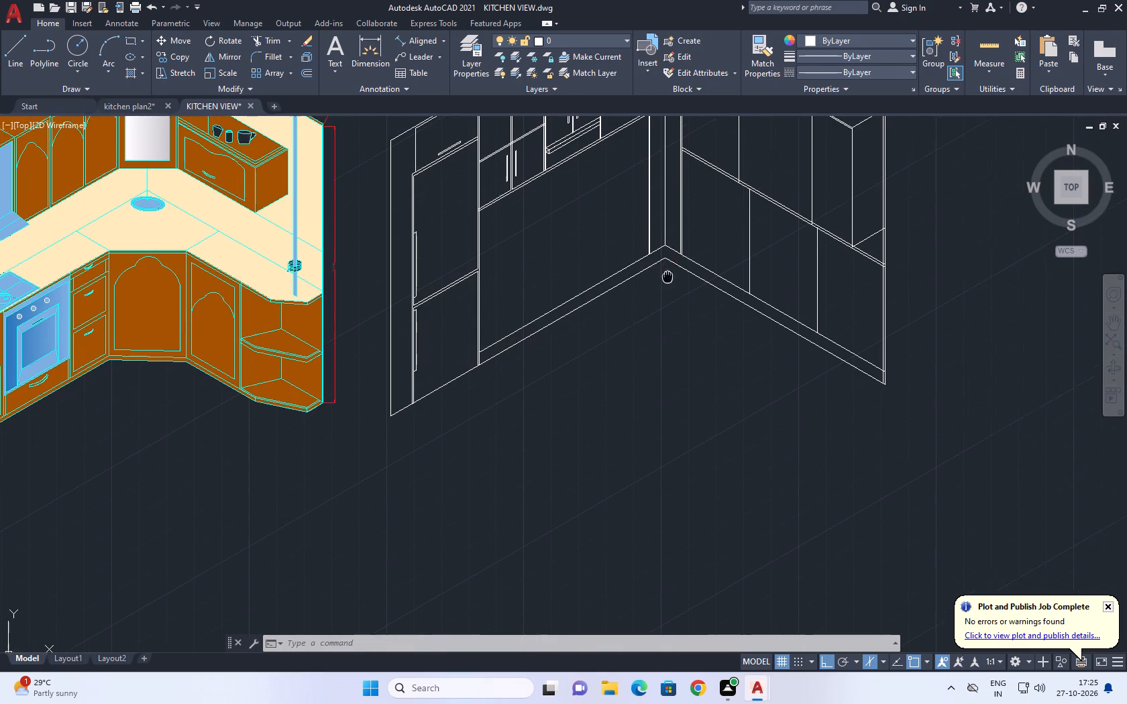
pyautogui.middleClick(659, 304)
pyautogui.scroll(3, 656, 144)
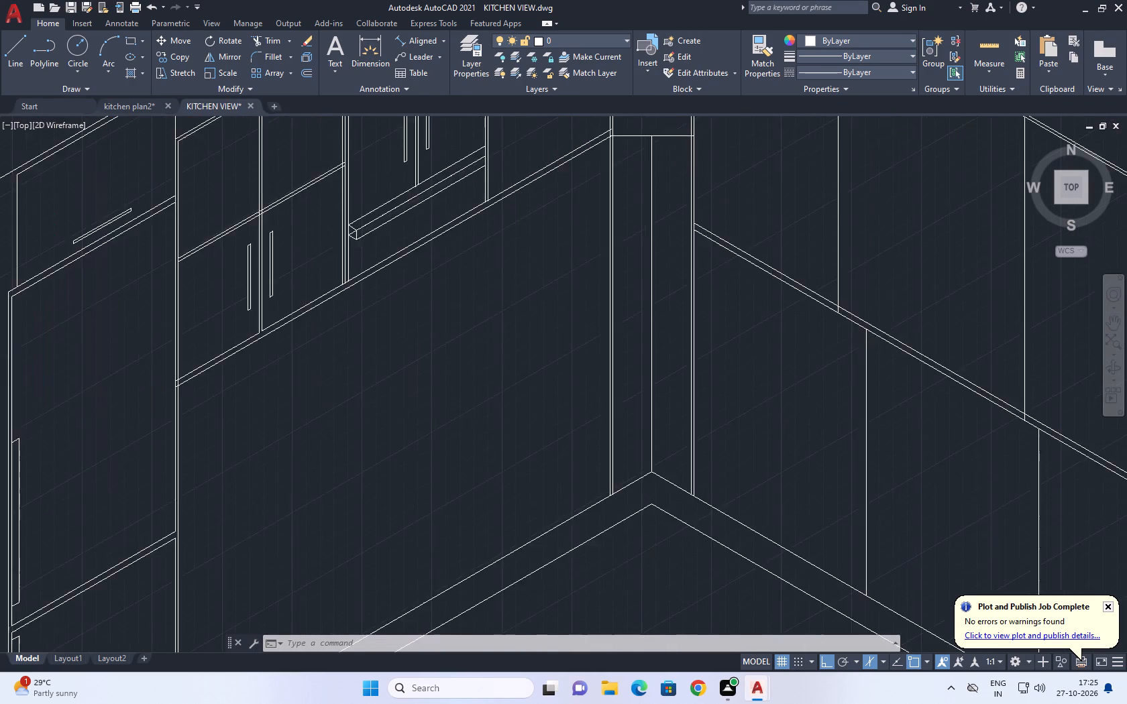
pyautogui.scroll(1, 684, 143)
pyautogui.moveTo(688, 225); pyautogui.dragTo(682, 344, button='middle')
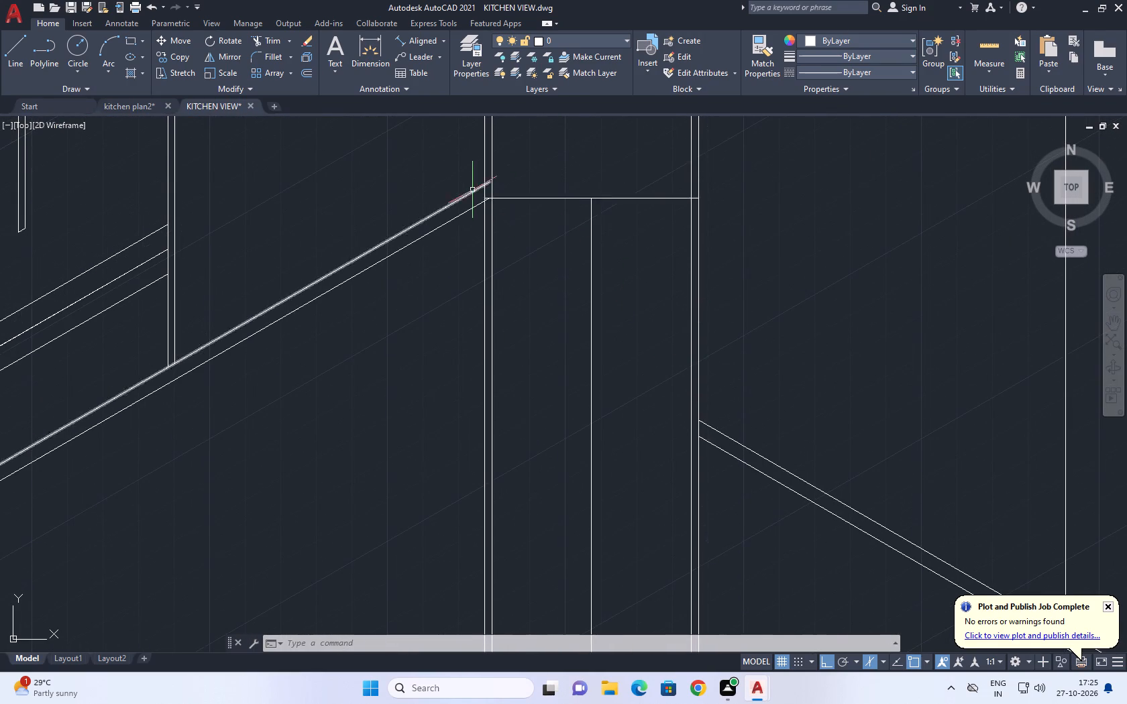
pyautogui.scroll(2, 472, 190)
pyautogui.scroll(-3, 521, 231)
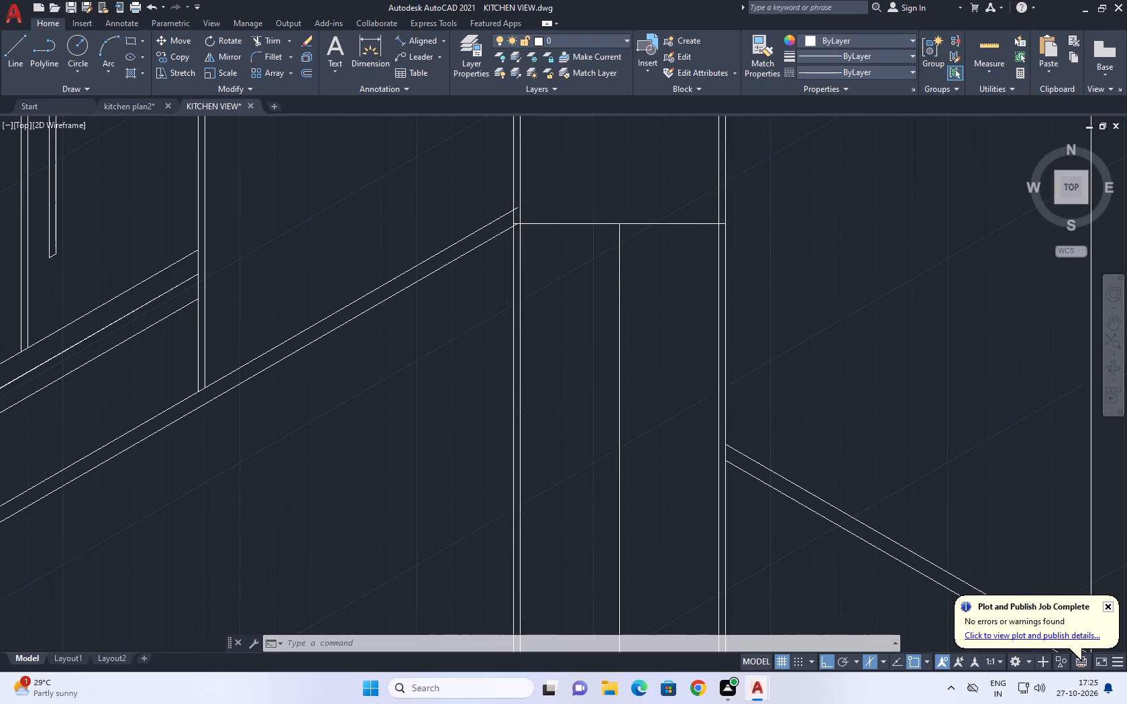
pyautogui.scroll(-4, 623, 259)
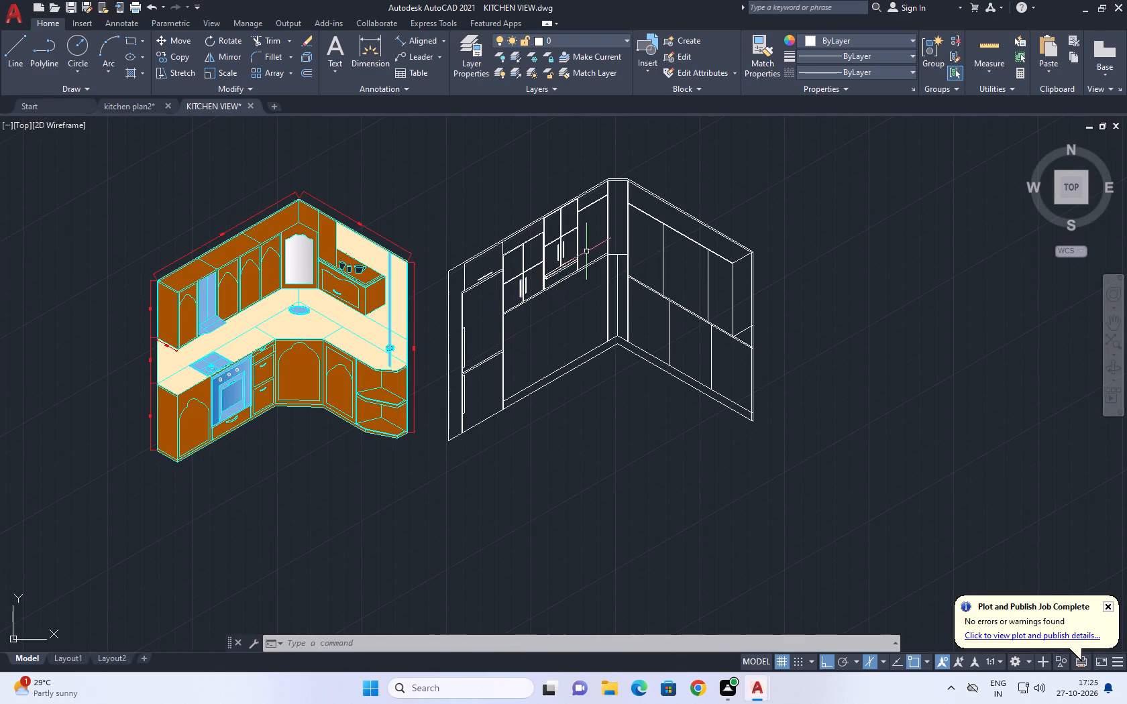
pyautogui.moveTo(591, 248); pyautogui.dragTo(340, 286, button='middle')
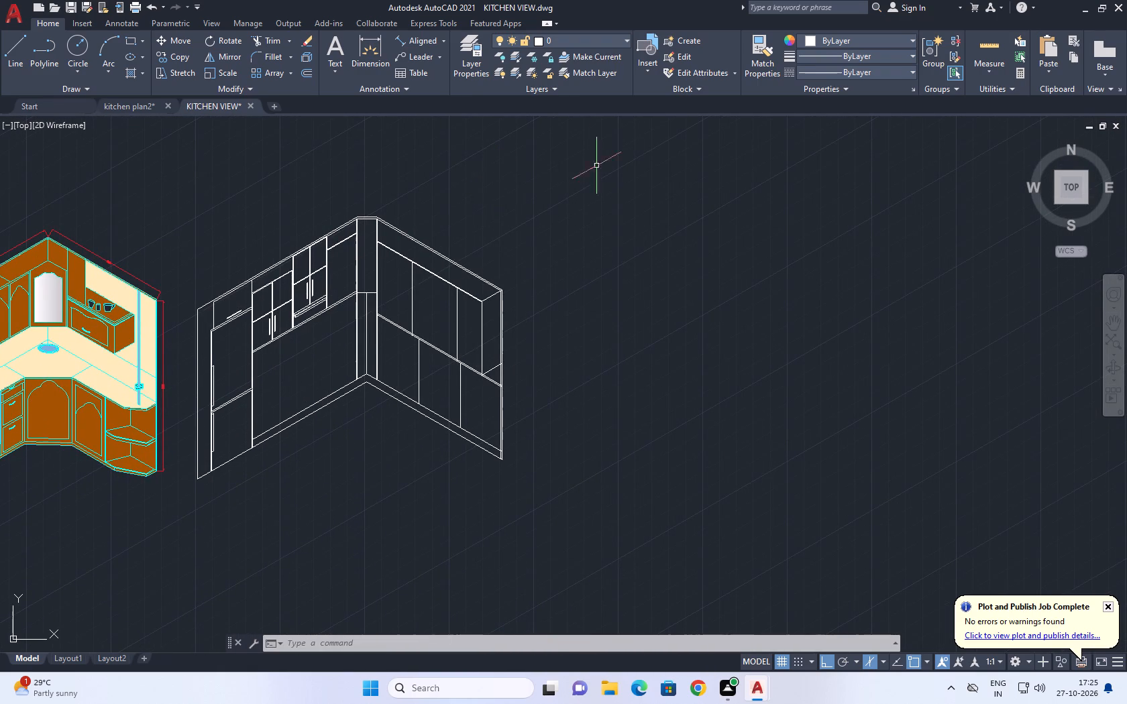
# Draw a vertical line from the midpoint of the lower 30° line in the bay beside the corner down past the cabinets' bottom edge.
pyautogui.scroll(3, 329, 245)
pyautogui.moveTo(350, 256); pyautogui.dragTo(471, 227, button='middle')
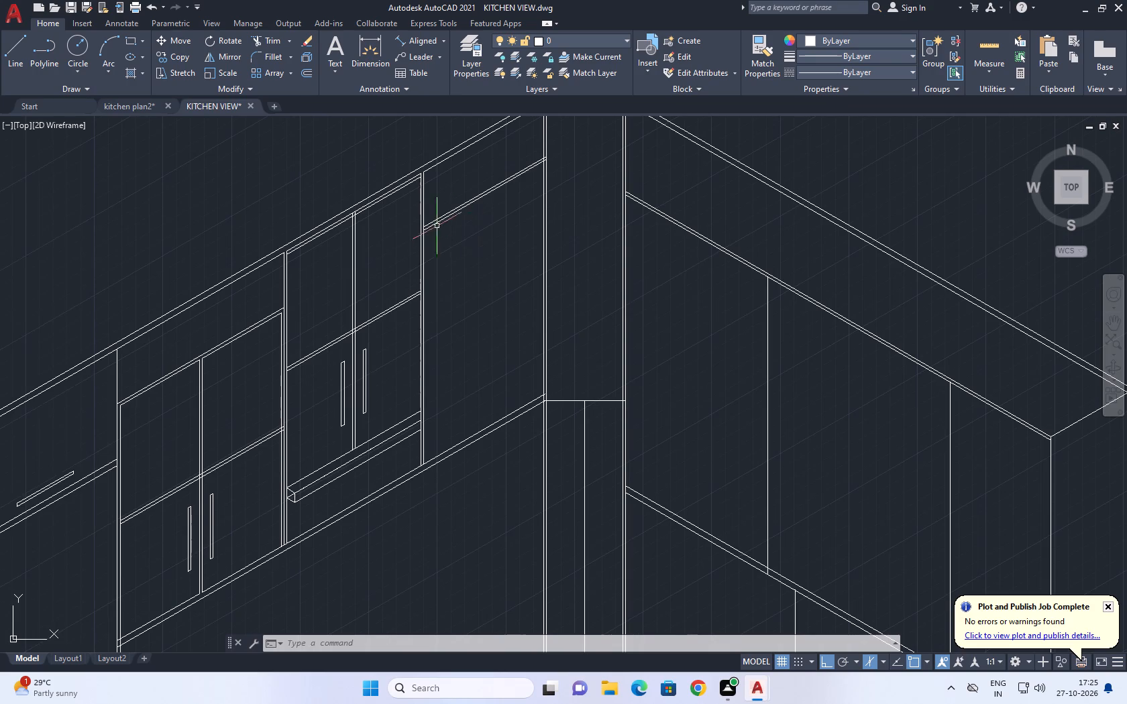
pyautogui.moveTo(429, 231); pyautogui.dragTo(532, 251, button='middle')
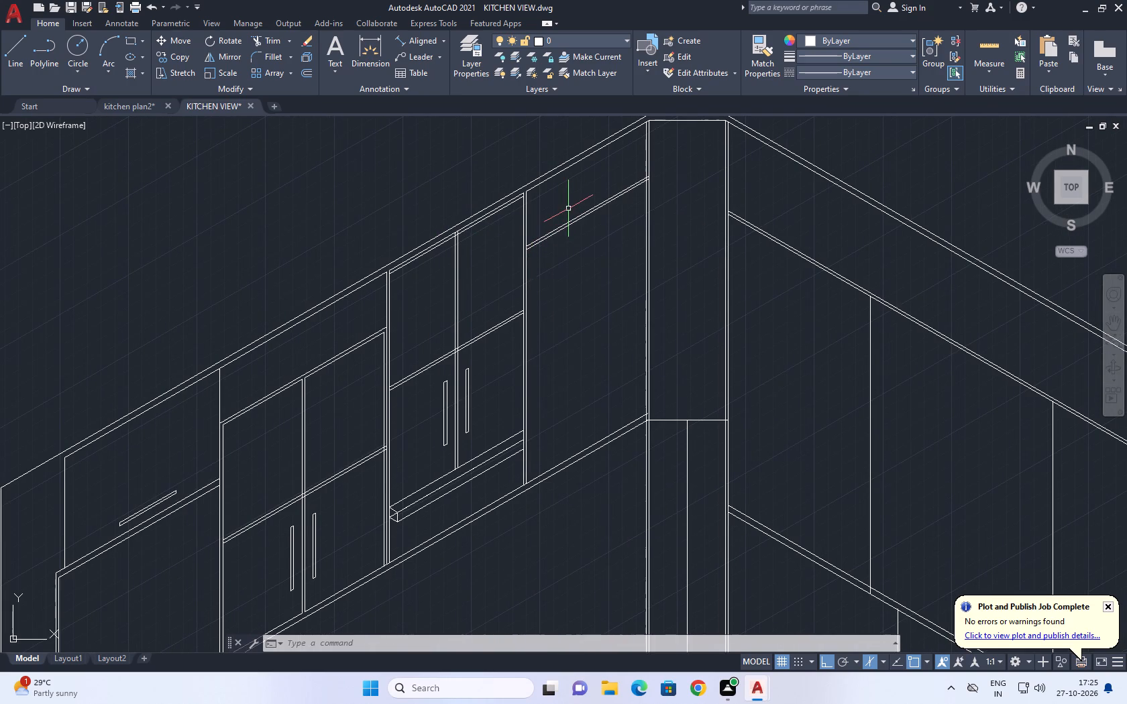
pyautogui.write('L')
pyautogui.press('space')
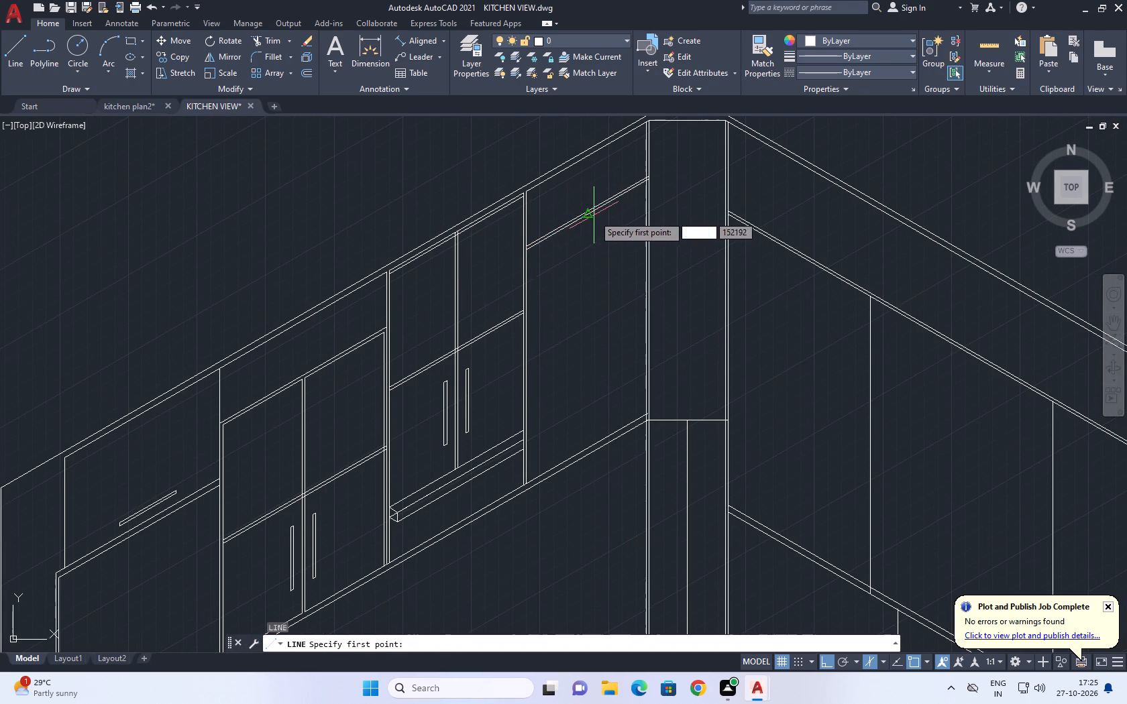
pyautogui.click(588, 214)
pyautogui.moveTo(561, 398); pyautogui.dragTo(577, 335, button='middle')
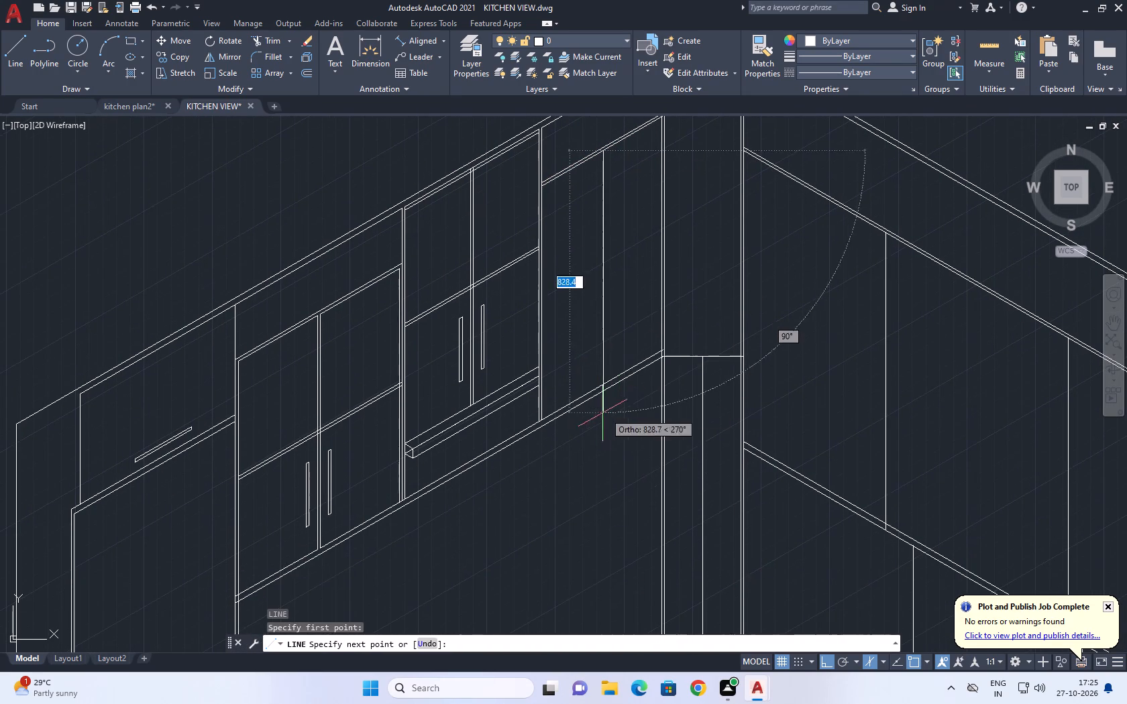
pyautogui.click(598, 422)
pyautogui.press('Escape')
# Trim off the bay's inner upright lines above the two parallel 30° lines, at the cabinet end and the corner end.
pyautogui.moveTo(609, 241); pyautogui.dragTo(618, 306, button='middle')
pyautogui.press('t')
pyautogui.write('R')
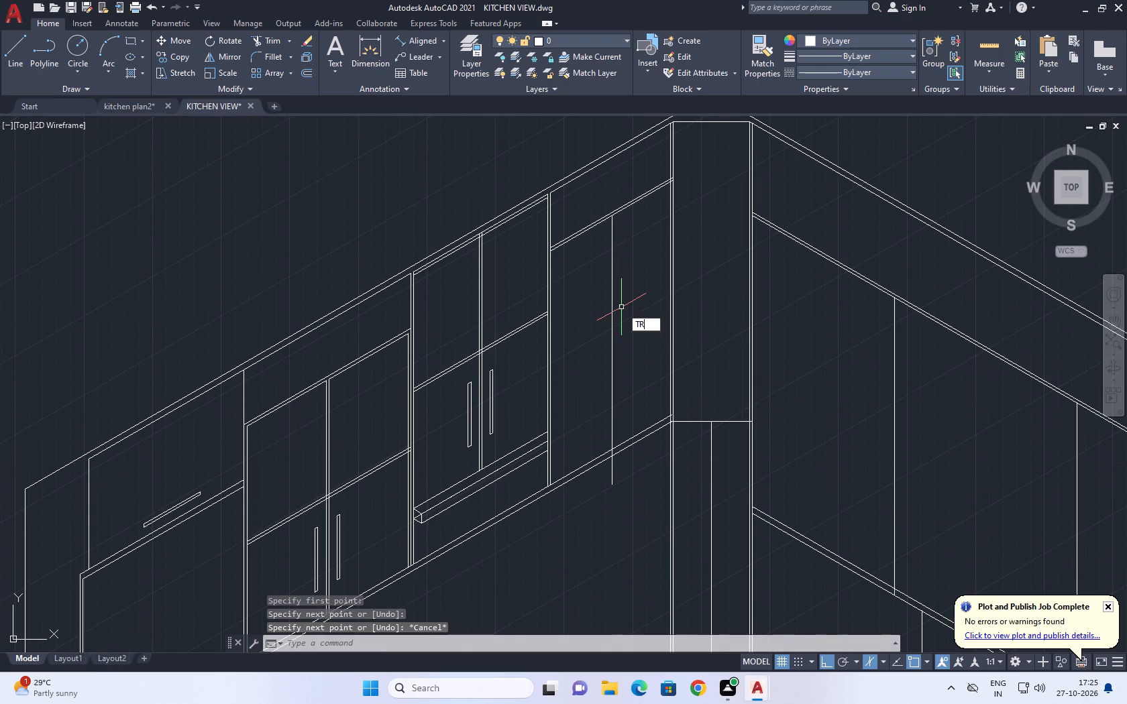
pyautogui.press('space')
pyautogui.scroll(2, 550, 205)
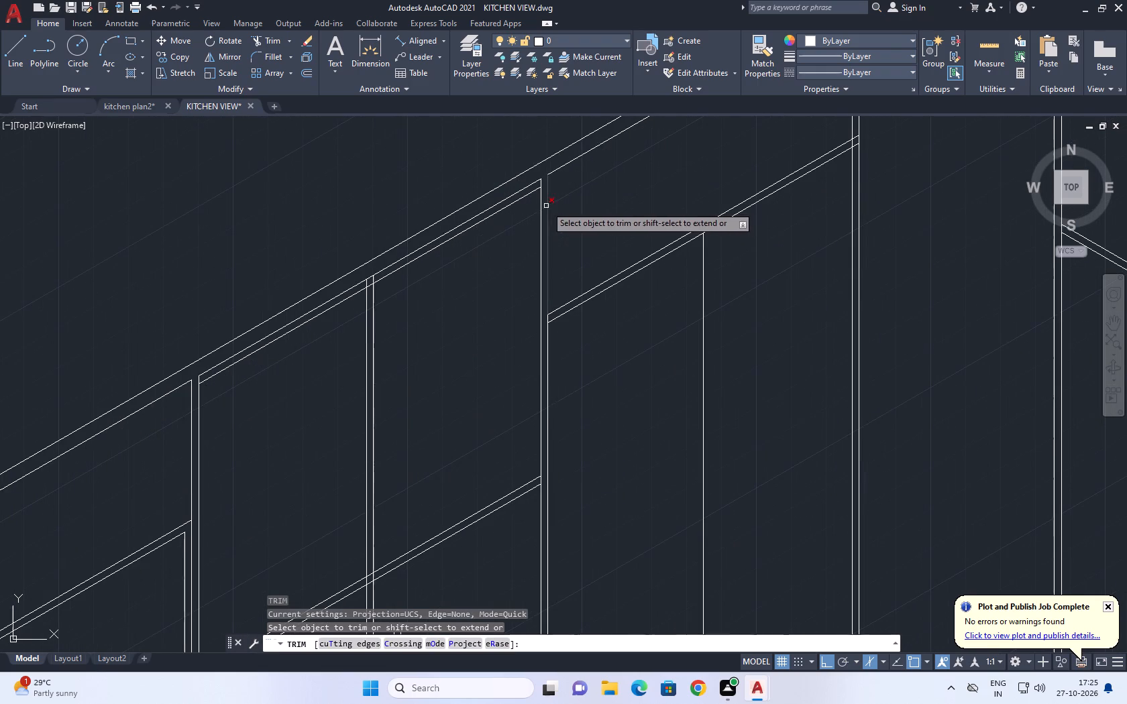
pyautogui.click(546, 207)
pyautogui.moveTo(749, 219); pyautogui.dragTo(619, 372, button='middle')
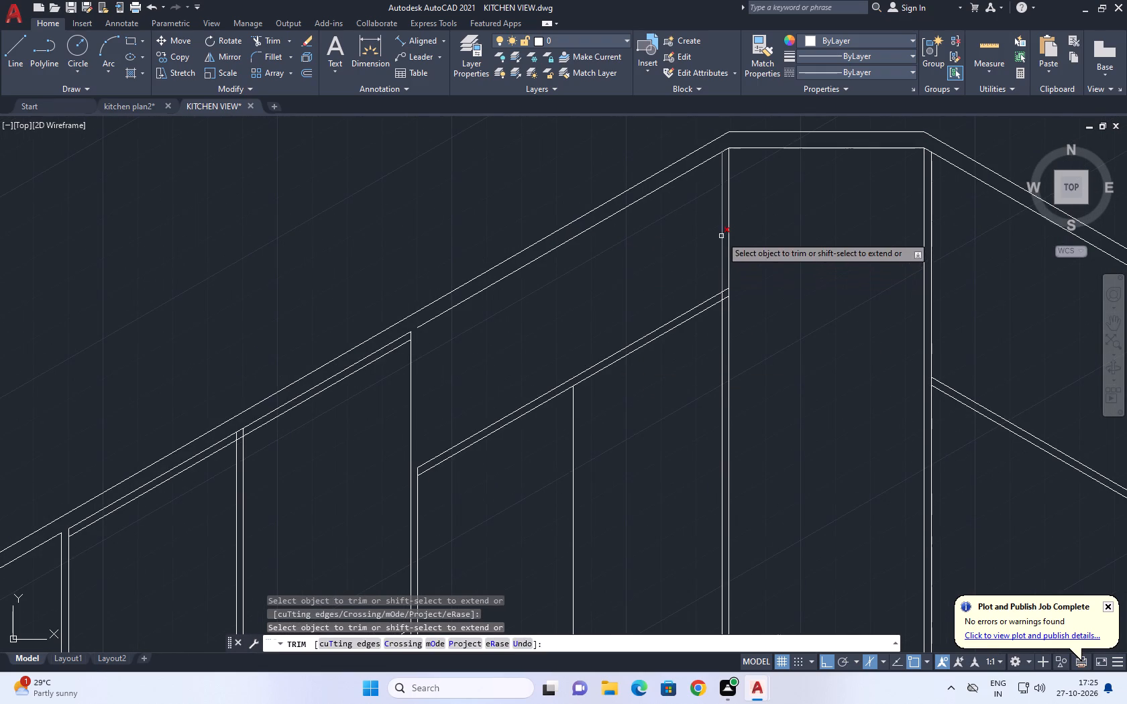
pyautogui.click(721, 236)
pyautogui.click(723, 247)
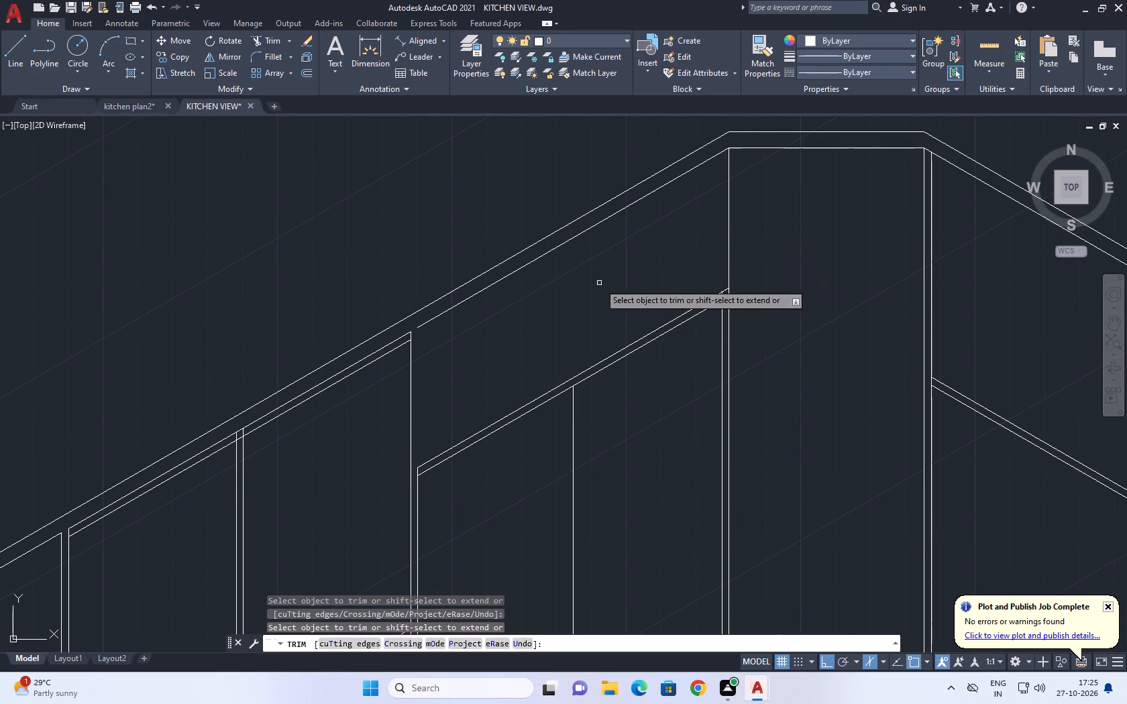
pyautogui.moveTo(582, 283); pyautogui.dragTo(667, 283, button='middle')
pyautogui.press('Escape')
# Extend the top edge line of the bay beside the corner to the upright of the neighbouring double-door cabinet.
pyautogui.write('EX')
pyautogui.press('space')
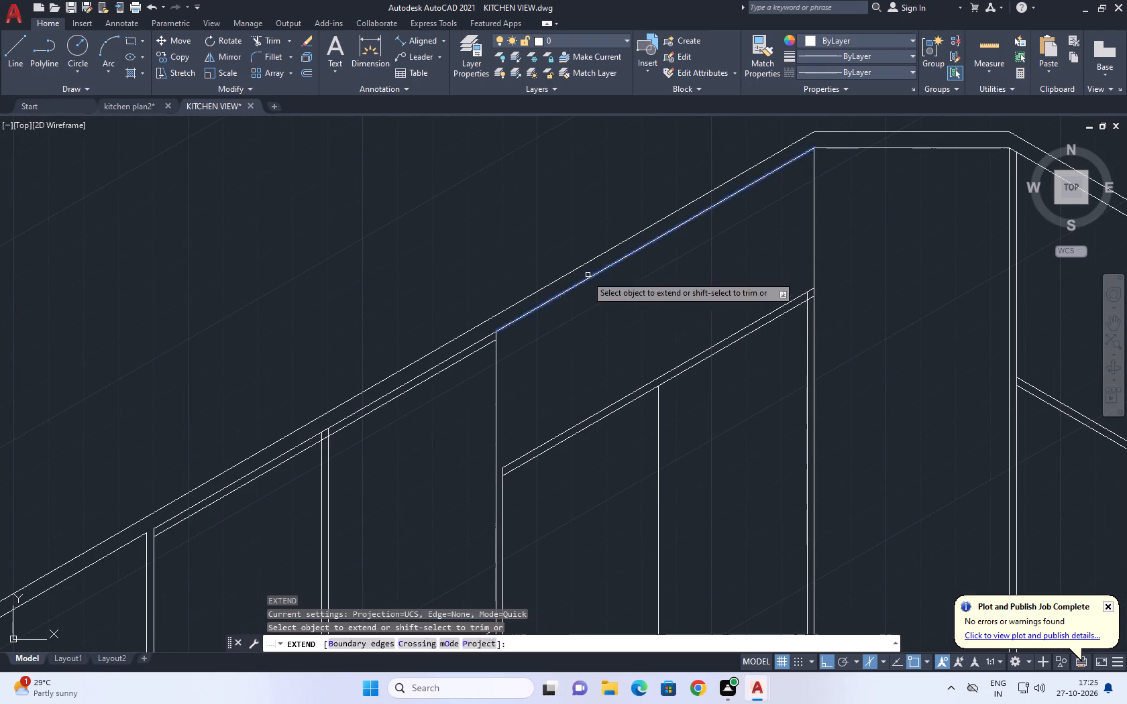
pyautogui.click(569, 292)
pyautogui.press('Escape')
# Extend both parallel 30° lines of the bay to the outer upright lines at each end.
pyautogui.scroll(-1, 661, 264)
pyautogui.moveTo(659, 345); pyautogui.dragTo(678, 233, button='middle')
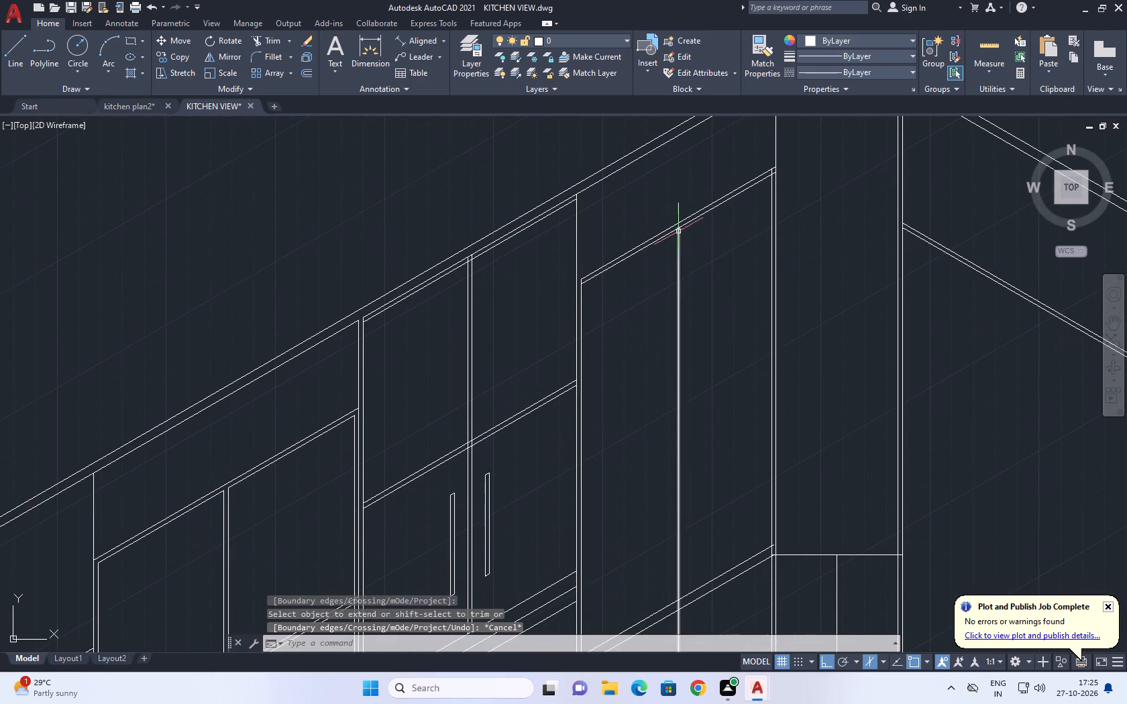
pyautogui.write('EX')
pyautogui.press('space')
pyautogui.moveTo(608, 244); pyautogui.dragTo(606, 251)
pyautogui.click(605, 303)
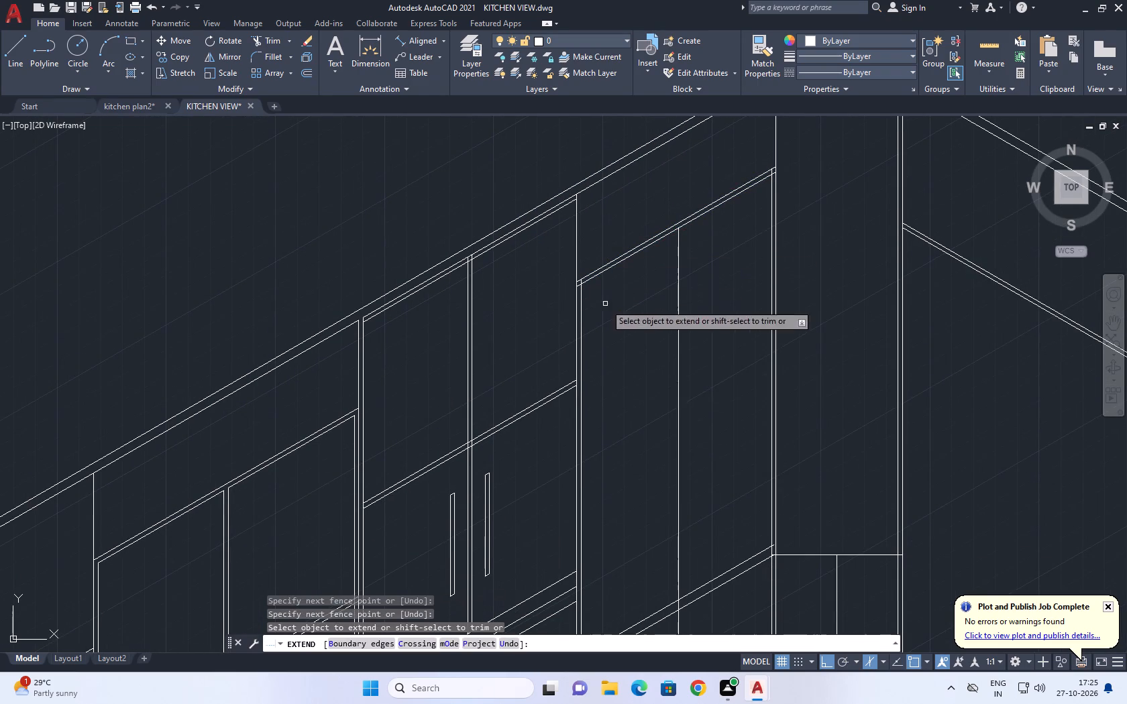
pyautogui.click(748, 160)
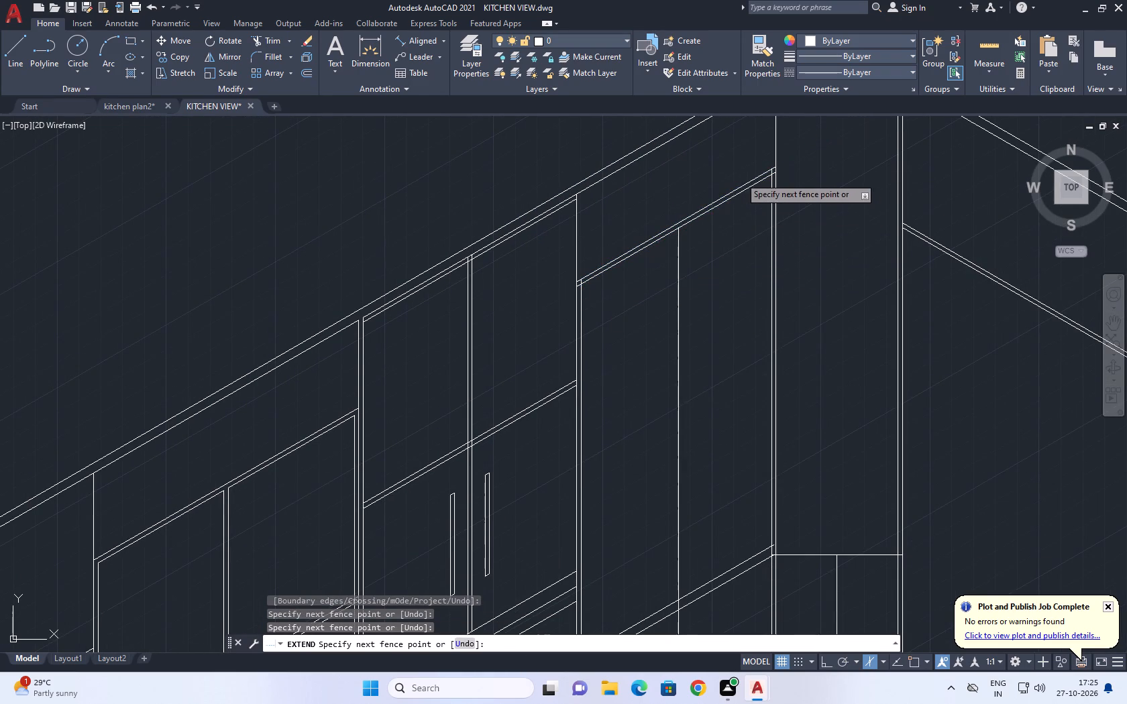
pyautogui.click(740, 177)
pyautogui.press('Escape')
# Trim the crossing stubs where the lower 30° line meets the inner uprights at both ends of the bay.
pyautogui.moveTo(681, 222); pyautogui.dragTo(669, 142, button='middle')
pyautogui.write('TR')
pyautogui.press('space')
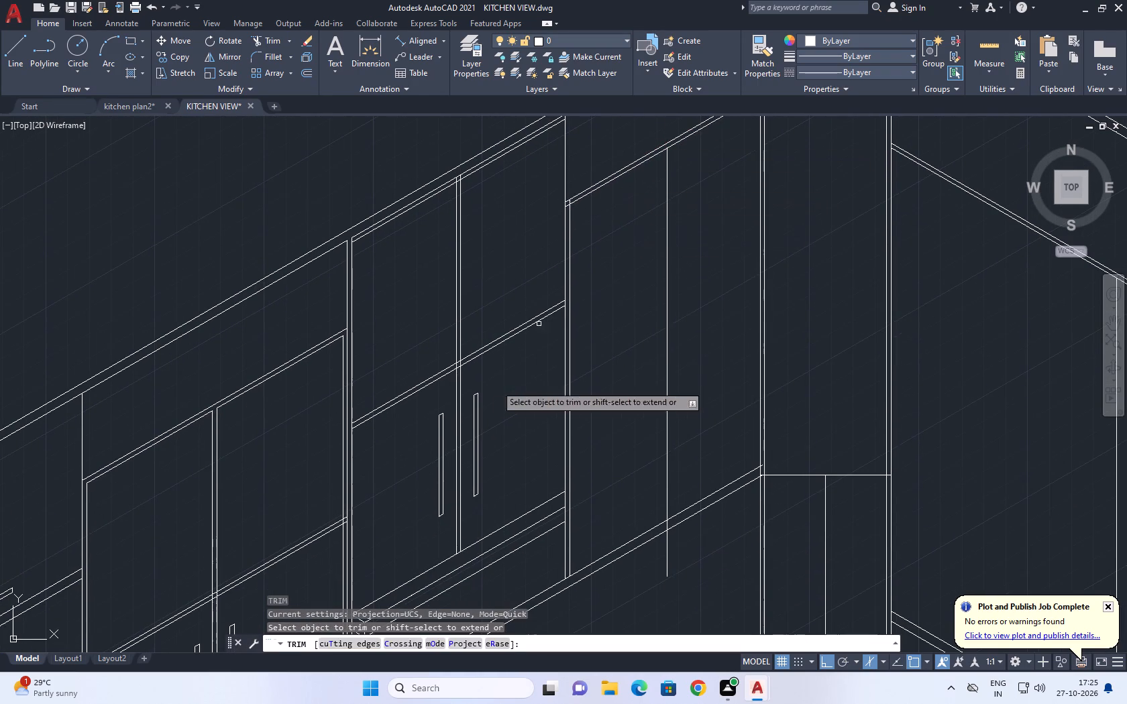
pyautogui.scroll(4, 591, 198)
pyautogui.scroll(2, 429, 247)
pyautogui.click(529, 166)
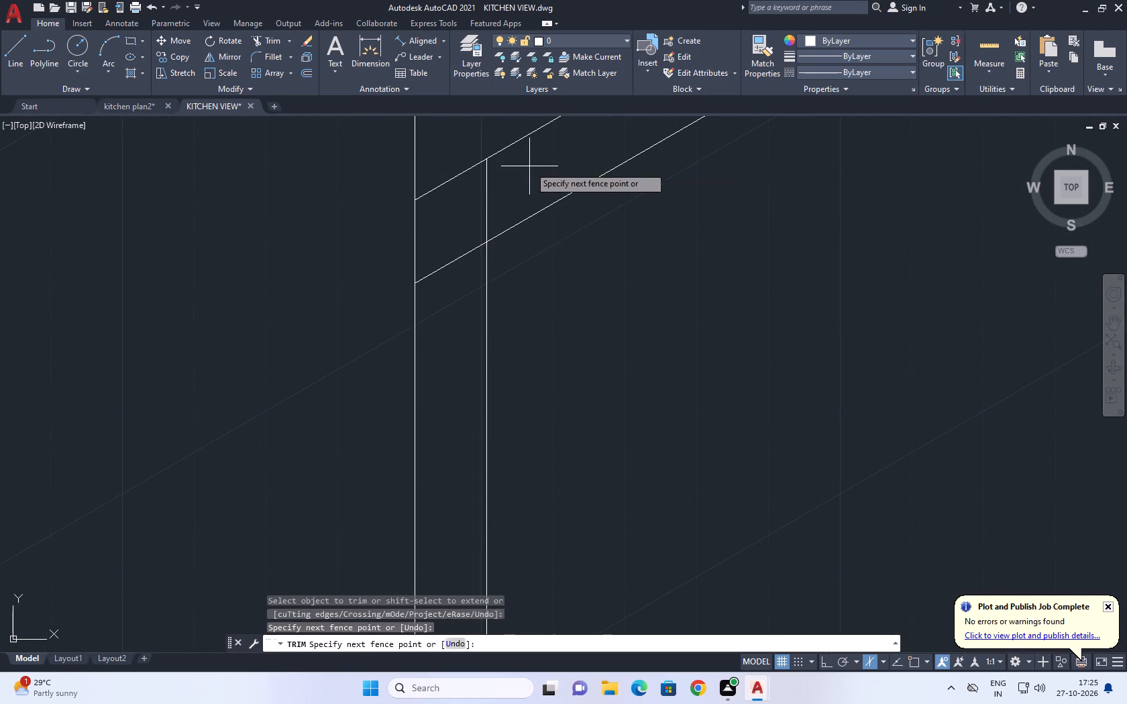
pyautogui.click(458, 263)
pyautogui.scroll(-5, 586, 224)
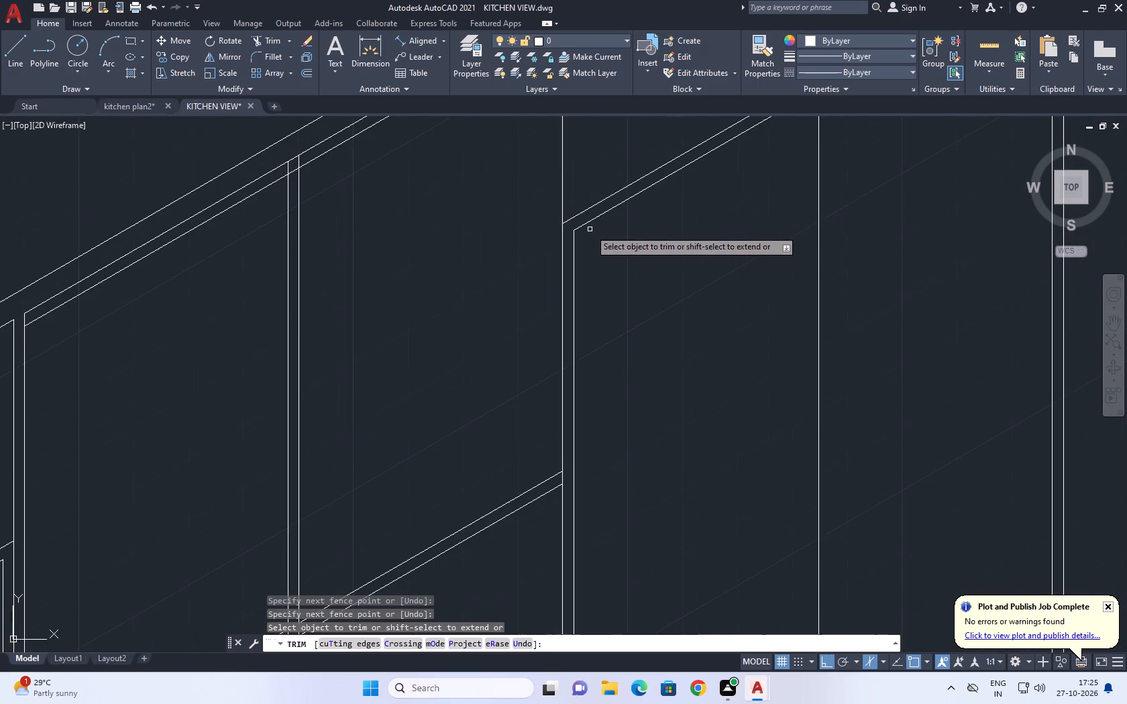
pyautogui.moveTo(700, 203); pyautogui.dragTo(386, 419, button='middle')
pyautogui.scroll(4, 753, 164)
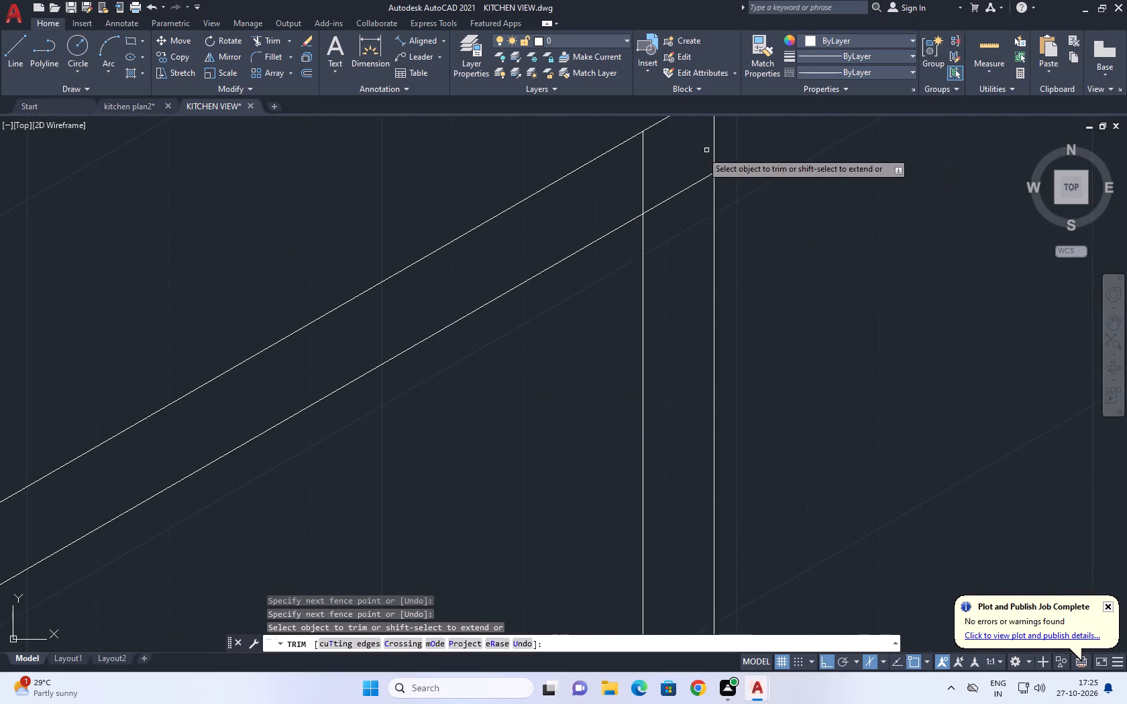
pyautogui.scroll(2, 637, 166)
pyautogui.click(637, 164)
pyautogui.click(731, 277)
pyautogui.scroll(-7, 730, 232)
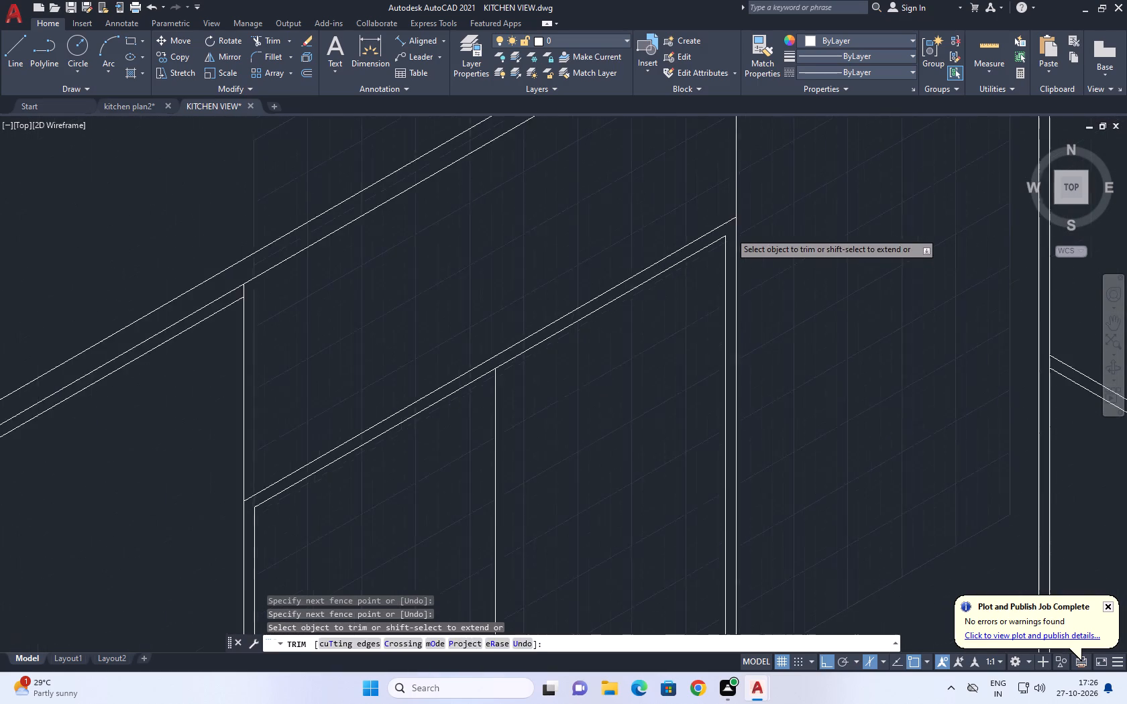
pyautogui.press('Escape')
# Copy the bay's central vertical line 5 units to each side along the 30° direction.
pyautogui.scroll(-3, 730, 232)
pyautogui.moveTo(625, 358); pyautogui.dragTo(777, 29, button='middle')
pyautogui.click(741, 239)
pyautogui.click(686, 268)
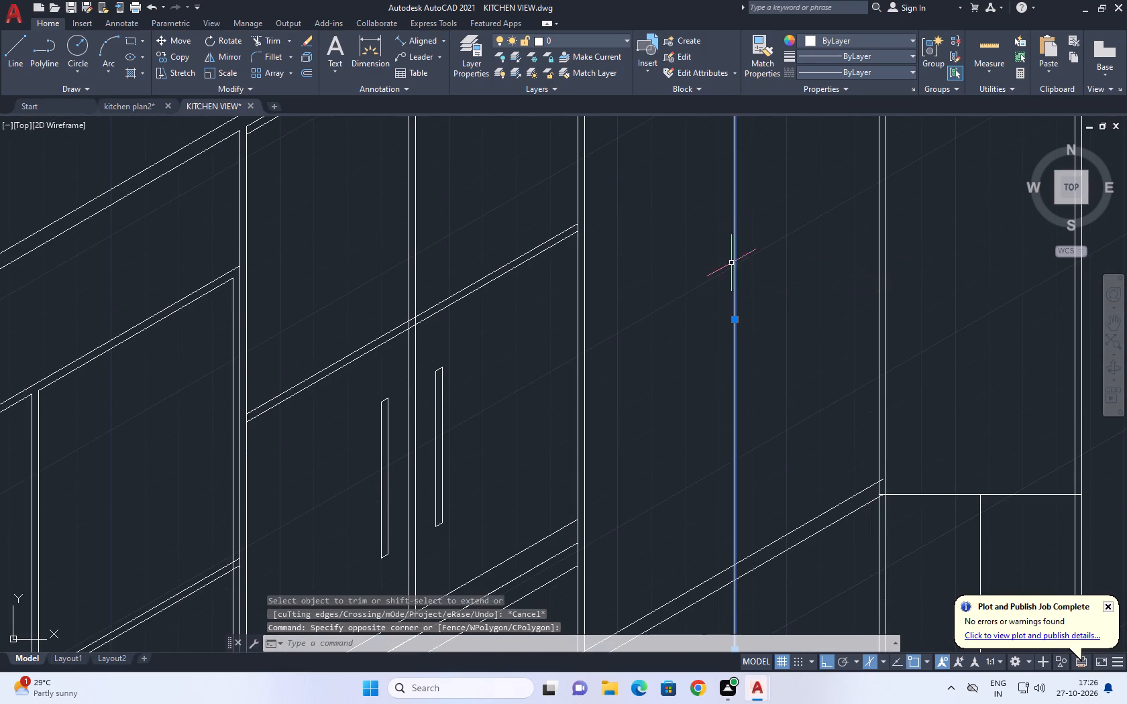
pyautogui.moveTo(745, 252); pyautogui.dragTo(593, 305, button='middle')
pyautogui.press('c')
pyautogui.press('o')
pyautogui.press('space')
pyautogui.moveTo(633, 274); pyautogui.dragTo(610, 283)
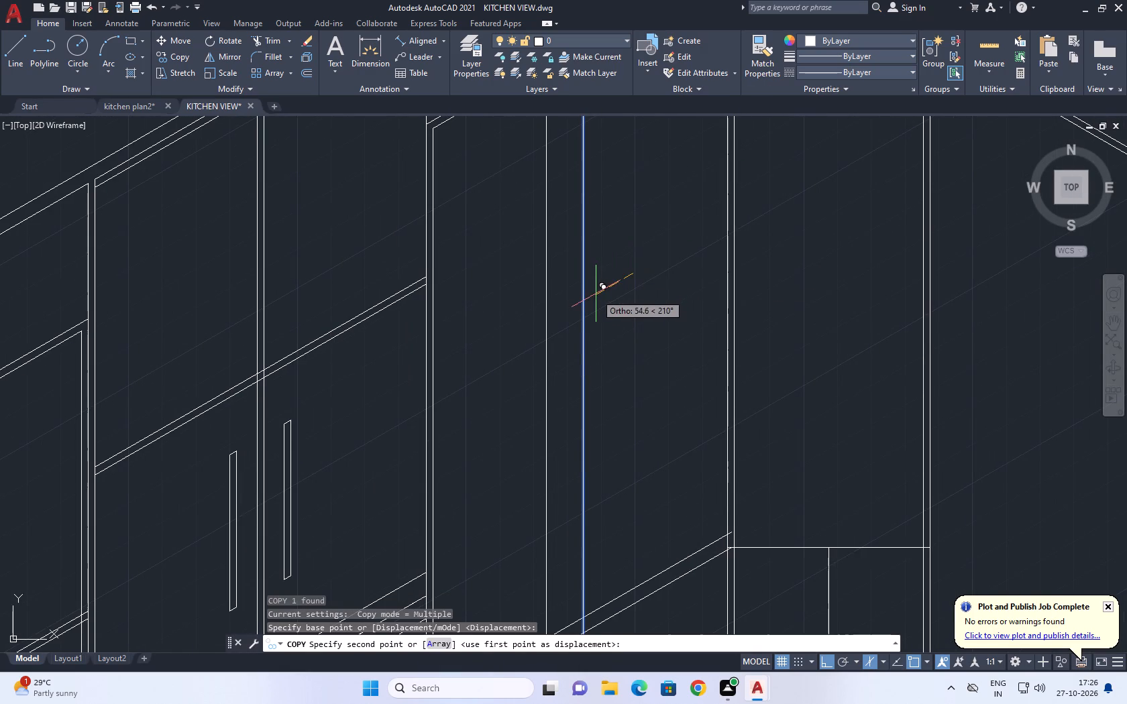
pyautogui.write('5')
pyautogui.press('space')
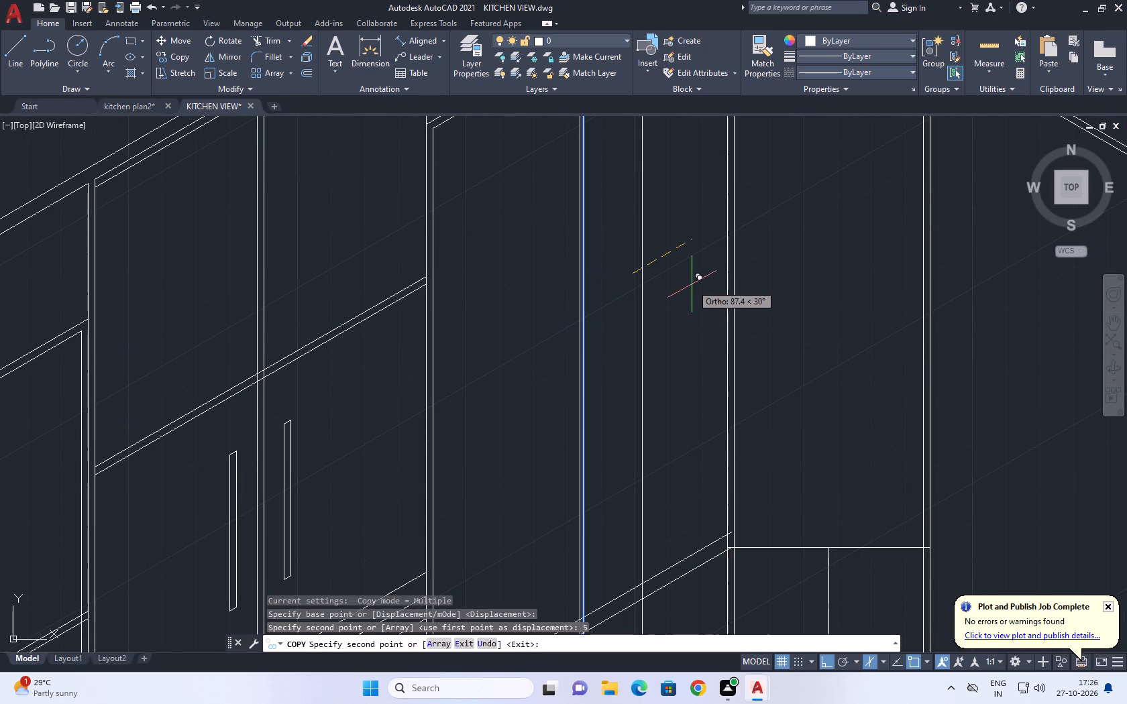
pyautogui.write('5')
pyautogui.press('space')
pyautogui.press('Escape')
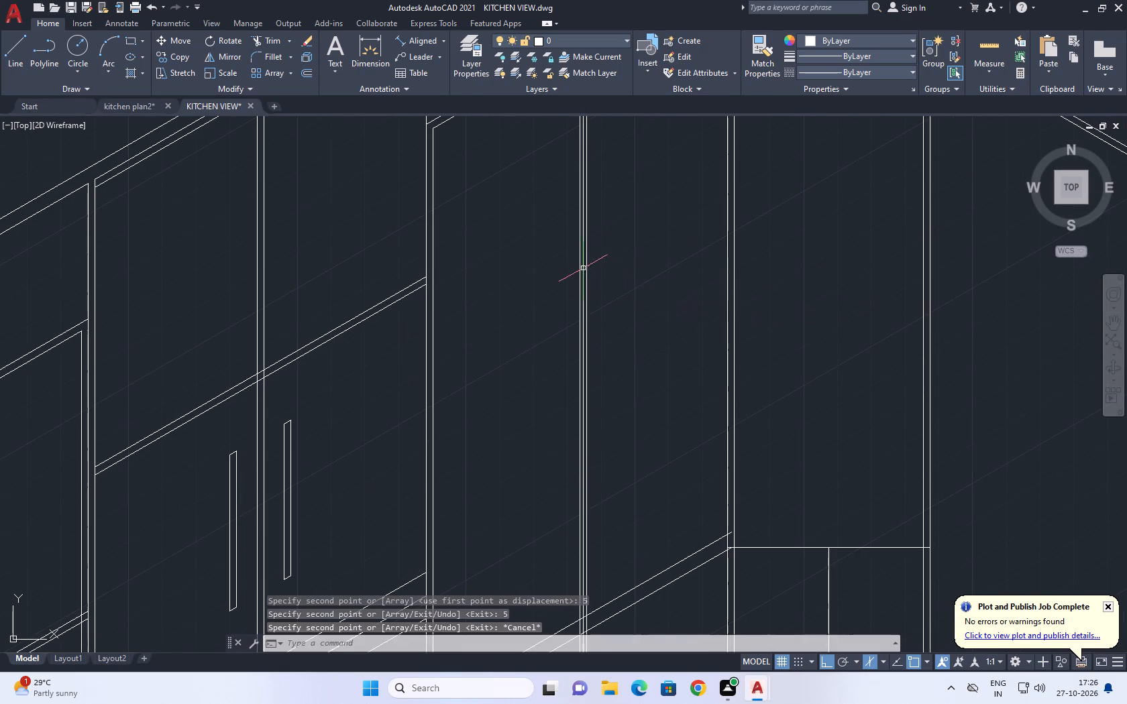
# Erase the original central vertical line between its two copies.
pyautogui.scroll(1, 580, 269)
pyautogui.click(585, 273)
pyautogui.press('Delete')
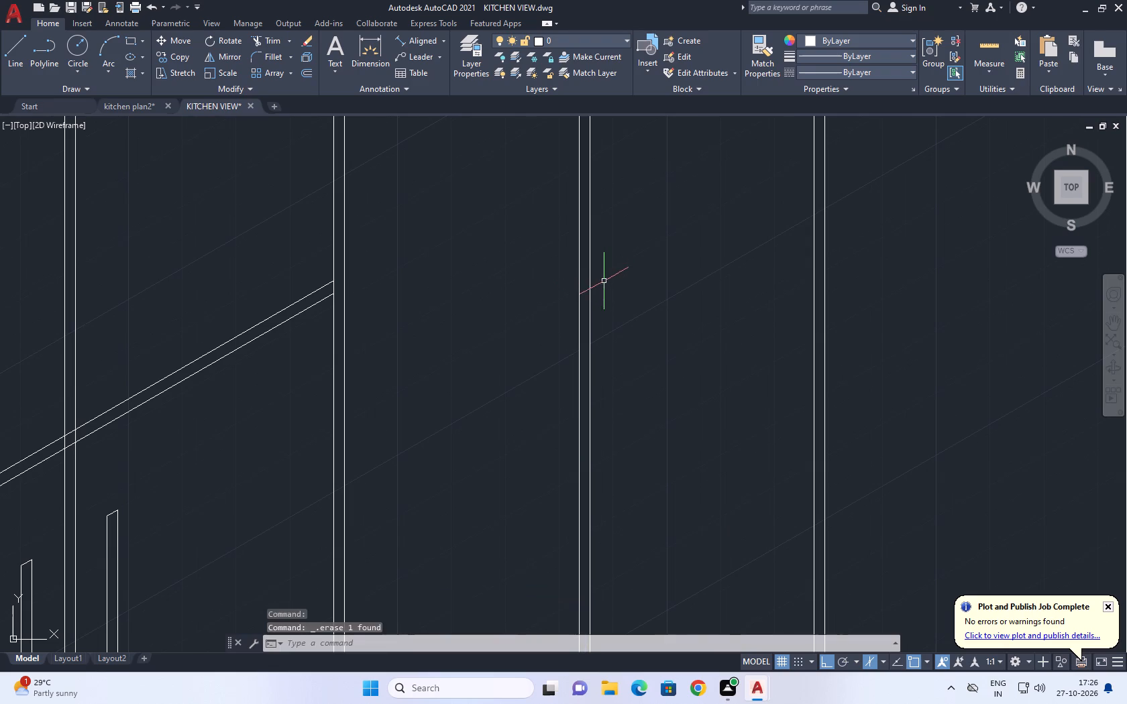
# Trim the overshooting lower ends of the paired central verticals back to the upper line of the cabinets' bottom edge.
pyautogui.scroll(-7, 604, 281)
pyautogui.scroll(4, 615, 312)
pyautogui.scroll(2, 577, 243)
pyautogui.moveTo(576, 242); pyautogui.dragTo(576, 293, button='middle')
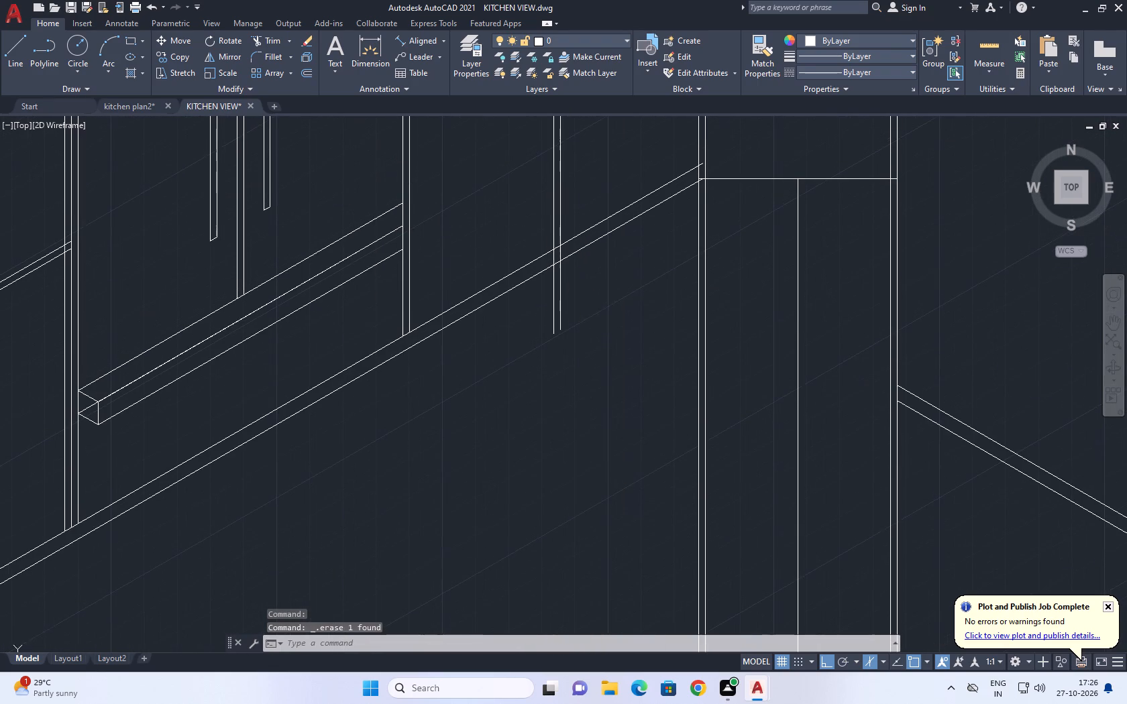
pyautogui.press('t')
pyautogui.press('r')
pyautogui.press('space')
pyautogui.moveTo(588, 261); pyautogui.dragTo(566, 278)
pyautogui.click(536, 301)
pyautogui.scroll(-3, 576, 250)
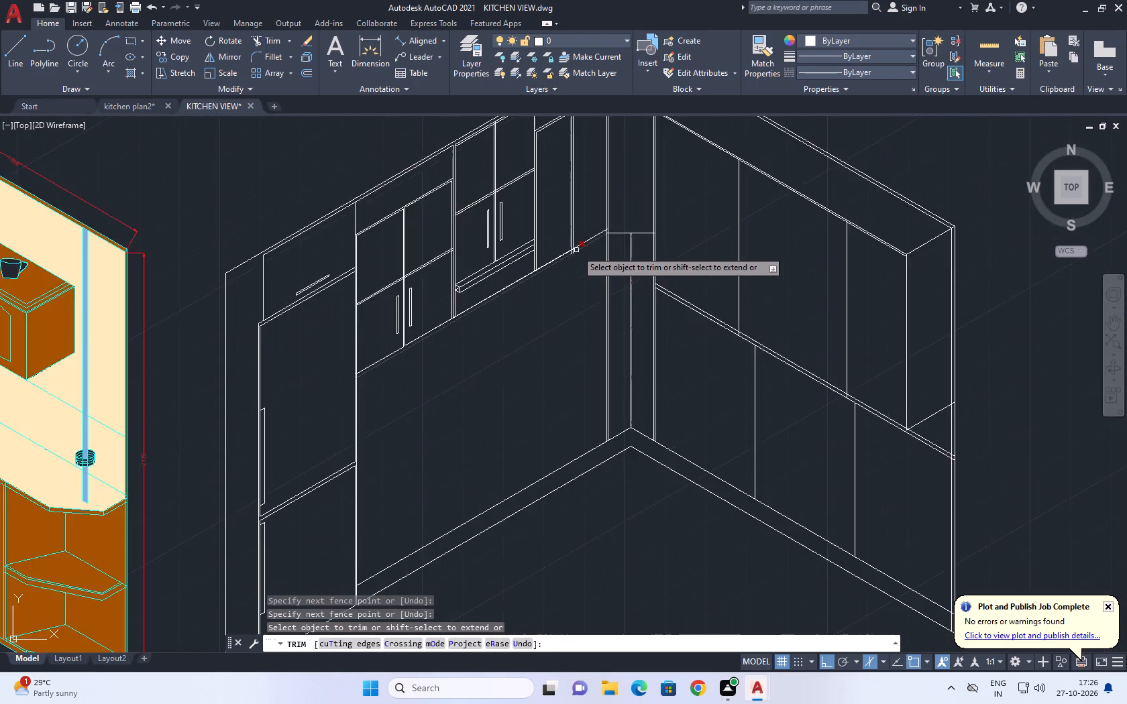
pyautogui.scroll(4, 576, 250)
pyautogui.moveTo(568, 250); pyautogui.dragTo(562, 253)
pyautogui.click(541, 262)
pyautogui.scroll(-3, 583, 253)
pyautogui.press('Escape')
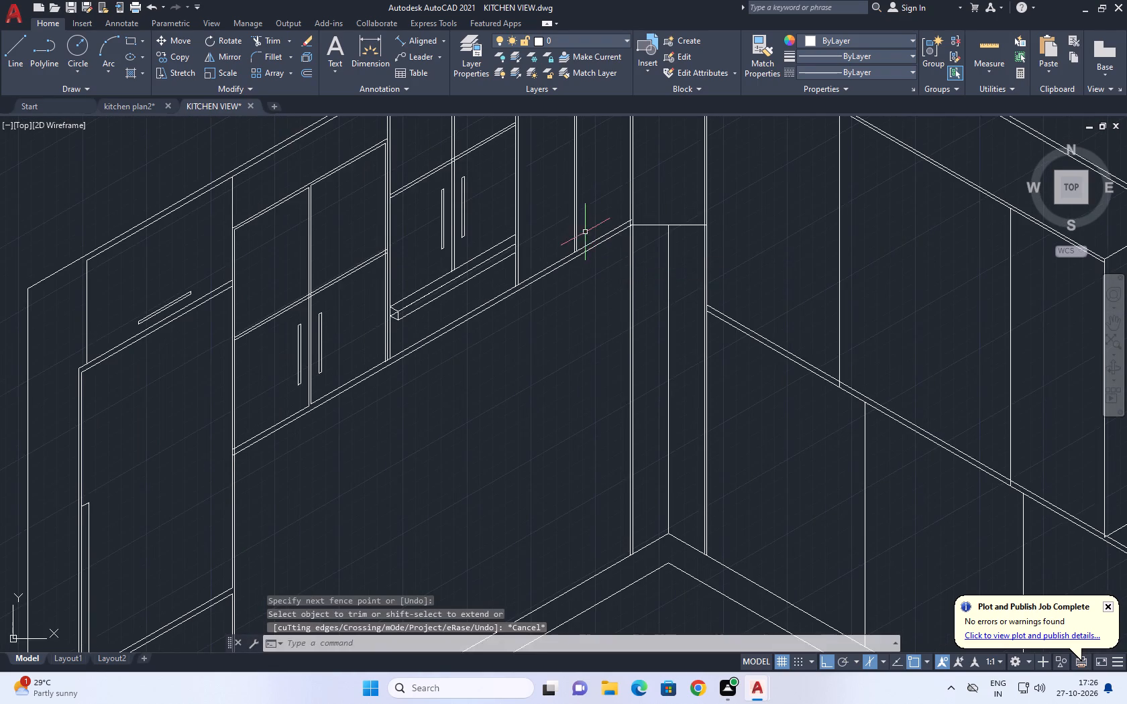
# Draw a 30° line from the midpoint of the corner bay's inner upright across both doors and past the far upright.
pyautogui.moveTo(574, 270); pyautogui.dragTo(568, 298, button='middle')
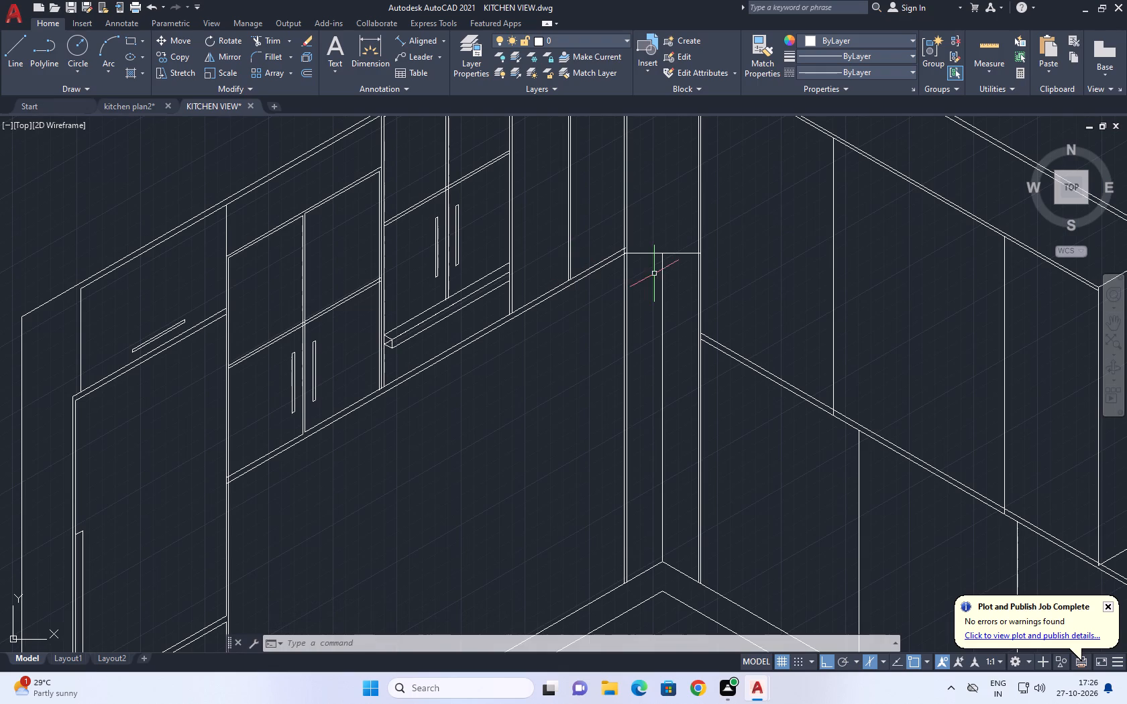
pyautogui.moveTo(554, 302); pyautogui.dragTo(562, 331, button='middle')
pyautogui.moveTo(531, 270); pyautogui.dragTo(546, 340, button='middle')
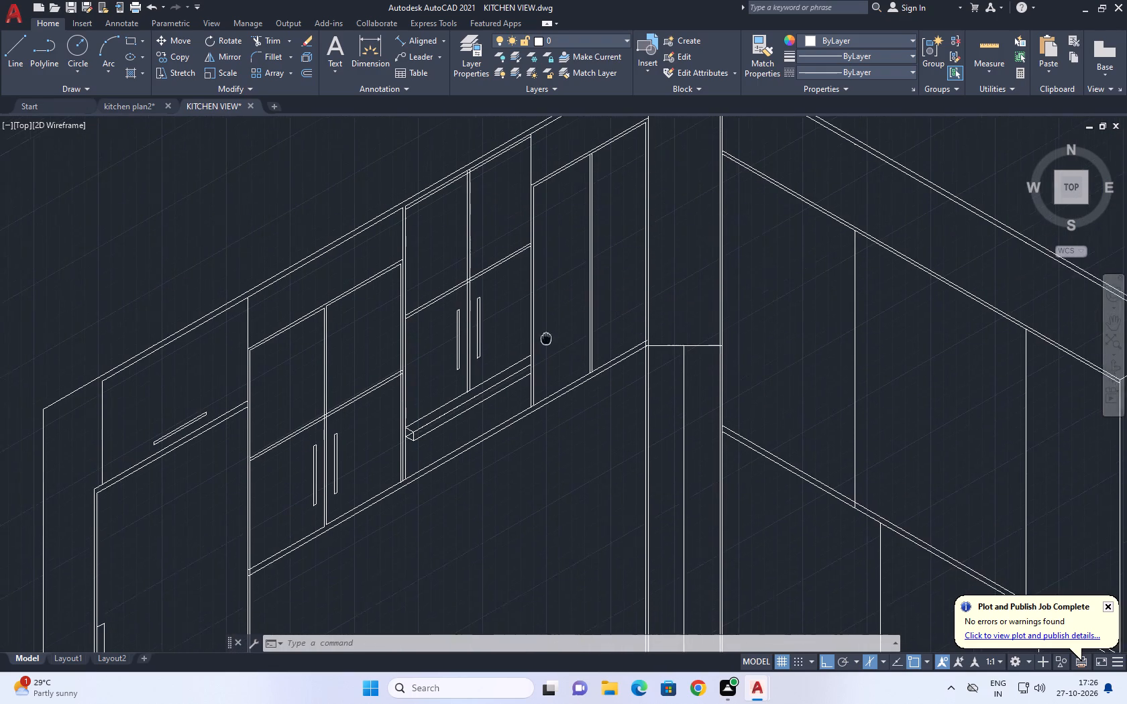
pyautogui.moveTo(546, 340); pyautogui.dragTo(548, 347, button='middle')
pyautogui.moveTo(461, 282); pyautogui.dragTo(437, 310, button='middle')
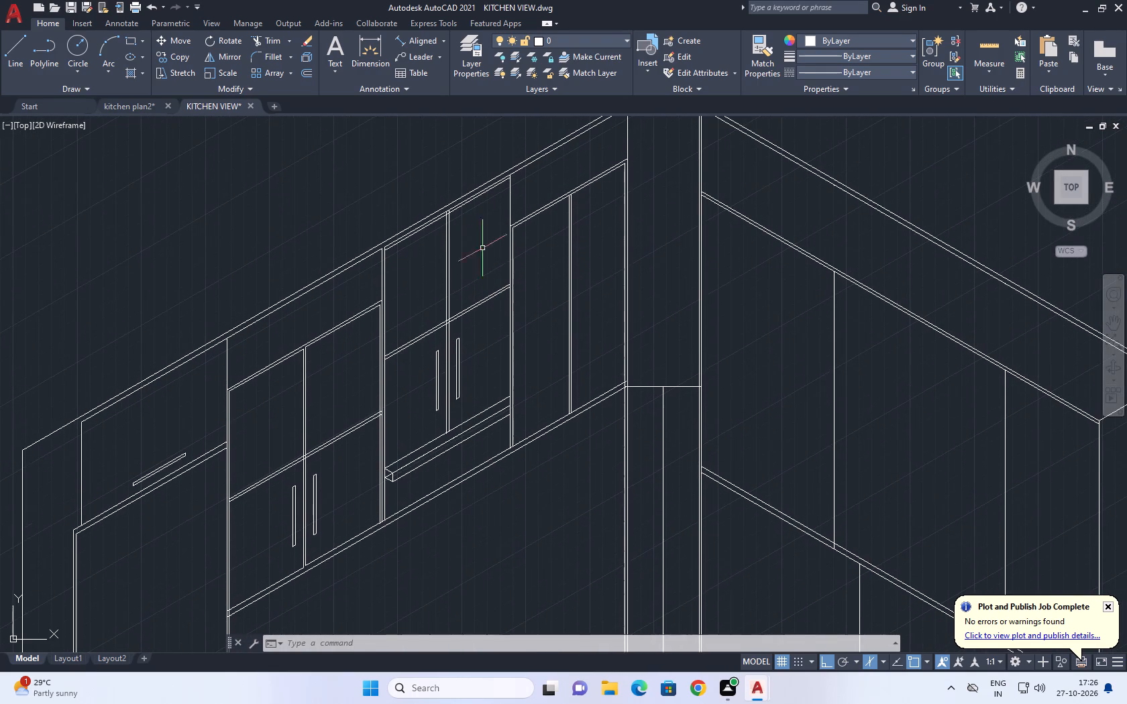
pyautogui.click(11, 46)
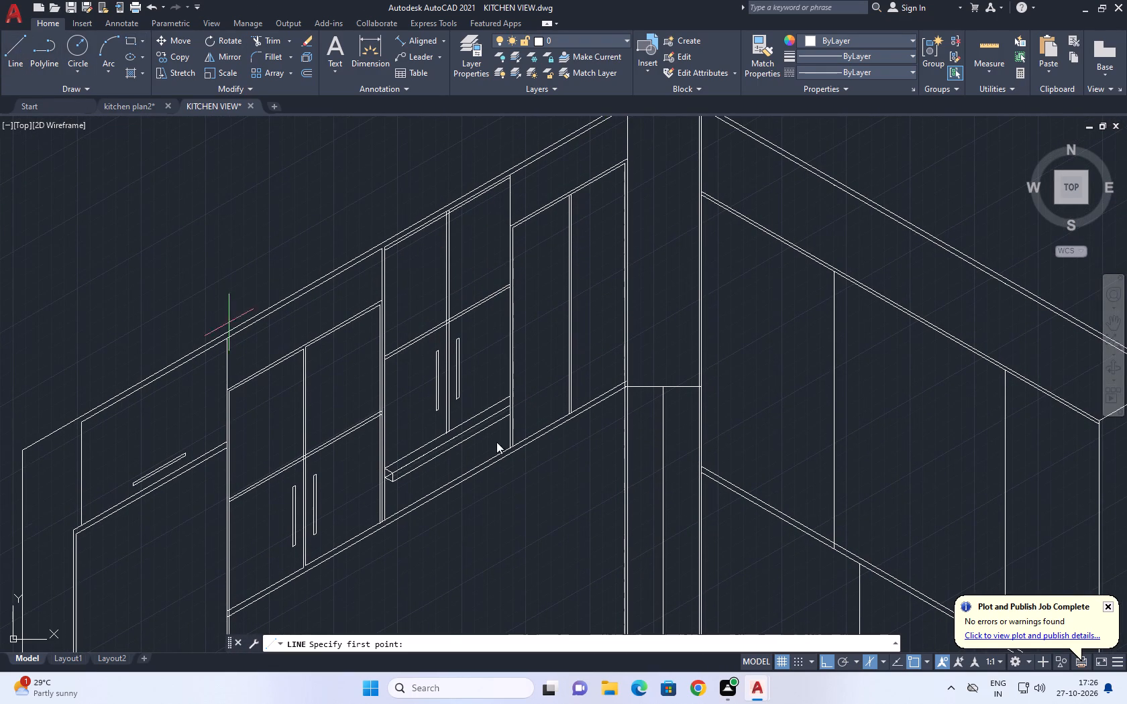
pyautogui.scroll(2, 511, 332)
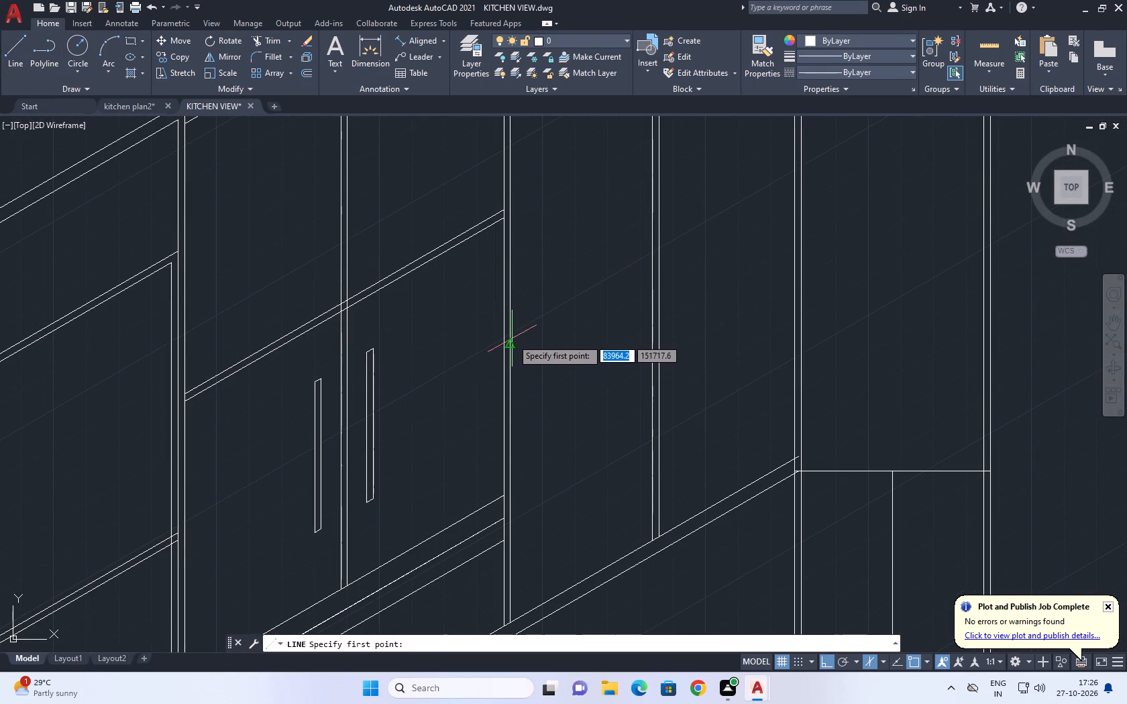
pyautogui.click(511, 345)
pyautogui.moveTo(578, 330); pyautogui.dragTo(399, 396, button='middle')
pyautogui.scroll(1, 570, 330)
pyautogui.scroll(-3, 506, 420)
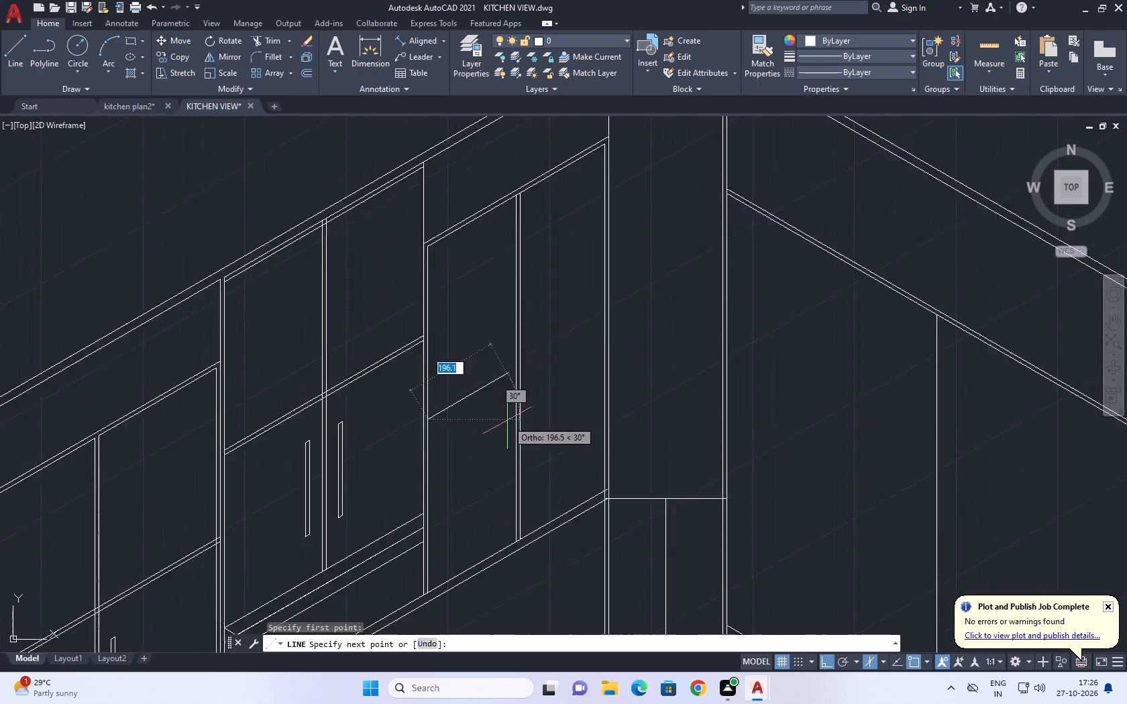
pyautogui.scroll(2, 582, 341)
pyautogui.click(614, 333)
pyautogui.rightClick(630, 335)
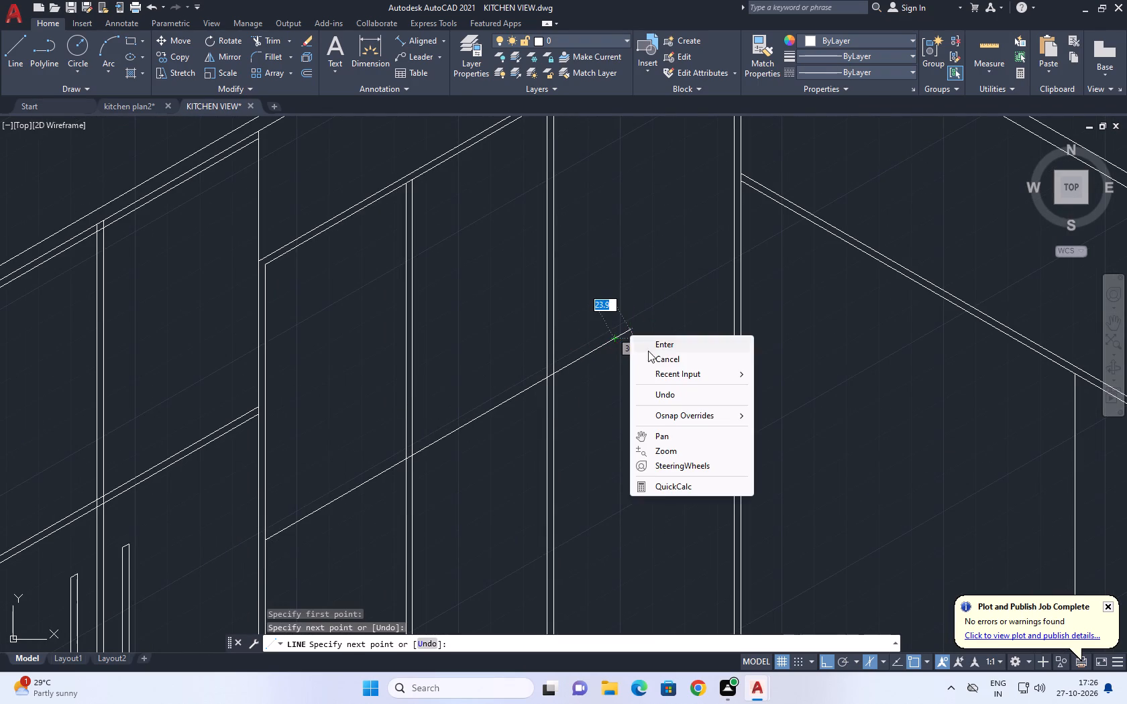
pyautogui.click(660, 364)
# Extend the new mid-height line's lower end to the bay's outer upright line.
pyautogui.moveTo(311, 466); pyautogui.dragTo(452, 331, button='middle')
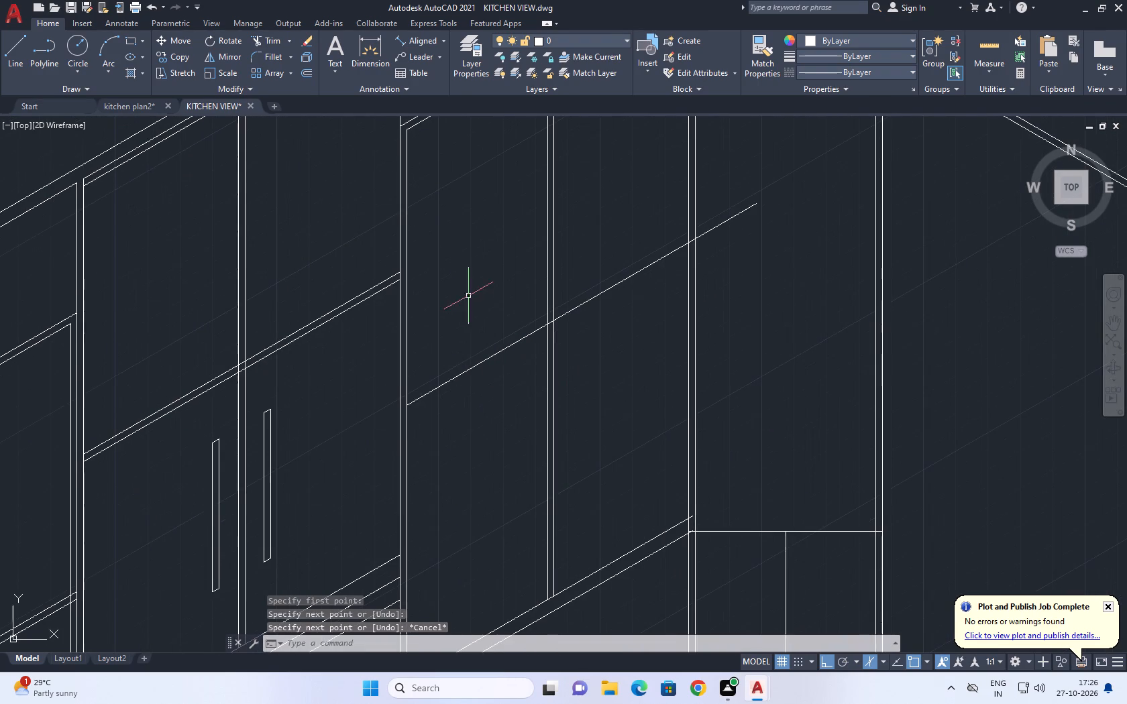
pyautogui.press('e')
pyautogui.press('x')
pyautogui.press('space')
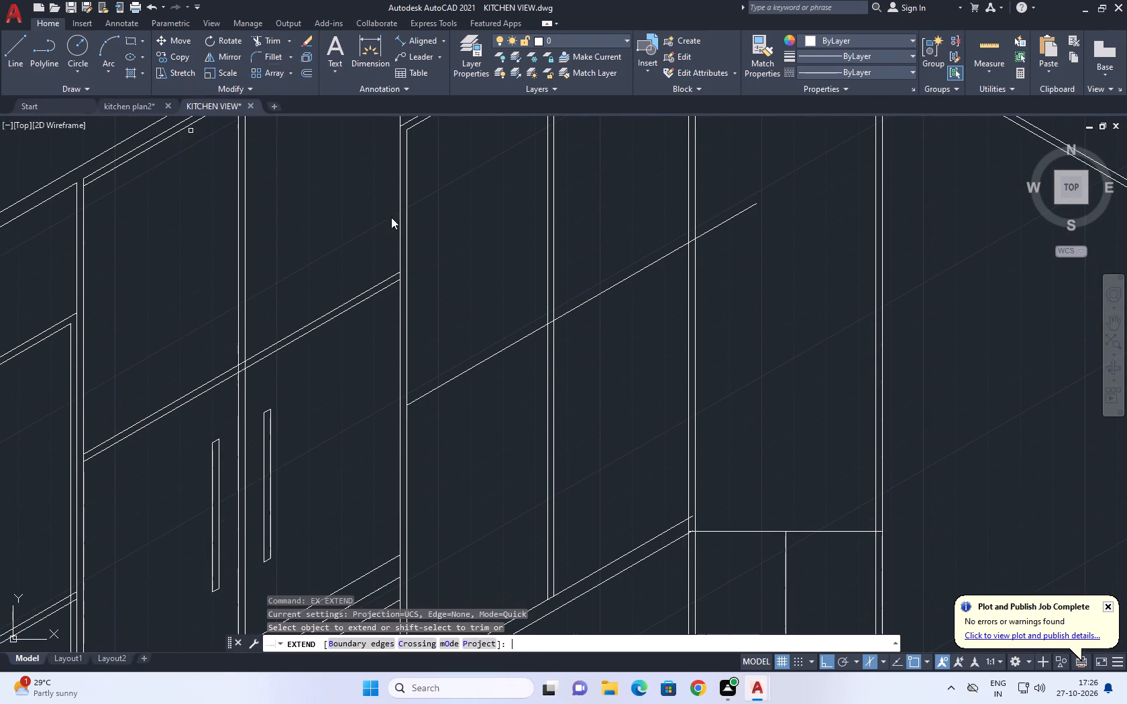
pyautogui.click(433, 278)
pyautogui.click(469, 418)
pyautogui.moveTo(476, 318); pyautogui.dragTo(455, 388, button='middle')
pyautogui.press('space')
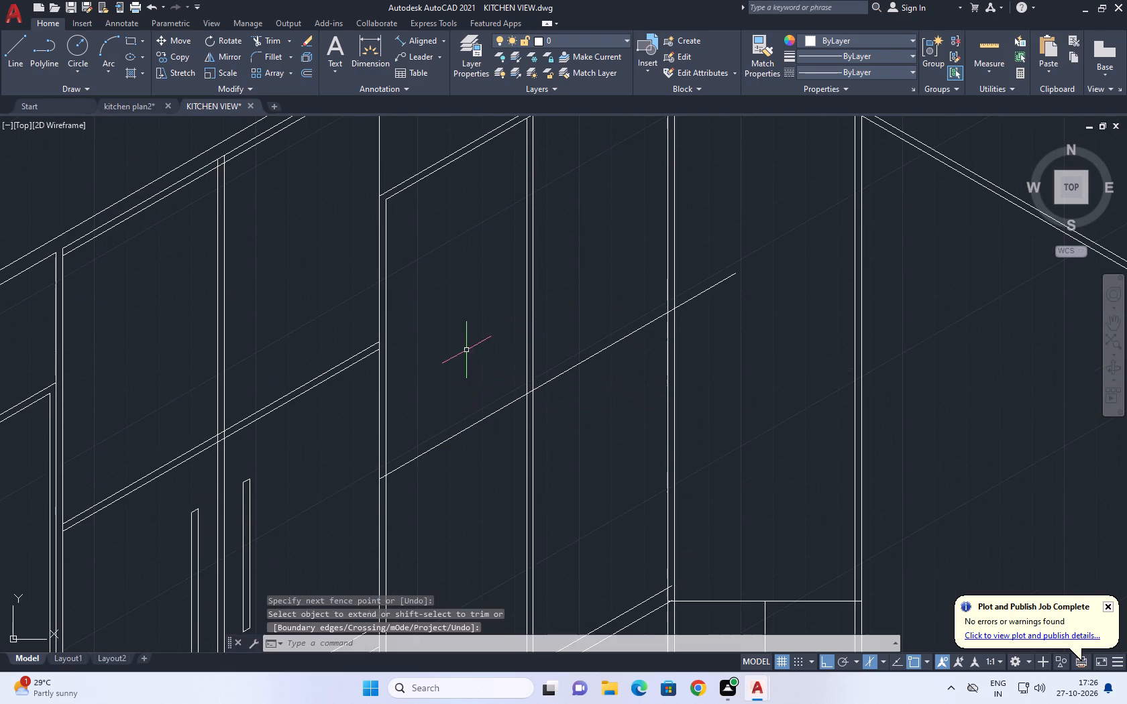
# Trim the mid-height line back to the inner uprights at both ends of the corner bay, including the overshoot past the far upright.
pyautogui.moveTo(687, 316); pyautogui.dragTo(623, 371, button='middle')
pyautogui.click(265, 37)
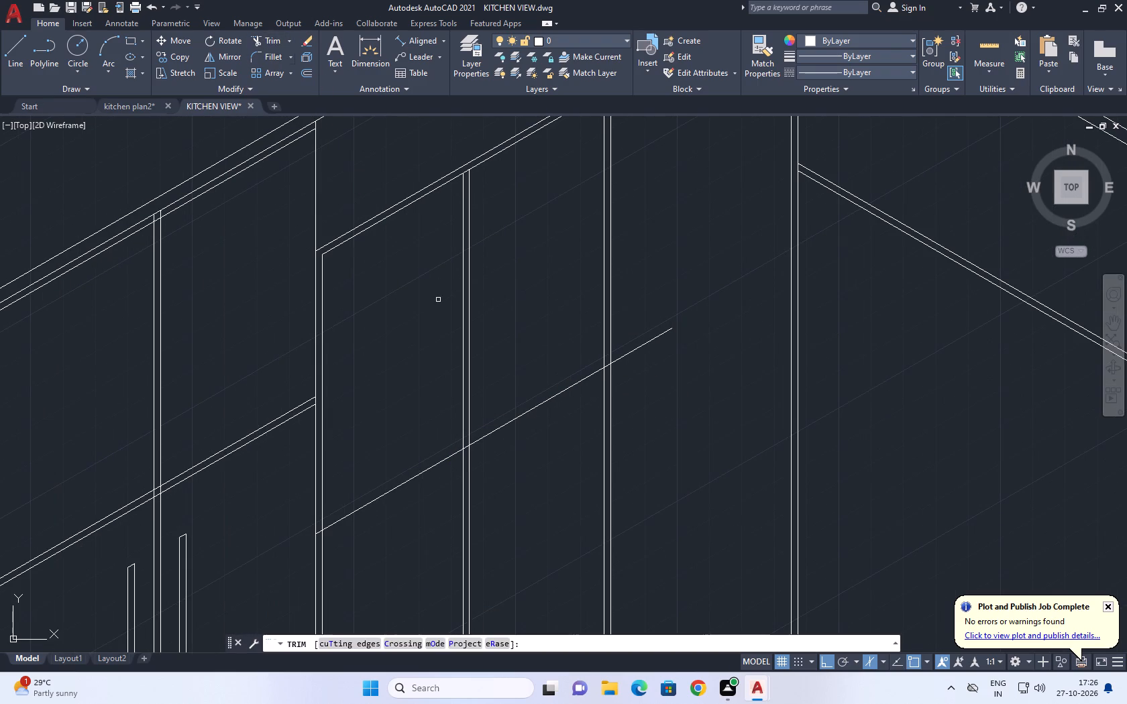
pyautogui.click(646, 279)
pyautogui.click(640, 392)
pyautogui.moveTo(602, 421); pyautogui.dragTo(602, 422, button='middle')
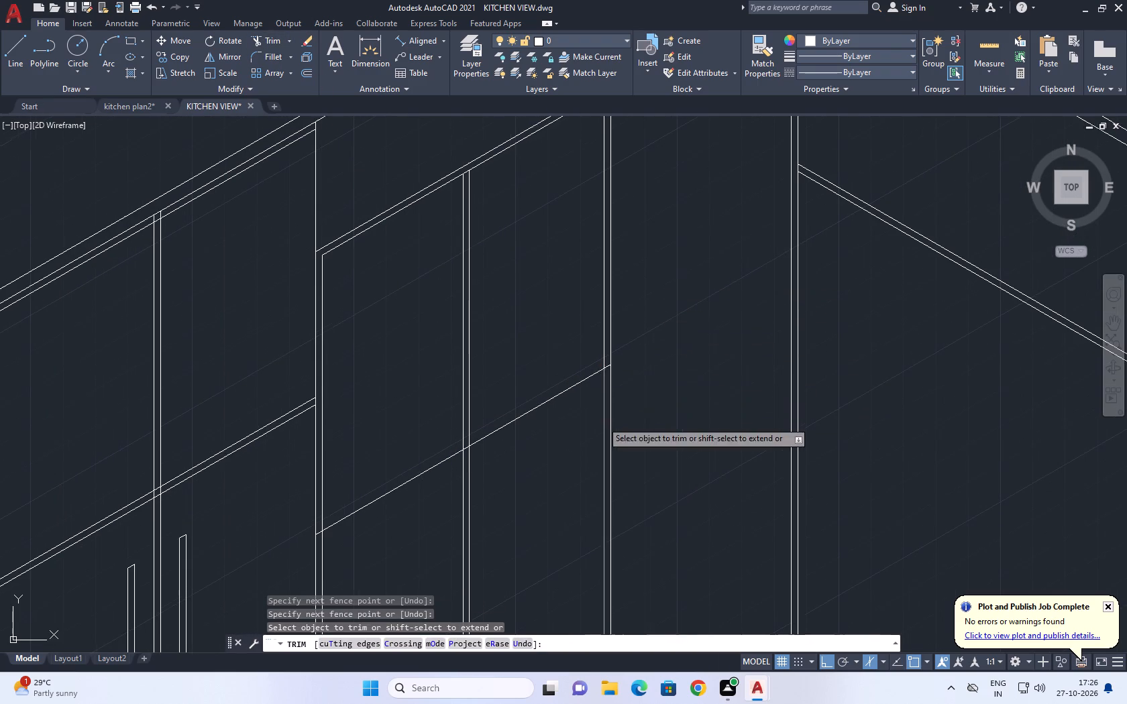
pyautogui.moveTo(602, 422); pyautogui.dragTo(655, 384, button='middle')
pyautogui.scroll(3, 374, 497)
pyautogui.click(364, 491)
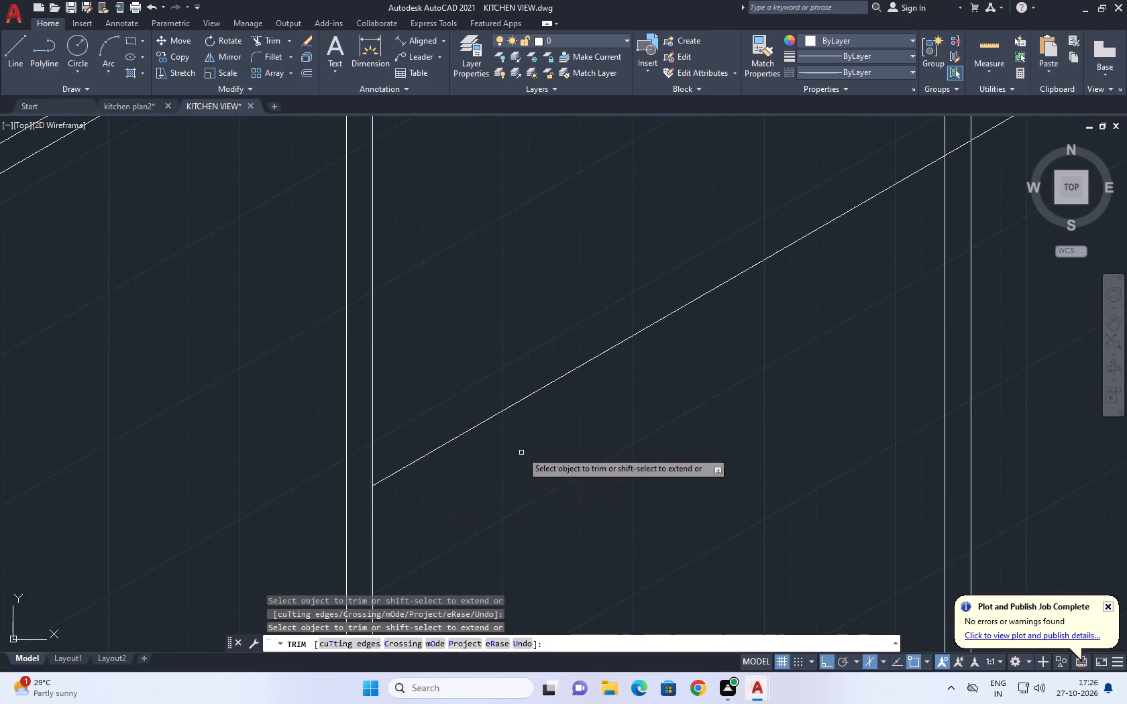
pyautogui.scroll(-5, 521, 448)
pyautogui.scroll(4, 677, 349)
pyautogui.click(673, 357)
pyautogui.rightClick(711, 350)
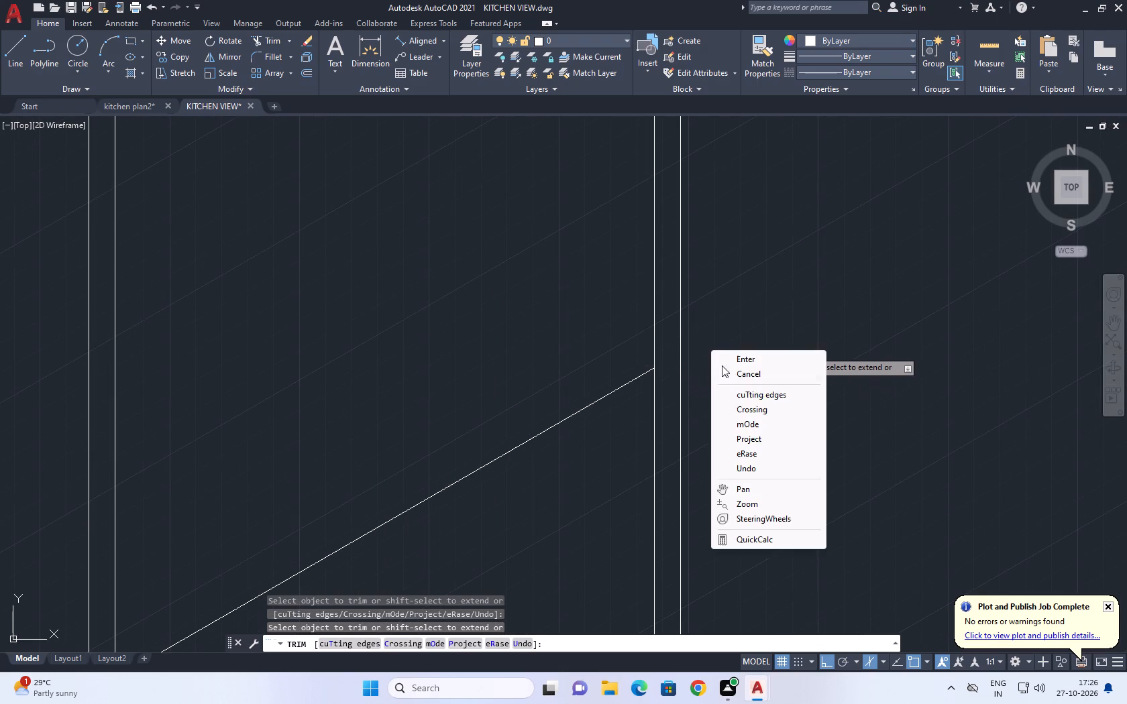
pyautogui.click(745, 378)
# Copy the corner bay's mid-height line 5 units above and 5 units below along the vertical direction.
pyautogui.scroll(-4, 747, 374)
pyautogui.moveTo(694, 392); pyautogui.dragTo(711, 340, button='middle')
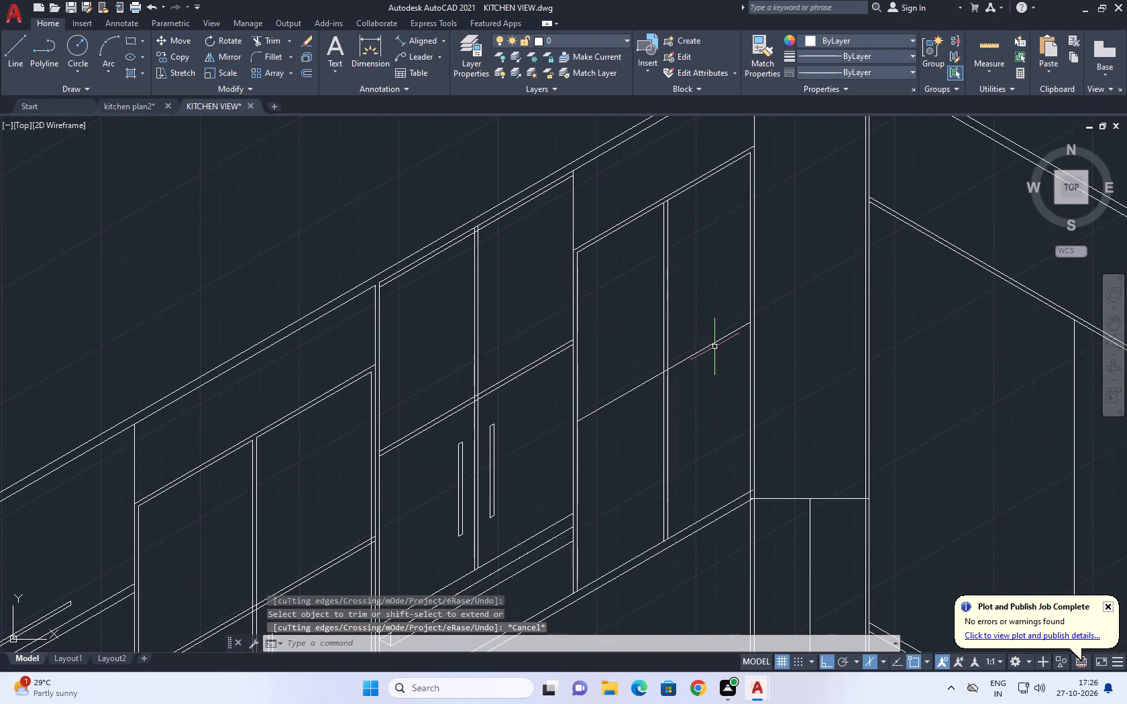
pyautogui.click(695, 357)
pyautogui.click(682, 322)
pyautogui.moveTo(688, 321); pyautogui.dragTo(693, 389, button='middle')
pyautogui.write('CO')
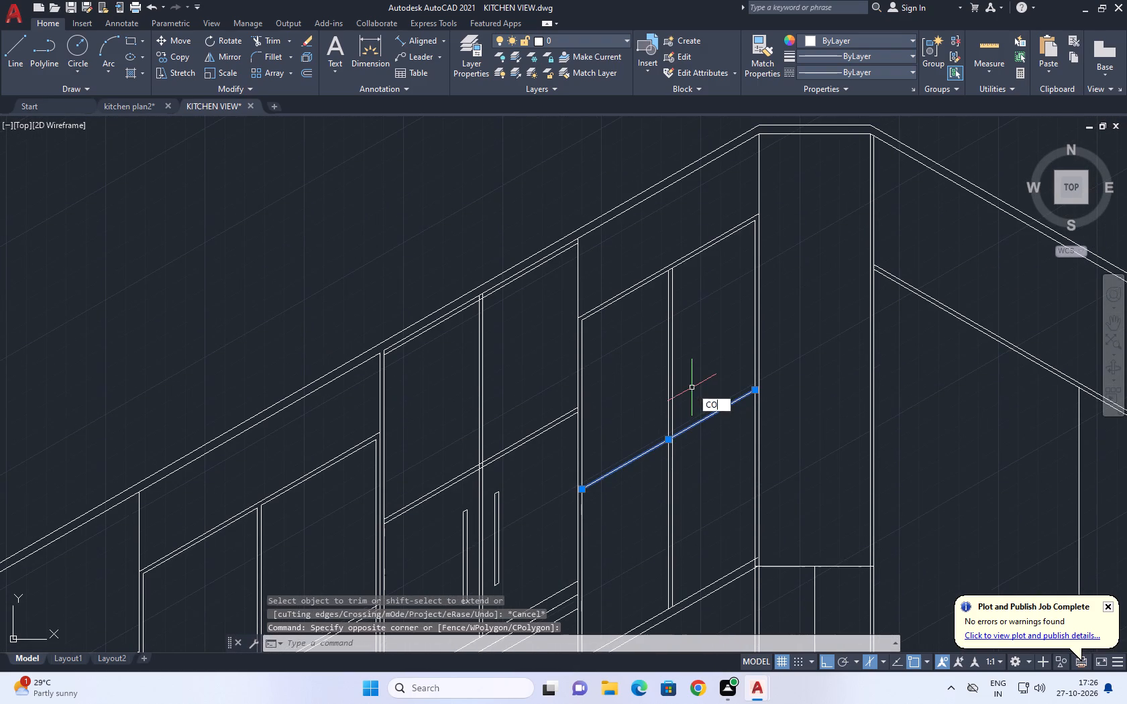
pyautogui.press('space')
pyautogui.click(700, 418)
pyautogui.write('5')
pyautogui.press('space')
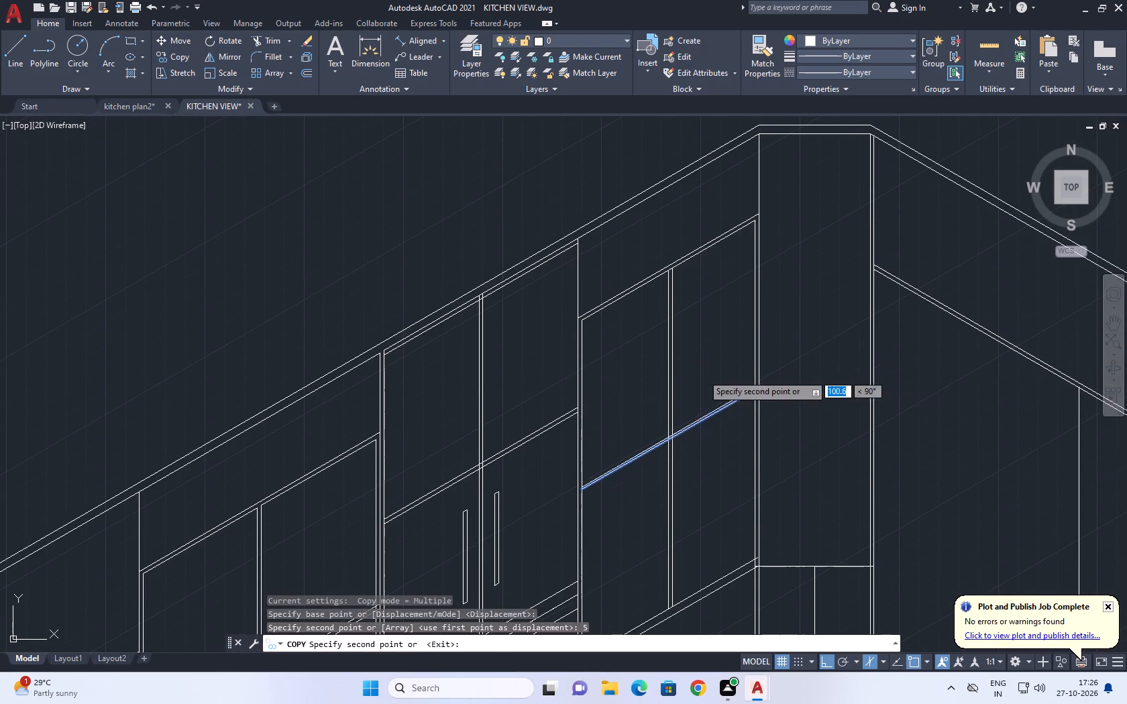
pyautogui.write('5')
pyautogui.press('space')
pyautogui.press('Escape')
# Erase the original mid-height line between its two copies.
pyautogui.scroll(1, 663, 439)
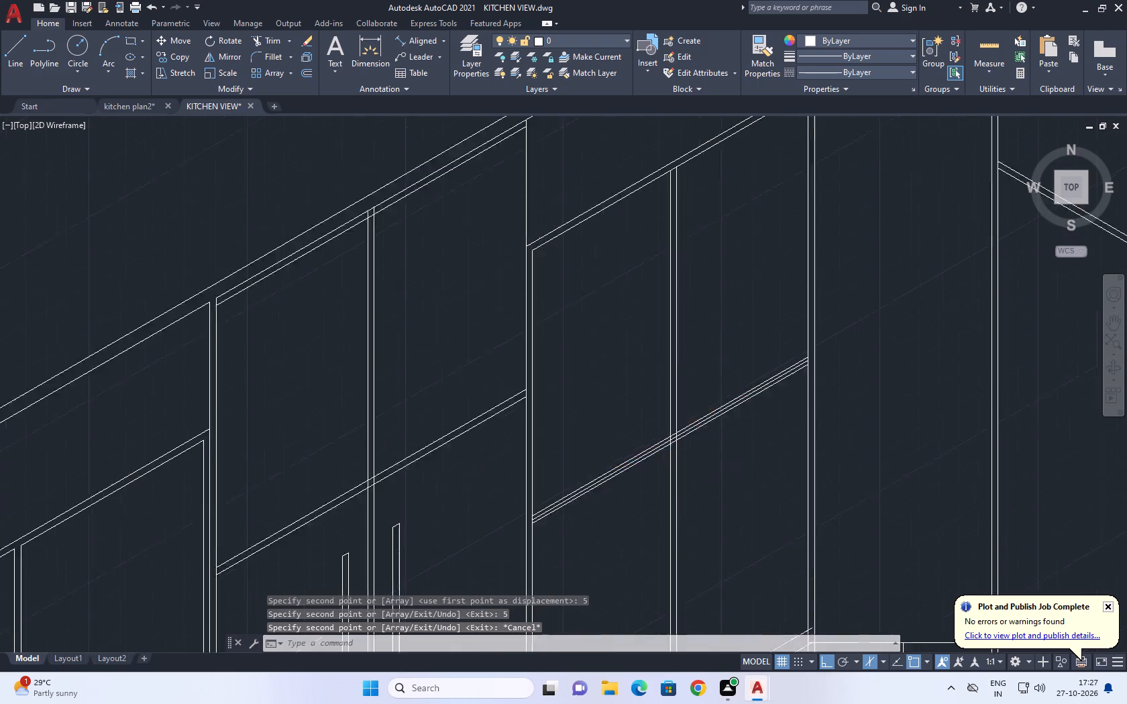
pyautogui.scroll(3, 663, 439)
pyautogui.click(693, 438)
pyautogui.press('Delete')
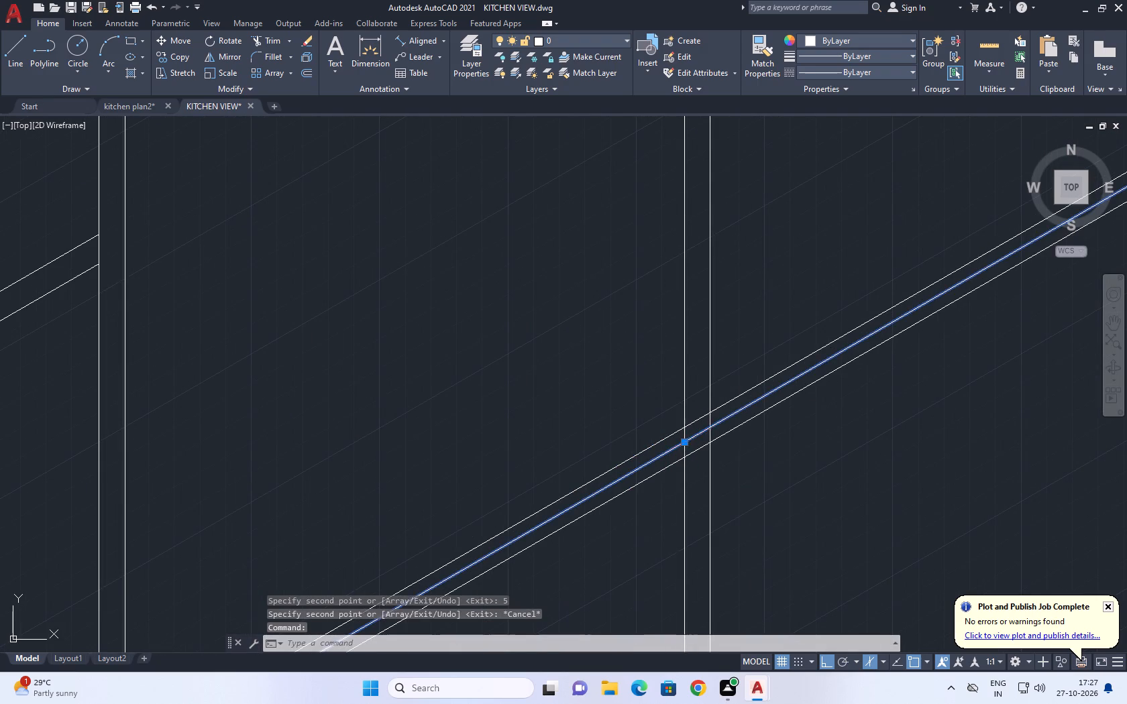
# Trim the overlapping segments where the paired mid-height lines cross the paired central verticals in the corner bay.
pyautogui.scroll(-4, 684, 444)
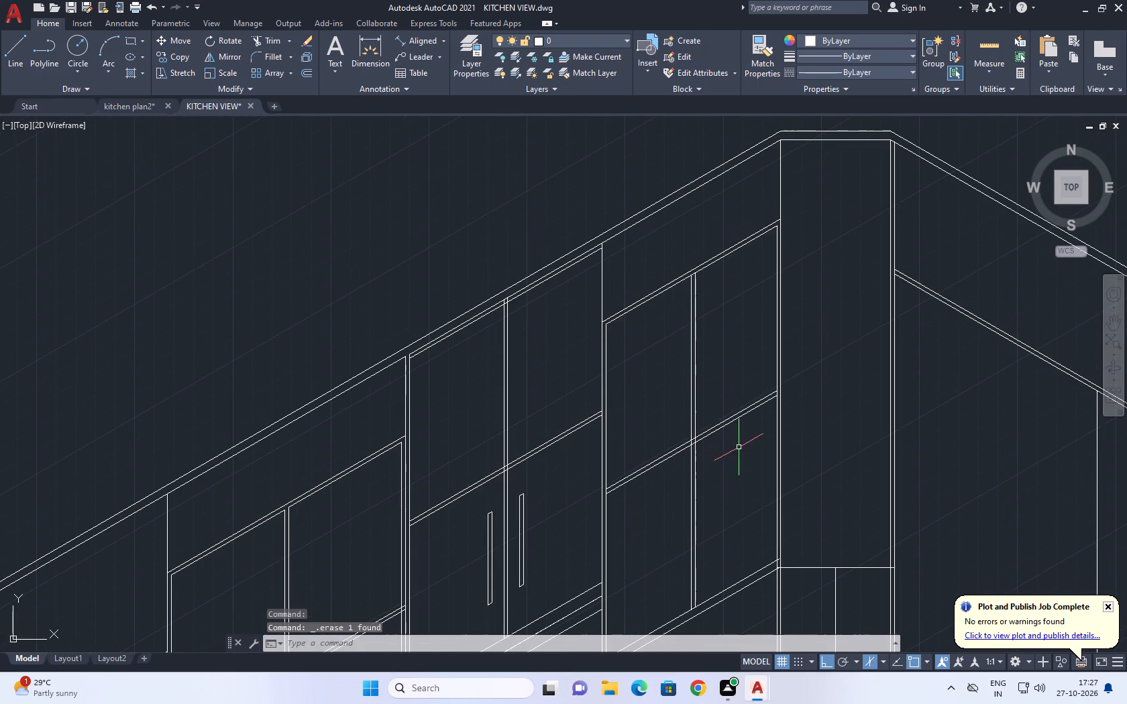
pyautogui.moveTo(682, 356); pyautogui.dragTo(661, 291, button='middle')
pyautogui.scroll(1, 661, 291)
pyautogui.write('TR')
pyautogui.press('space')
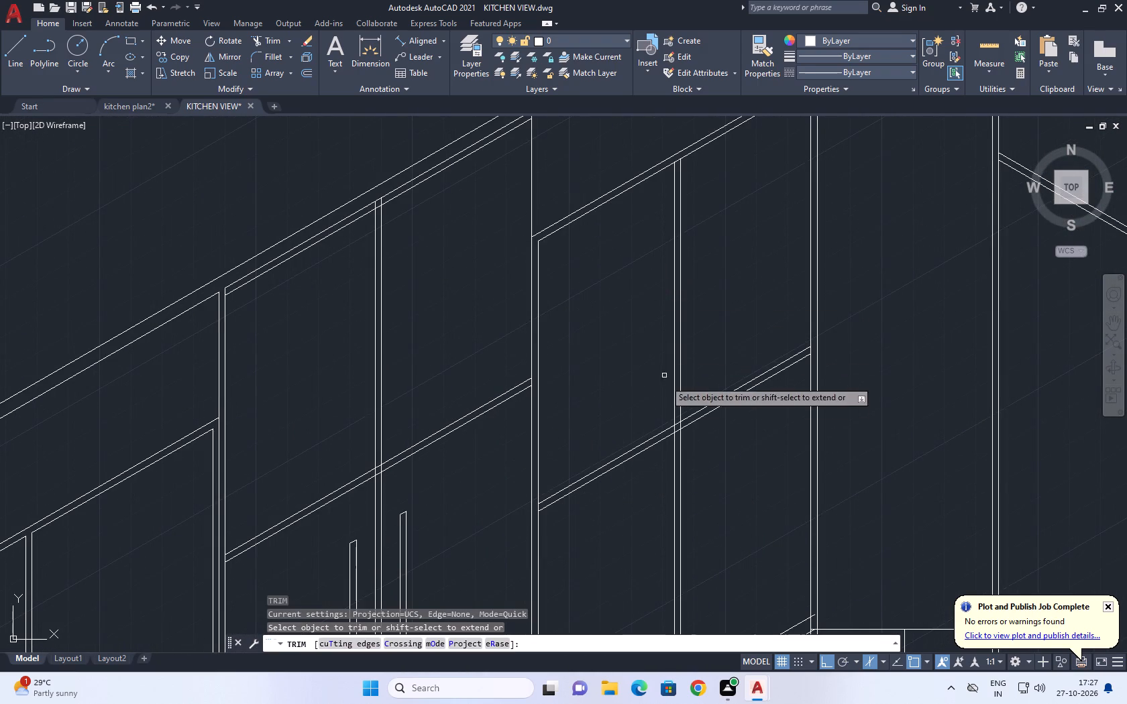
pyautogui.scroll(3, 693, 428)
pyautogui.scroll(2, 629, 433)
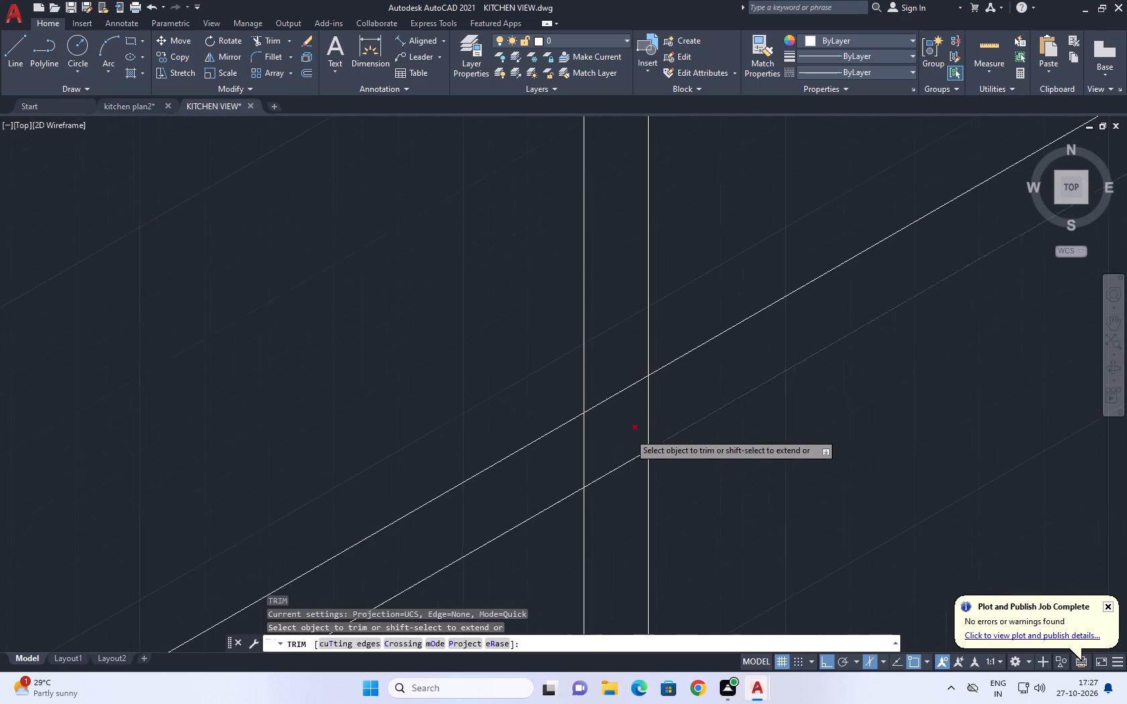
pyautogui.click(623, 363)
pyautogui.moveTo(568, 458); pyautogui.dragTo(577, 456)
pyautogui.click(671, 391)
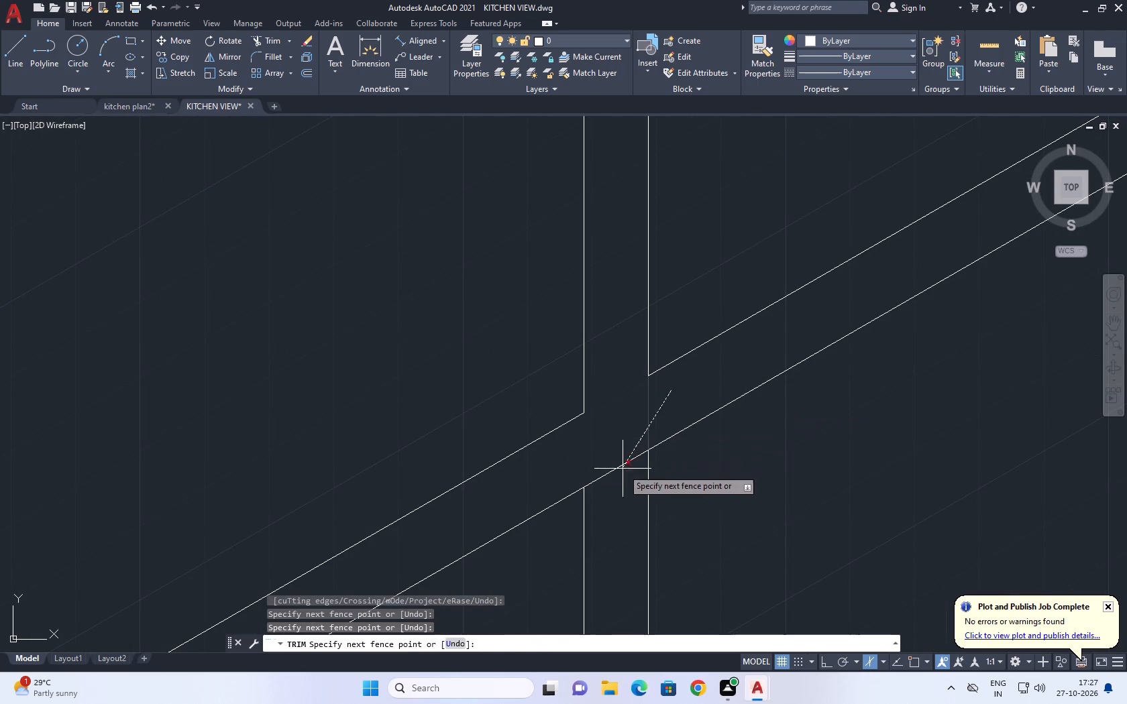
pyautogui.click(623, 470)
# Trim the overlapping segments where the mid-height rail crosses the central verticals in the middle bay with the shelf.
pyautogui.scroll(-6, 712, 401)
pyautogui.scroll(-5, 727, 288)
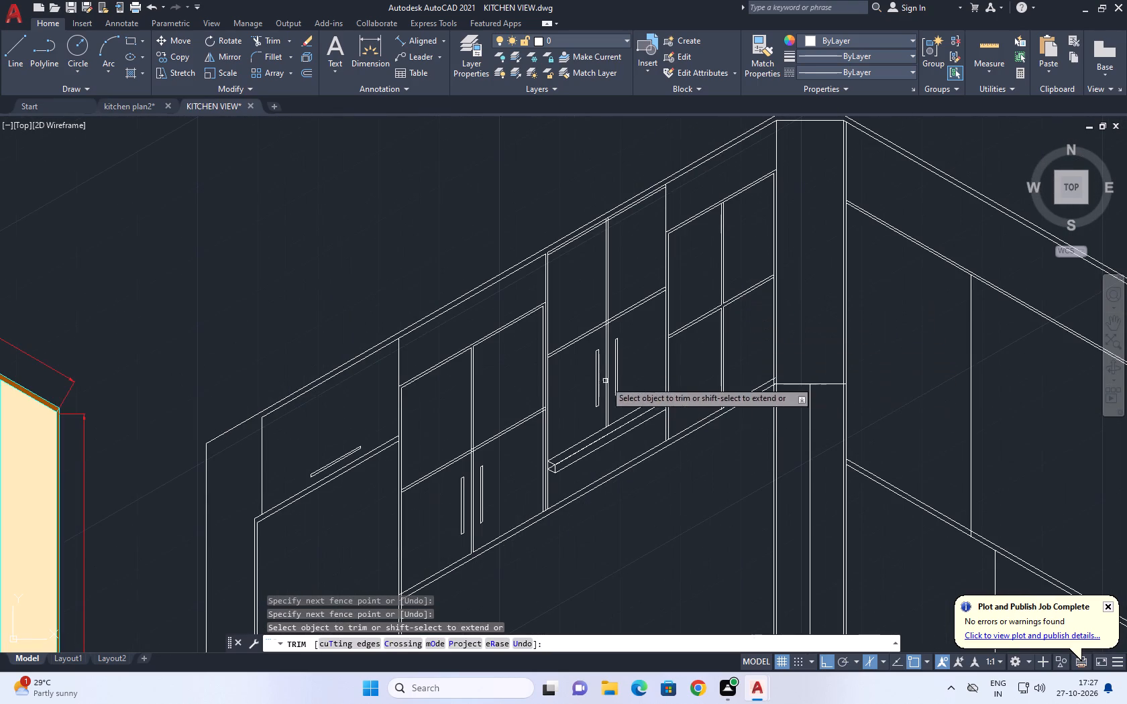
pyautogui.scroll(7, 603, 329)
pyautogui.click(584, 318)
pyautogui.click(632, 231)
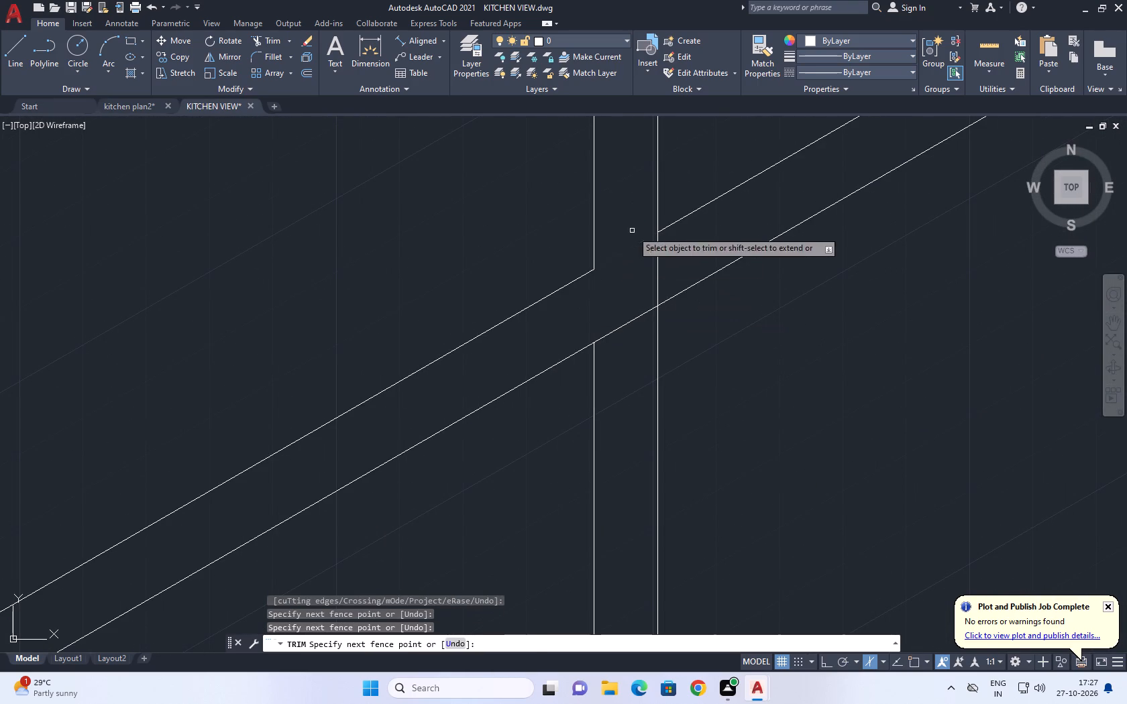
pyautogui.moveTo(684, 243); pyautogui.dragTo(676, 247)
pyautogui.click(619, 331)
# Trim the central verticals between the two mid-height rail lines in the first two-door bay.
pyautogui.scroll(-8, 673, 275)
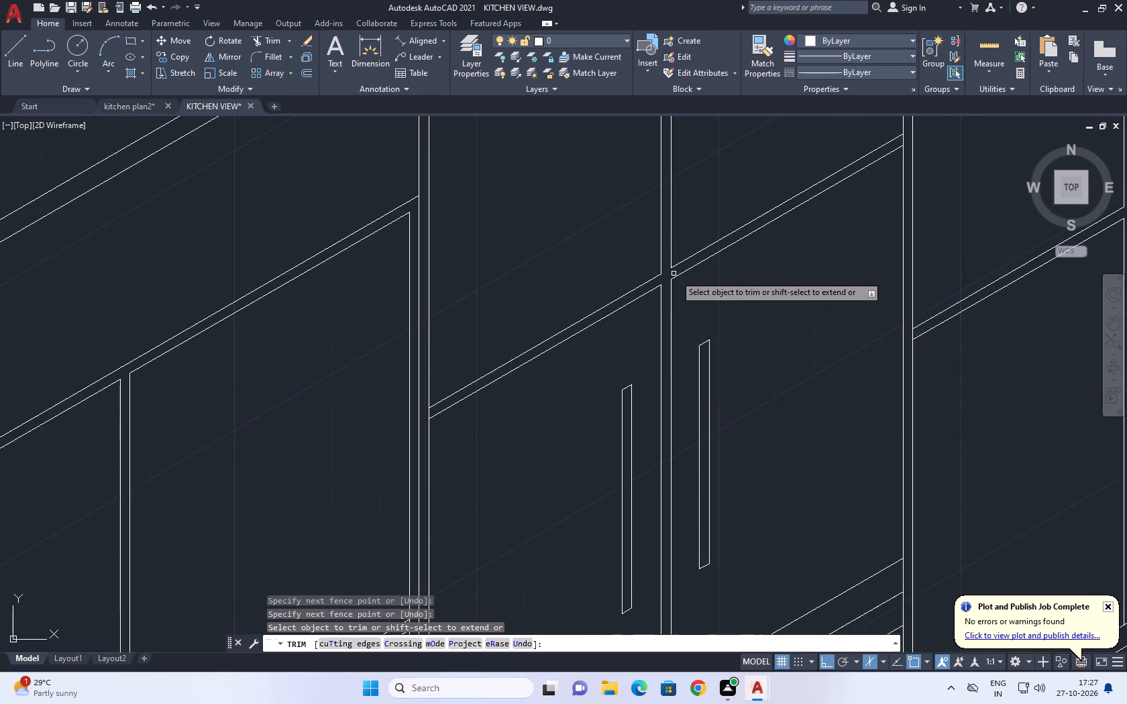
pyautogui.scroll(-4, 663, 374)
pyautogui.scroll(2, 551, 434)
pyautogui.scroll(3, 604, 460)
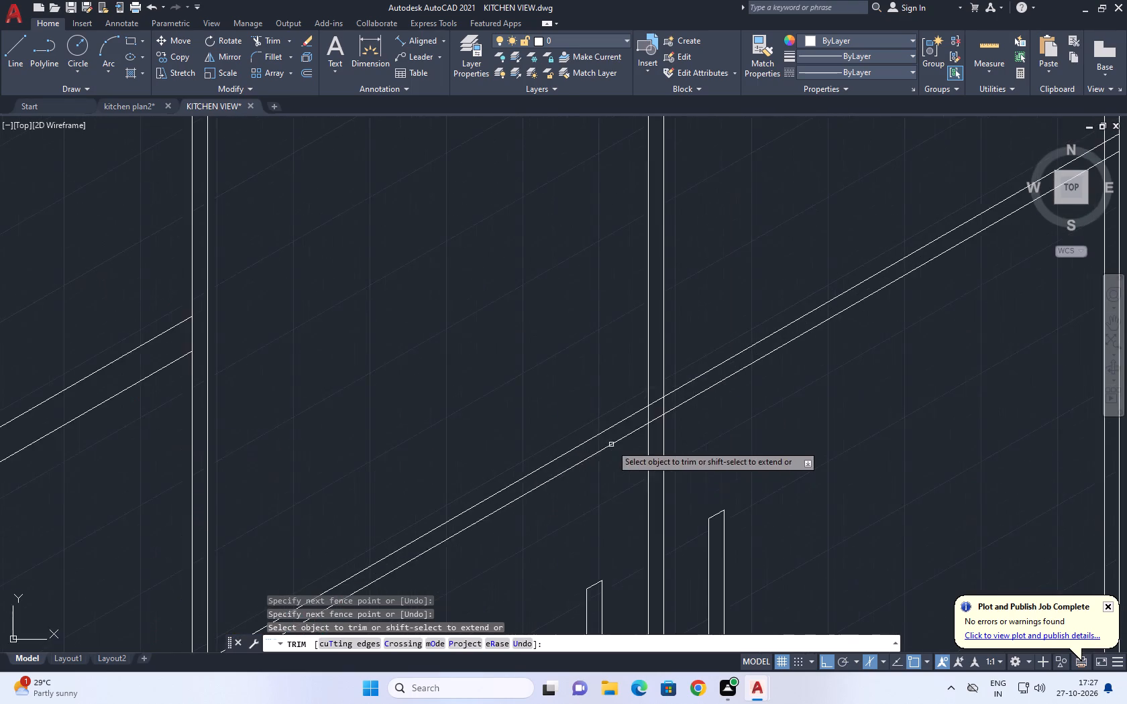
pyautogui.scroll(3, 635, 430)
pyautogui.click(752, 331)
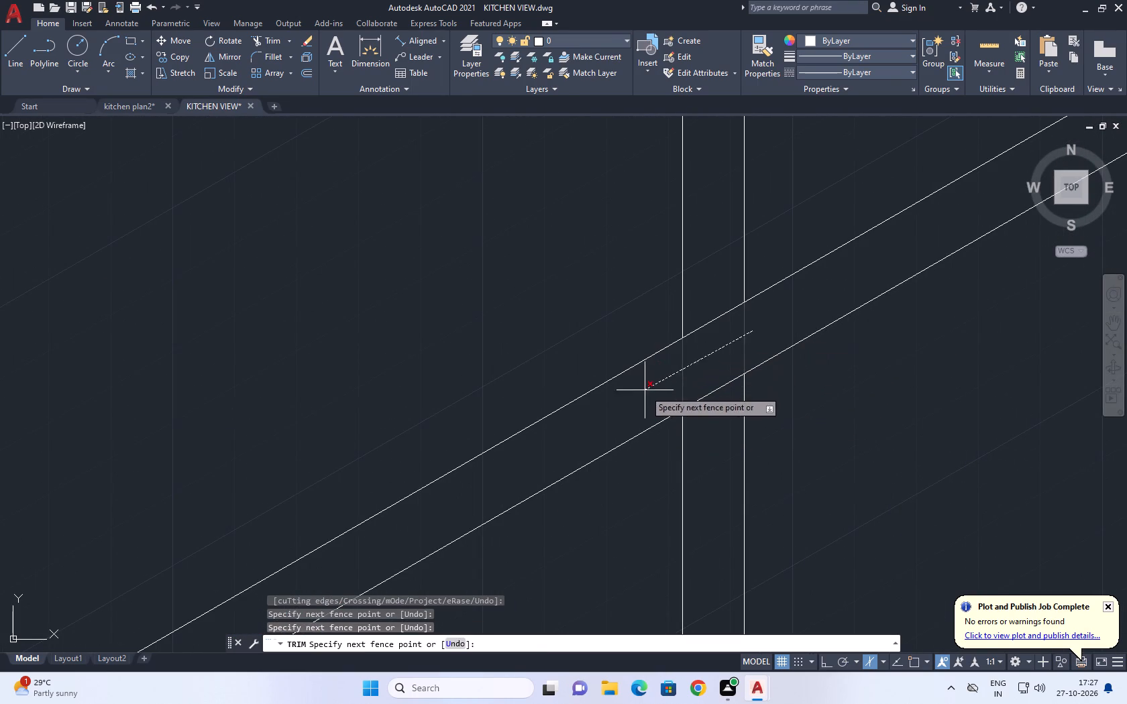
pyautogui.click(645, 391)
# Extend the mid-height rail lines across the gaps between the central verticals in the middle bay and the corner bay.
pyautogui.scroll(-7, 682, 265)
pyautogui.moveTo(792, 163); pyautogui.dragTo(604, 442, button='middle')
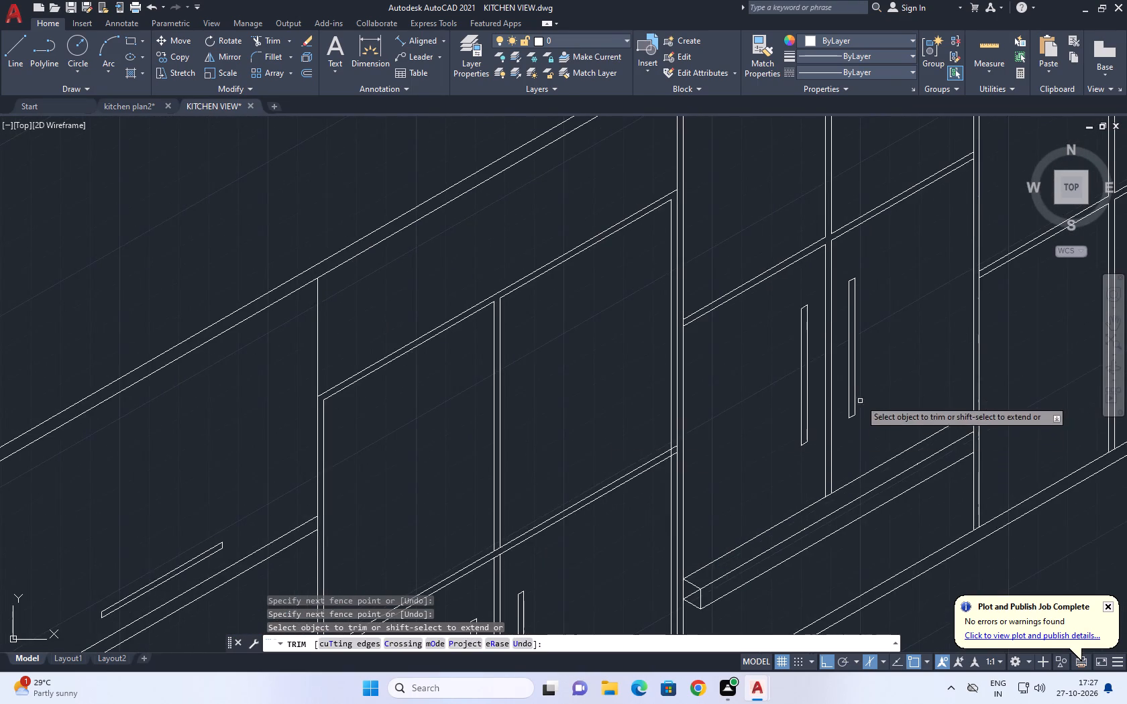
pyautogui.moveTo(819, 404); pyautogui.dragTo(621, 543, button='middle')
pyautogui.press('Escape')
pyautogui.write('EX')
pyautogui.press('space')
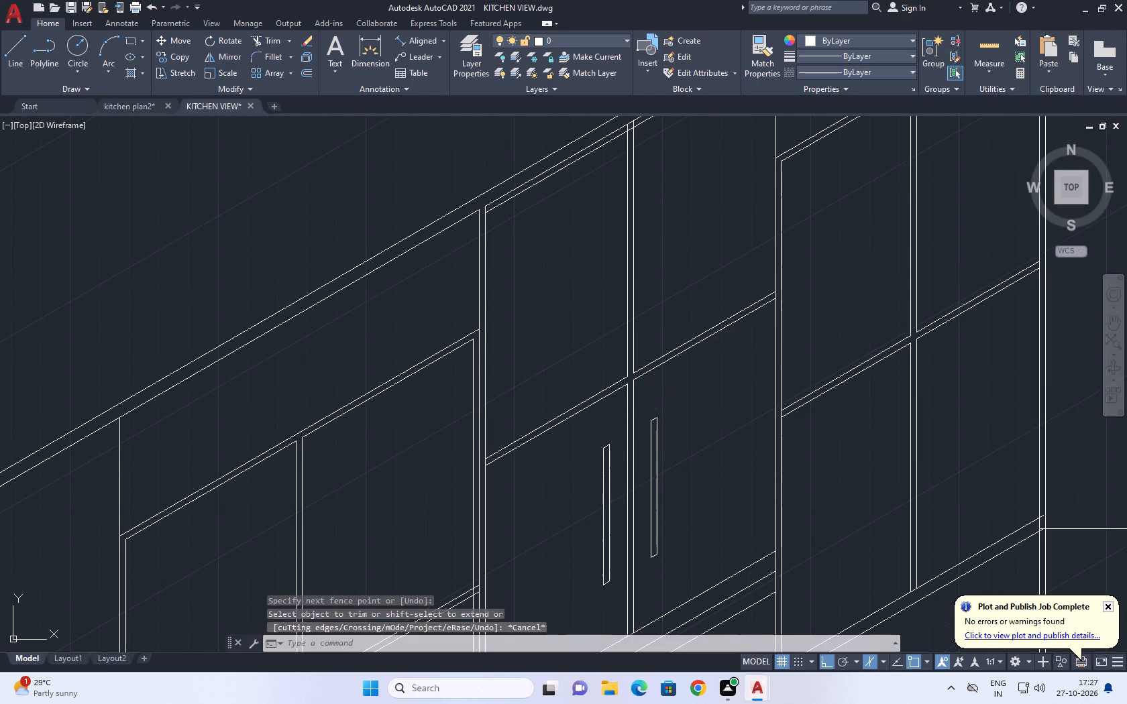
pyautogui.click(643, 377)
pyautogui.click(639, 372)
pyautogui.moveTo(721, 358); pyautogui.dragTo(722, 356, button='middle')
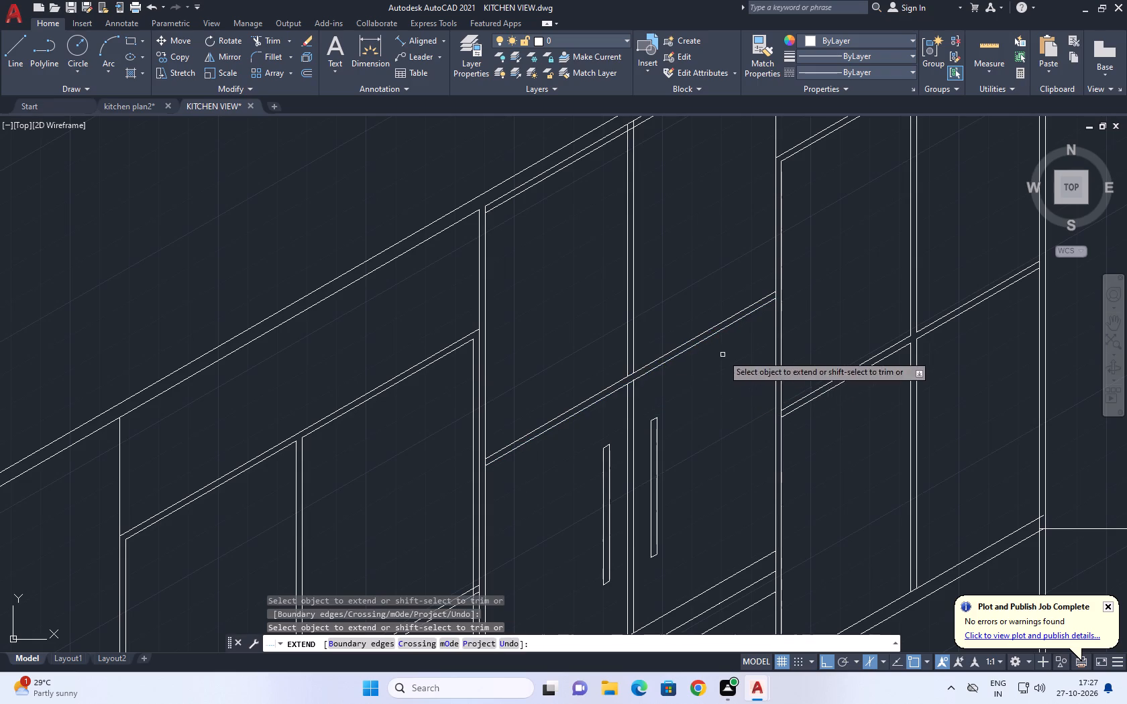
pyautogui.moveTo(722, 356); pyautogui.dragTo(452, 483, button='middle')
pyautogui.click(655, 456)
pyautogui.scroll(2, 663, 459)
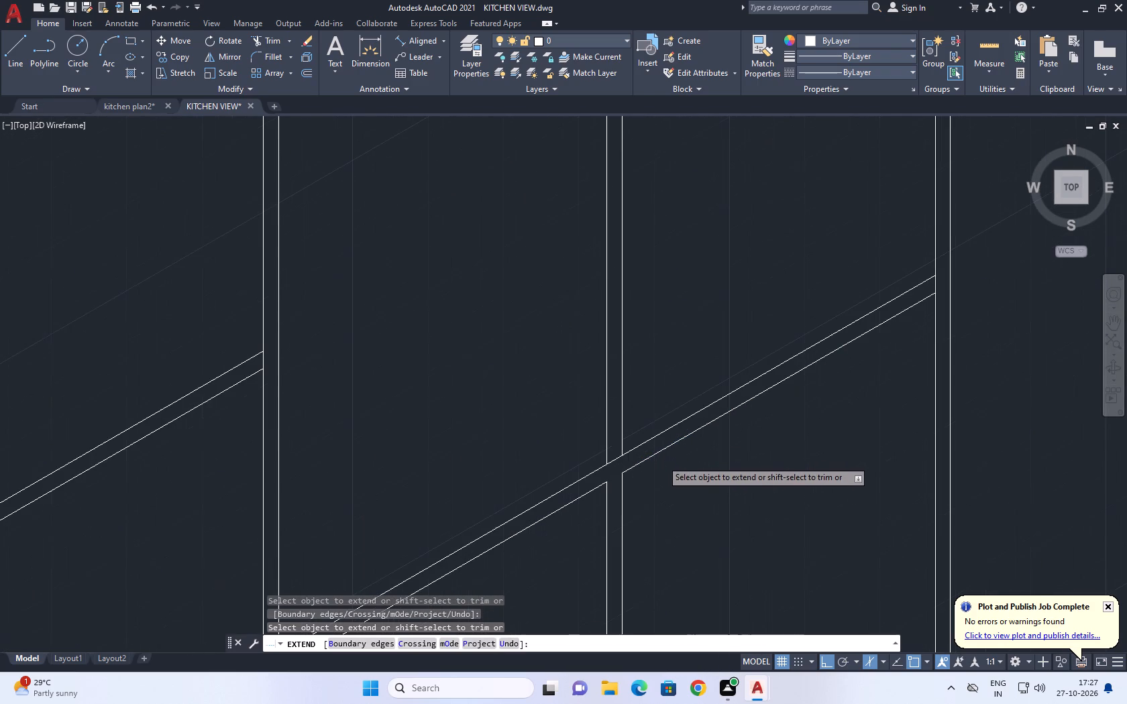
pyautogui.click(648, 458)
pyautogui.press('Escape')
# Copy the pair of door handles from the middle bay with the shelf to the lower doors of the corner bay, keeping them centred on its verticals.
pyautogui.scroll(-4, 701, 441)
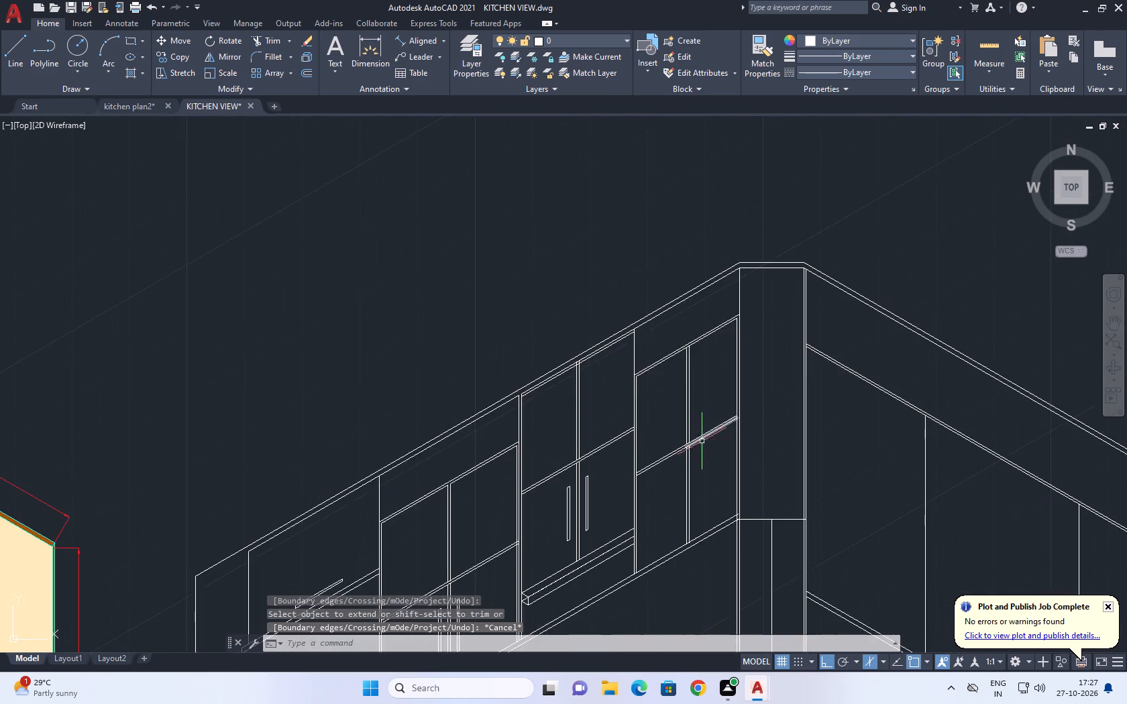
pyautogui.moveTo(686, 412); pyautogui.dragTo(664, 284, button='middle')
pyautogui.scroll(3, 542, 357)
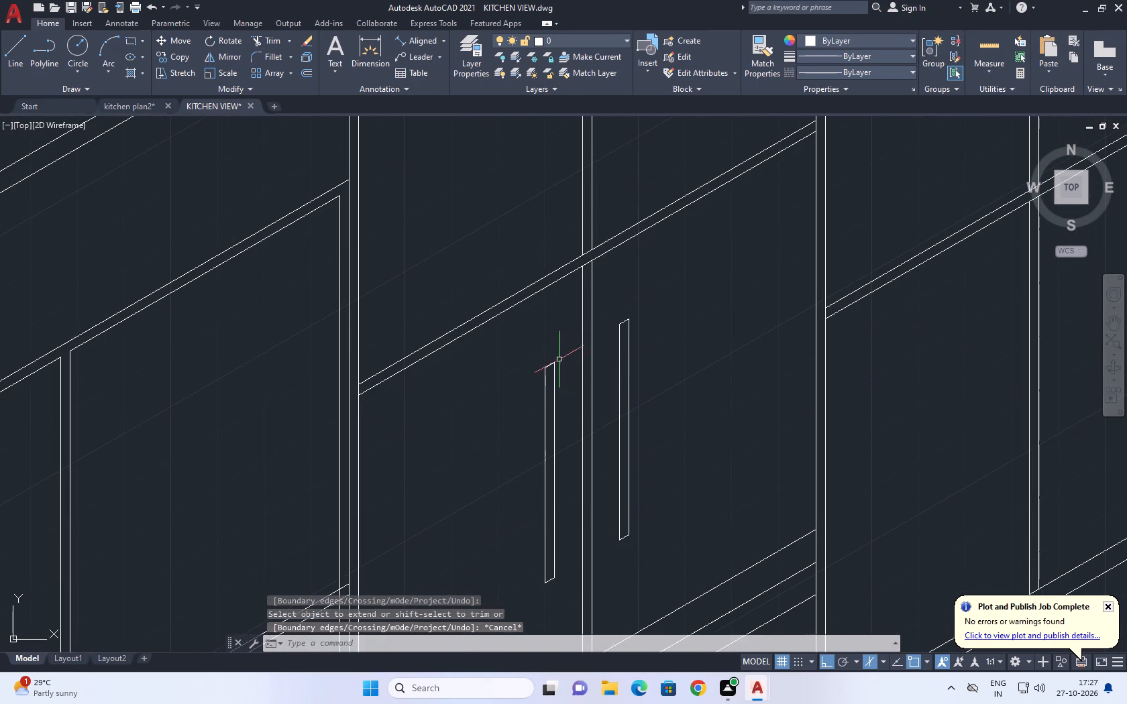
pyautogui.click(492, 331)
pyautogui.scroll(-1, 575, 504)
pyautogui.click(580, 580)
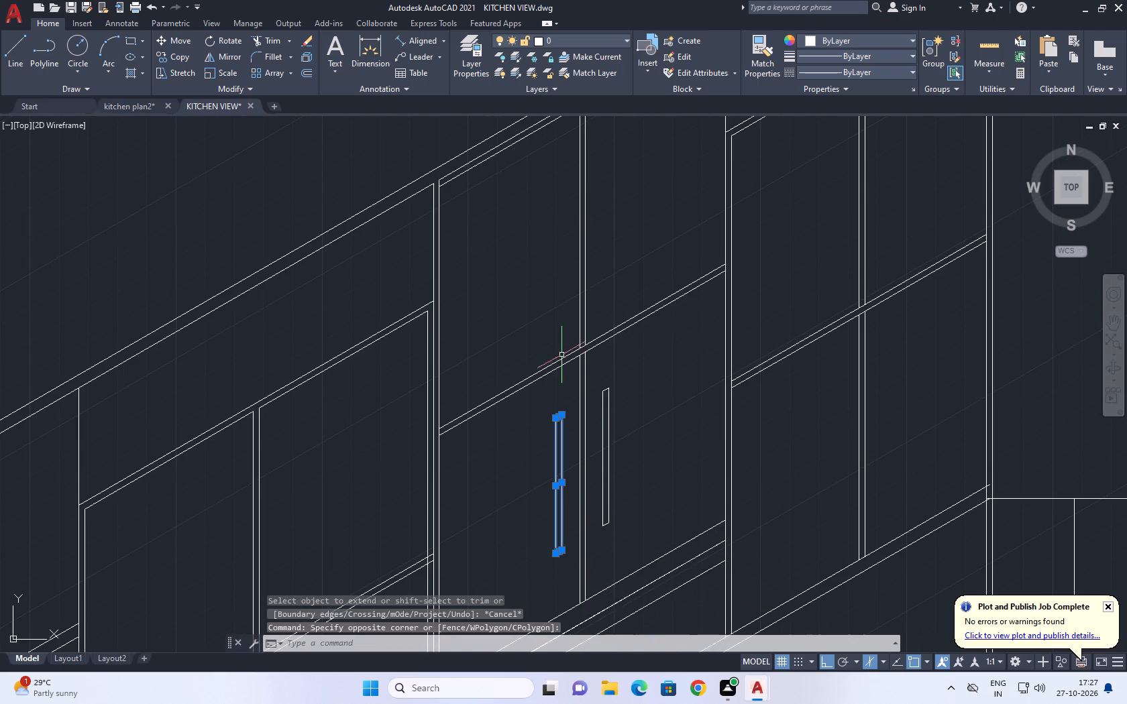
pyautogui.scroll(2, 593, 373)
pyautogui.moveTo(593, 386); pyautogui.dragTo(584, 268, button='middle')
pyautogui.click(580, 267)
pyautogui.scroll(-3, 620, 309)
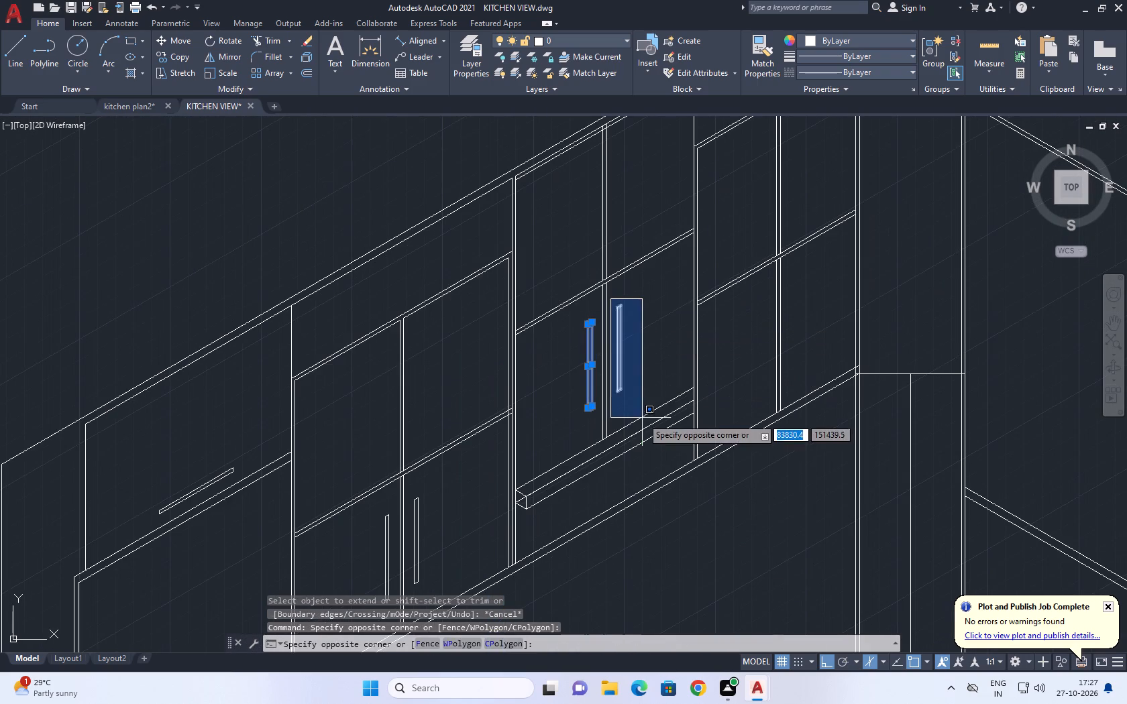
pyautogui.click(642, 418)
pyautogui.moveTo(615, 356); pyautogui.dragTo(556, 448, button='middle')
pyautogui.press('c')
pyautogui.write('O')
pyautogui.press('space')
pyautogui.scroll(3, 575, 567)
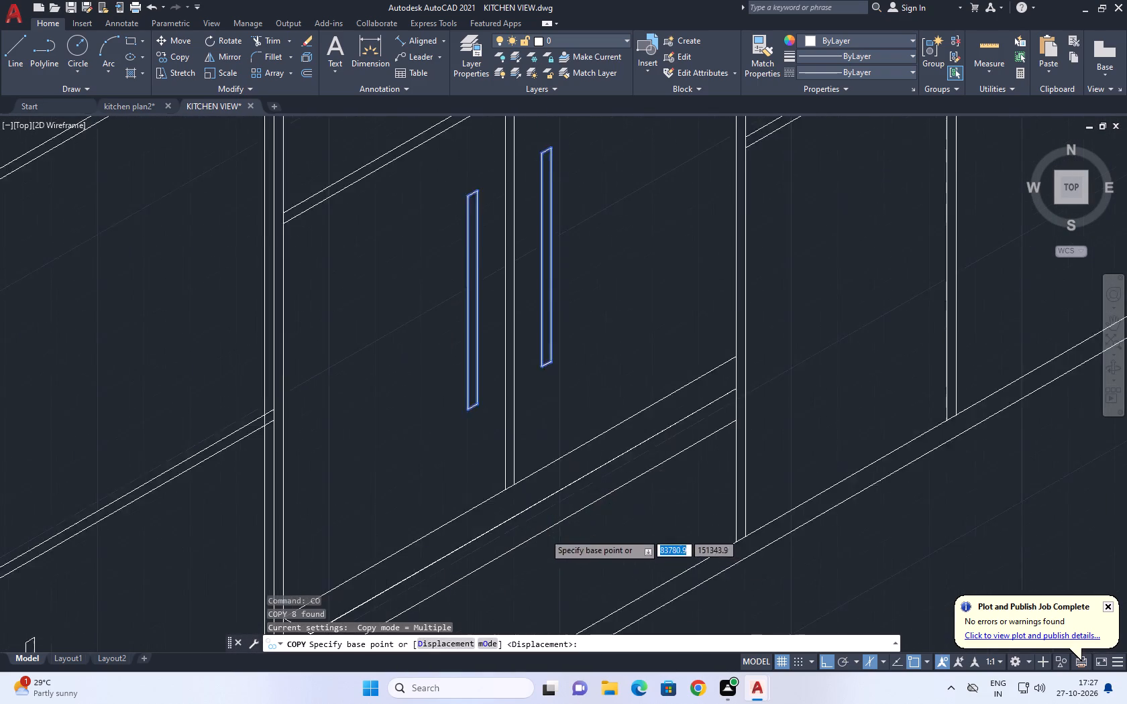
pyautogui.click(488, 461)
pyautogui.scroll(-4, 635, 396)
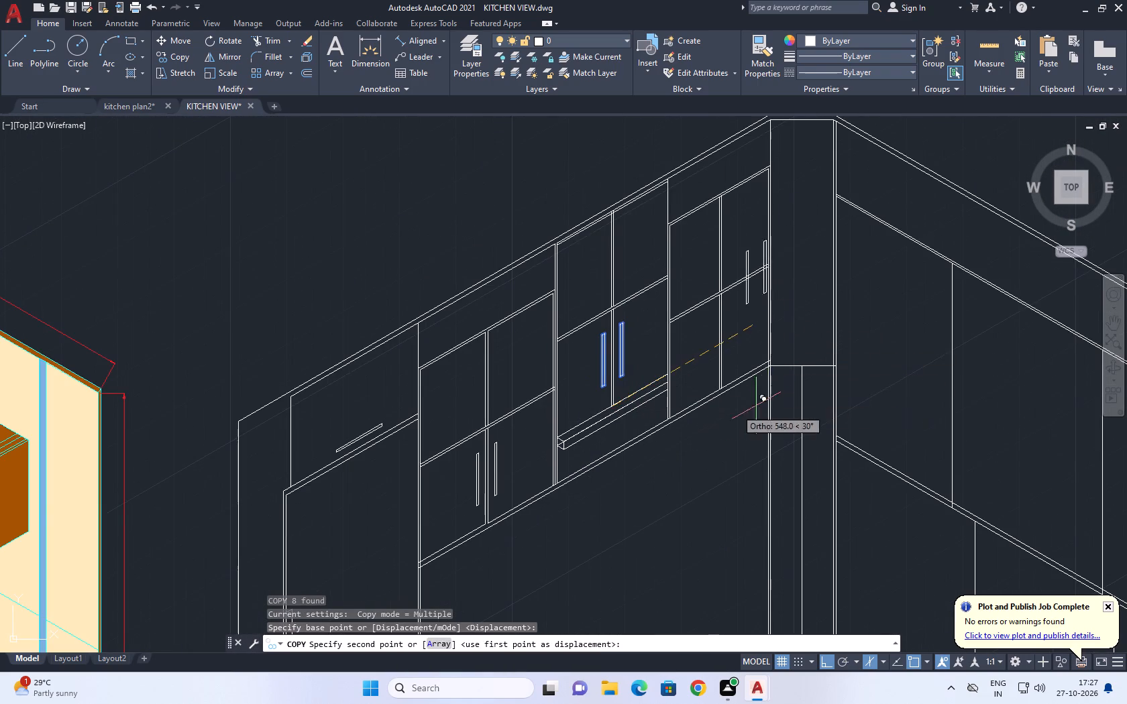
pyautogui.scroll(4, 722, 379)
pyautogui.scroll(2, 706, 430)
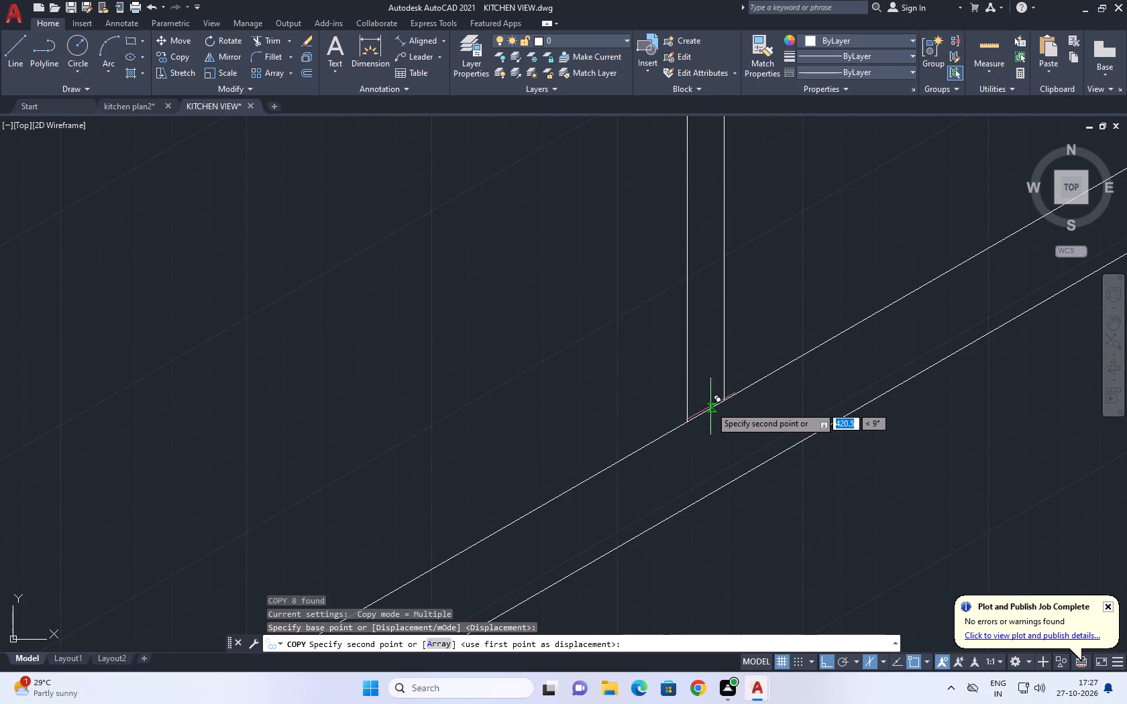
pyautogui.click(706, 412)
pyautogui.press('Escape')
pyautogui.scroll(-4, 764, 373)
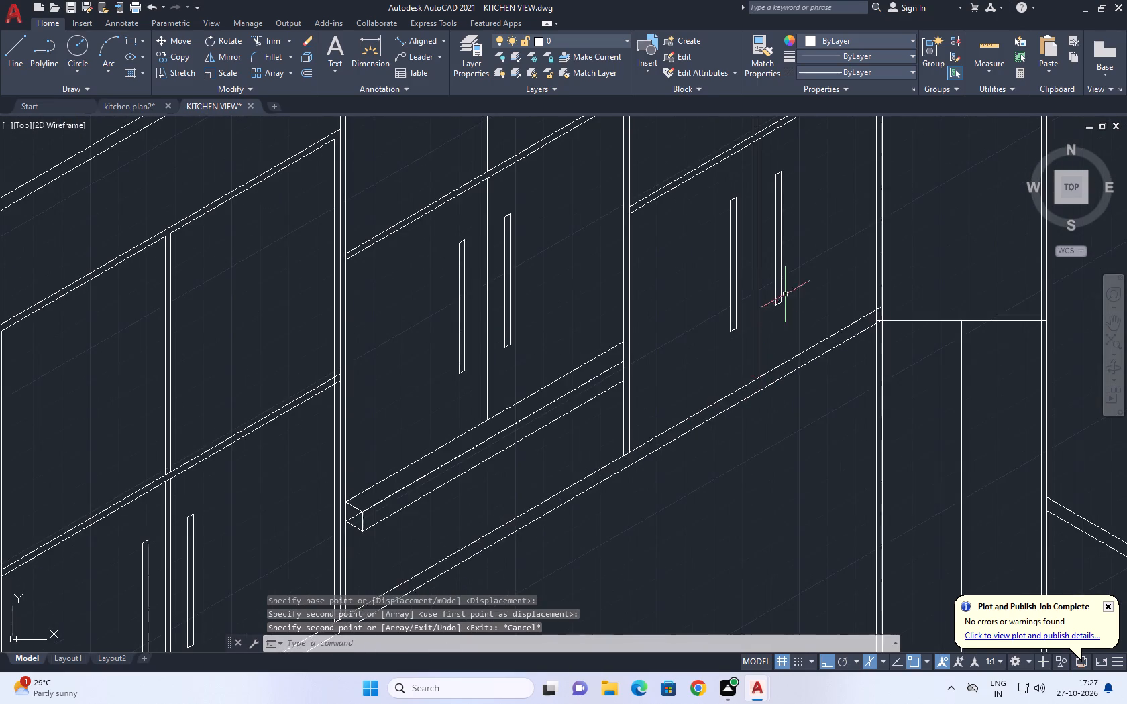
# Examine the copied handles in the corner bay and the tall corner panel up to its top edge.
pyautogui.moveTo(768, 311); pyautogui.dragTo(653, 424, button='middle')
pyautogui.scroll(1, 653, 424)
pyautogui.scroll(-3, 624, 330)
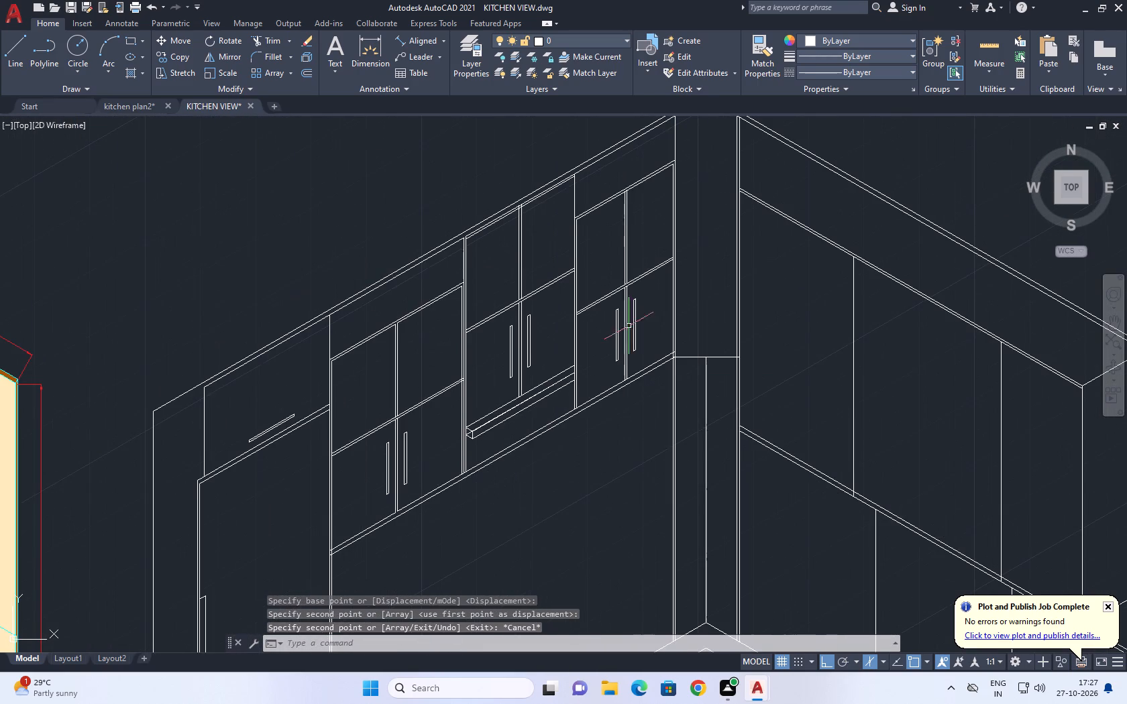
pyautogui.middleClick(665, 312)
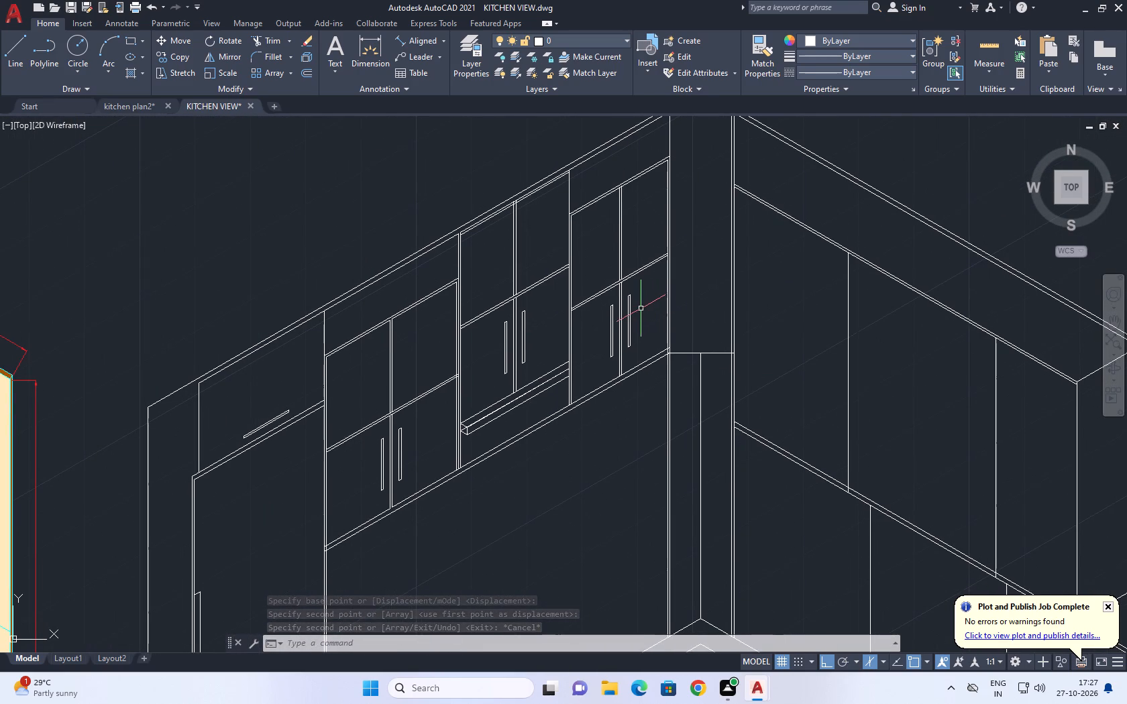
pyautogui.moveTo(684, 271); pyautogui.dragTo(612, 358, button='middle')
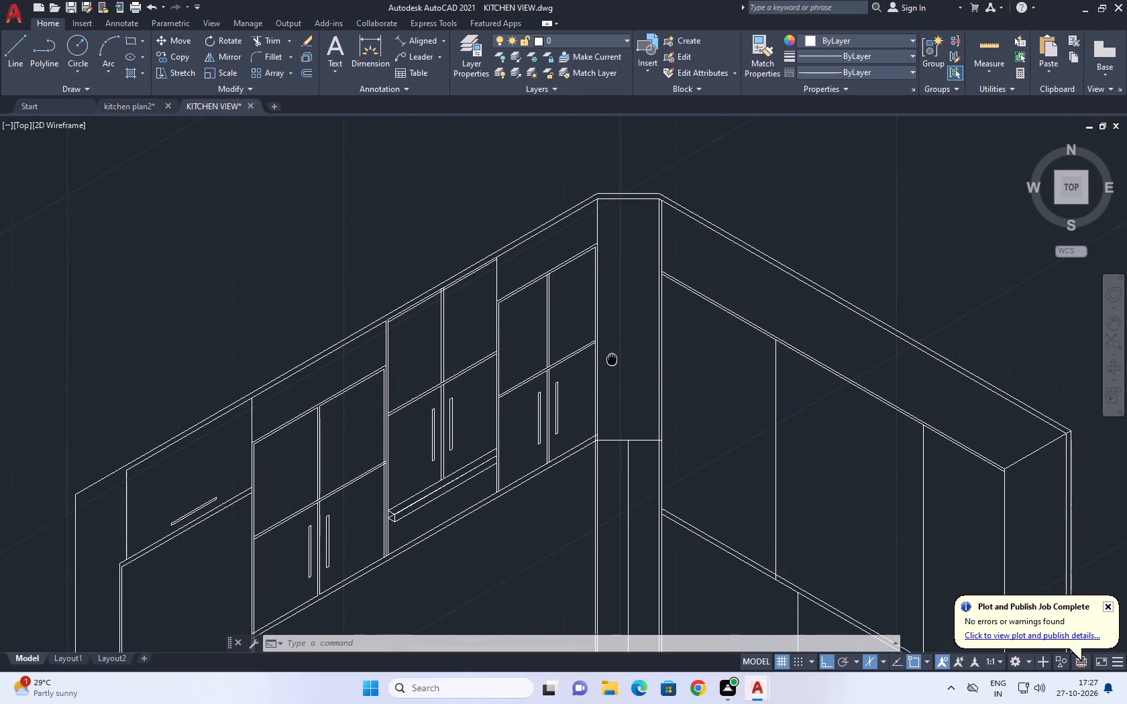
pyautogui.moveTo(612, 358); pyautogui.dragTo(561, 299, button='middle')
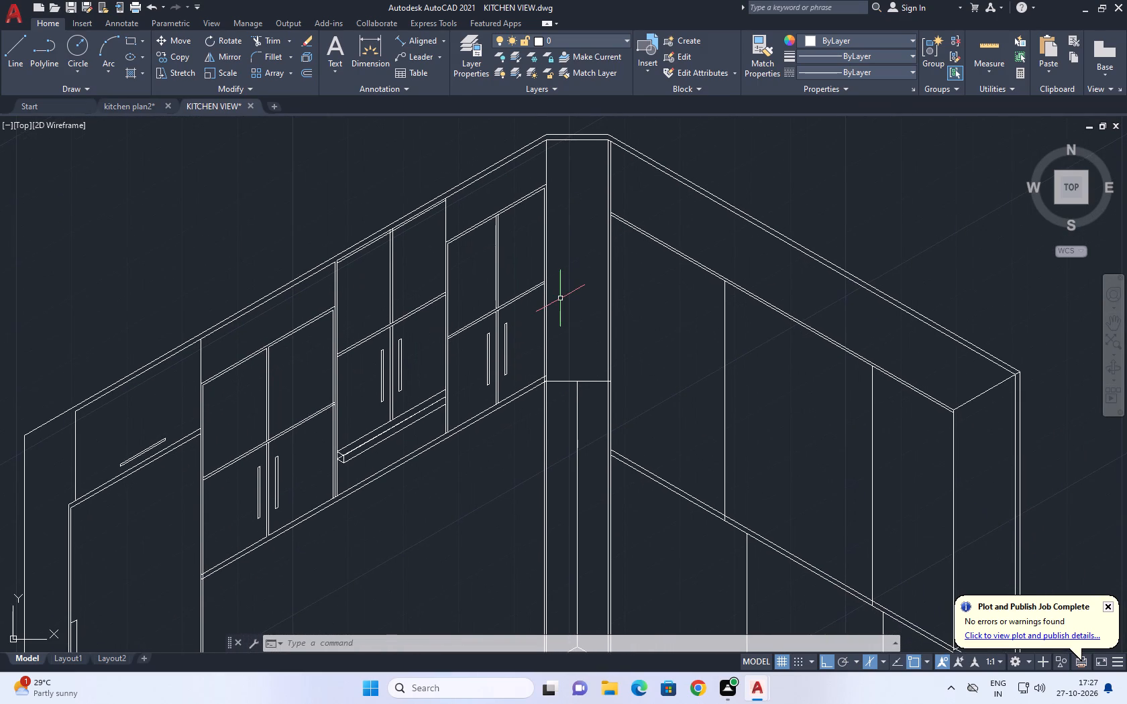
pyautogui.moveTo(572, 211); pyautogui.dragTo(588, 321, button='middle')
pyautogui.scroll(1, 588, 321)
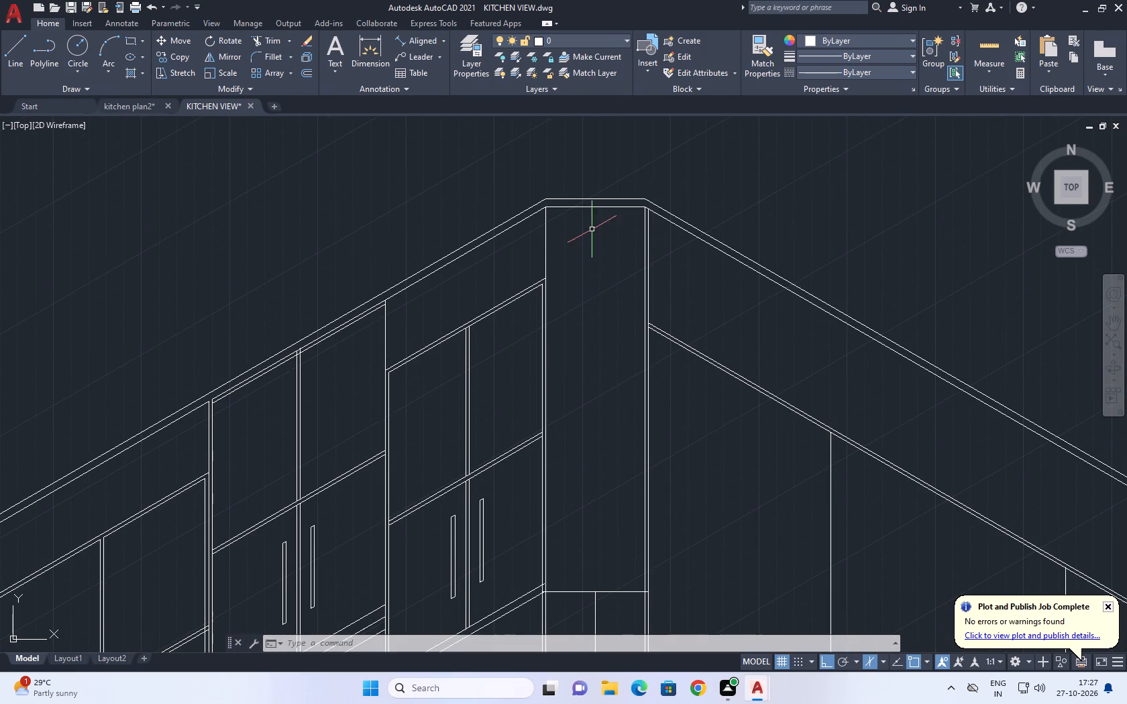
# Trim the bottom rail and horizontal line segments between the paired verticals where the corner bay meets the corner panel, and erase the leftover fragment.
pyautogui.moveTo(661, 406); pyautogui.dragTo(691, 245, button='middle')
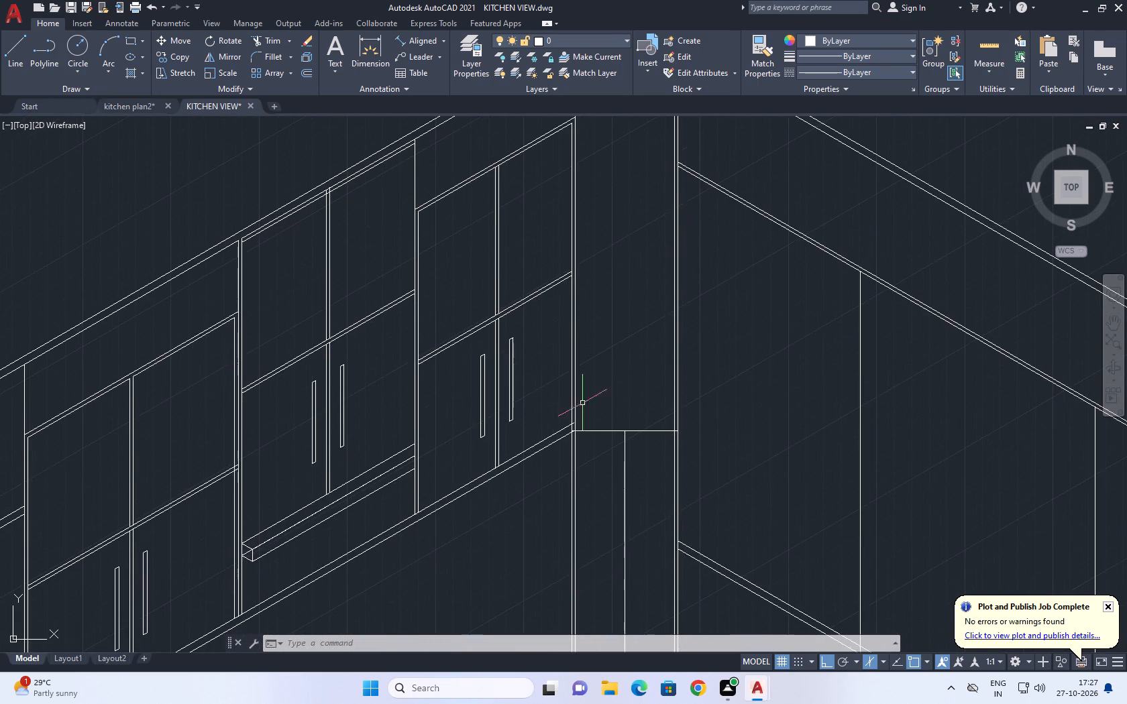
pyautogui.scroll(5, 574, 438)
pyautogui.write('TR')
pyautogui.press('space')
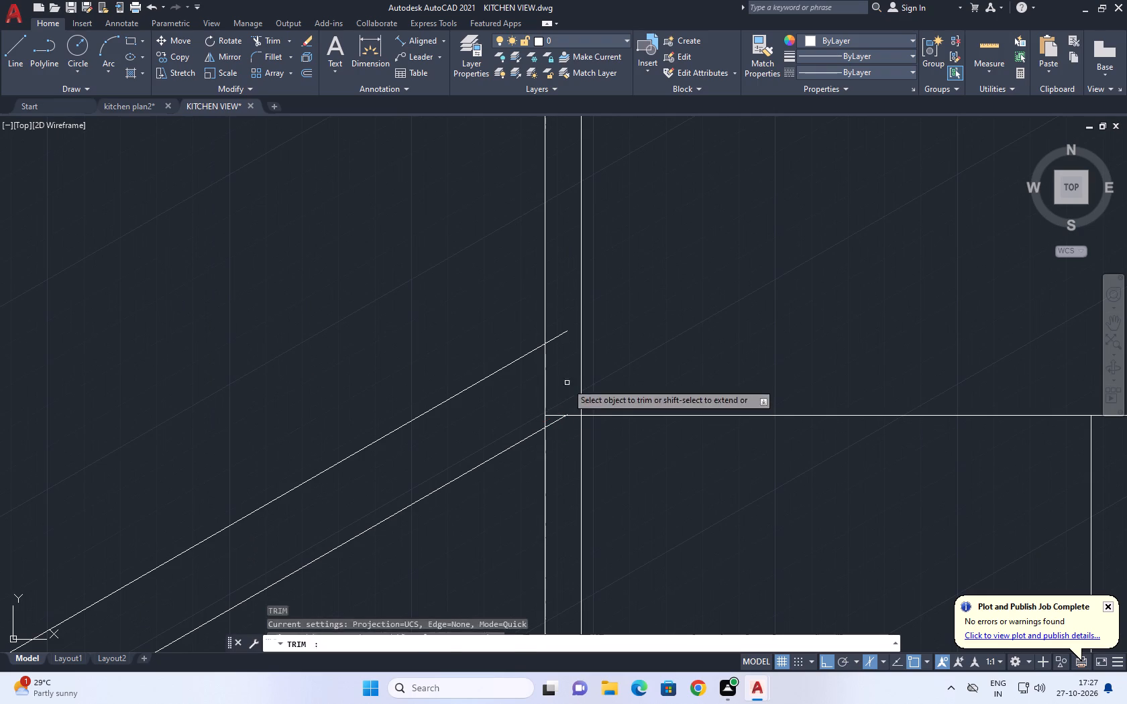
pyautogui.click(557, 309)
pyautogui.click(553, 447)
pyautogui.click(573, 404)
pyautogui.click(568, 427)
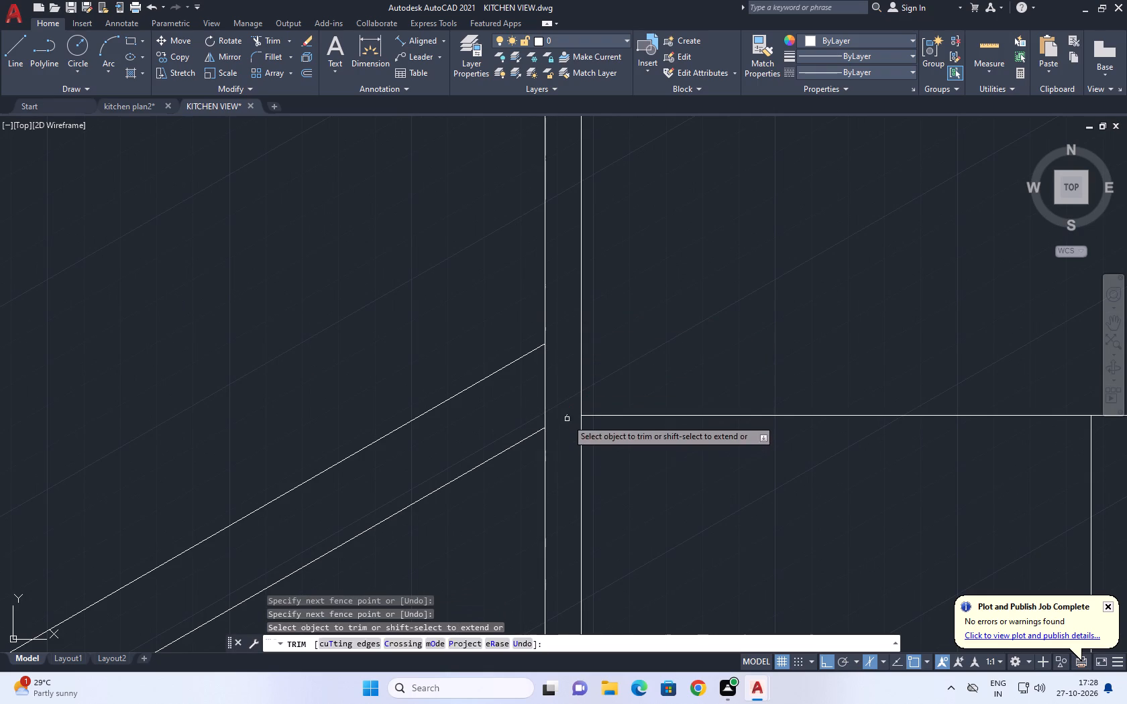
pyautogui.scroll(2, 566, 414)
pyautogui.press('Escape')
pyautogui.click(558, 395)
pyautogui.click(594, 467)
pyautogui.press('Delete')
pyautogui.scroll(-5, 568, 424)
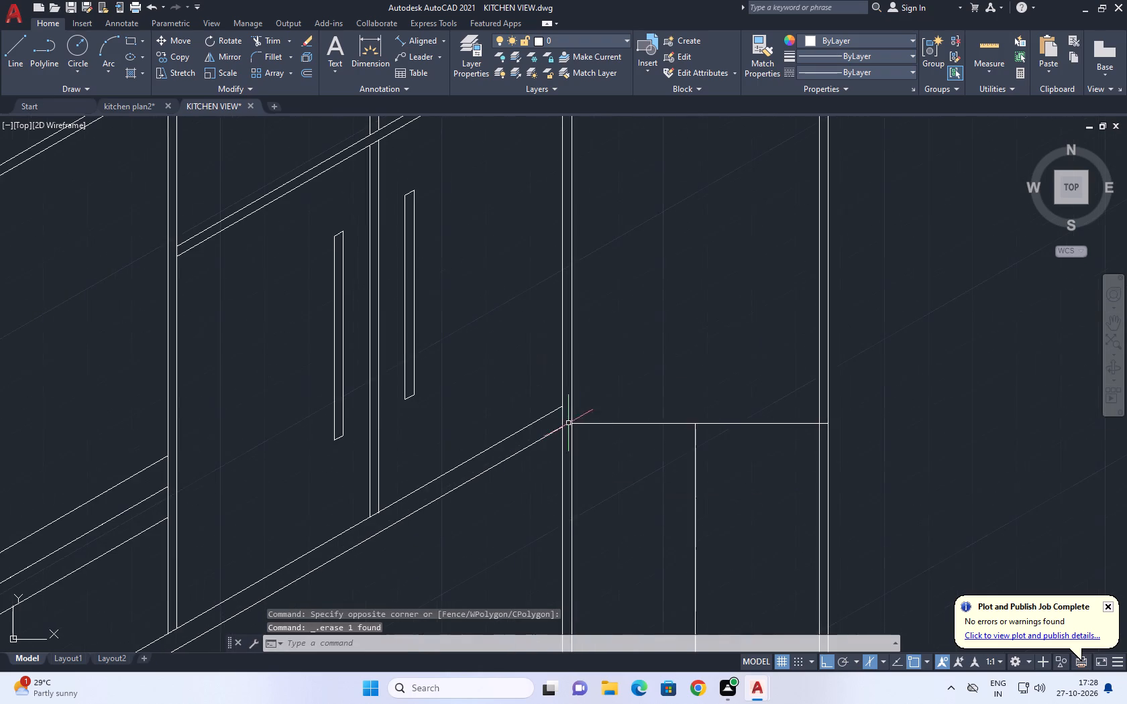
# Trim the corner panel's horizontal bottom line between the paired verticals on its opposite side, next to the adjoining wall's cabinets.
pyautogui.moveTo(737, 403); pyautogui.dragTo(641, 410, button='middle')
pyautogui.write('TR')
pyautogui.press('space')
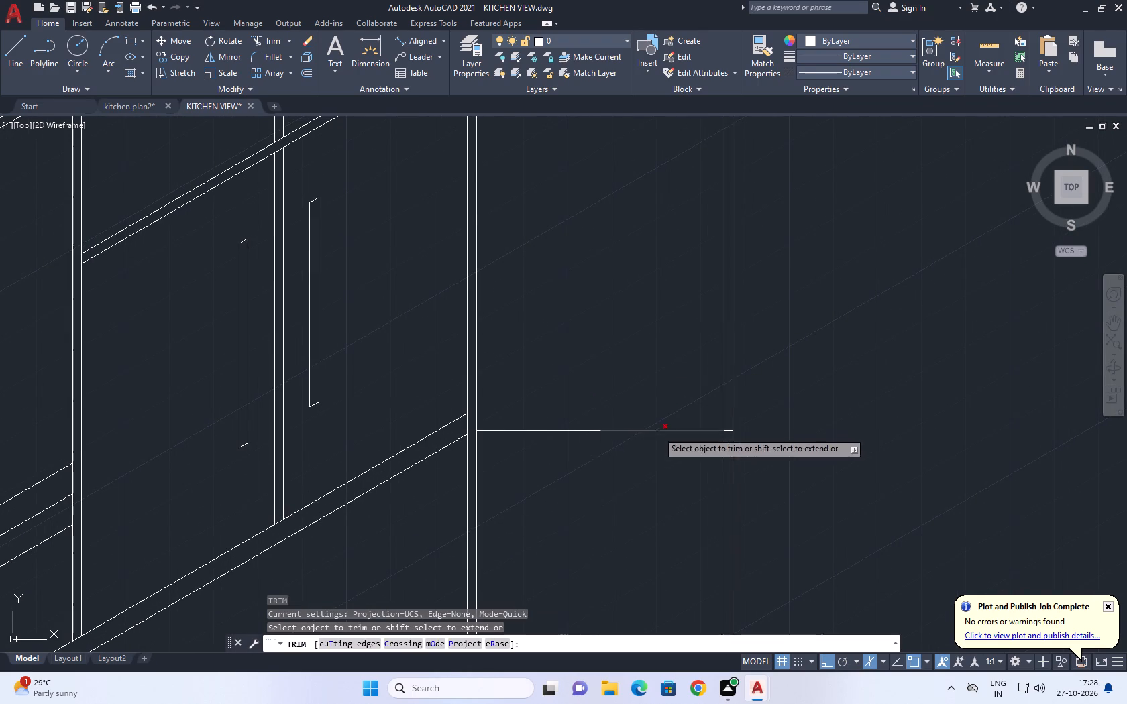
pyautogui.scroll(3, 724, 424)
pyautogui.click(737, 435)
pyautogui.click(736, 471)
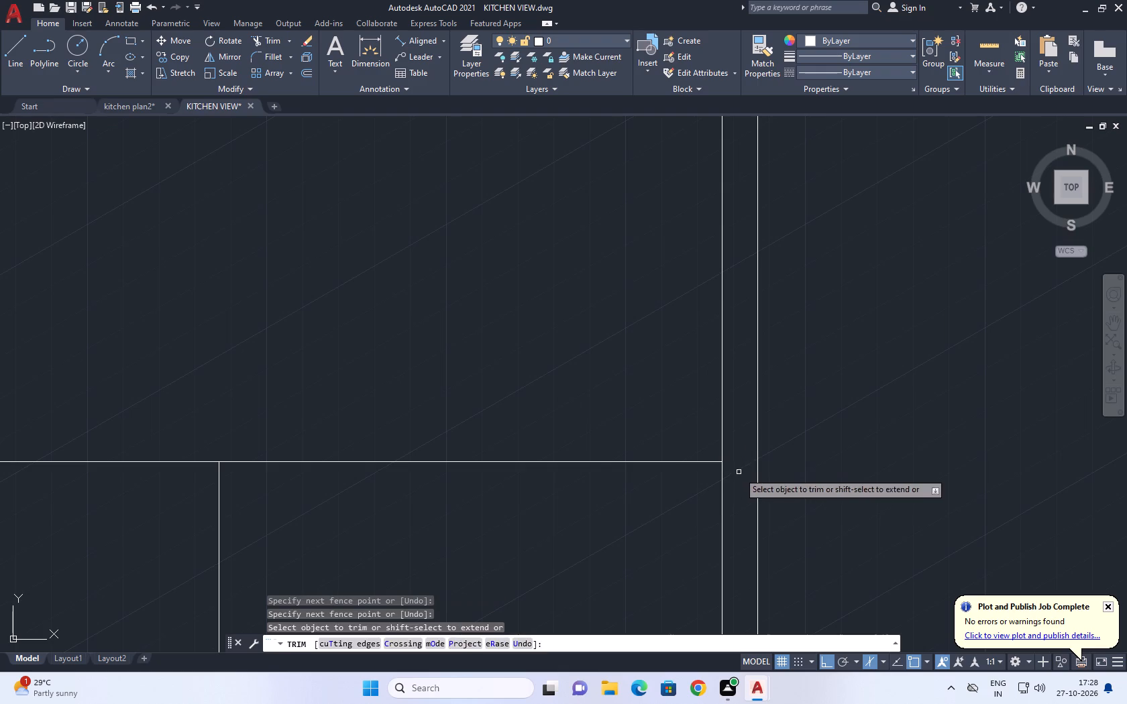
pyautogui.press('Escape')
pyautogui.scroll(-5, 729, 456)
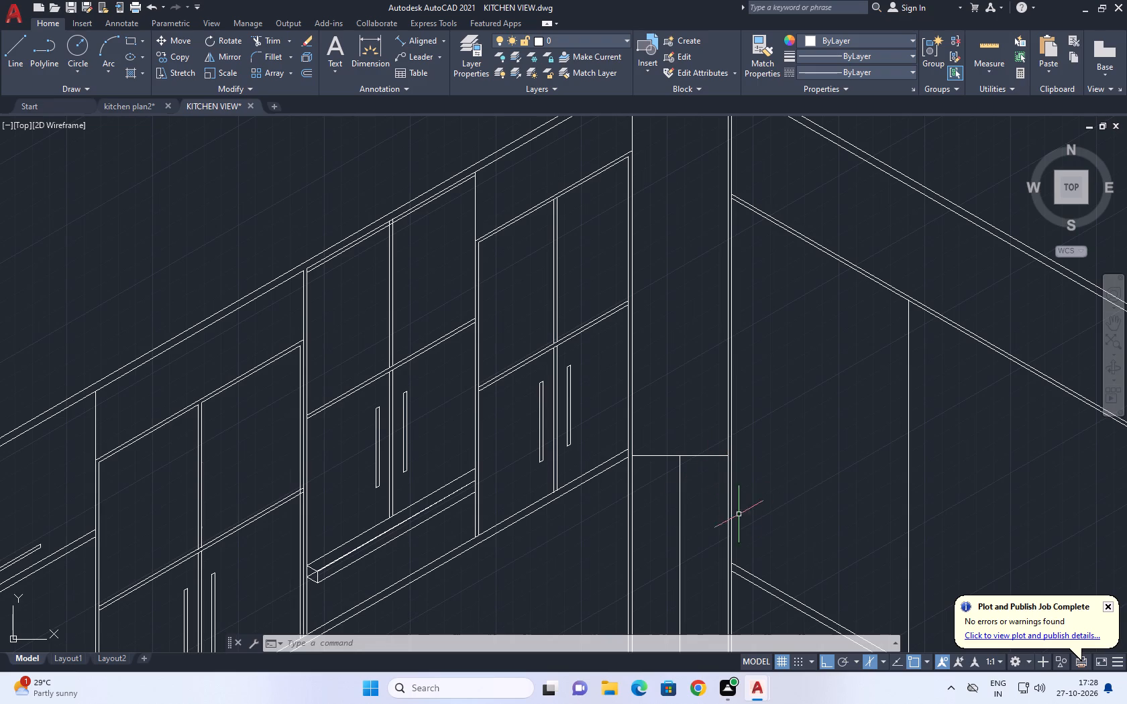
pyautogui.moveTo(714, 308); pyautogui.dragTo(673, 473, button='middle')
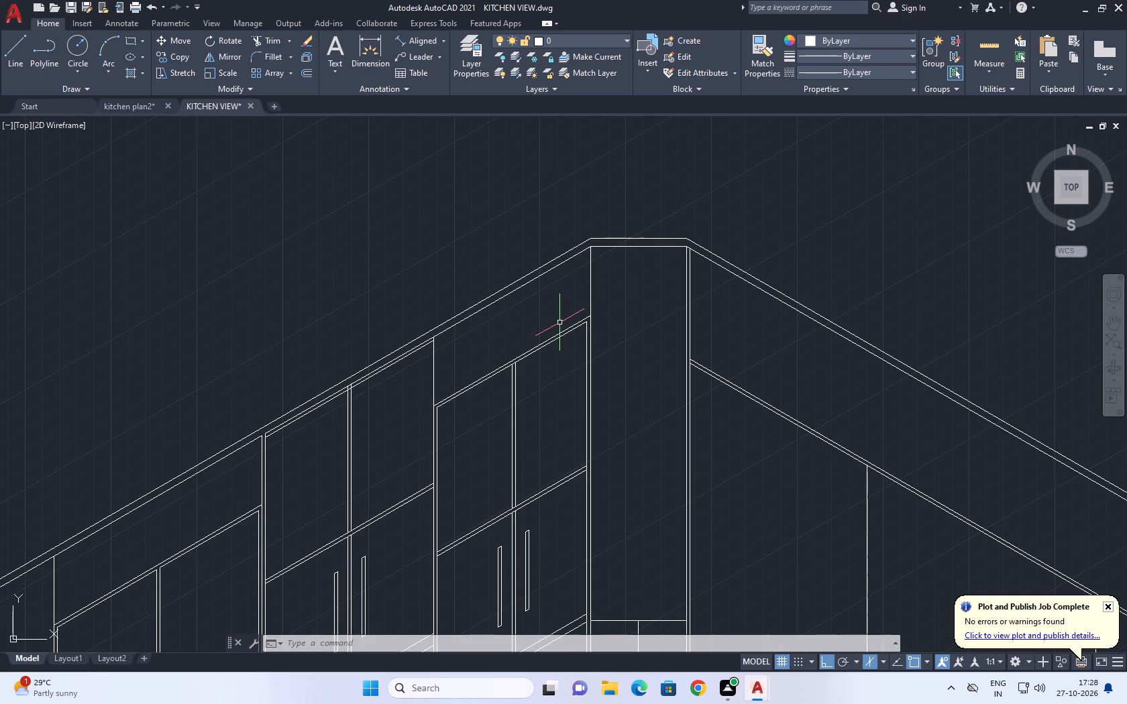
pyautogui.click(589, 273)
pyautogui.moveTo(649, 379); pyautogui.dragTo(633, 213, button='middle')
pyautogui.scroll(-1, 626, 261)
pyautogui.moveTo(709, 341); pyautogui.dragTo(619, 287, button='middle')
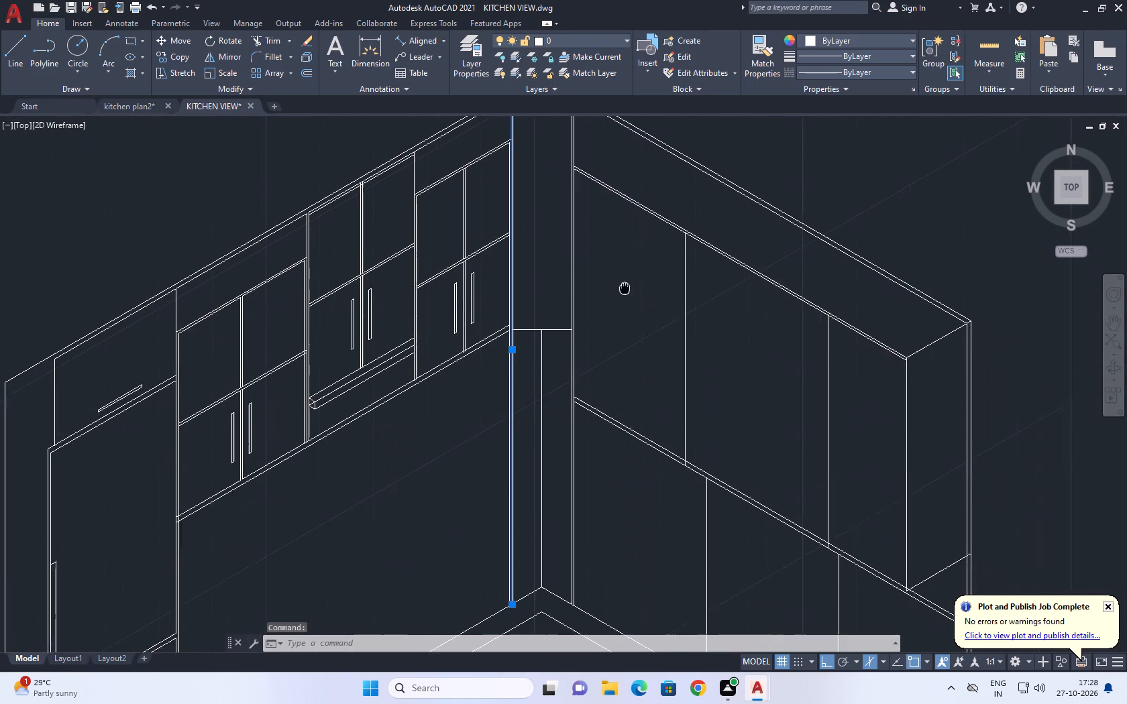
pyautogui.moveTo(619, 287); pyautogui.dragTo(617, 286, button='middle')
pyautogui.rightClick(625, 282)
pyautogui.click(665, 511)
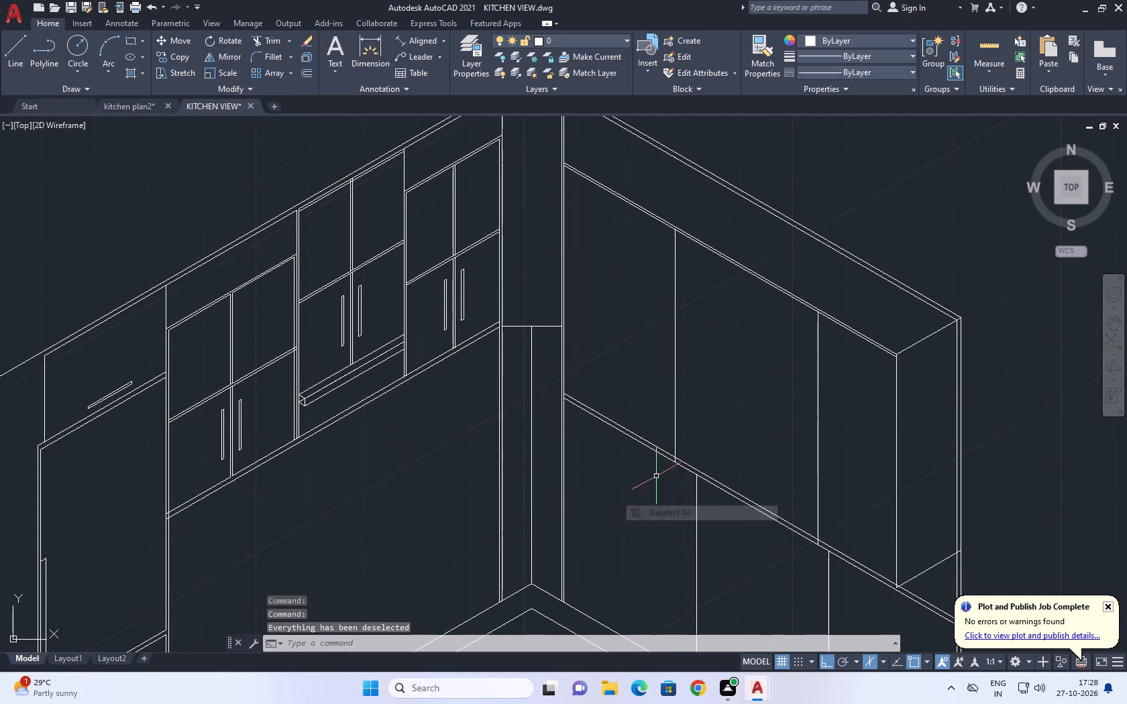
# Trim the inner vertical on the corner panel's handle-bay side where it continues below the panel's horizontal bottom line.
pyautogui.moveTo(504, 347); pyautogui.dragTo(506, 375, button='middle')
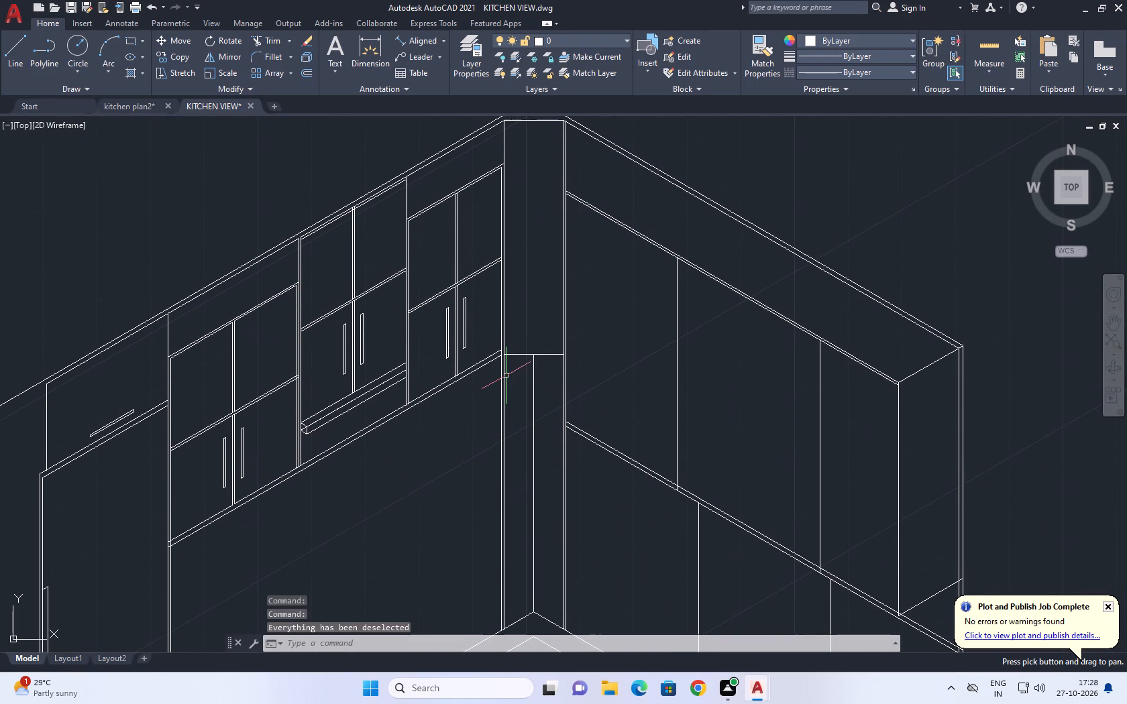
pyautogui.click(258, 41)
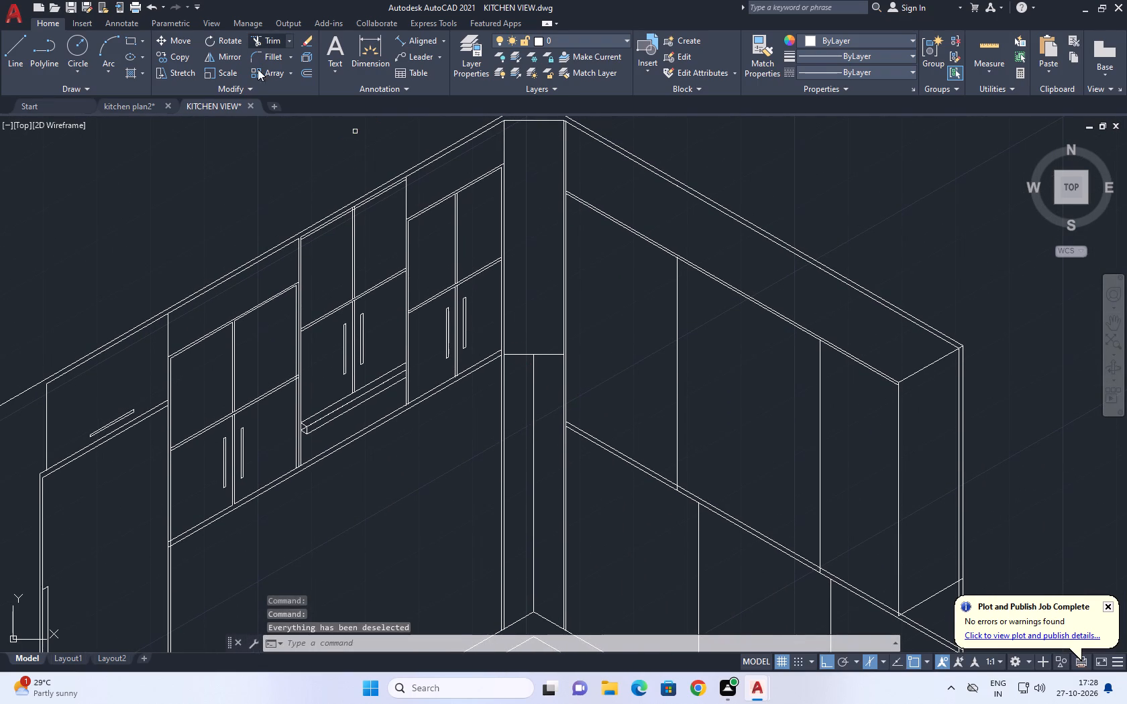
pyautogui.scroll(1, 500, 377)
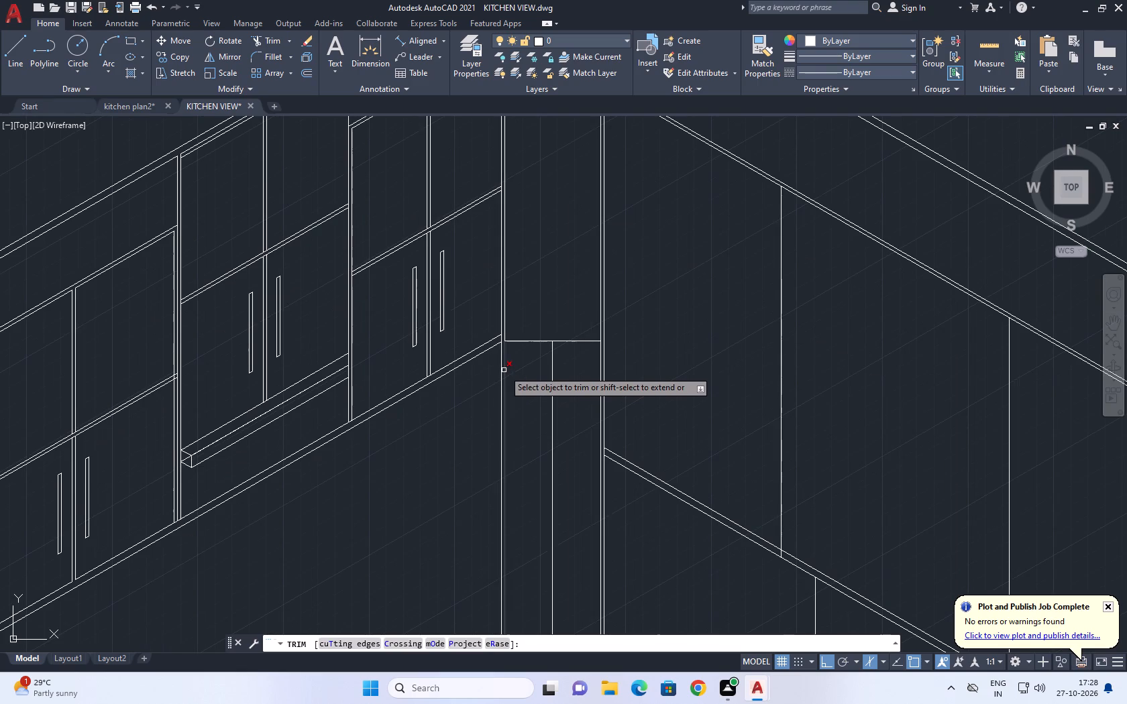
pyautogui.click(505, 370)
pyautogui.rightClick(517, 369)
pyautogui.click(547, 392)
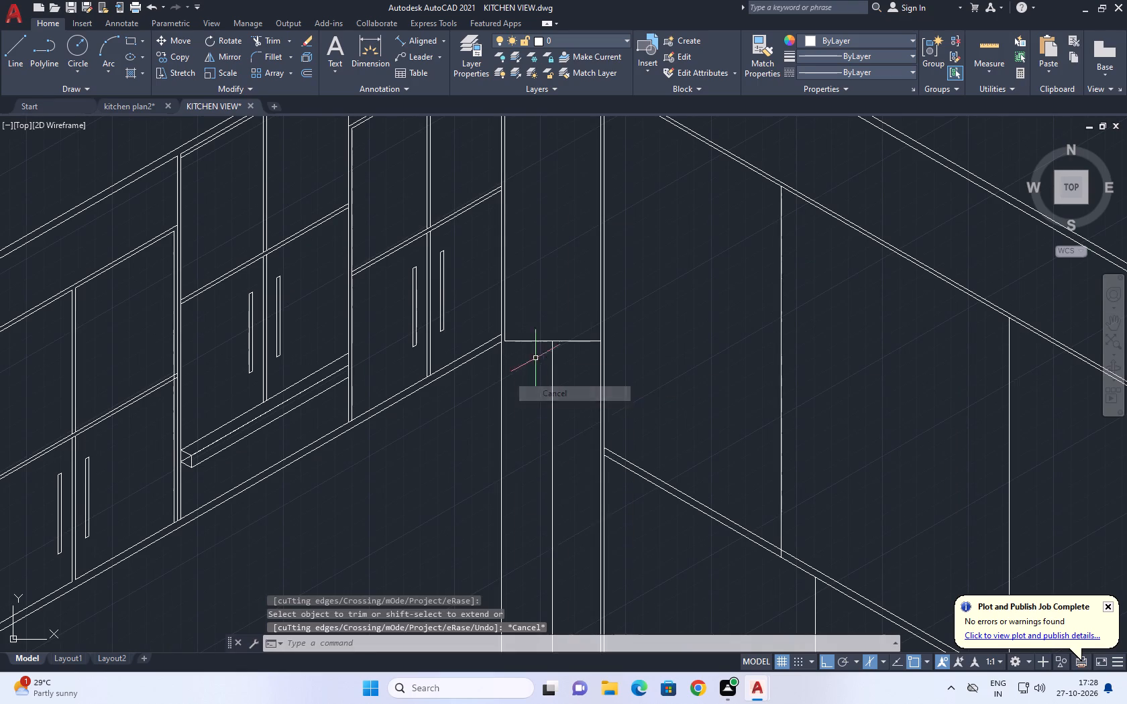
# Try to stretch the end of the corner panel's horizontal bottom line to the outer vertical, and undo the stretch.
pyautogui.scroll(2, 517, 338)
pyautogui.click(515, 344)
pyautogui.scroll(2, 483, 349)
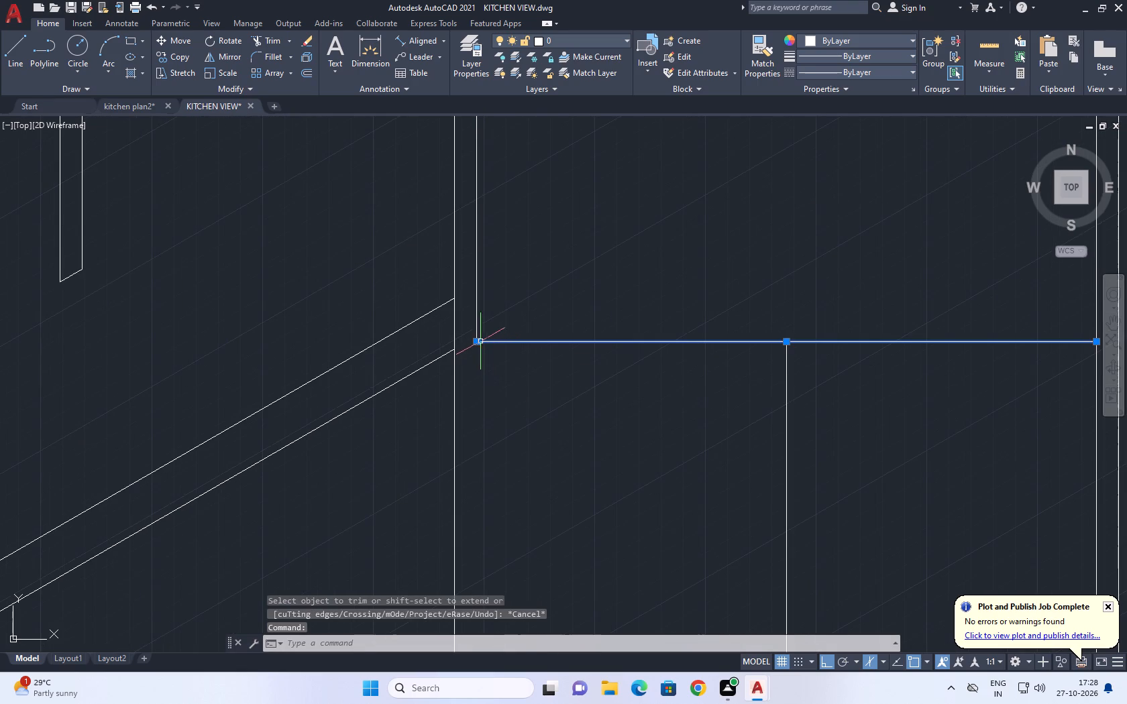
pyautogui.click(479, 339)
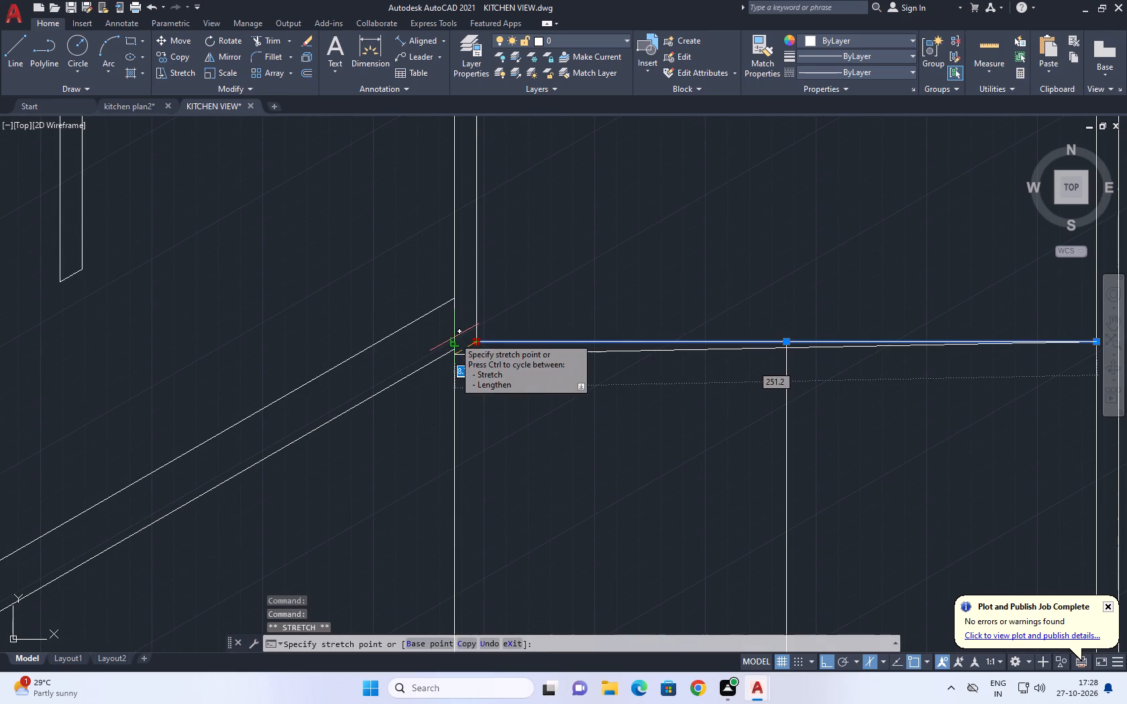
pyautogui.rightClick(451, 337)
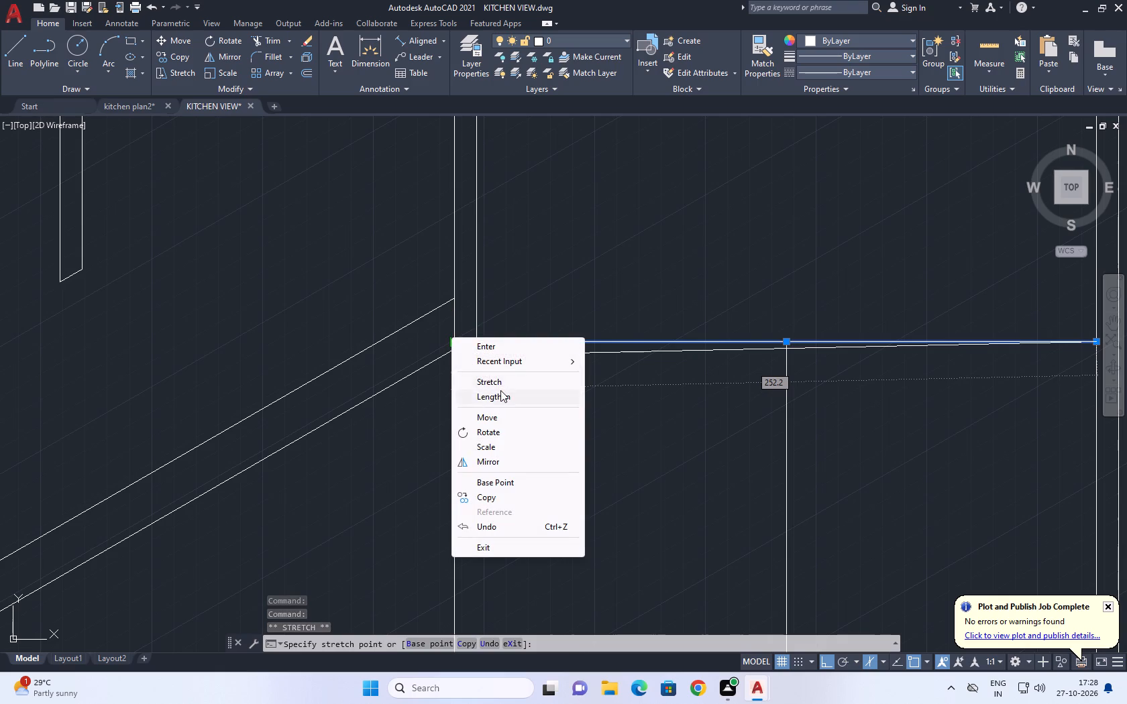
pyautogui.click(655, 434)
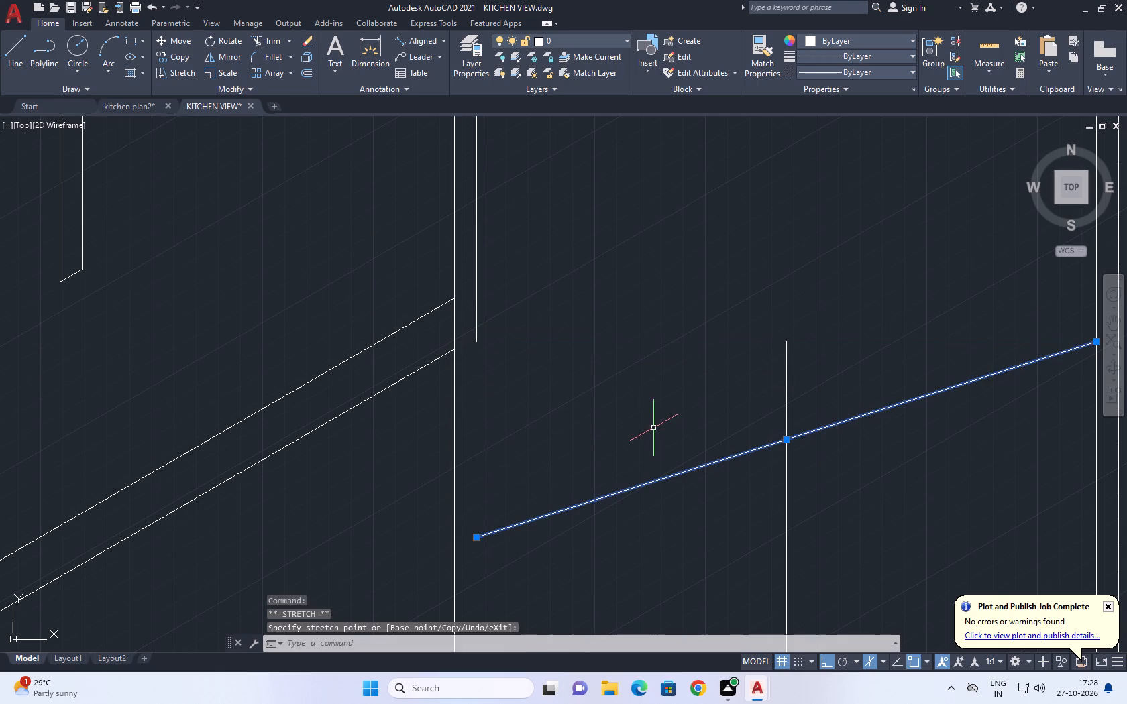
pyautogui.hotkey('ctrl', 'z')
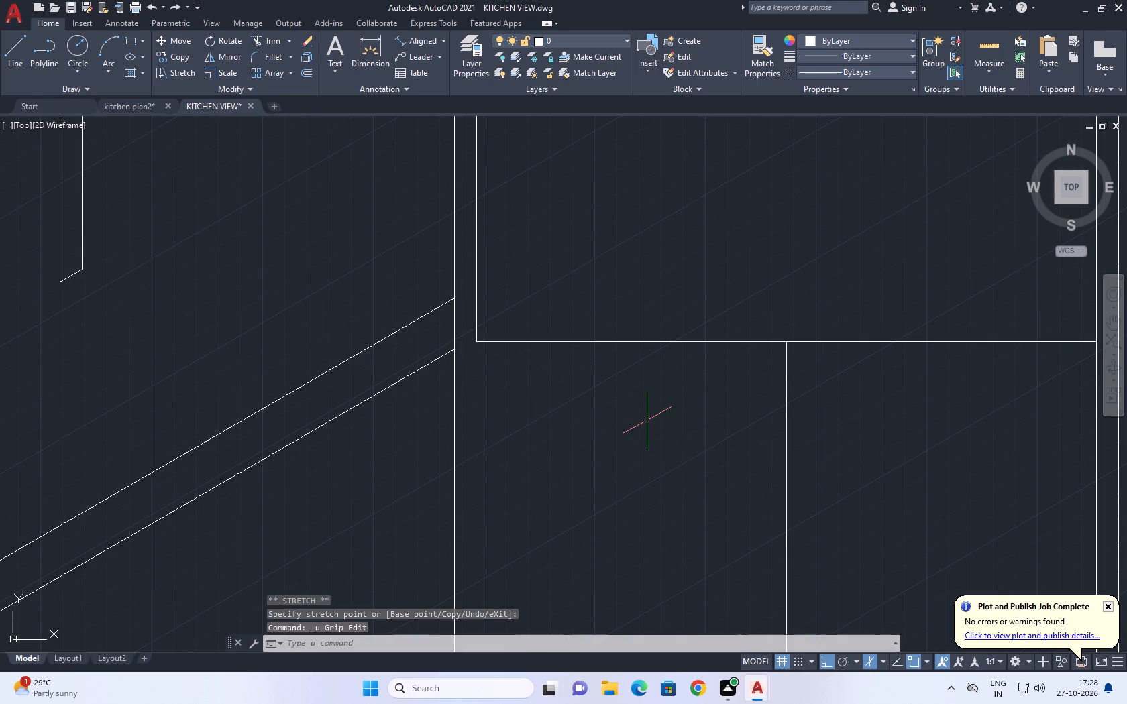
# Extend both ends of the corner panel's horizontal bottom line to the outer verticals on either side.
pyautogui.write('EX')
pyautogui.press('space')
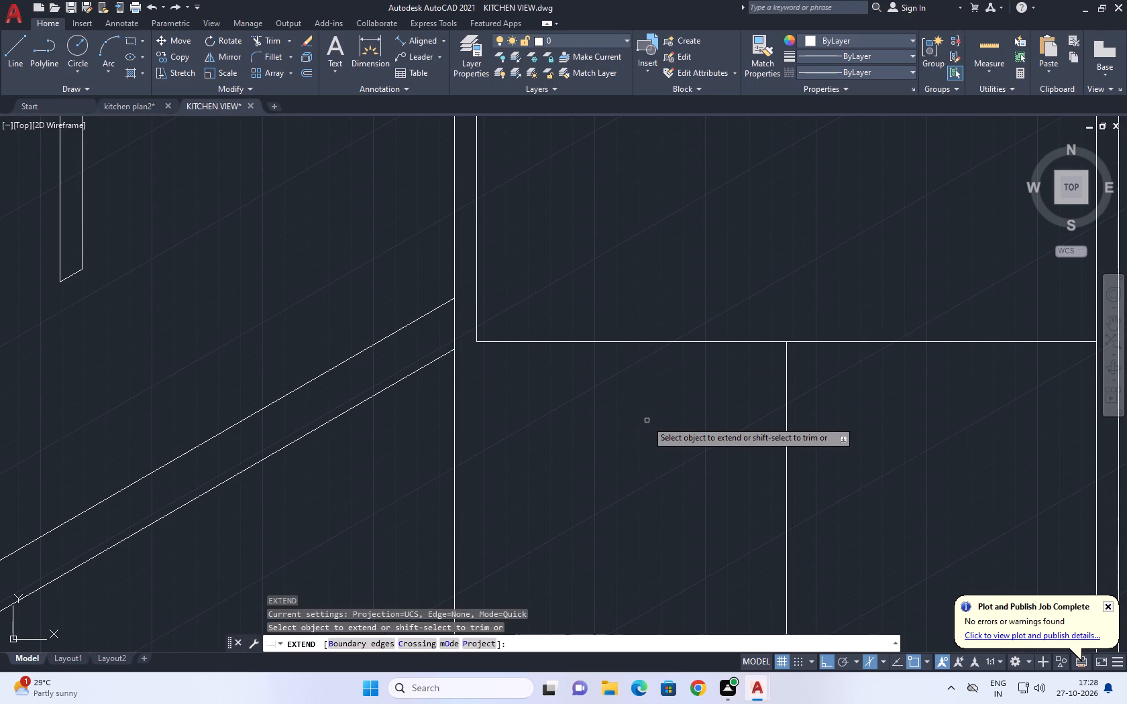
pyautogui.click(569, 308)
pyautogui.click(531, 365)
pyautogui.scroll(-4, 519, 367)
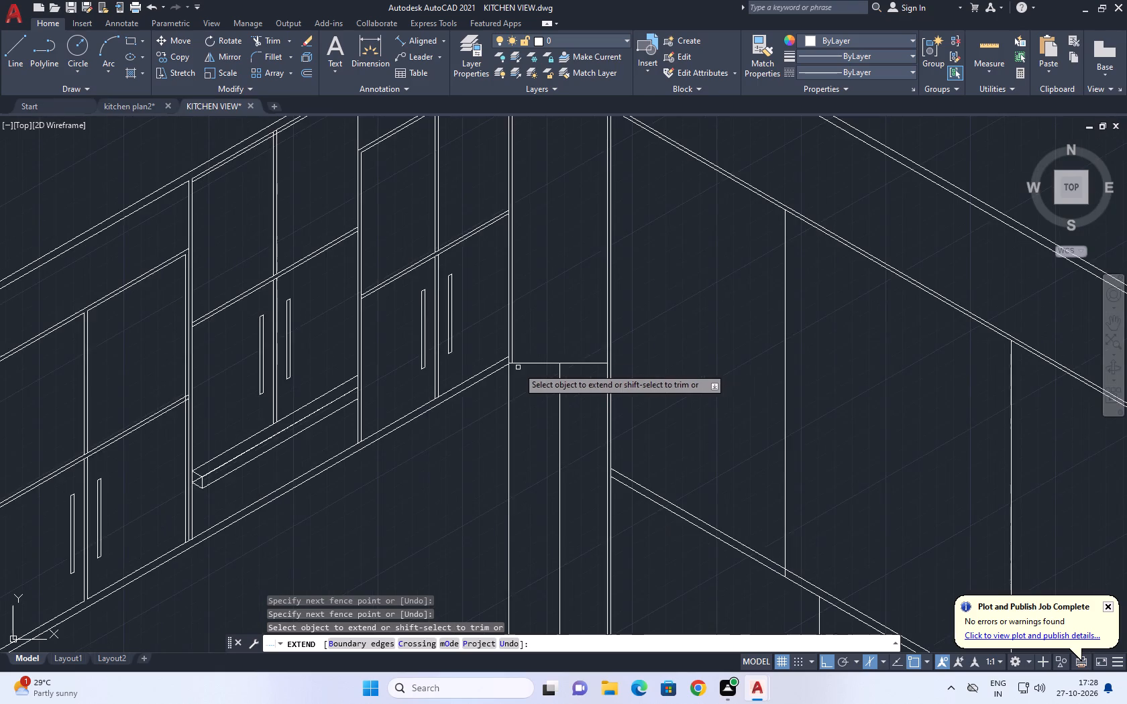
pyautogui.scroll(2, 584, 363)
pyautogui.click(612, 355)
pyautogui.click(619, 394)
pyautogui.rightClick(586, 286)
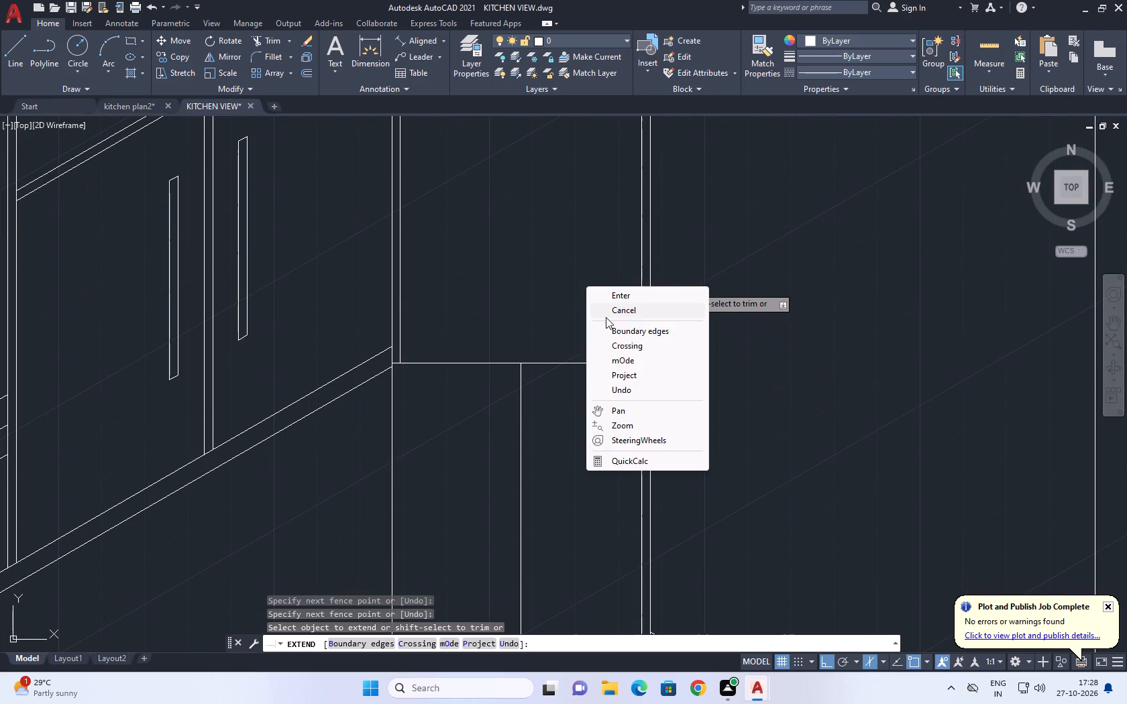
# Divide the corner panel's inner vertical on the handle-bay side into 3 equal segments.
pyautogui.click(625, 312)
pyautogui.moveTo(456, 362); pyautogui.dragTo(535, 477, button='middle')
pyautogui.scroll(1, 506, 423)
pyautogui.scroll(-3, 535, 477)
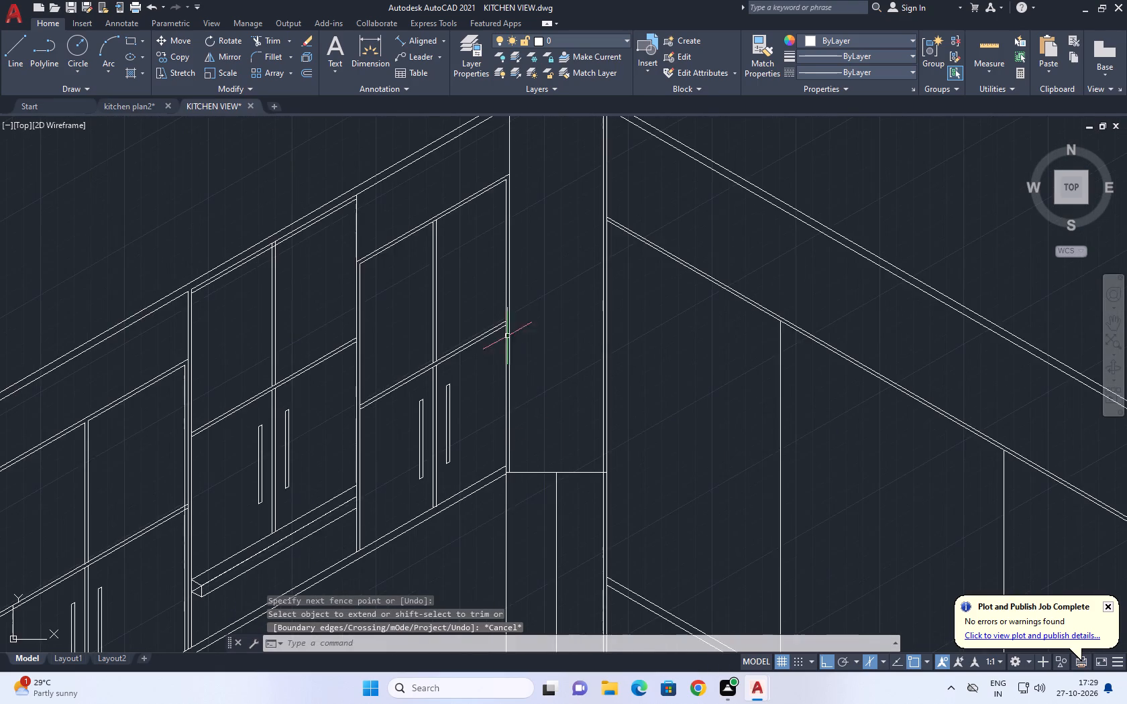
pyautogui.moveTo(523, 347); pyautogui.dragTo(517, 432, button='middle')
pyautogui.click(505, 369)
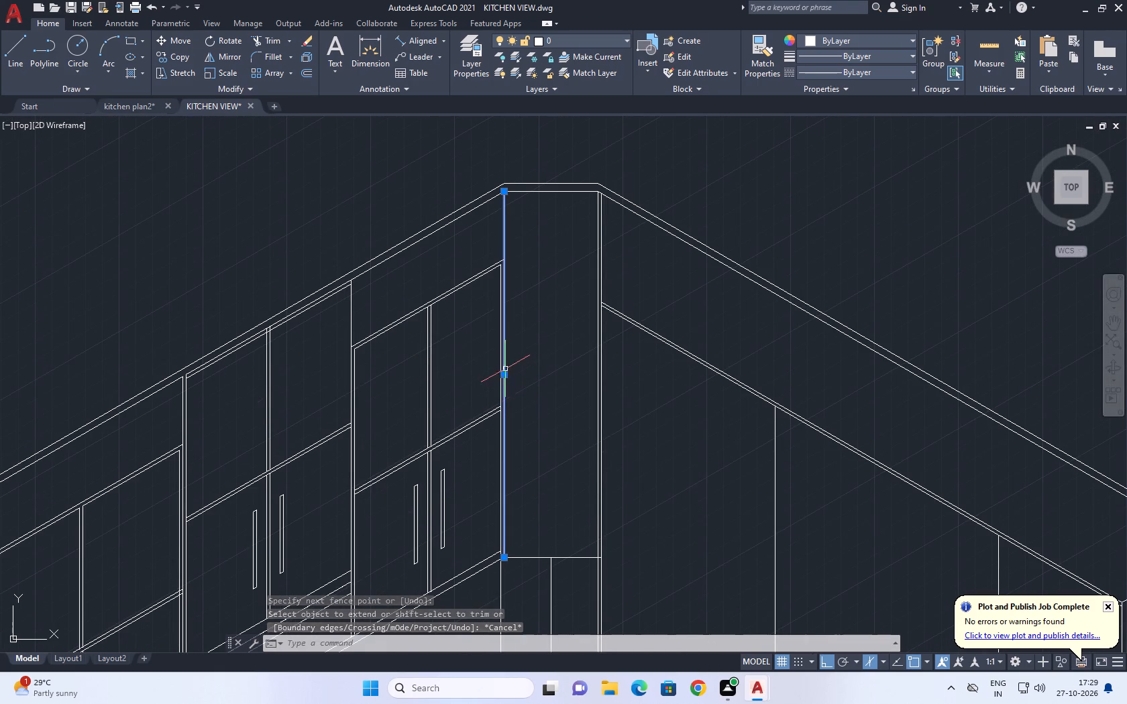
pyautogui.moveTo(562, 400); pyautogui.dragTo(581, 494, button='middle')
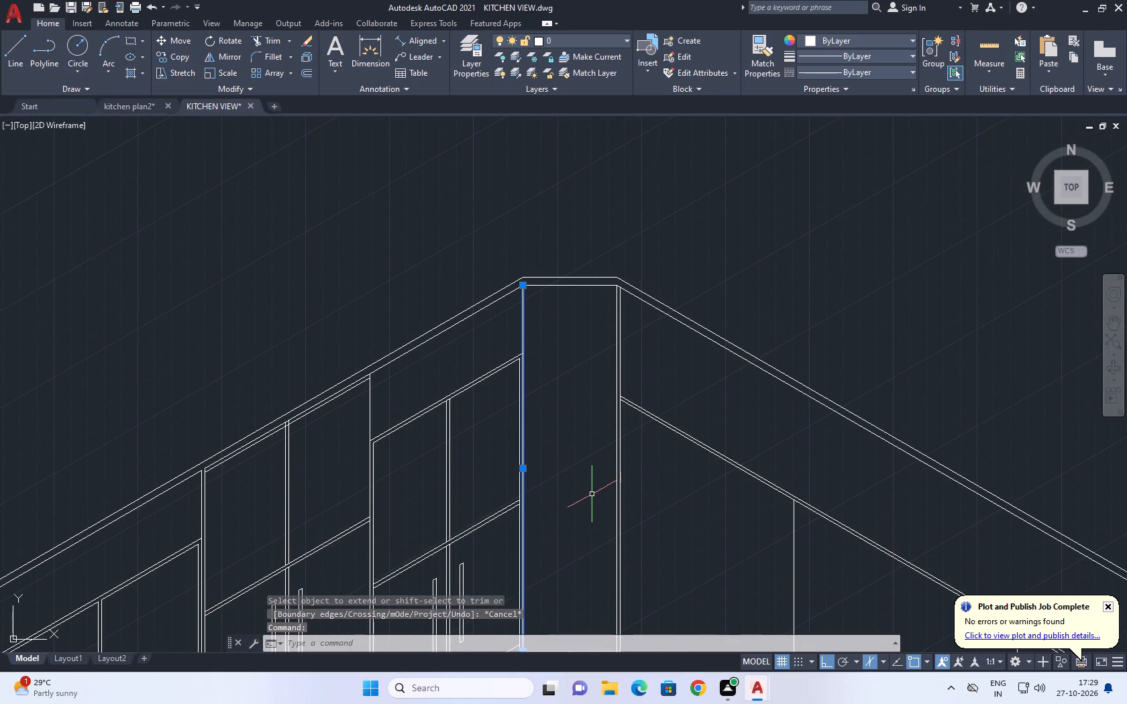
pyautogui.press('d')
pyautogui.write('IV')
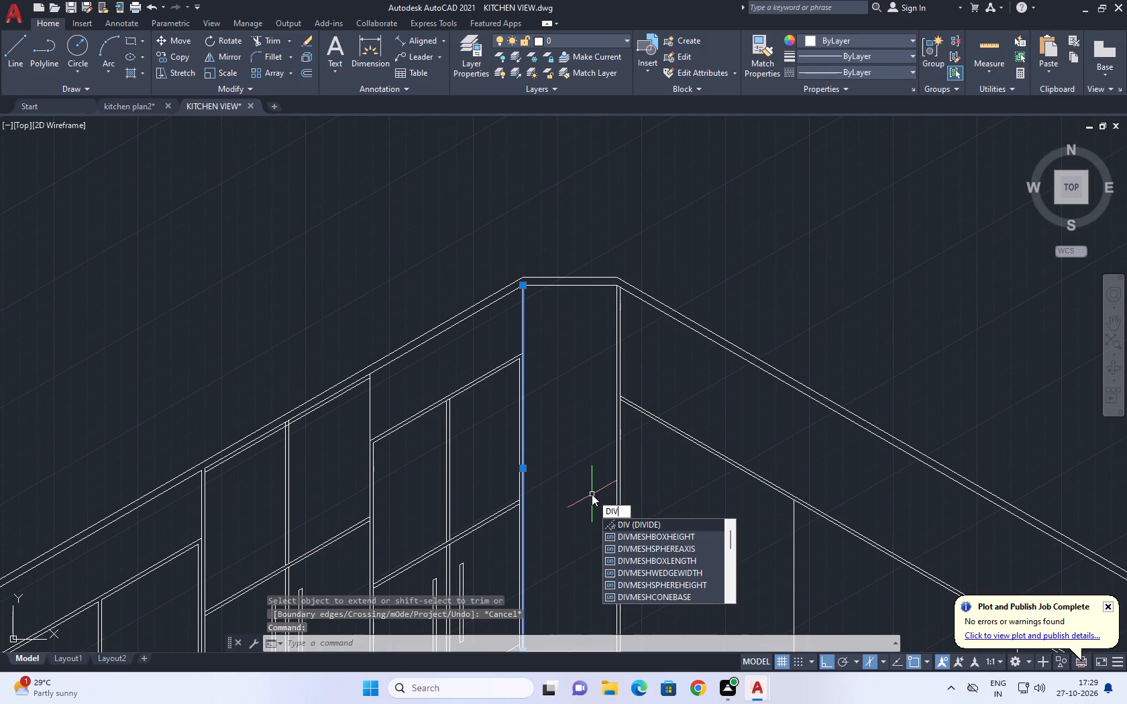
pyautogui.press('space')
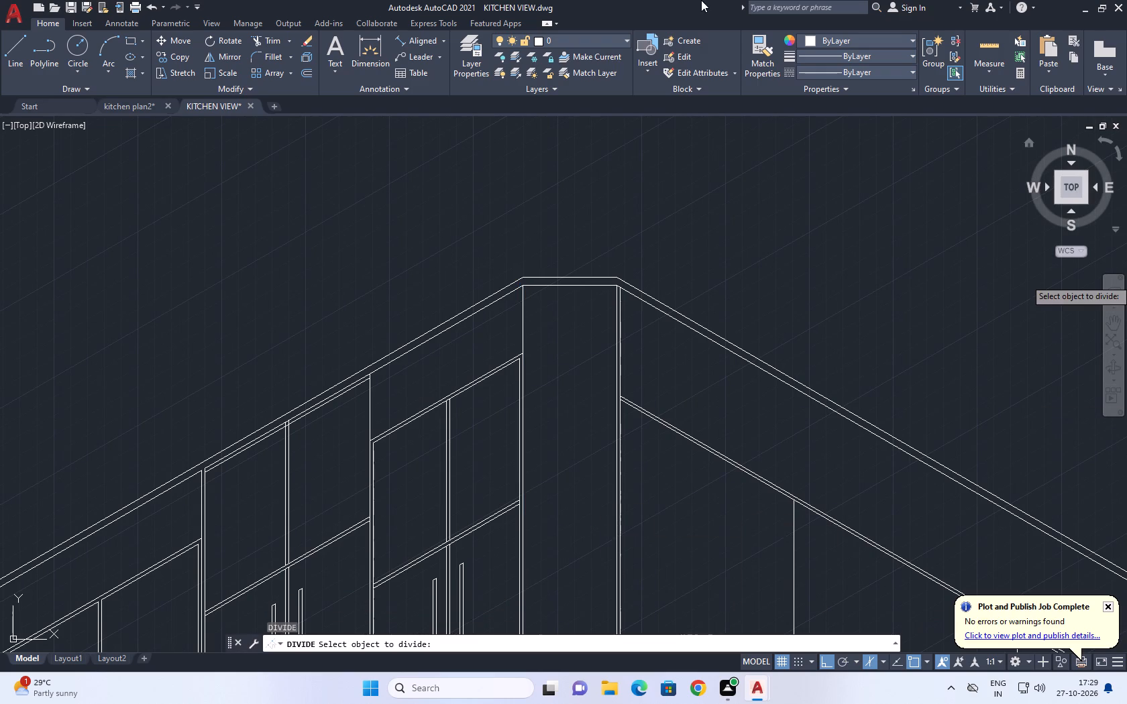
pyautogui.click(523, 313)
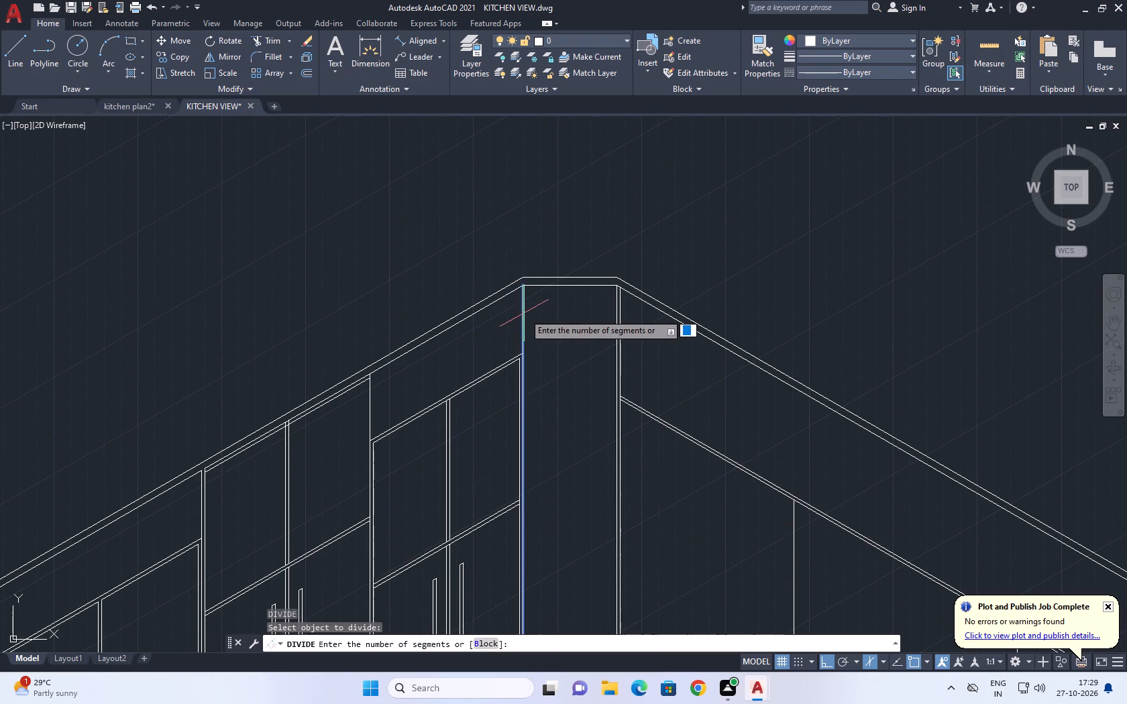
pyautogui.moveTo(551, 306); pyautogui.dragTo(460, 204, button='middle')
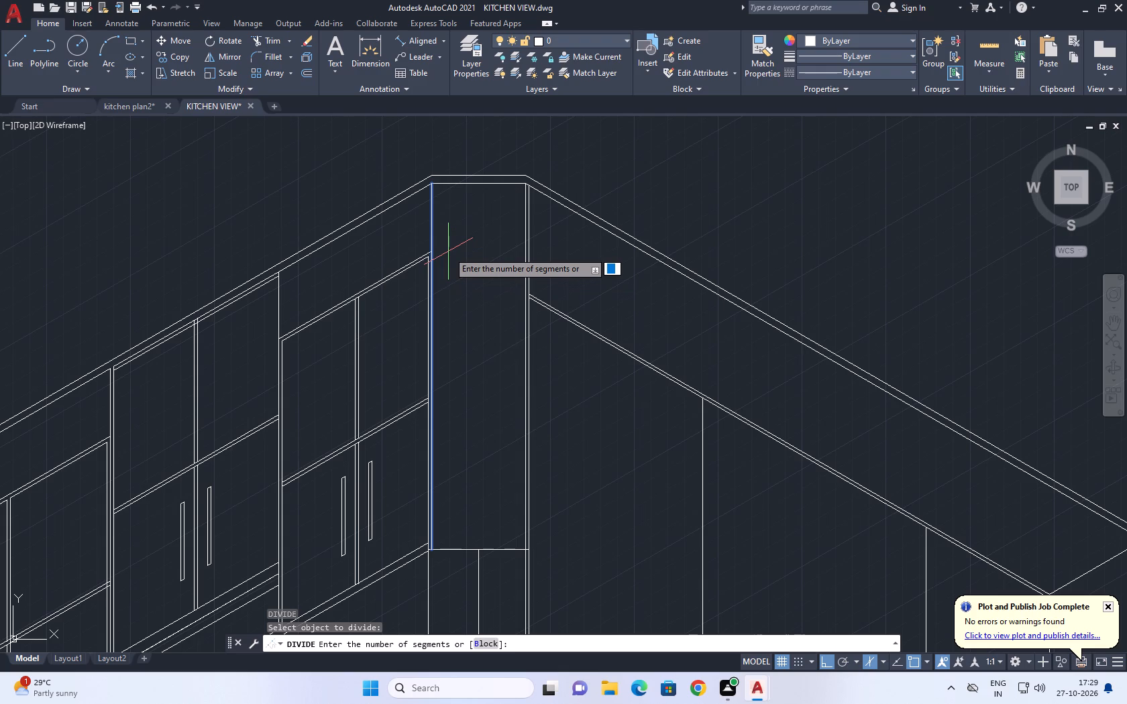
pyautogui.press('3')
pyautogui.press('Return')
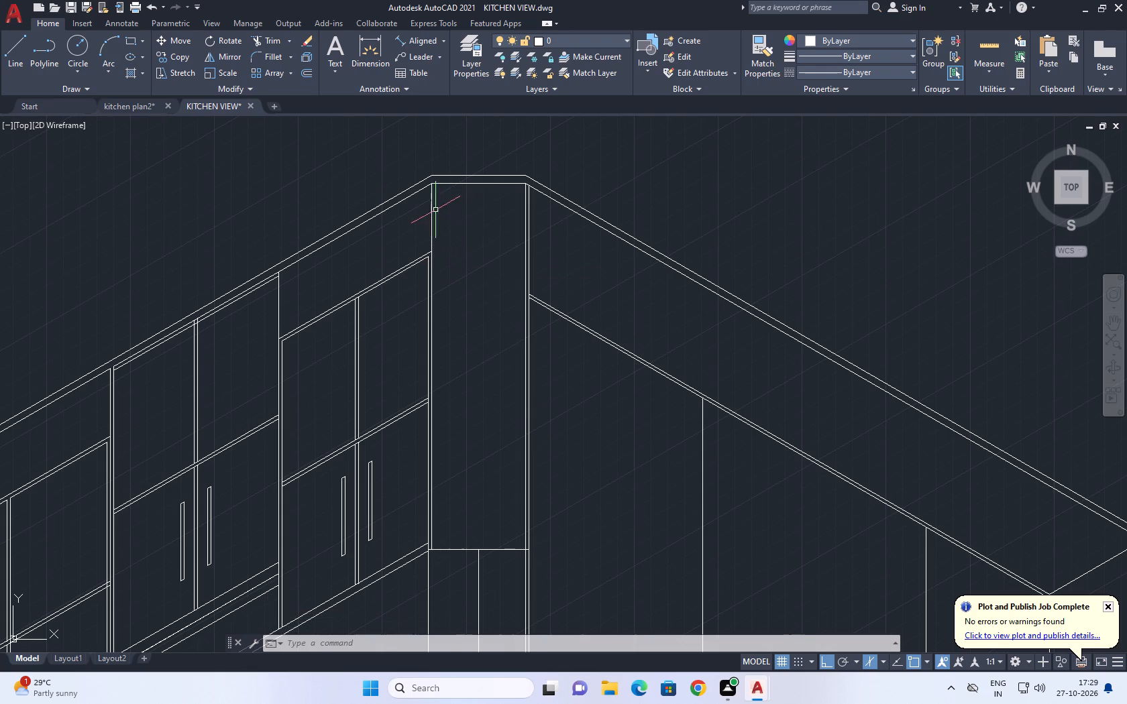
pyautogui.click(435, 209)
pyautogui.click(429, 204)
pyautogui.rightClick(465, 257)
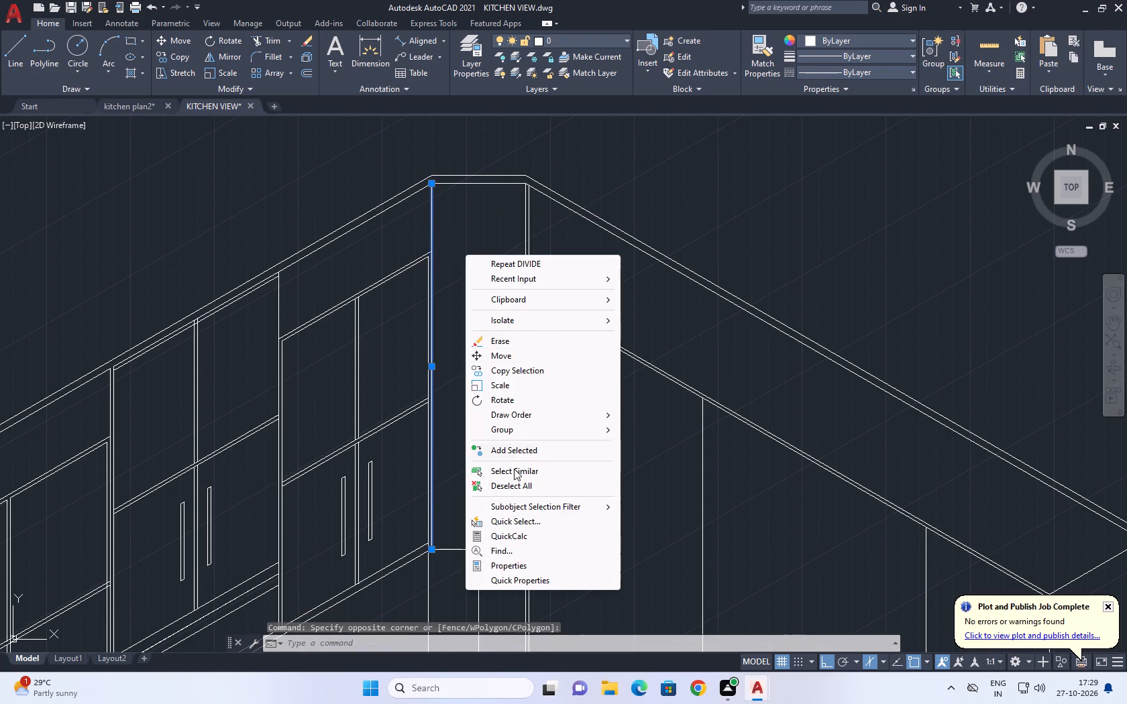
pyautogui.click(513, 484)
# Start a line across the corner panel from the upper division point on its handle-bay-side inner vertical.
pyautogui.click(14, 50)
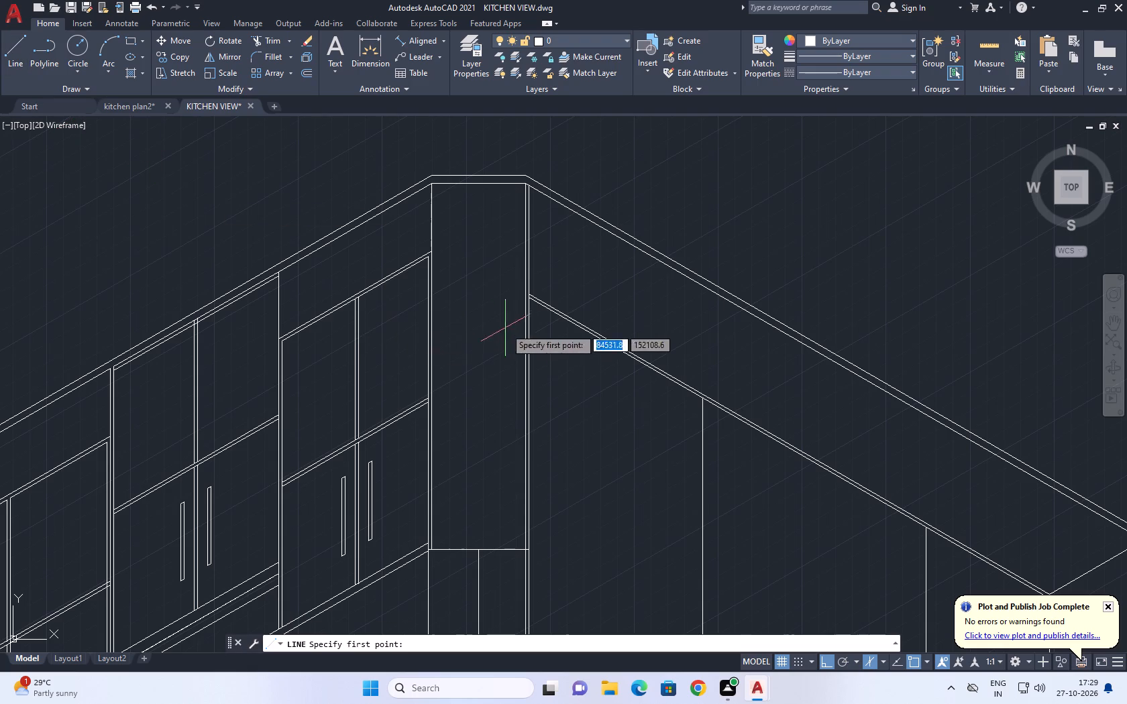
pyautogui.click(427, 306)
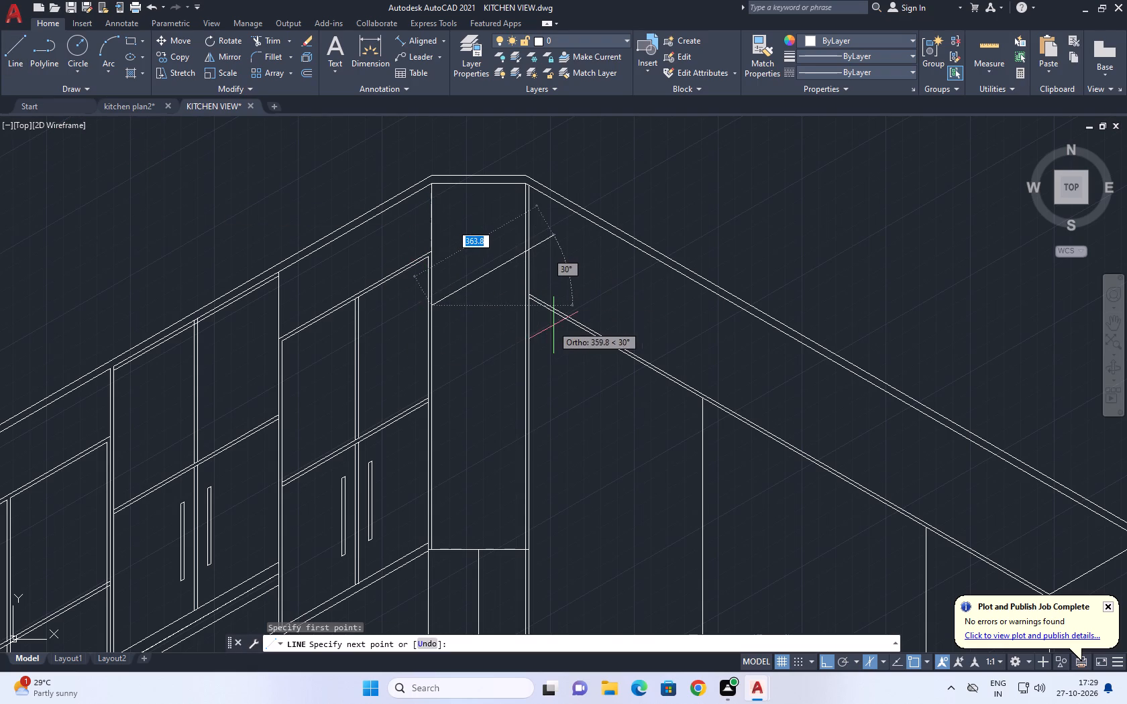
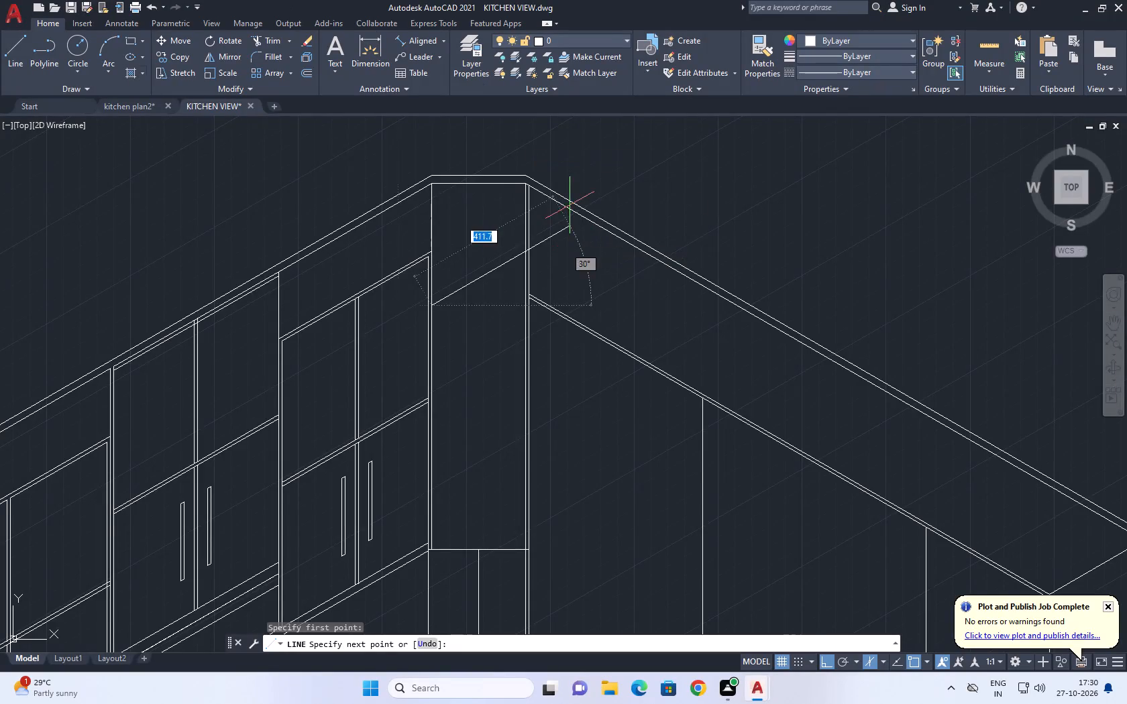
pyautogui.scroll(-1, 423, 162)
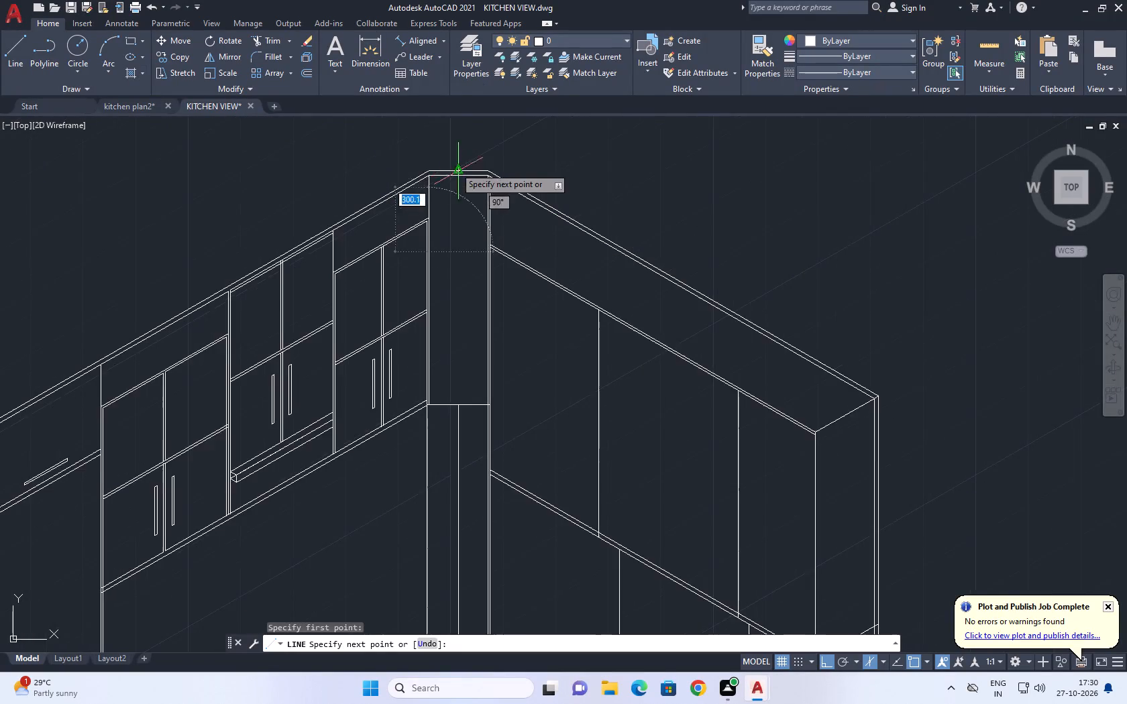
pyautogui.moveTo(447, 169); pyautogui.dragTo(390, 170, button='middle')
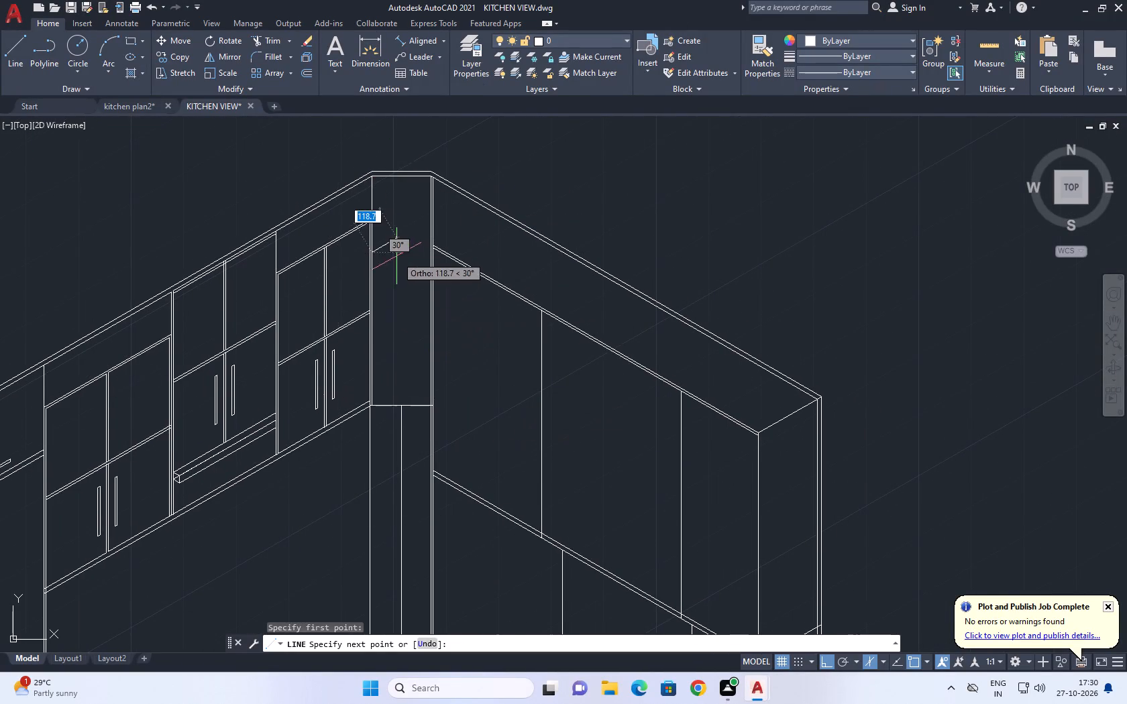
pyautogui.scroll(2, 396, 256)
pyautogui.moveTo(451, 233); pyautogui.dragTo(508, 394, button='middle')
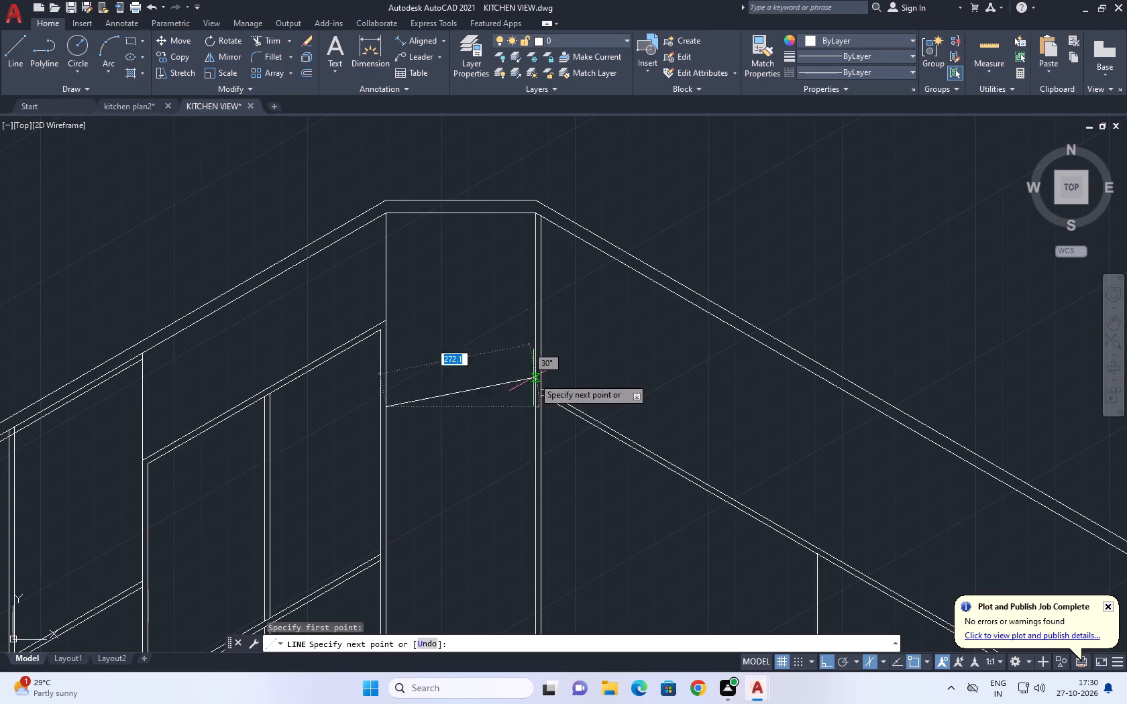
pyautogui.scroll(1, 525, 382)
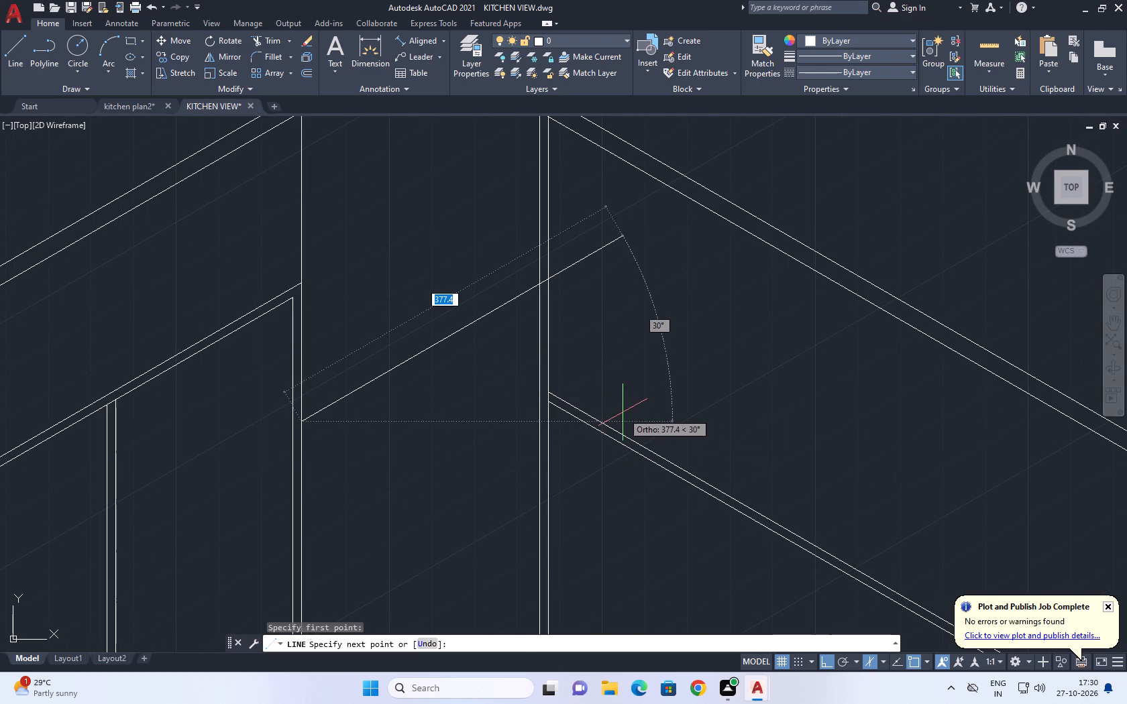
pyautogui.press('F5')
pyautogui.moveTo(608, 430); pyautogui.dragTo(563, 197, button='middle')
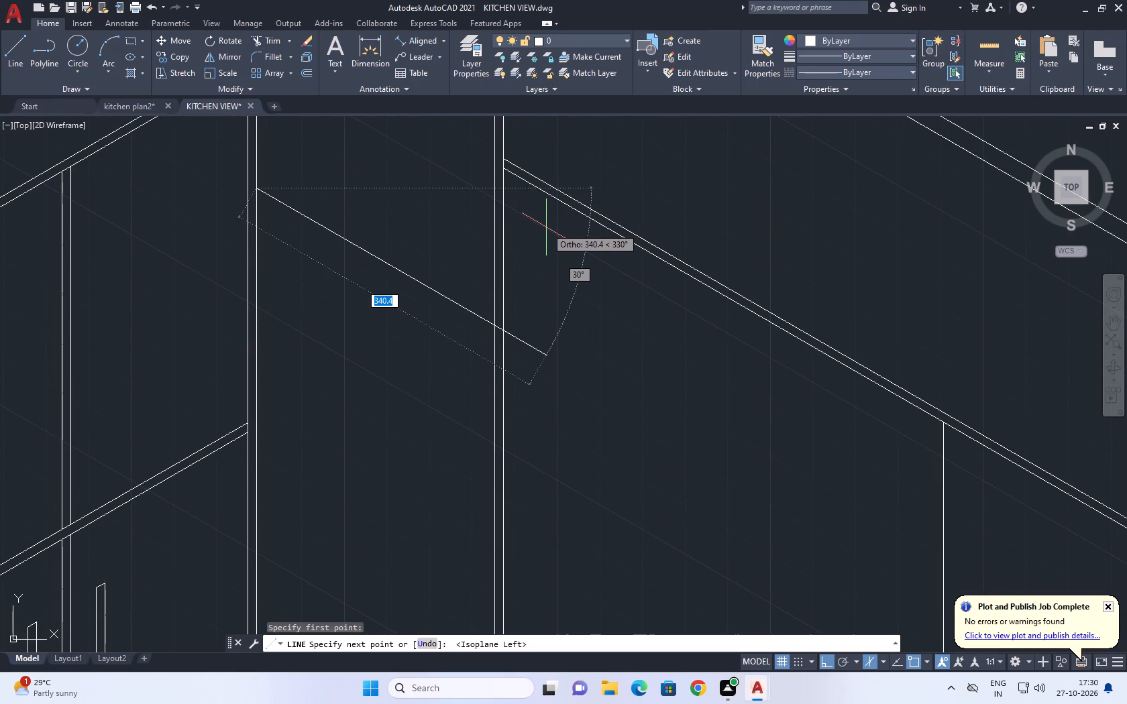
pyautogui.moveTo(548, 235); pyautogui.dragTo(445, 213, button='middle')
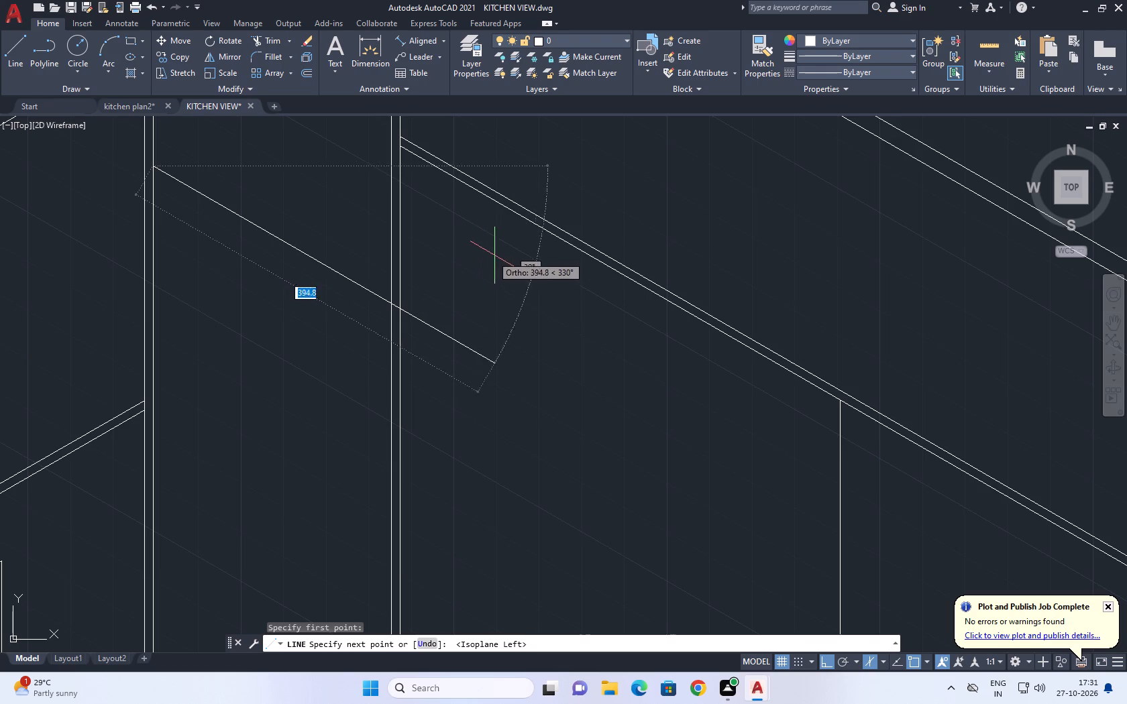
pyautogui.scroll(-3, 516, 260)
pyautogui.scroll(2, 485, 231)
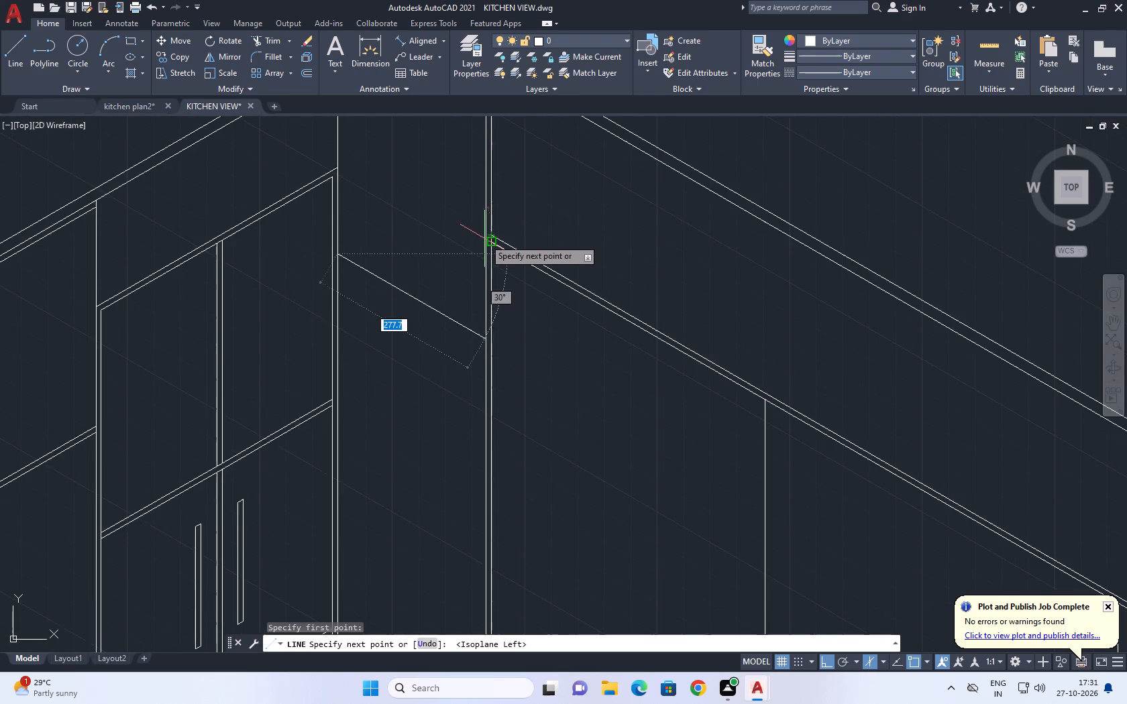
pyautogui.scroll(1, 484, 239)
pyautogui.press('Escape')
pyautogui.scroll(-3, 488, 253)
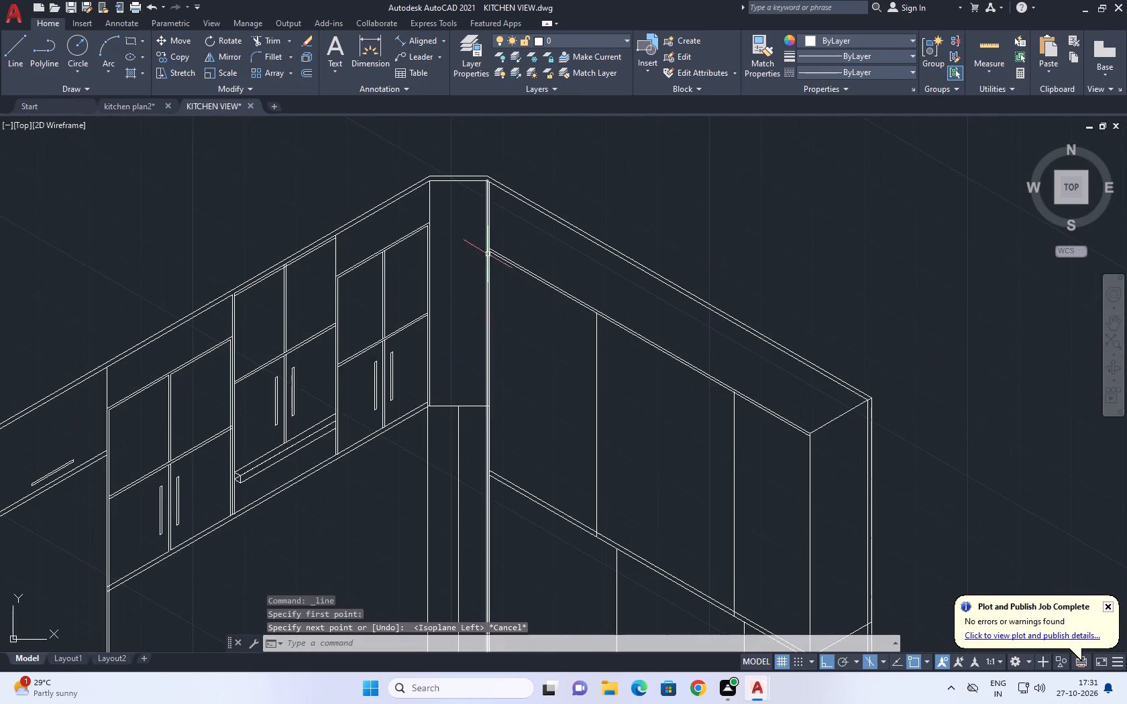
# Draw a slanted line at 330° from the upper division point on the handle-bay side, running just past the corner panel's opposite verticals.
pyautogui.write('L')
pyautogui.press('space')
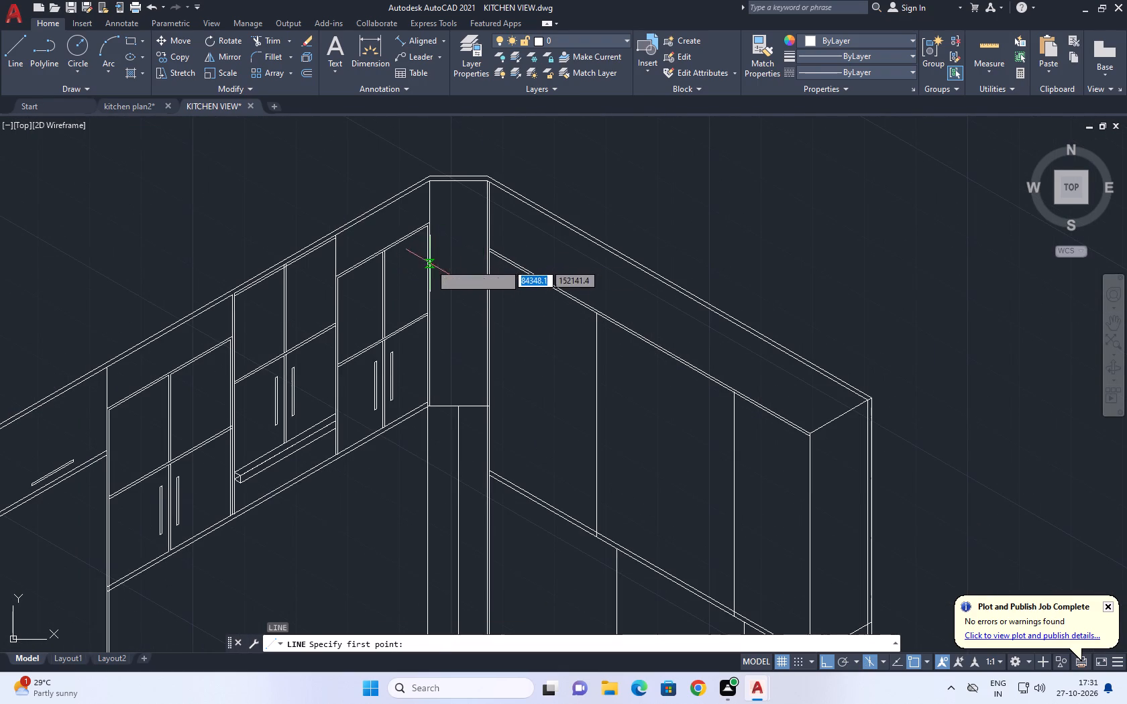
pyautogui.click(432, 258)
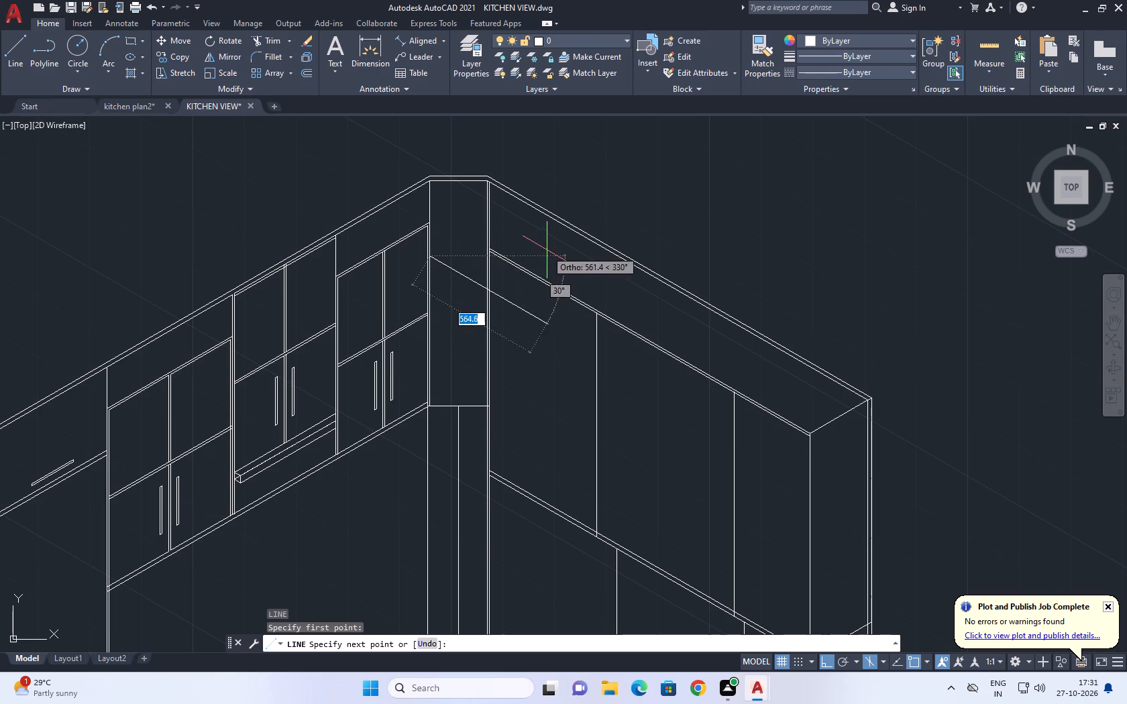
pyautogui.scroll(2, 547, 250)
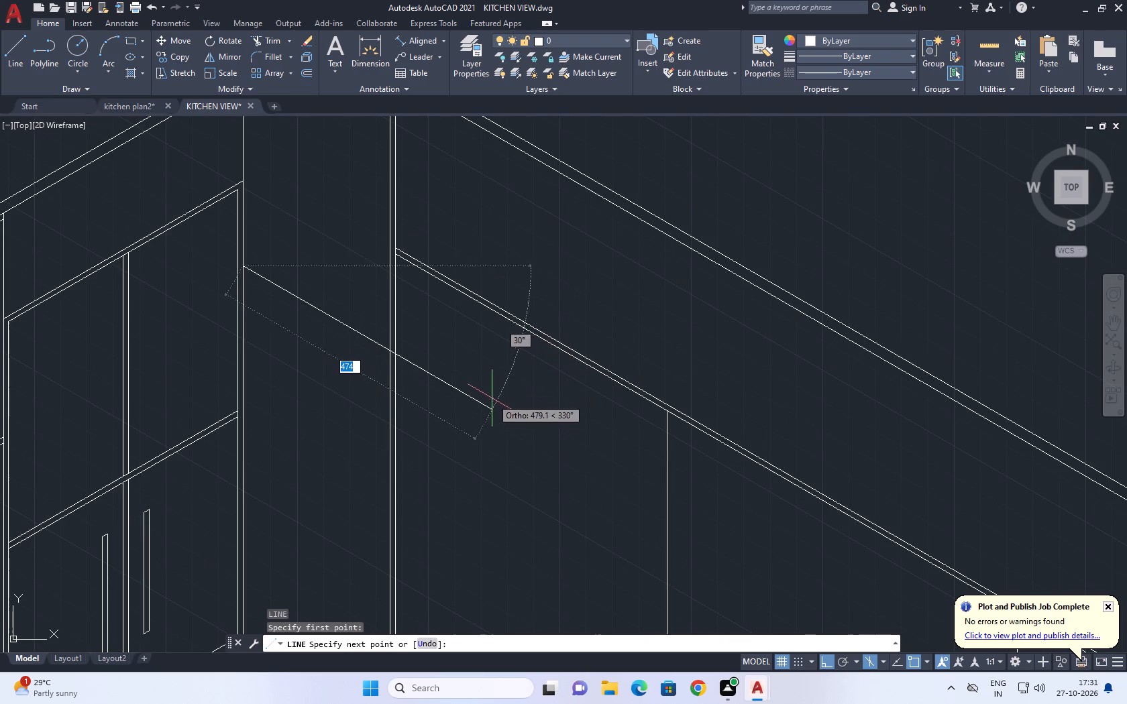
pyautogui.scroll(-2, 431, 346)
pyautogui.scroll(2, 419, 333)
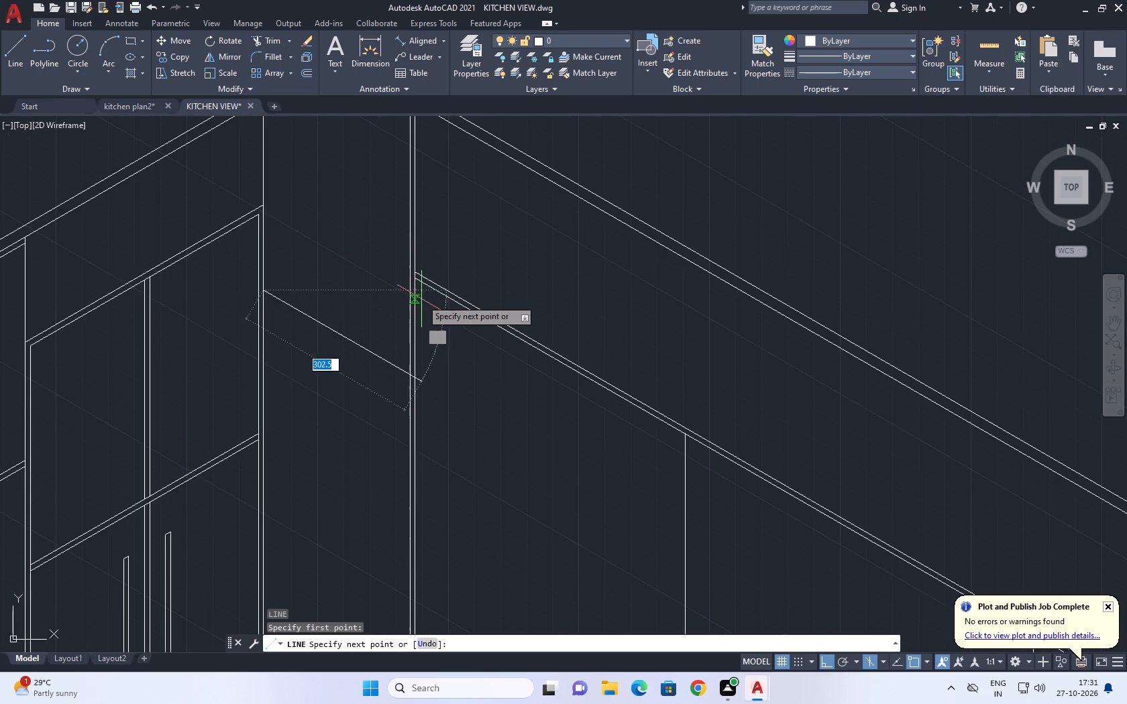
pyautogui.click(433, 333)
pyautogui.press('Escape')
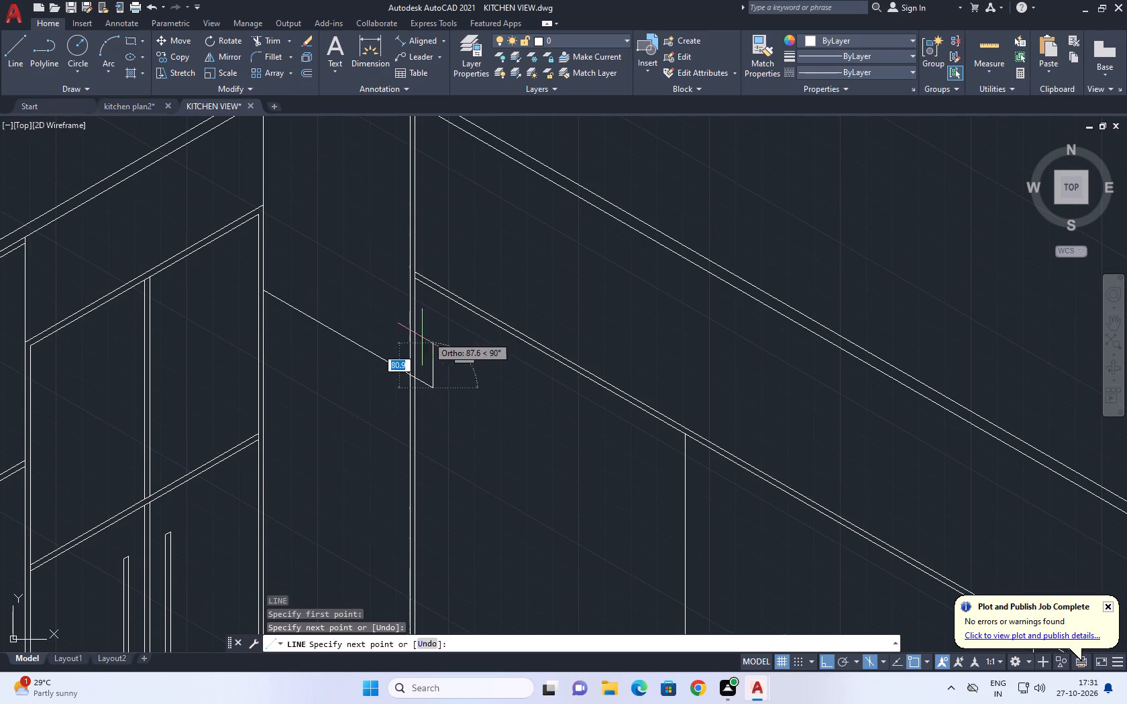
pyautogui.scroll(-3, 383, 333)
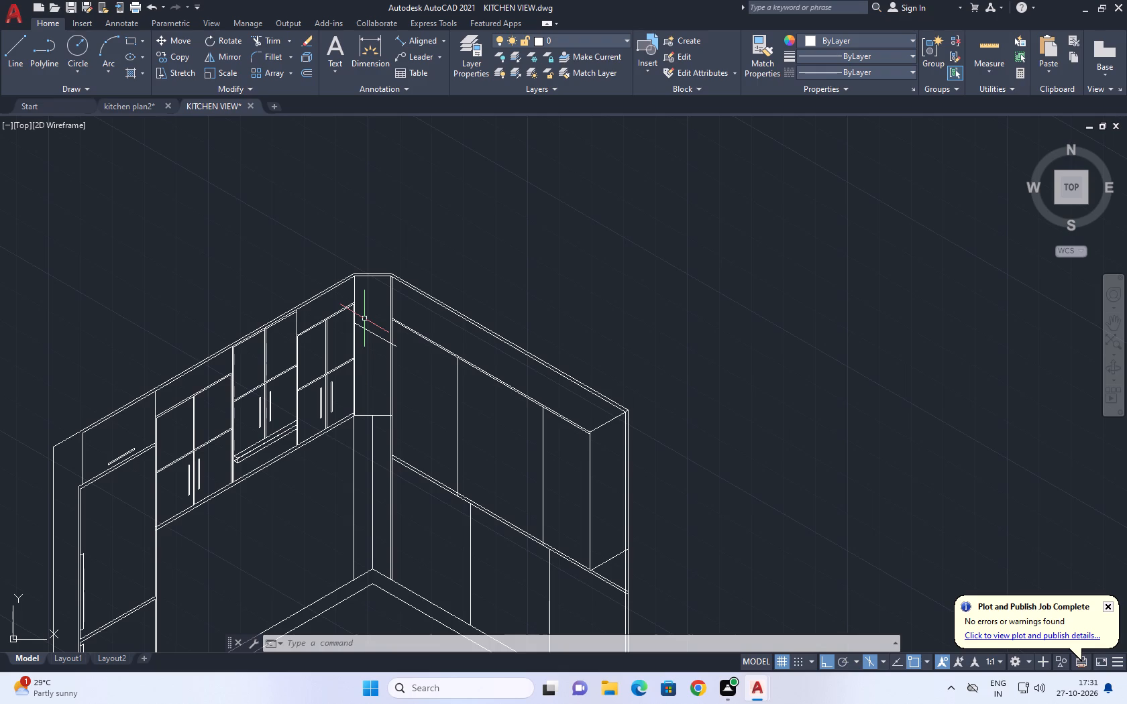
# Trim off the part of the corner panel's inner vertical, on the side away from the handle bays, that runs below the horizontal bottom line.
pyautogui.moveTo(222, 342); pyautogui.dragTo(44, 355, button='middle')
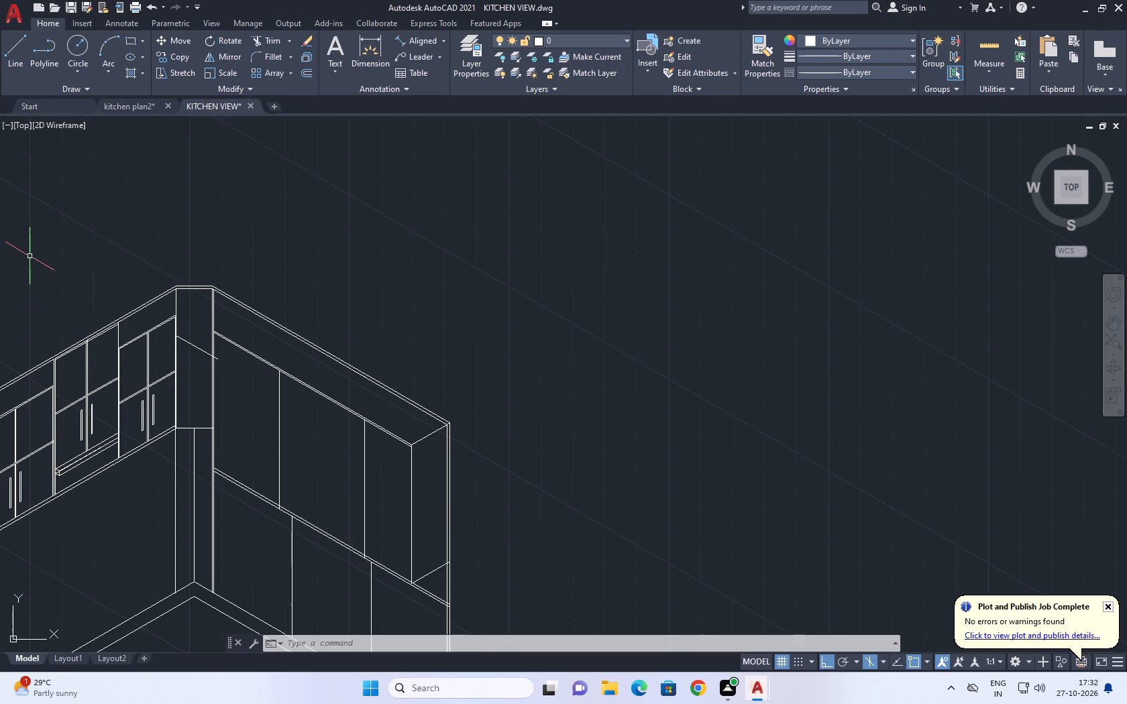
pyautogui.moveTo(316, 320); pyautogui.dragTo(445, 291, button='middle')
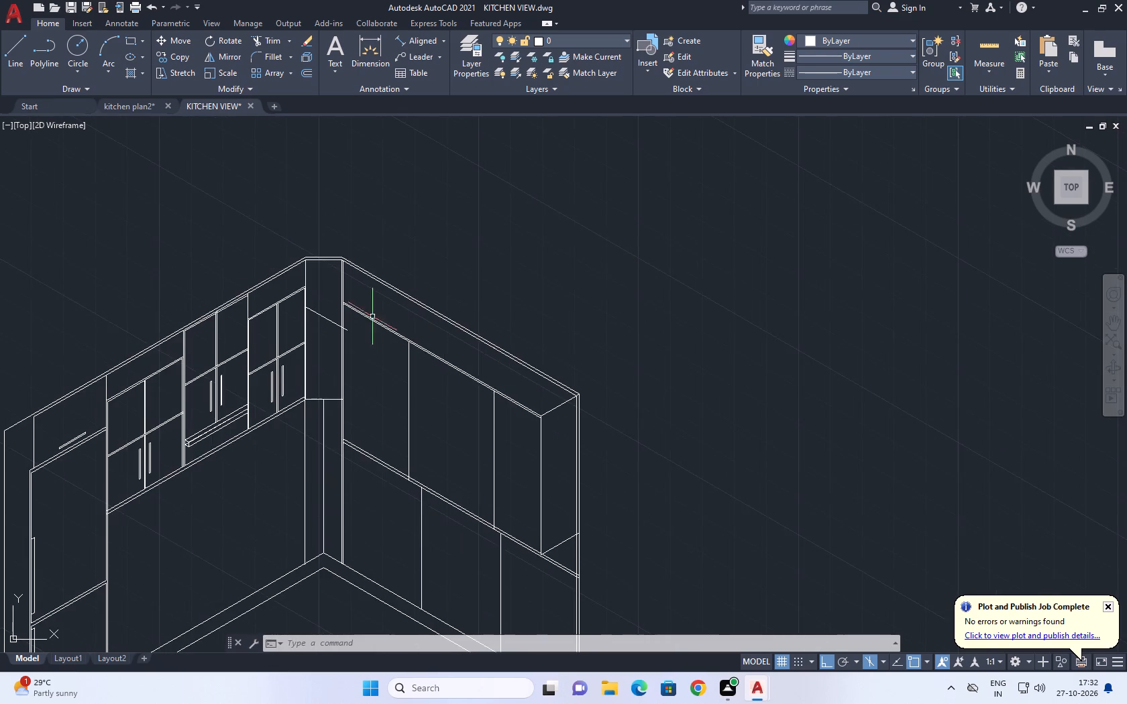
pyautogui.scroll(3, 331, 322)
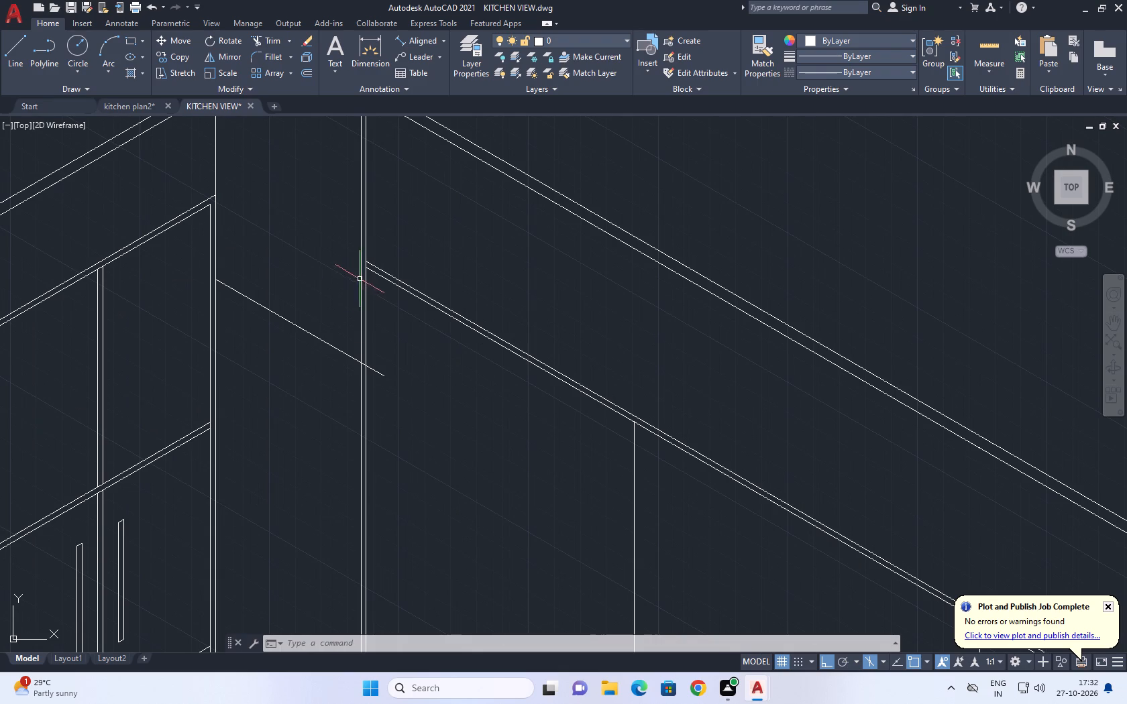
pyautogui.click(364, 281)
pyautogui.rightClick(504, 234)
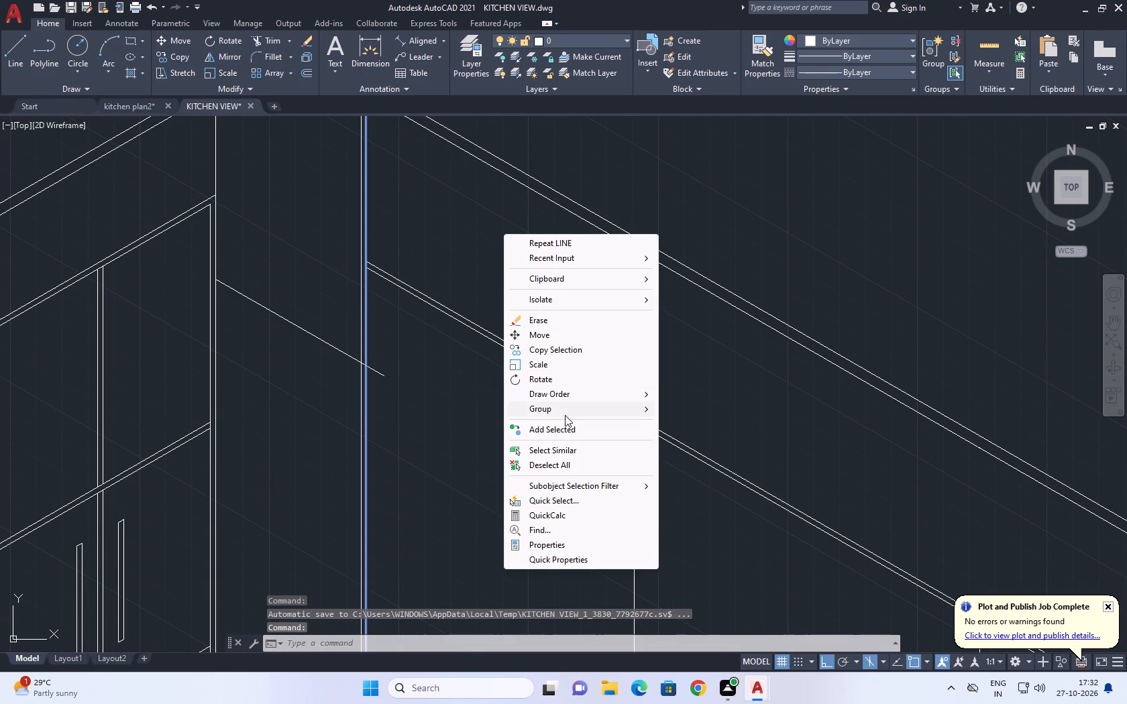
pyautogui.click(566, 465)
pyautogui.scroll(-4, 555, 377)
pyautogui.scroll(2, 533, 425)
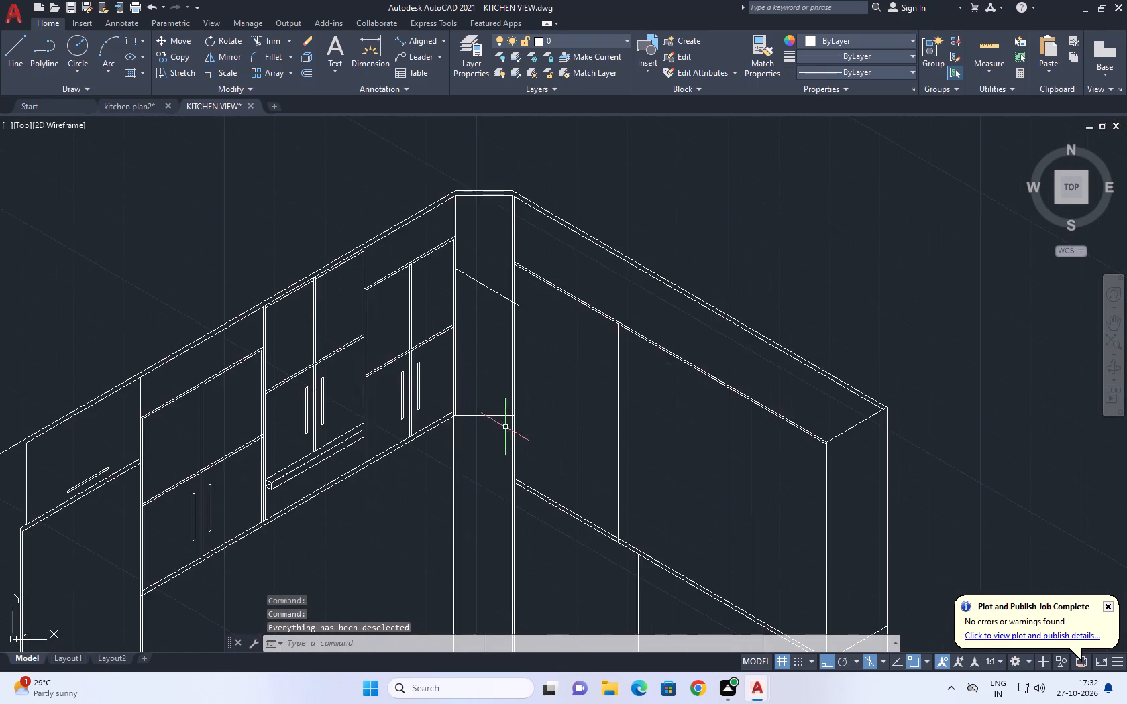
pyautogui.scroll(3, 504, 427)
pyautogui.moveTo(500, 424); pyautogui.dragTo(527, 424, button='middle')
pyautogui.press('t')
pyautogui.write('R')
pyautogui.press('space')
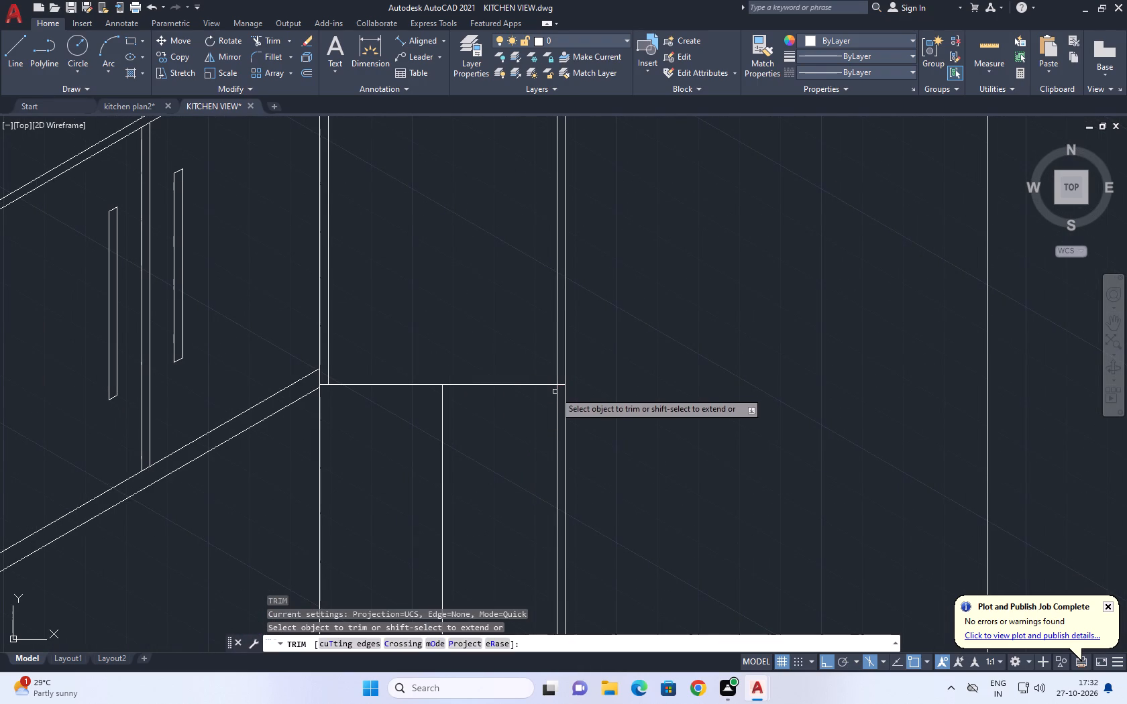
pyautogui.click(558, 396)
pyautogui.press('Escape')
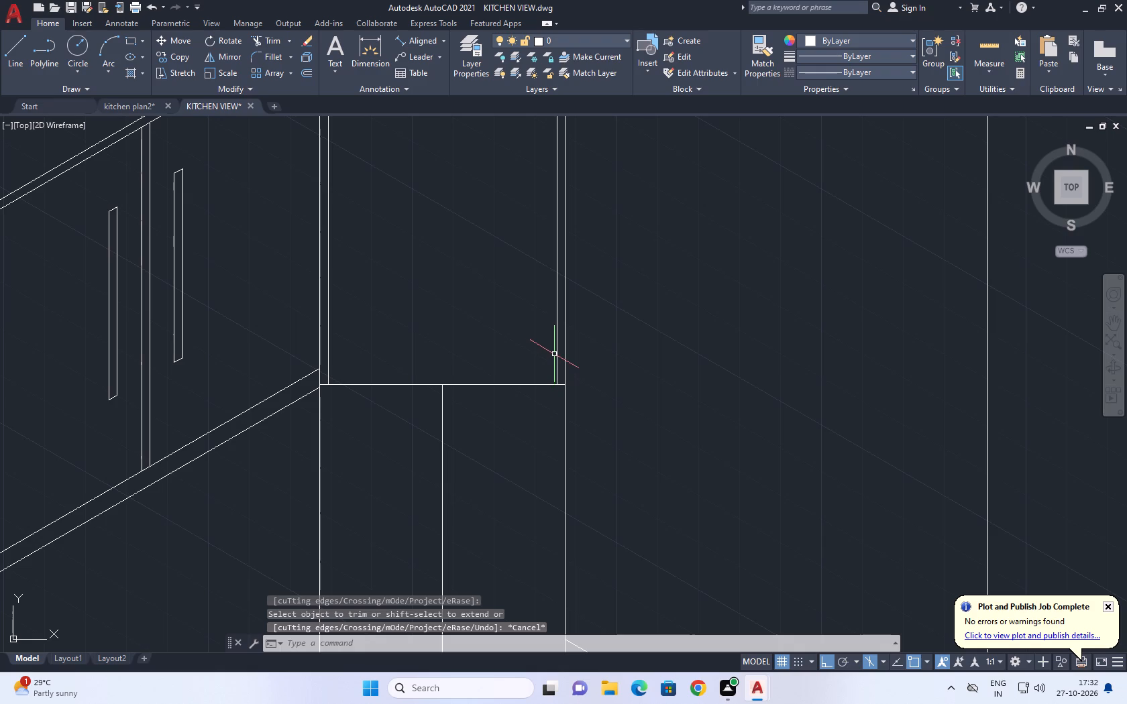
# Divide the trimmed inner vertical on the corner panel's far side into 3 equal segments.
pyautogui.click(556, 351)
pyautogui.press('d')
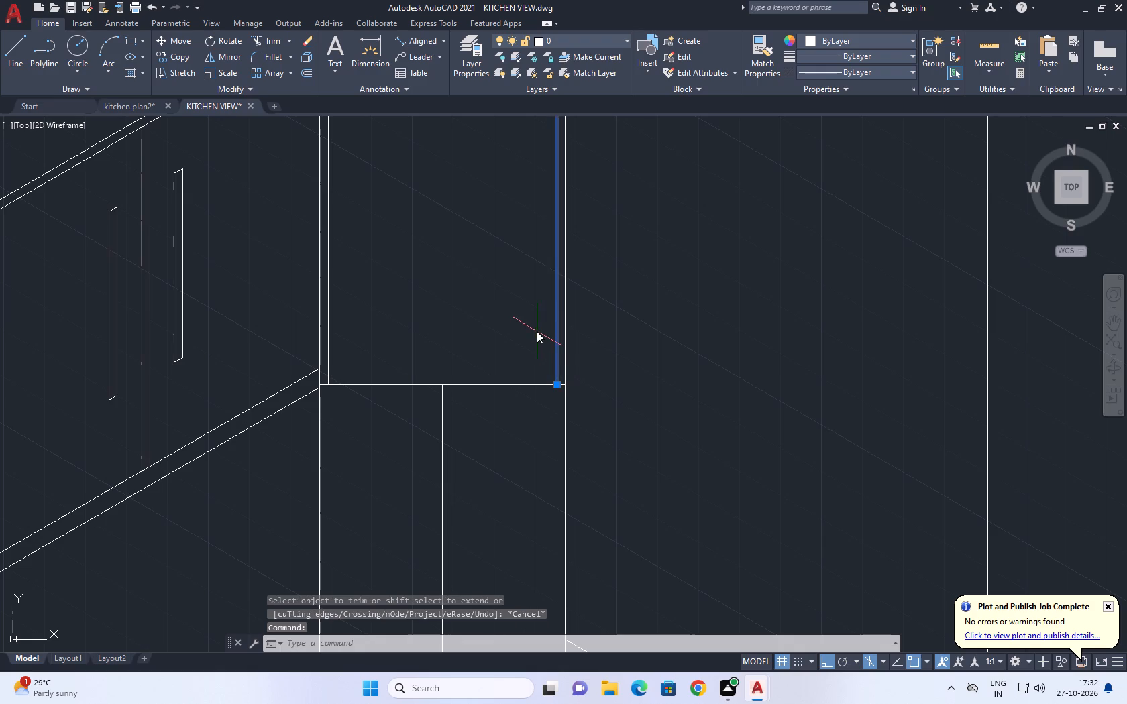
pyautogui.write('IV')
pyautogui.press('space')
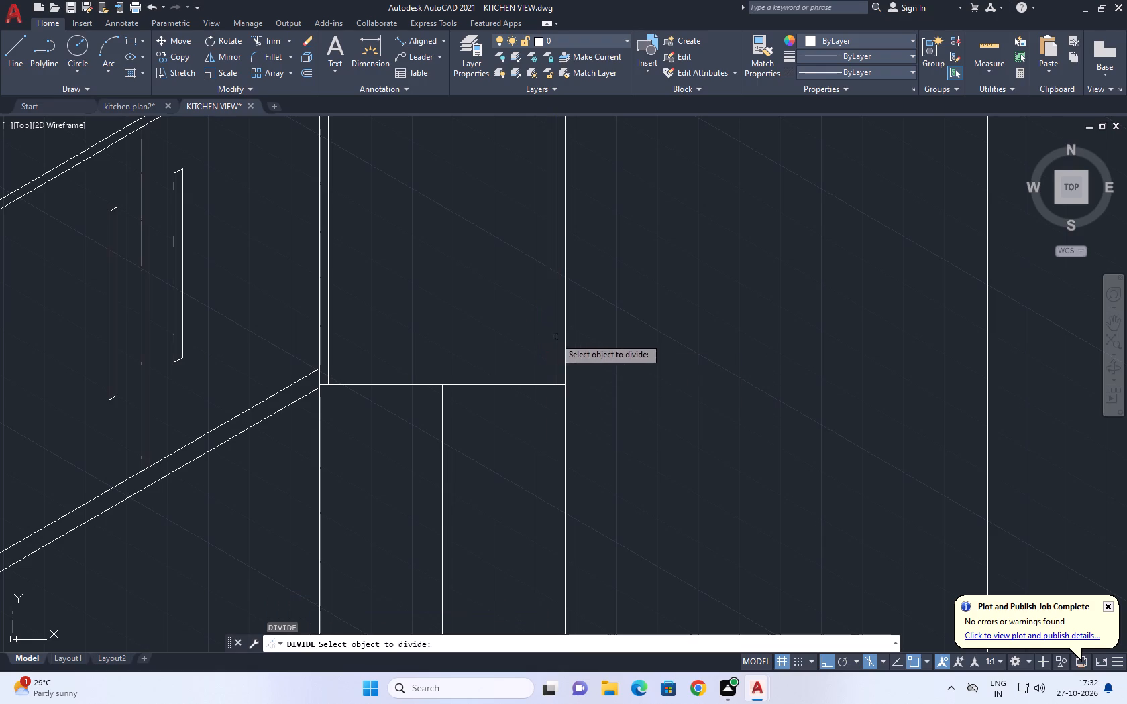
pyautogui.click(559, 337)
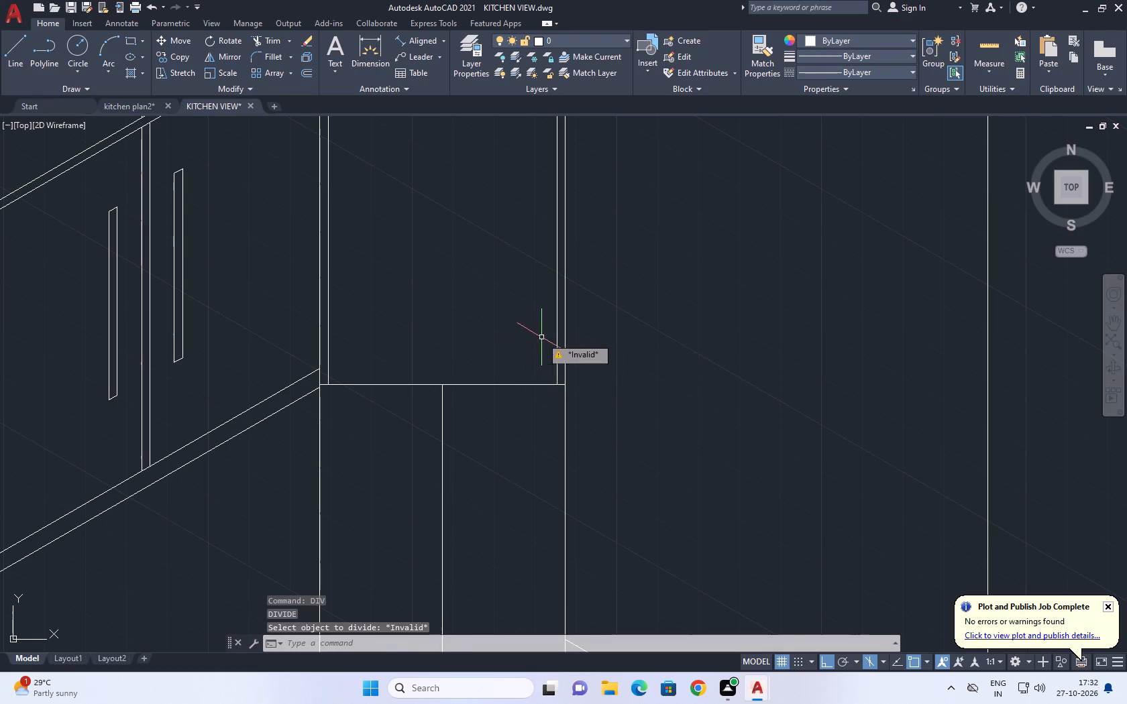
pyautogui.press('Escape')
pyautogui.click(559, 340)
pyautogui.click(554, 351)
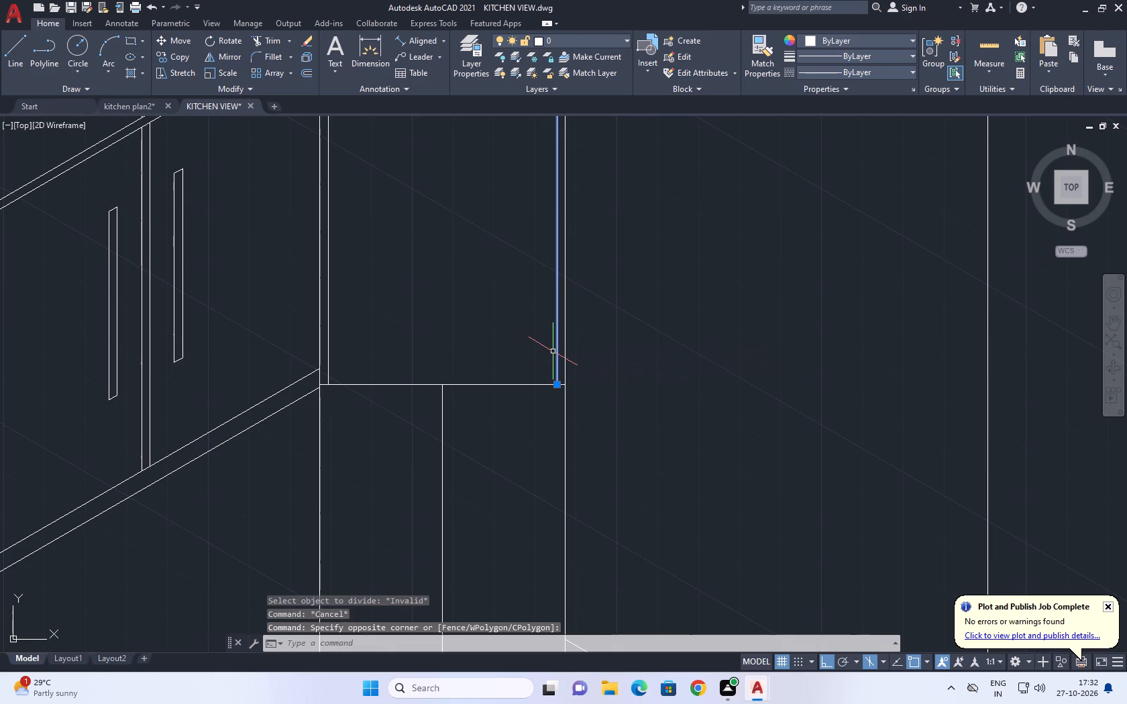
pyautogui.write('DIV')
pyautogui.press('space')
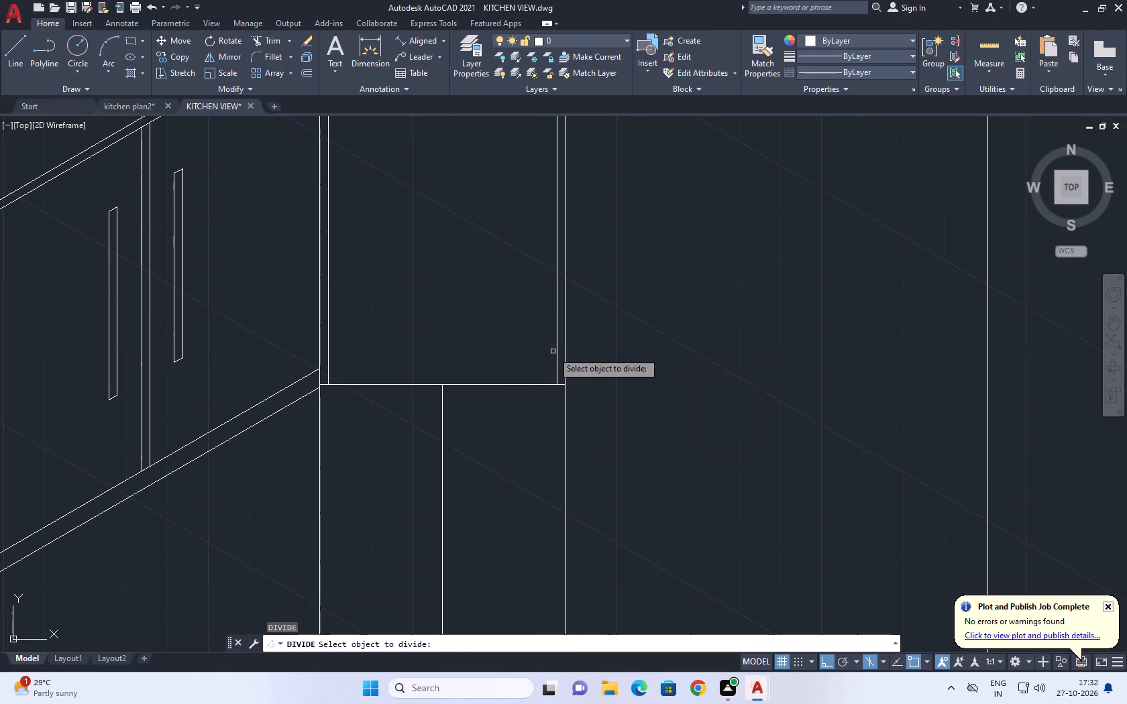
pyautogui.click(556, 347)
pyautogui.press('3')
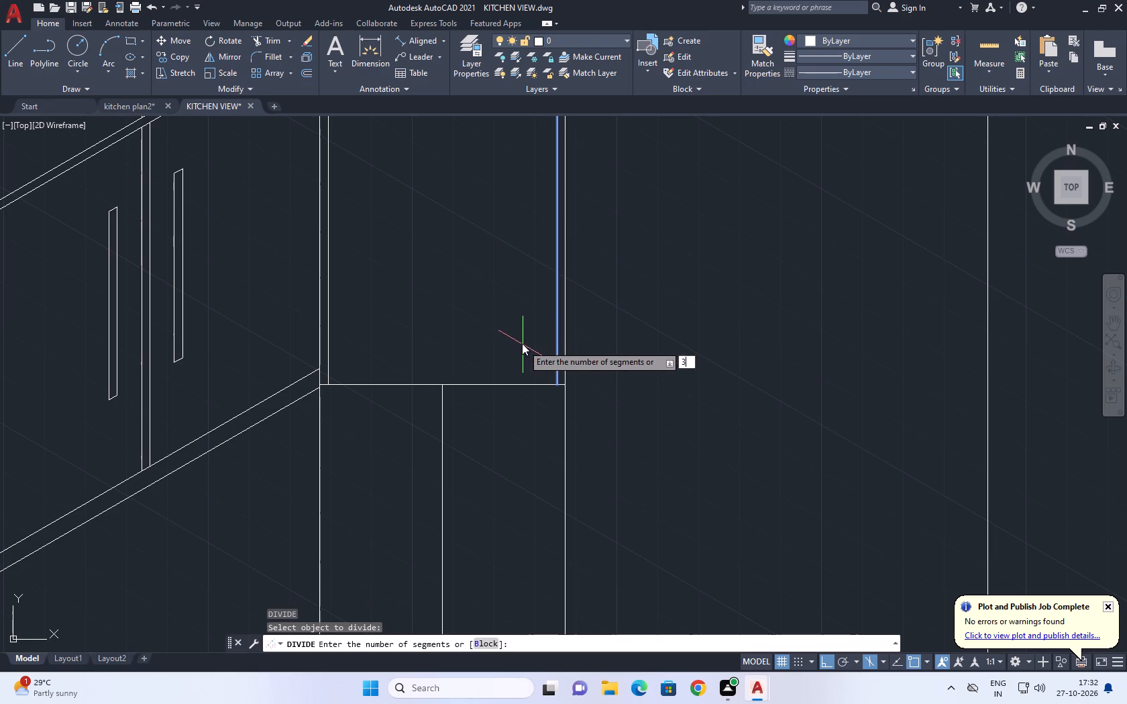
pyautogui.press('space')
# Draw a slanted line about 203 long at 150° from the lower division point on the far-side inner vertical into the corner panel.
pyautogui.press('l')
pyautogui.press('space')
pyautogui.scroll(-5, 535, 351)
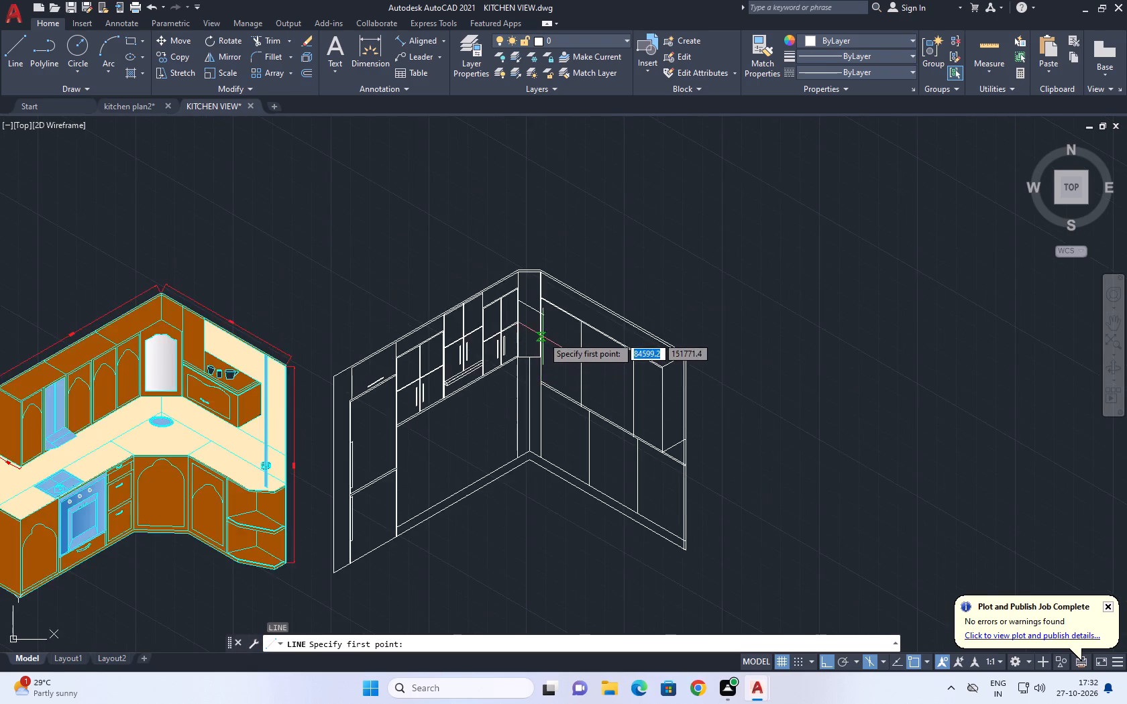
pyautogui.scroll(3, 543, 336)
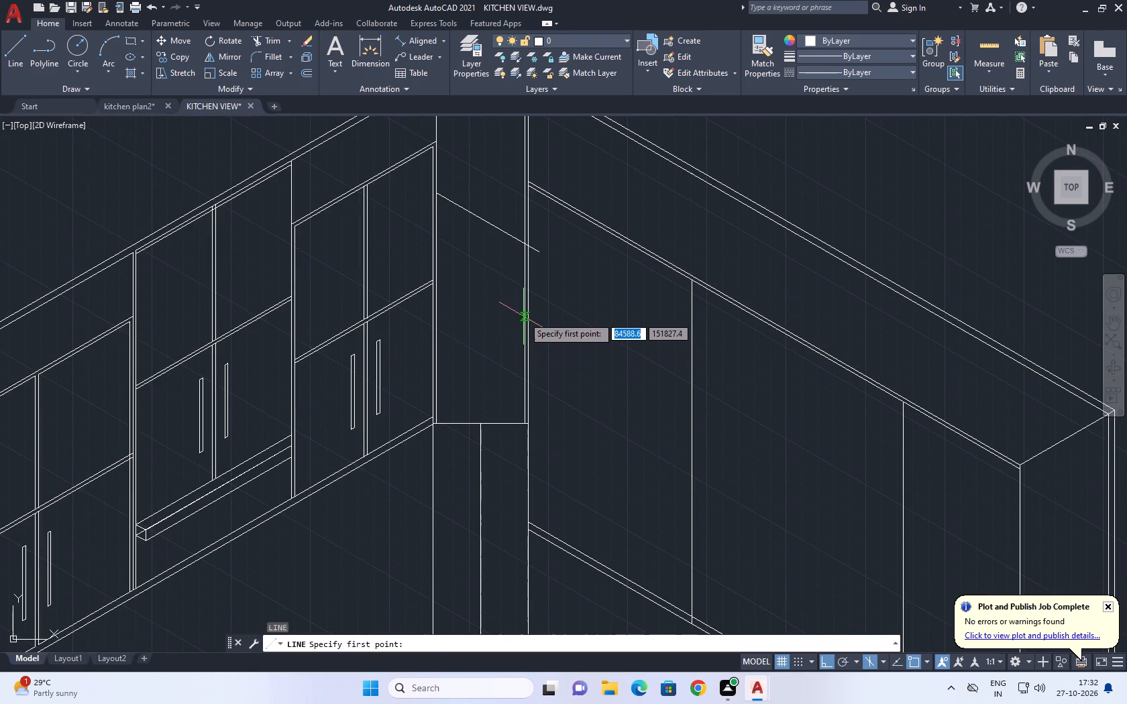
pyautogui.click(522, 304)
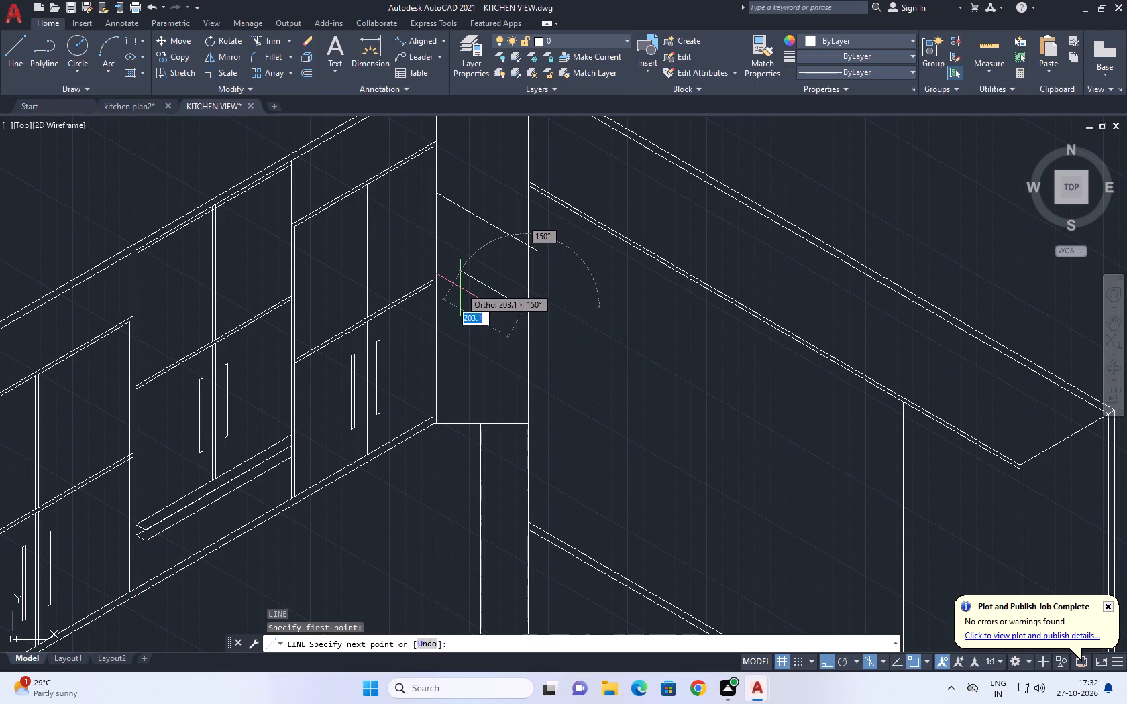
pyautogui.click(460, 288)
pyautogui.press('space')
# Draw a horizontal line across the corner panel joining the upper division points of its two inner verticals.
pyautogui.moveTo(513, 260); pyautogui.dragTo(566, 373, button='middle')
pyautogui.press('space')
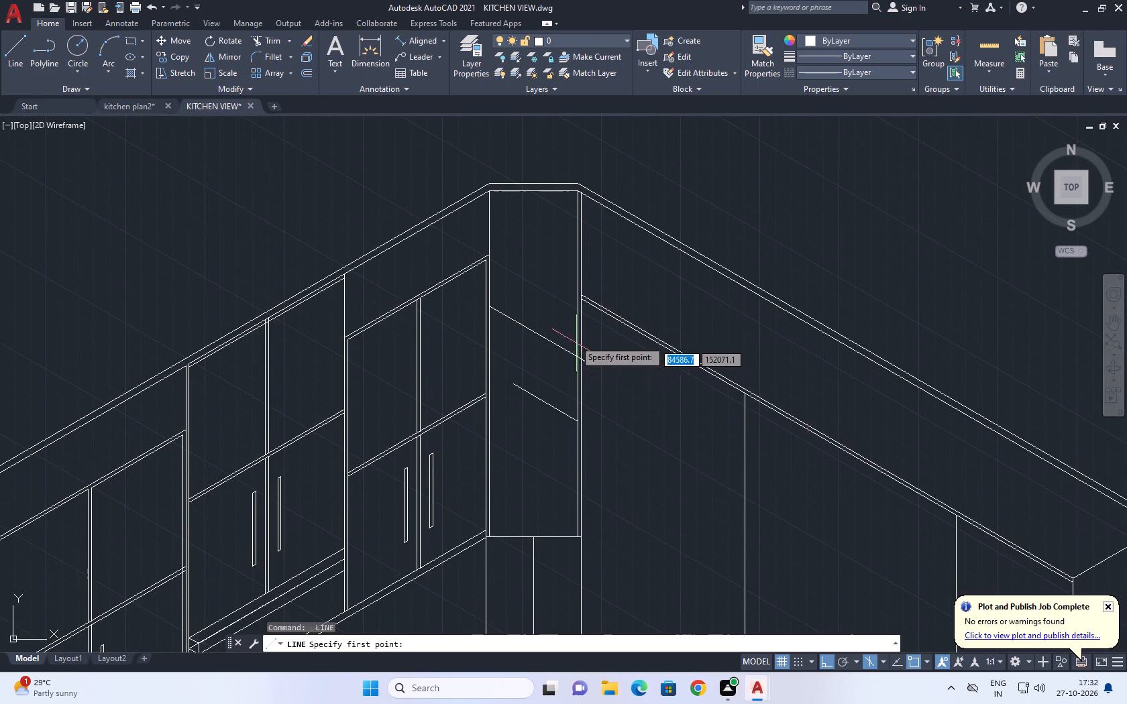
pyautogui.click(576, 306)
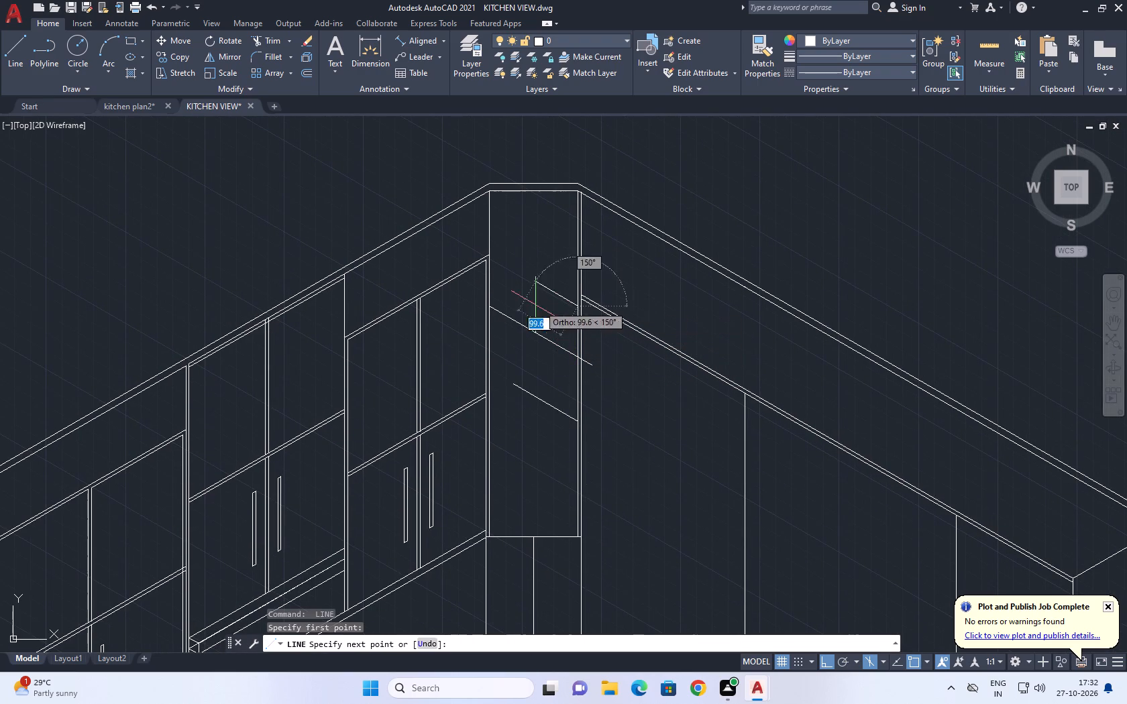
pyautogui.scroll(2, 497, 311)
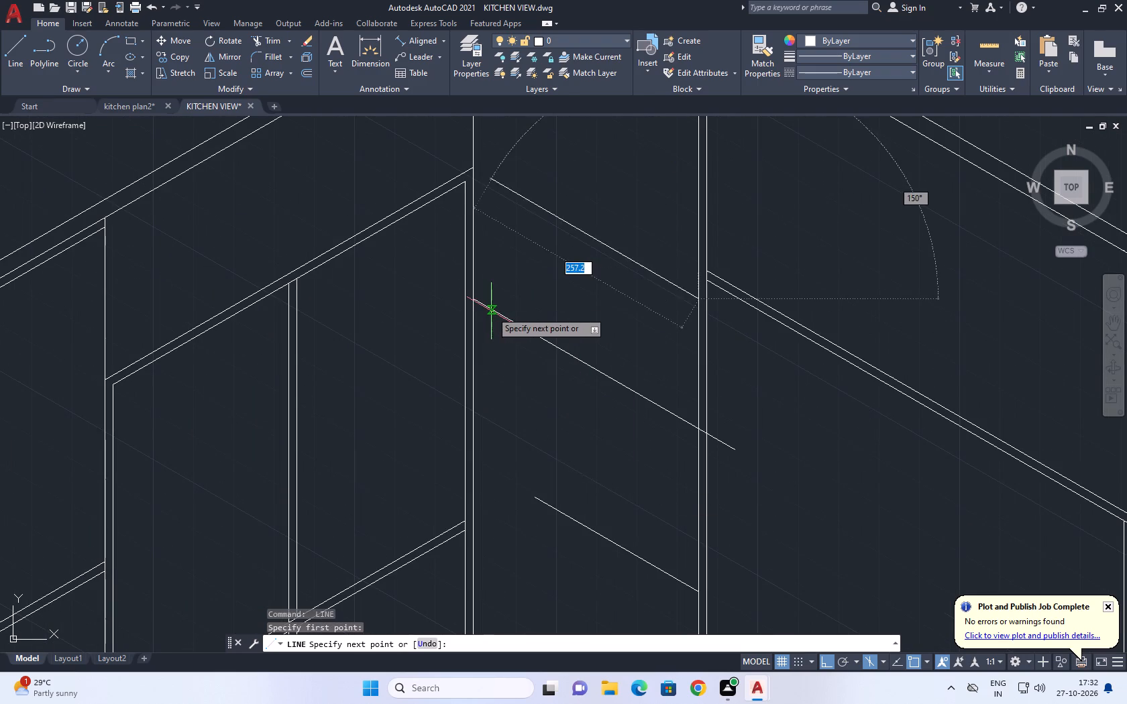
pyautogui.scroll(1, 472, 302)
pyautogui.click(470, 300)
pyautogui.press('Escape')
pyautogui.scroll(-4, 556, 298)
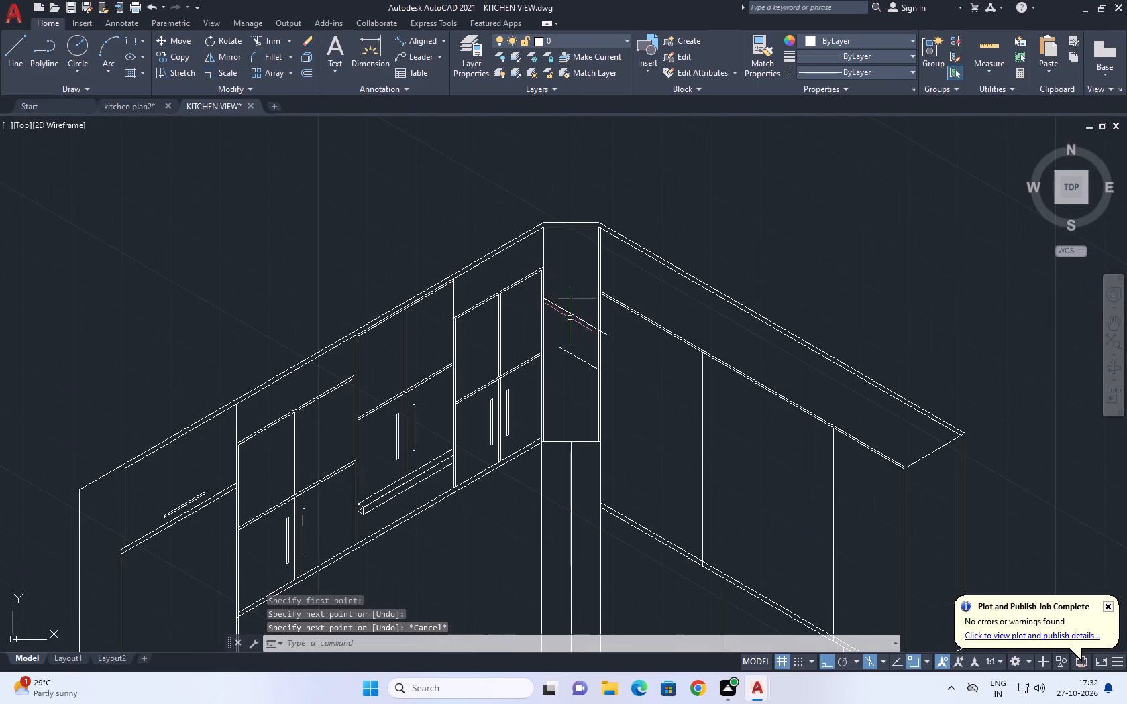
# Draw a horizontal line across the corner panel joining the lower division points of its two inner verticals.
pyautogui.press('space')
pyautogui.scroll(1, 549, 357)
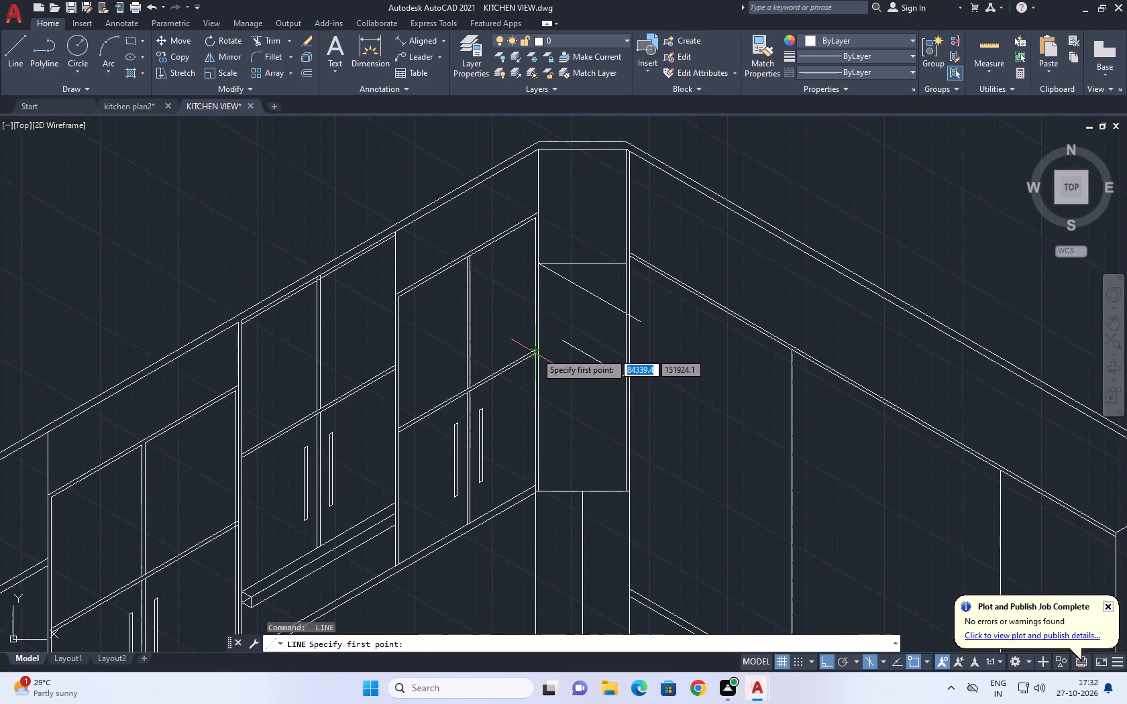
pyautogui.click(540, 381)
pyautogui.scroll(2, 620, 377)
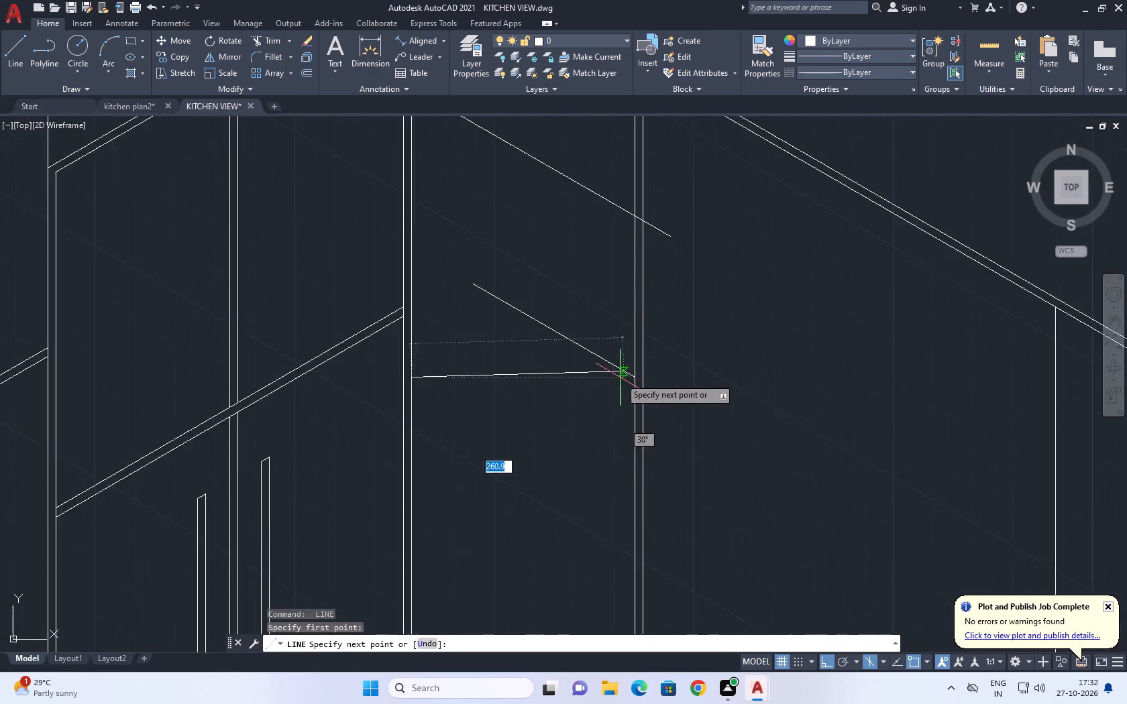
pyautogui.scroll(1, 620, 377)
pyautogui.click(645, 382)
pyautogui.press('Escape')
pyautogui.scroll(-3, 685, 383)
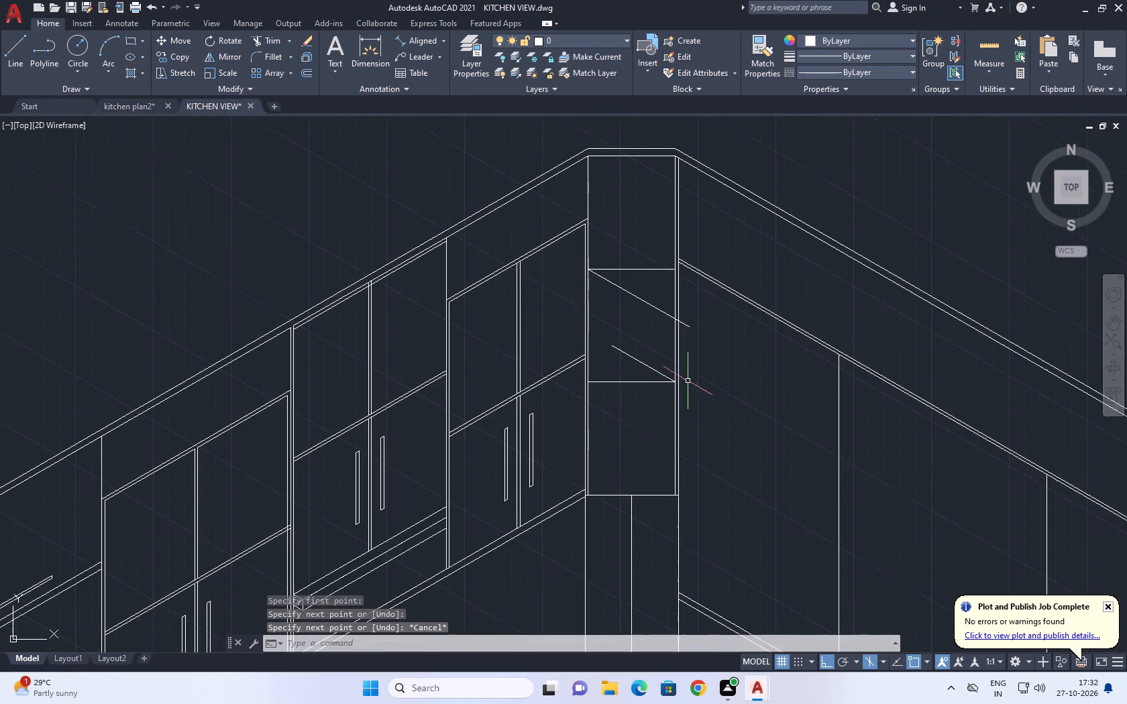
# Delete the two slanted construction lines in the corner panel's middle section.
pyautogui.click(661, 304)
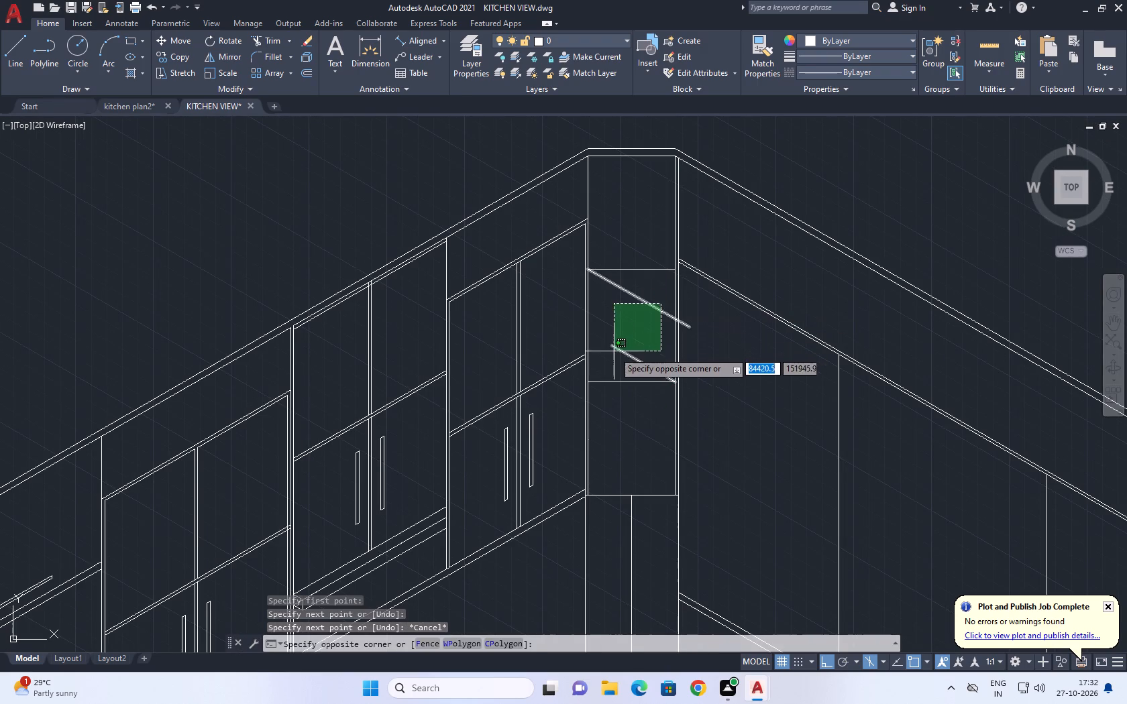
pyautogui.click(612, 360)
pyautogui.press('Delete')
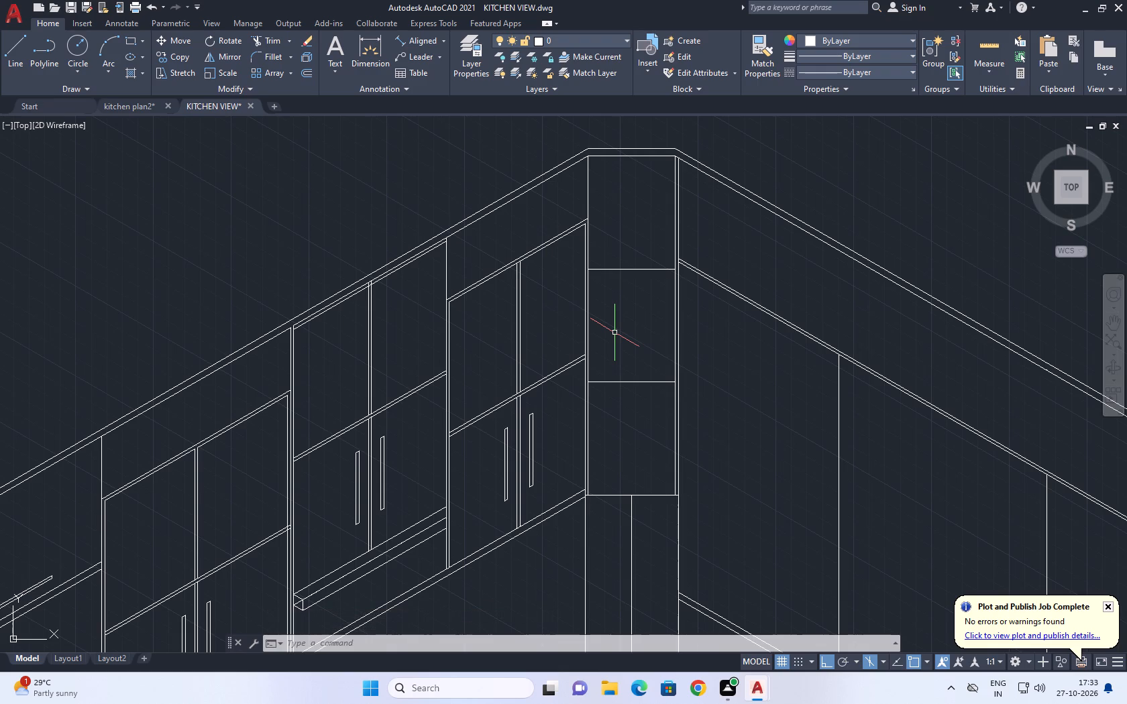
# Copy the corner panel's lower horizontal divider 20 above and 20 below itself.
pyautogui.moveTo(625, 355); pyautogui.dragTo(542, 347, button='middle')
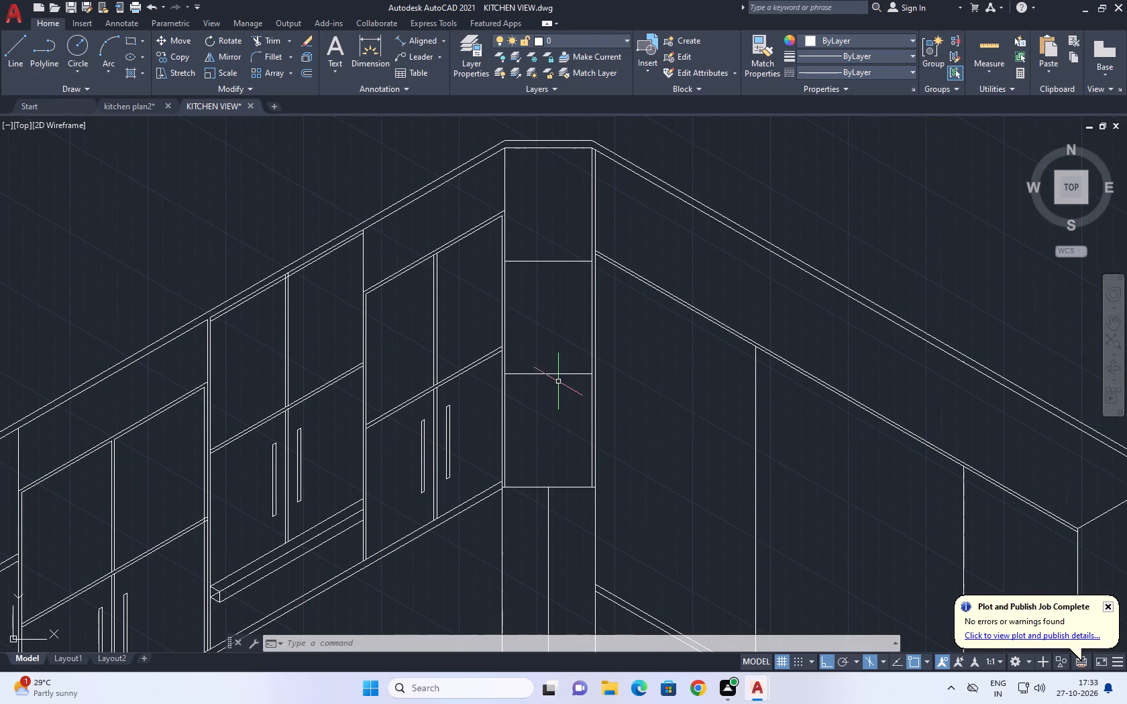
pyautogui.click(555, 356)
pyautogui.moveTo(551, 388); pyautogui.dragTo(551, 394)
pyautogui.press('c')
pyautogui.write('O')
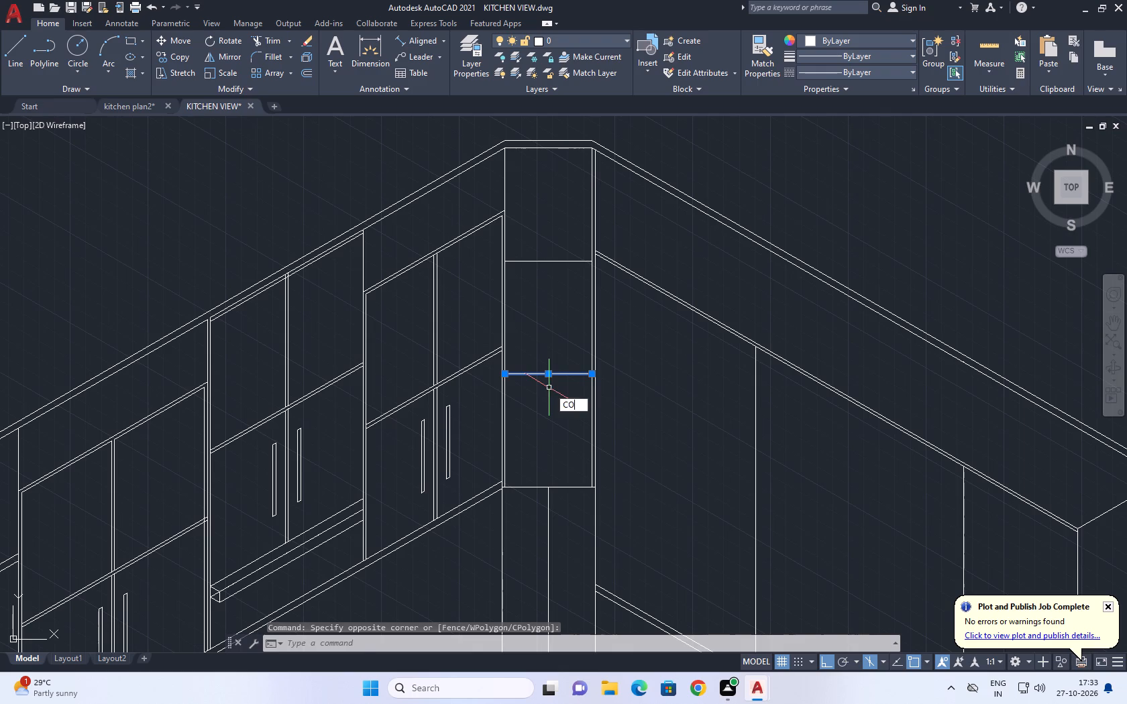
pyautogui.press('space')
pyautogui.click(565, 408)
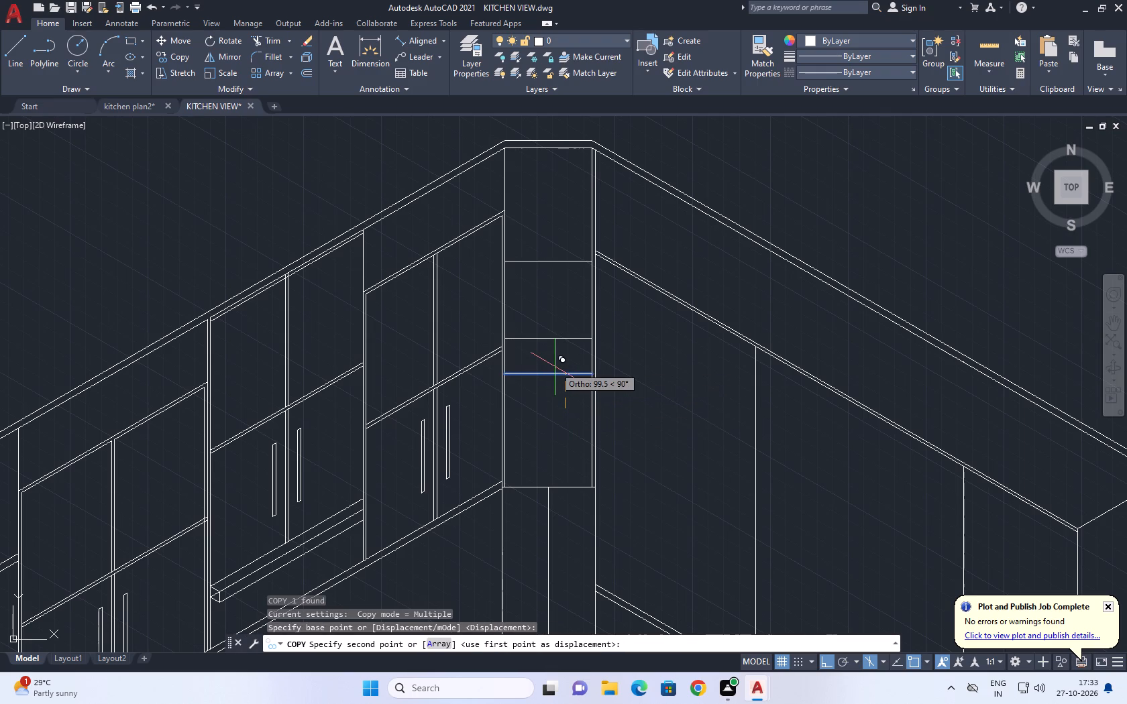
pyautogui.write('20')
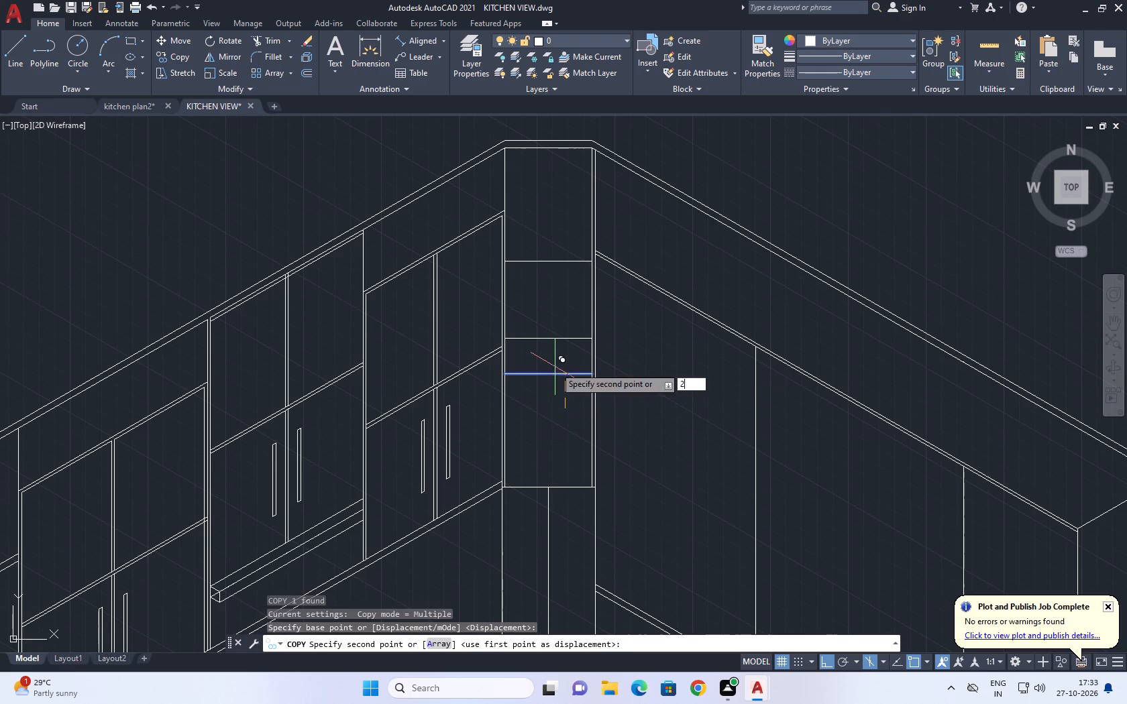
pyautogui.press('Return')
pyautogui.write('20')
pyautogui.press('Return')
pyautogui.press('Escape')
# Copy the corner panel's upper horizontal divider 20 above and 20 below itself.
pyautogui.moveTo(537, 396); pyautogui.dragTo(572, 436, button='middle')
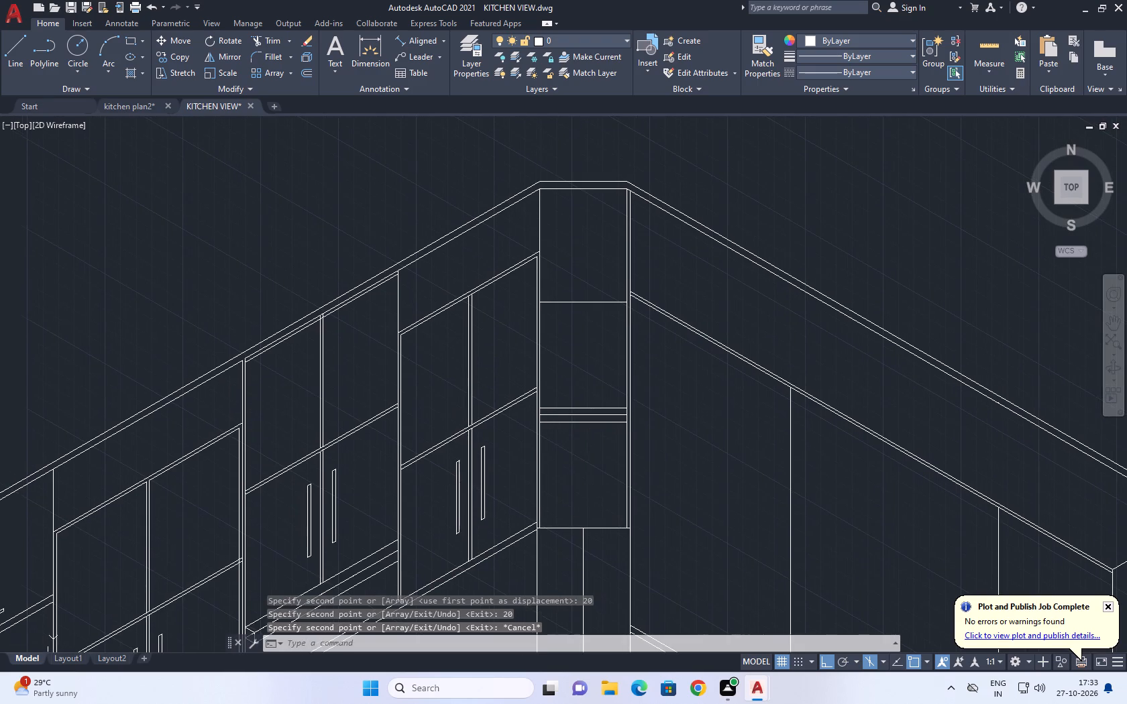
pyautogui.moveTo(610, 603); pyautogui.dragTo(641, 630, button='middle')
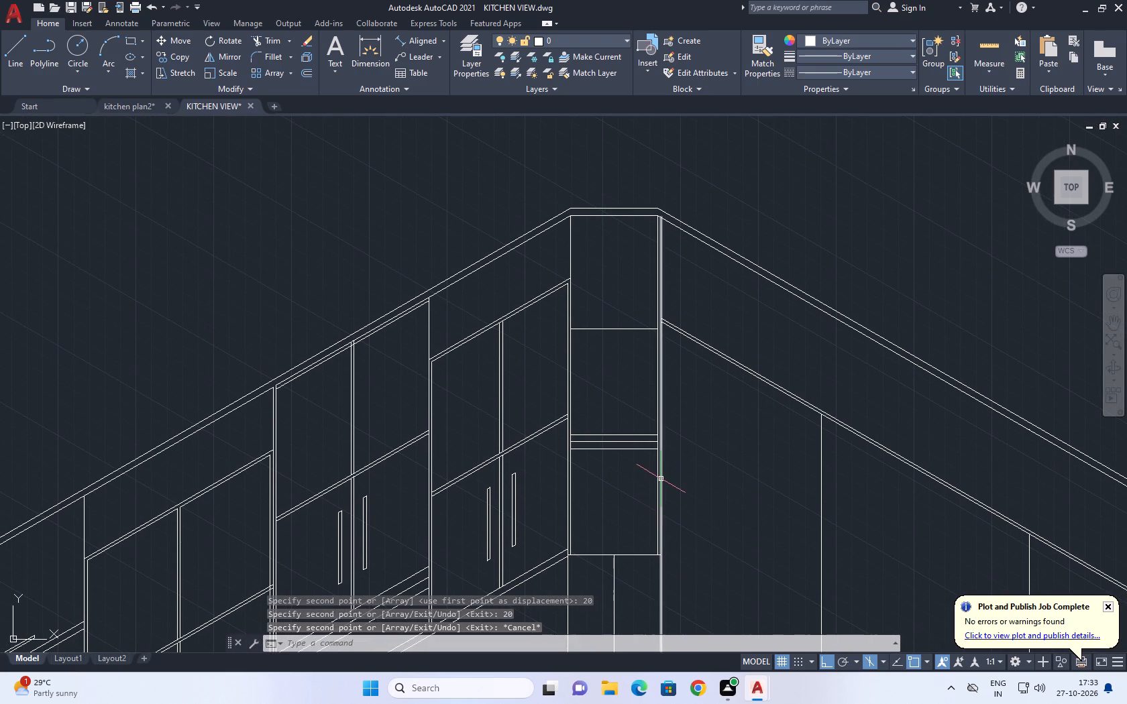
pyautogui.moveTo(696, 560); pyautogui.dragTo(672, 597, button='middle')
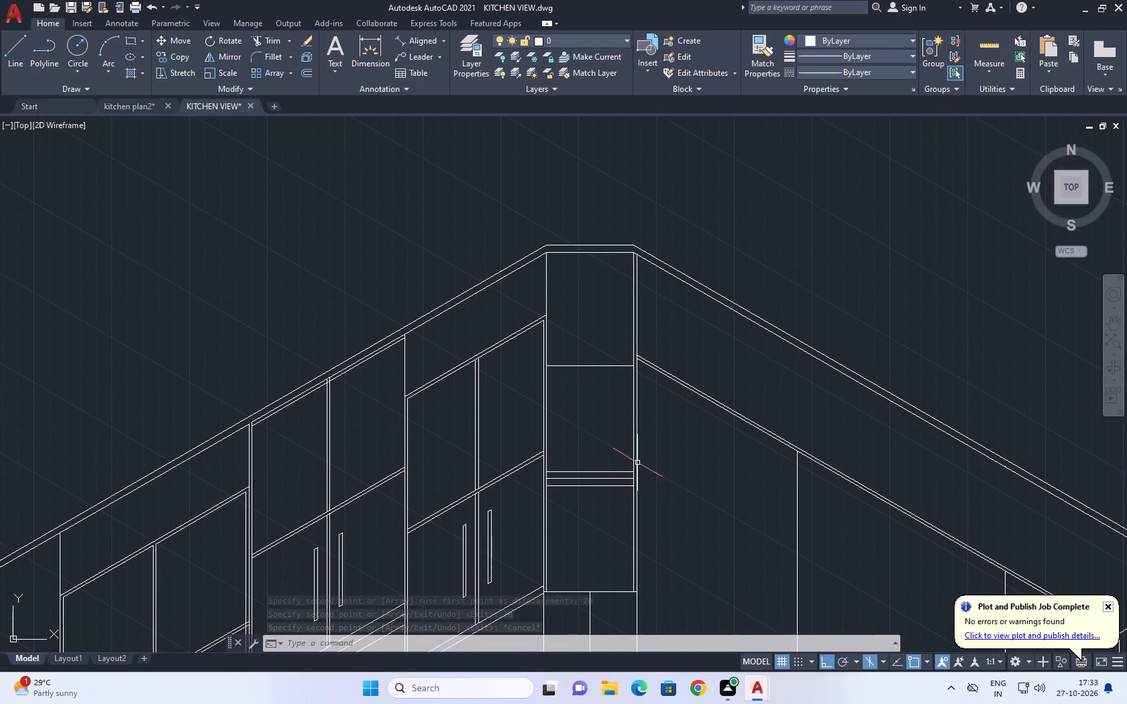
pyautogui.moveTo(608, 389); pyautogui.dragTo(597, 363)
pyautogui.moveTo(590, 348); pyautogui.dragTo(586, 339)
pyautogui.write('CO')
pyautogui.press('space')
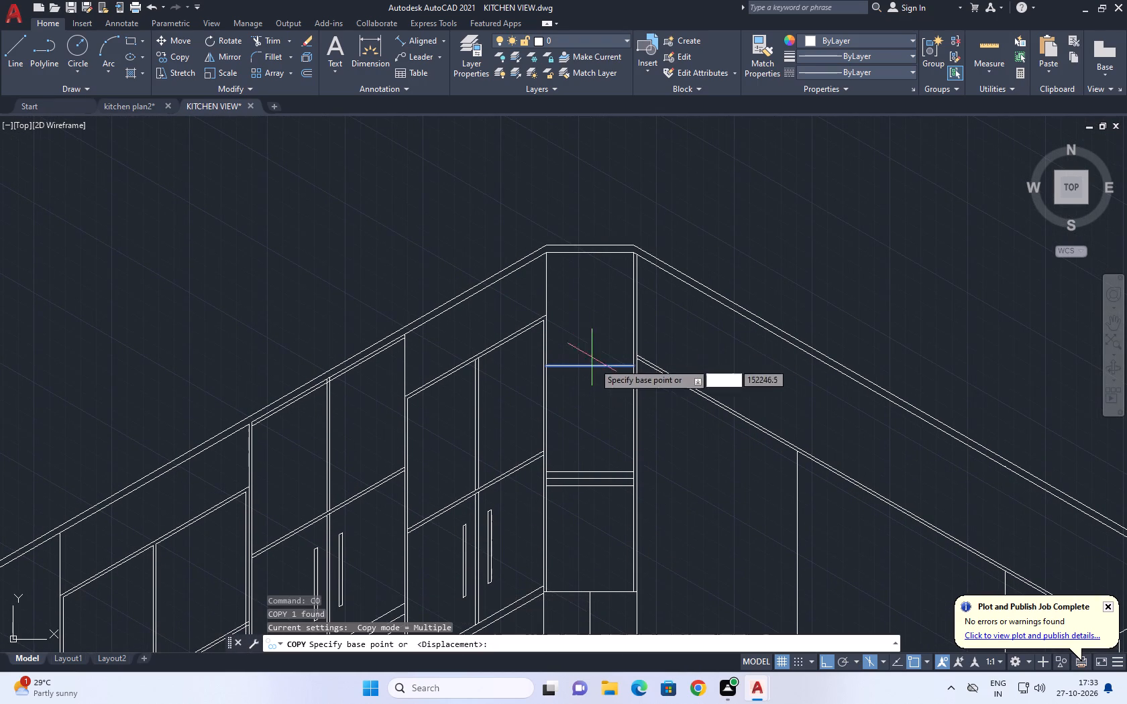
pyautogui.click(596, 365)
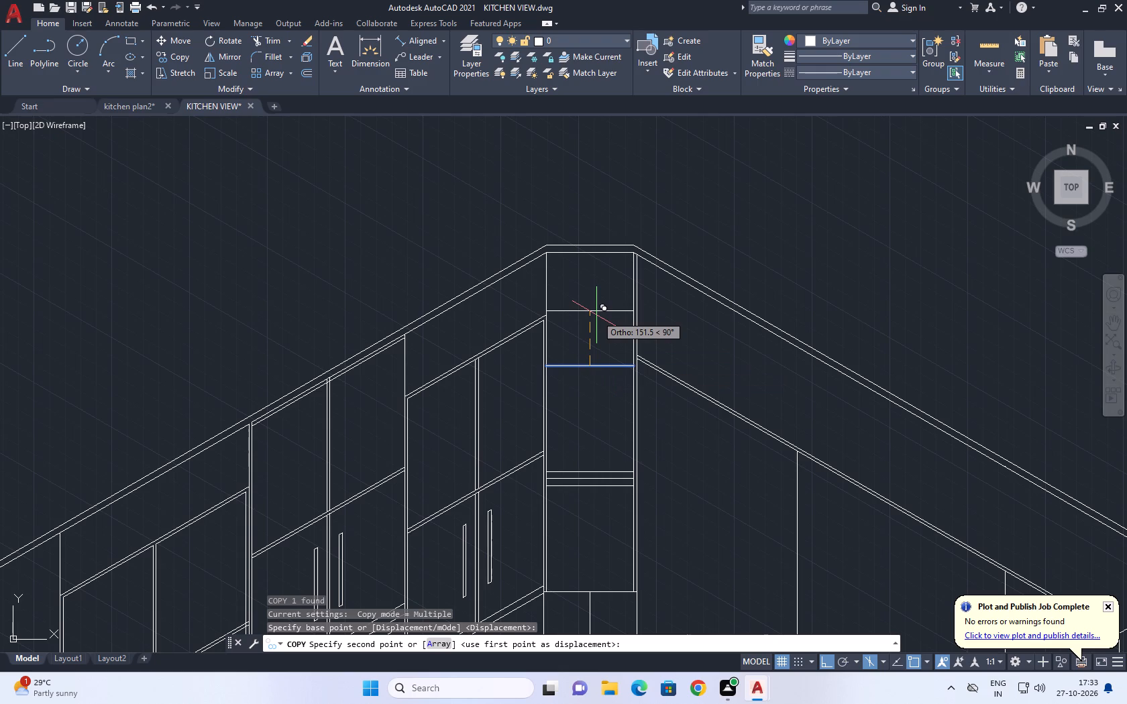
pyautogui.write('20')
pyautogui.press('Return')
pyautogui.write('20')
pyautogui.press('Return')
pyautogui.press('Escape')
# Copy the corner panel's horizontal bottom line 20 upward.
pyautogui.moveTo(637, 447); pyautogui.dragTo(620, 213, button='middle')
pyautogui.scroll(-1, 574, 358)
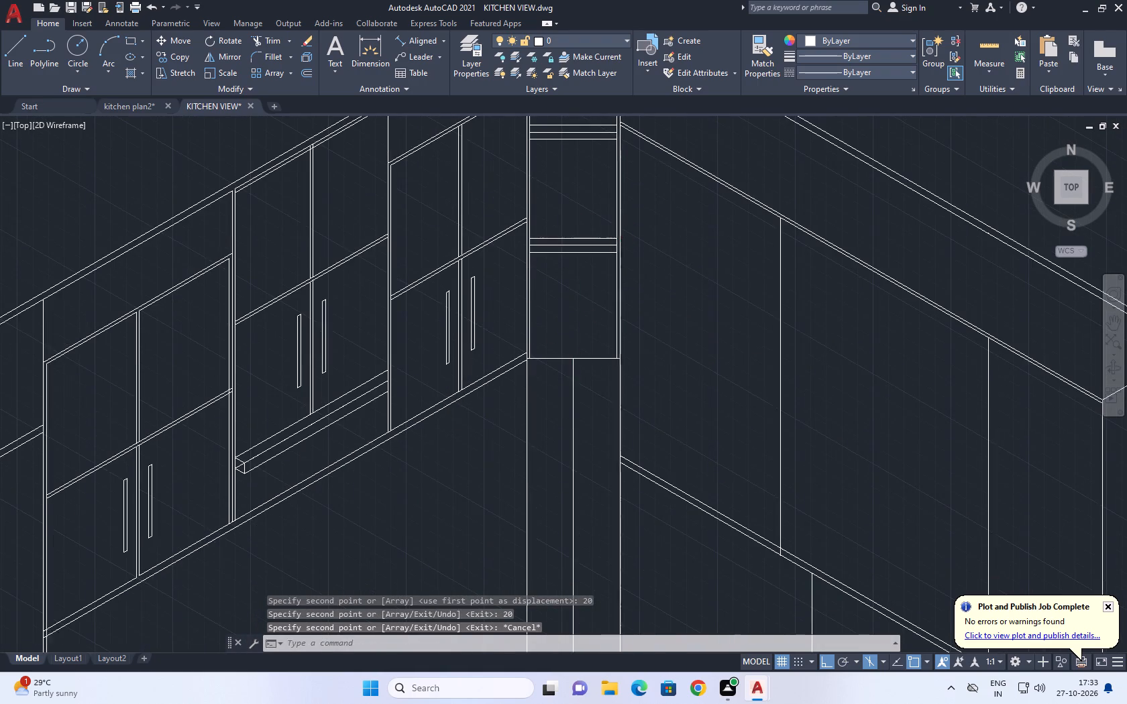
pyautogui.scroll(2, 585, 342)
pyautogui.click(590, 390)
pyautogui.click(570, 349)
pyautogui.moveTo(572, 370); pyautogui.dragTo(573, 412, button='middle')
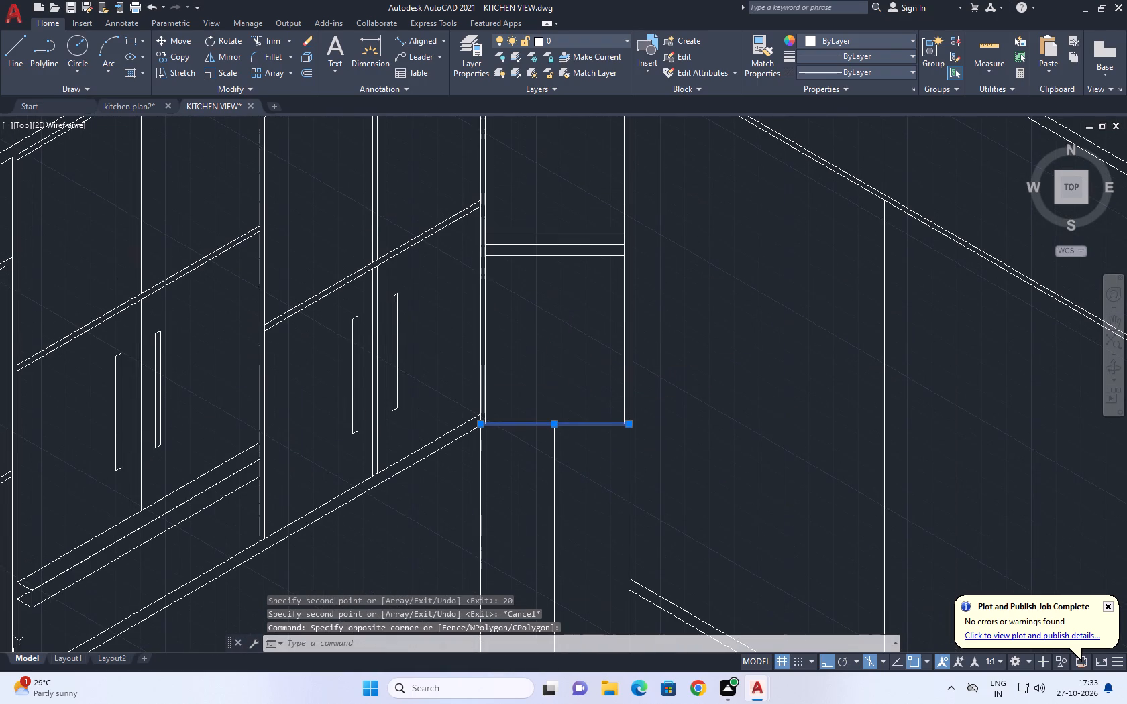
pyautogui.press('c')
pyautogui.press('o')
pyautogui.press('space')
pyautogui.click(578, 412)
pyautogui.write('20')
pyautogui.press('Return')
pyautogui.press('Escape')
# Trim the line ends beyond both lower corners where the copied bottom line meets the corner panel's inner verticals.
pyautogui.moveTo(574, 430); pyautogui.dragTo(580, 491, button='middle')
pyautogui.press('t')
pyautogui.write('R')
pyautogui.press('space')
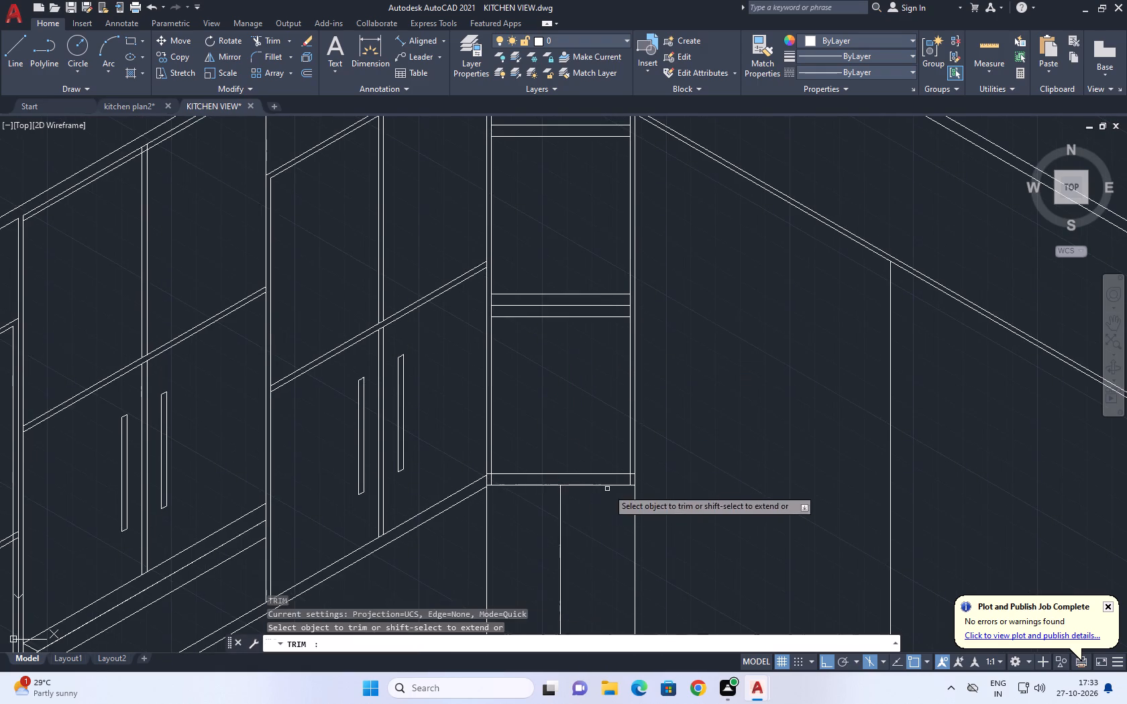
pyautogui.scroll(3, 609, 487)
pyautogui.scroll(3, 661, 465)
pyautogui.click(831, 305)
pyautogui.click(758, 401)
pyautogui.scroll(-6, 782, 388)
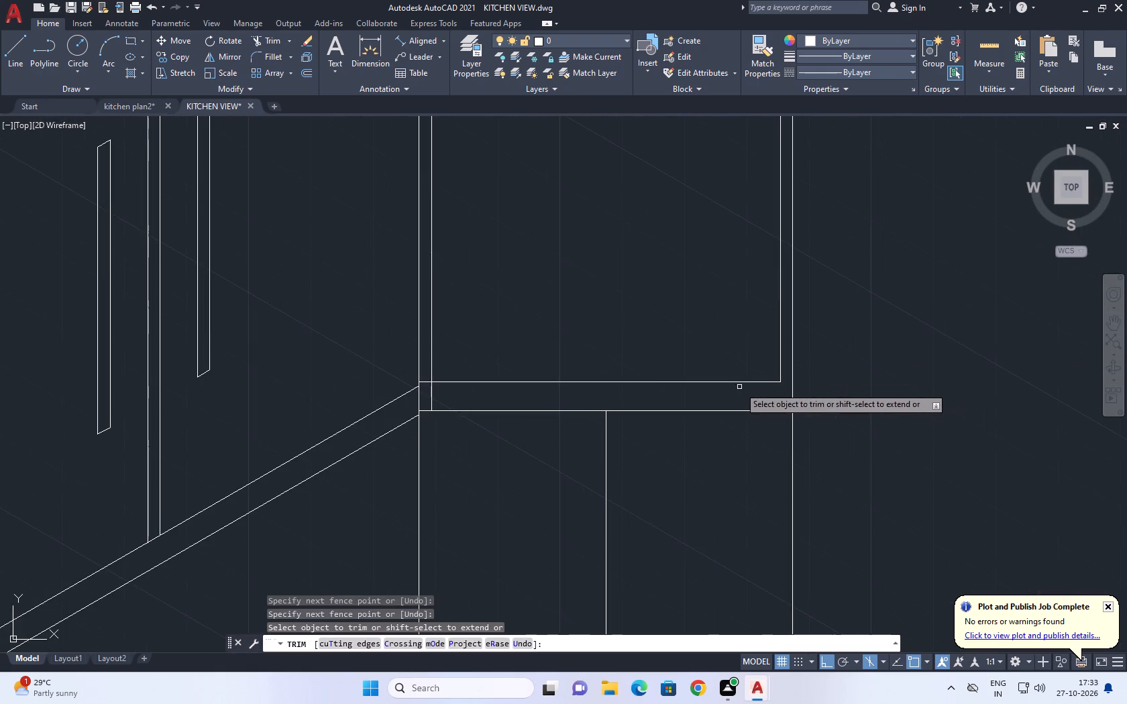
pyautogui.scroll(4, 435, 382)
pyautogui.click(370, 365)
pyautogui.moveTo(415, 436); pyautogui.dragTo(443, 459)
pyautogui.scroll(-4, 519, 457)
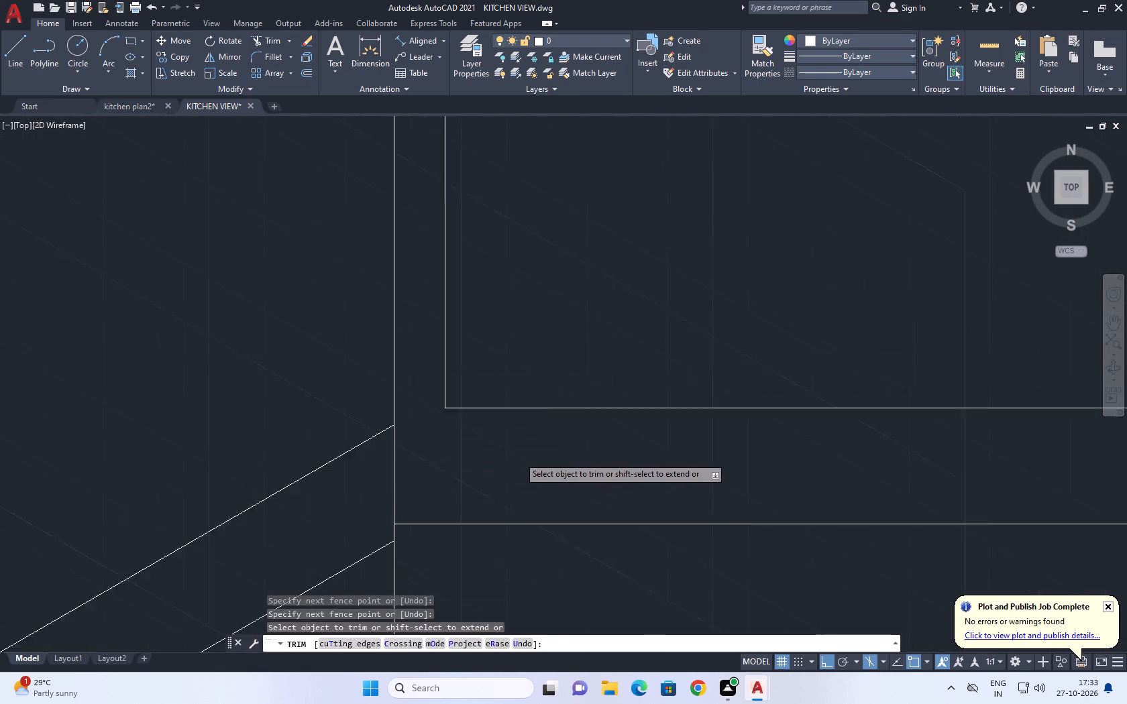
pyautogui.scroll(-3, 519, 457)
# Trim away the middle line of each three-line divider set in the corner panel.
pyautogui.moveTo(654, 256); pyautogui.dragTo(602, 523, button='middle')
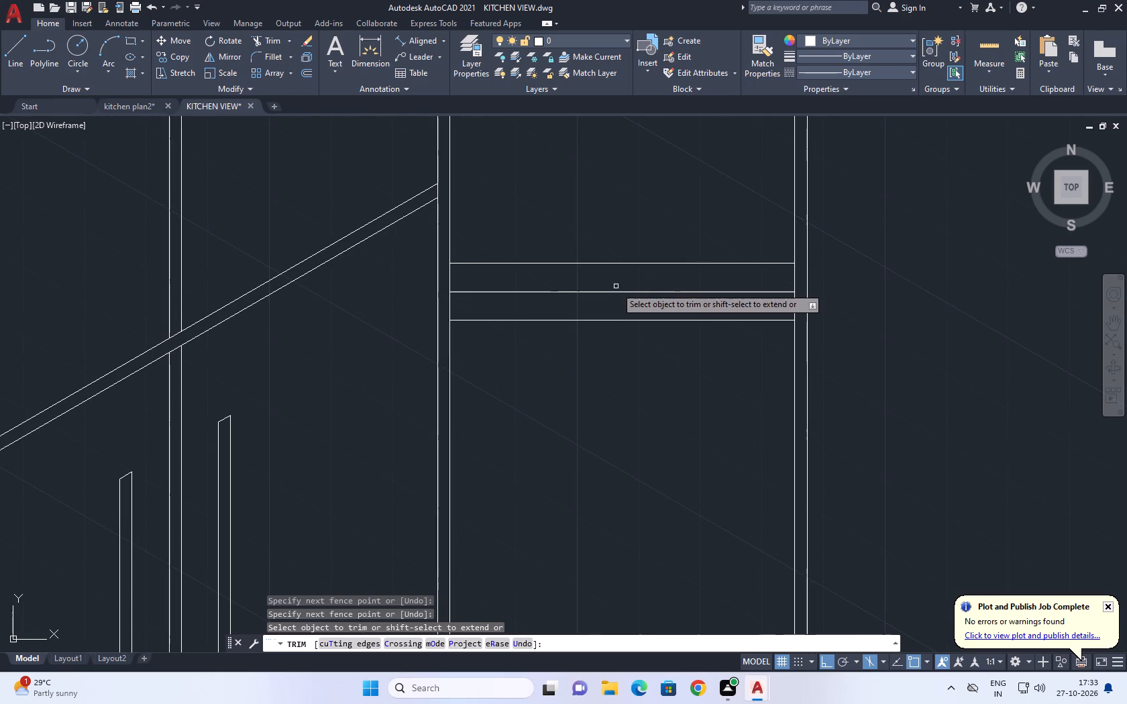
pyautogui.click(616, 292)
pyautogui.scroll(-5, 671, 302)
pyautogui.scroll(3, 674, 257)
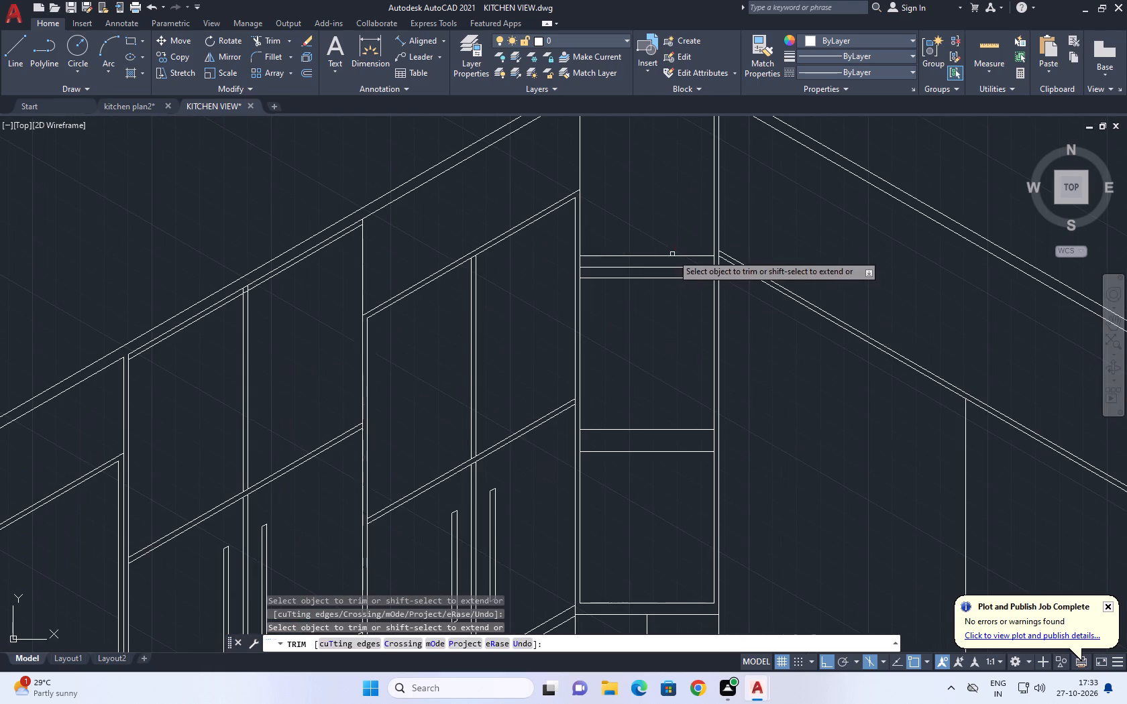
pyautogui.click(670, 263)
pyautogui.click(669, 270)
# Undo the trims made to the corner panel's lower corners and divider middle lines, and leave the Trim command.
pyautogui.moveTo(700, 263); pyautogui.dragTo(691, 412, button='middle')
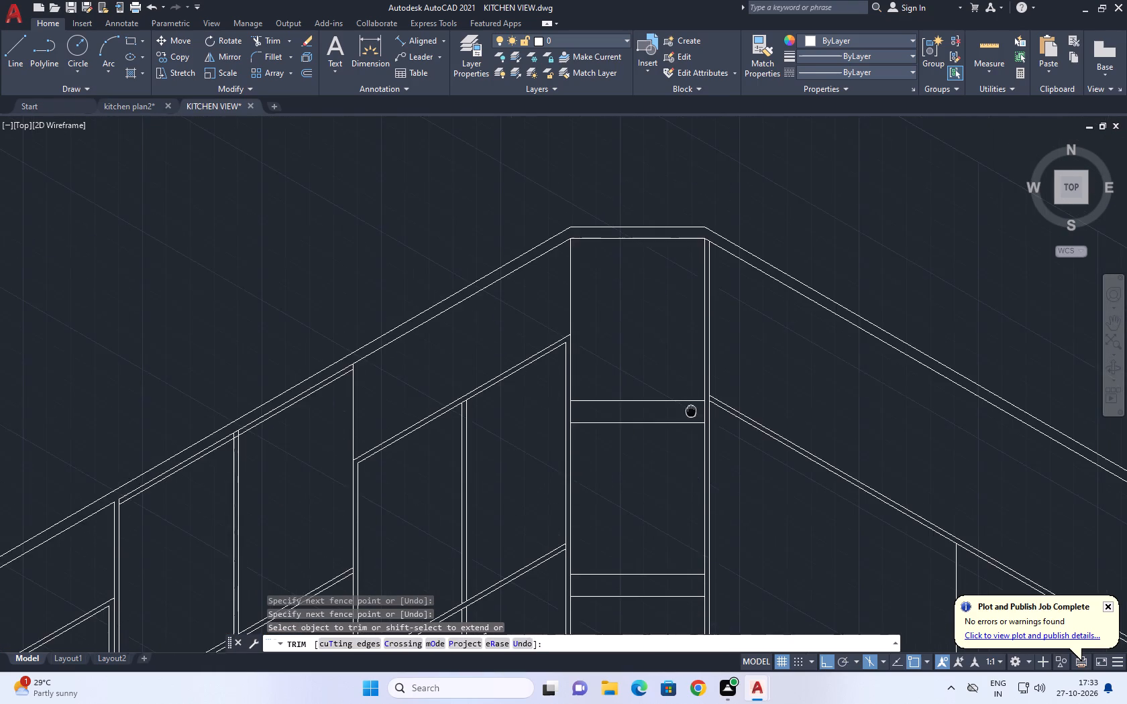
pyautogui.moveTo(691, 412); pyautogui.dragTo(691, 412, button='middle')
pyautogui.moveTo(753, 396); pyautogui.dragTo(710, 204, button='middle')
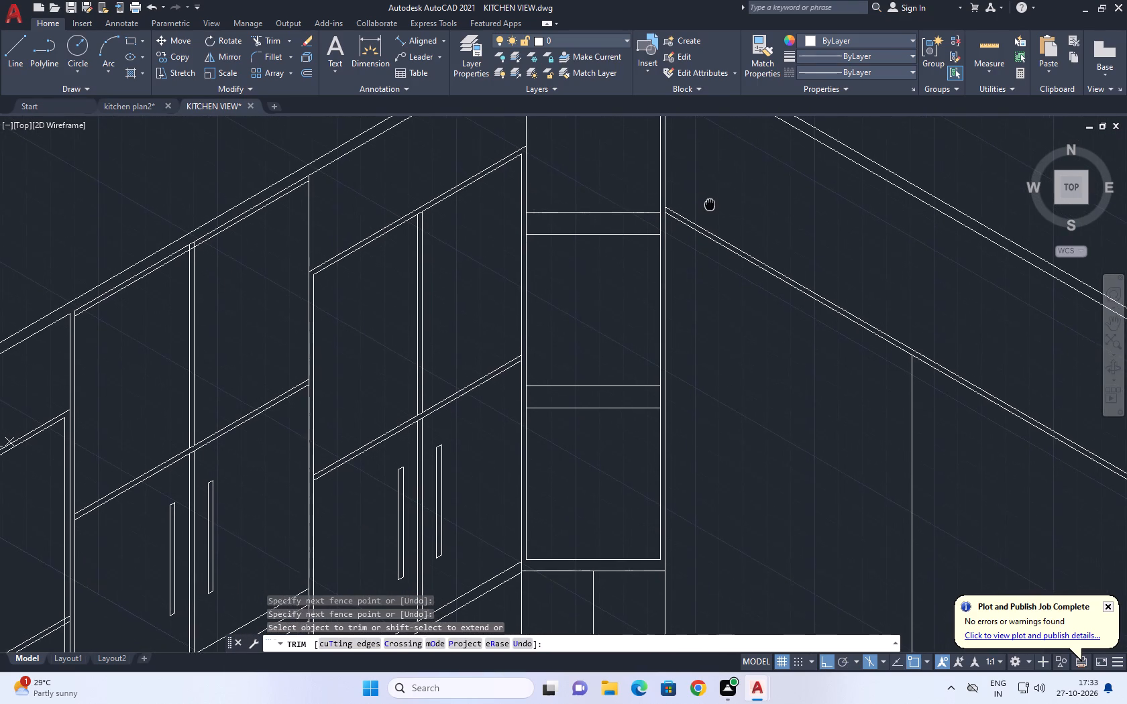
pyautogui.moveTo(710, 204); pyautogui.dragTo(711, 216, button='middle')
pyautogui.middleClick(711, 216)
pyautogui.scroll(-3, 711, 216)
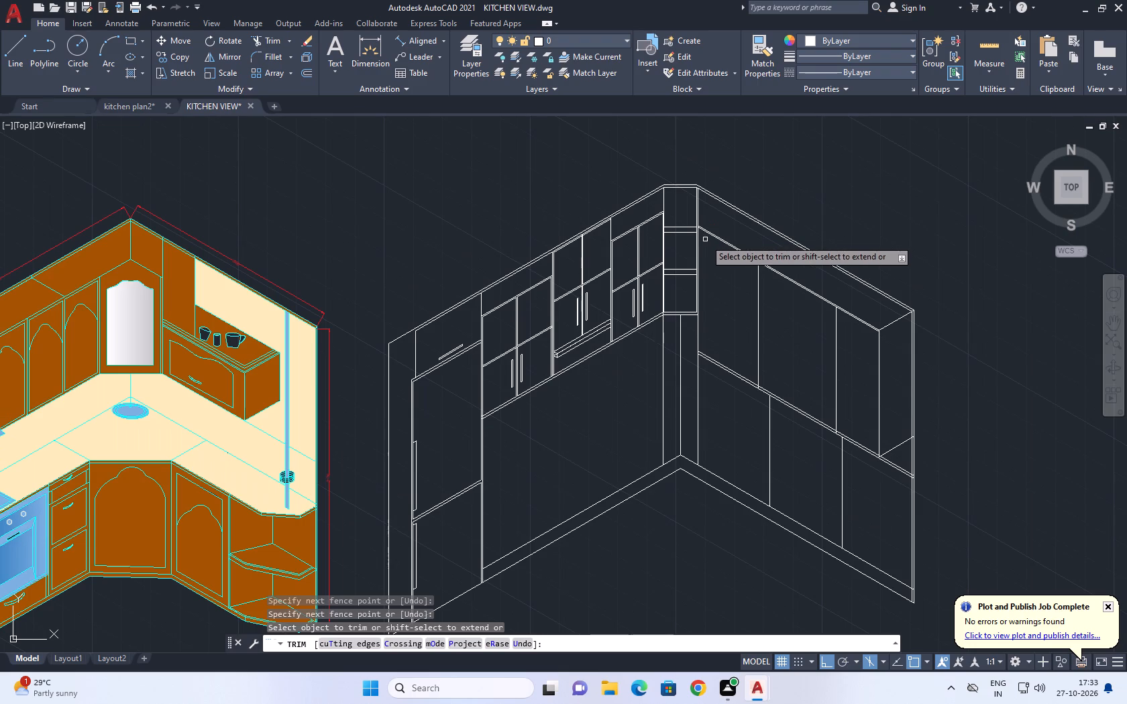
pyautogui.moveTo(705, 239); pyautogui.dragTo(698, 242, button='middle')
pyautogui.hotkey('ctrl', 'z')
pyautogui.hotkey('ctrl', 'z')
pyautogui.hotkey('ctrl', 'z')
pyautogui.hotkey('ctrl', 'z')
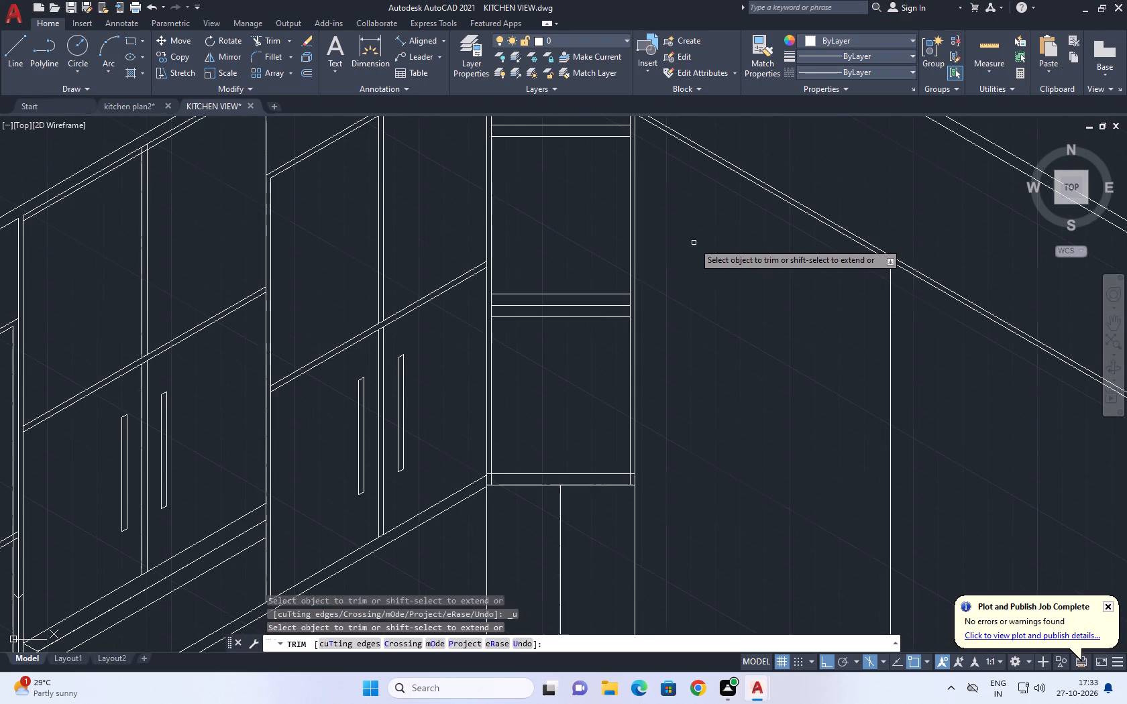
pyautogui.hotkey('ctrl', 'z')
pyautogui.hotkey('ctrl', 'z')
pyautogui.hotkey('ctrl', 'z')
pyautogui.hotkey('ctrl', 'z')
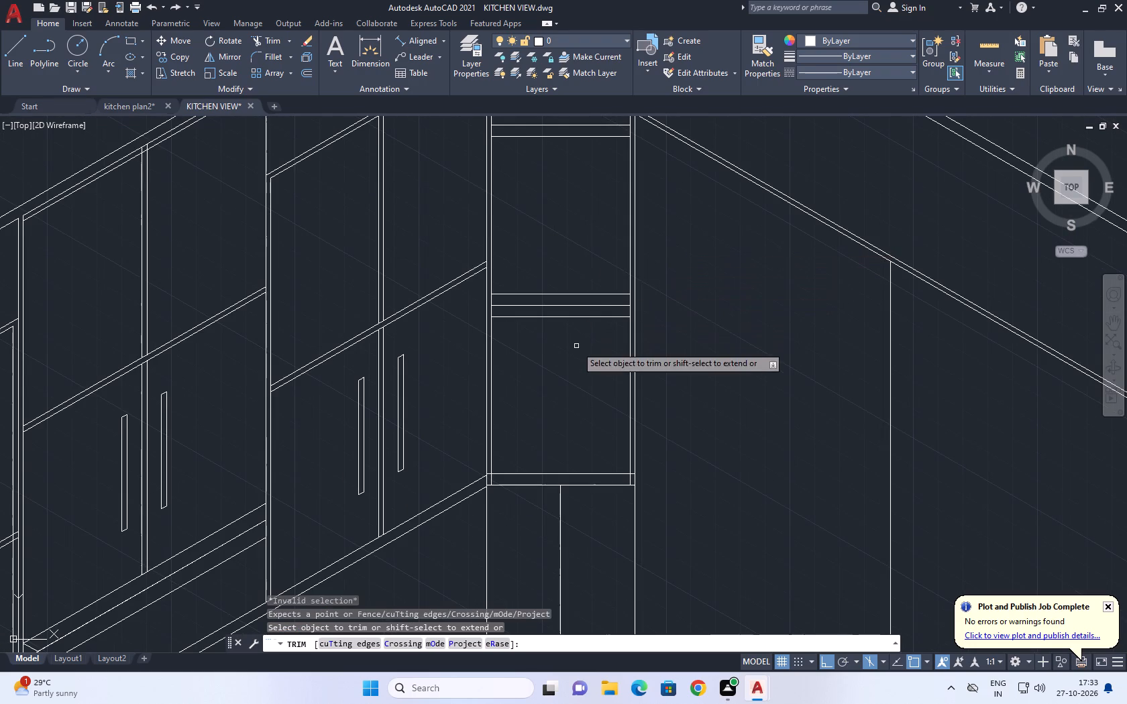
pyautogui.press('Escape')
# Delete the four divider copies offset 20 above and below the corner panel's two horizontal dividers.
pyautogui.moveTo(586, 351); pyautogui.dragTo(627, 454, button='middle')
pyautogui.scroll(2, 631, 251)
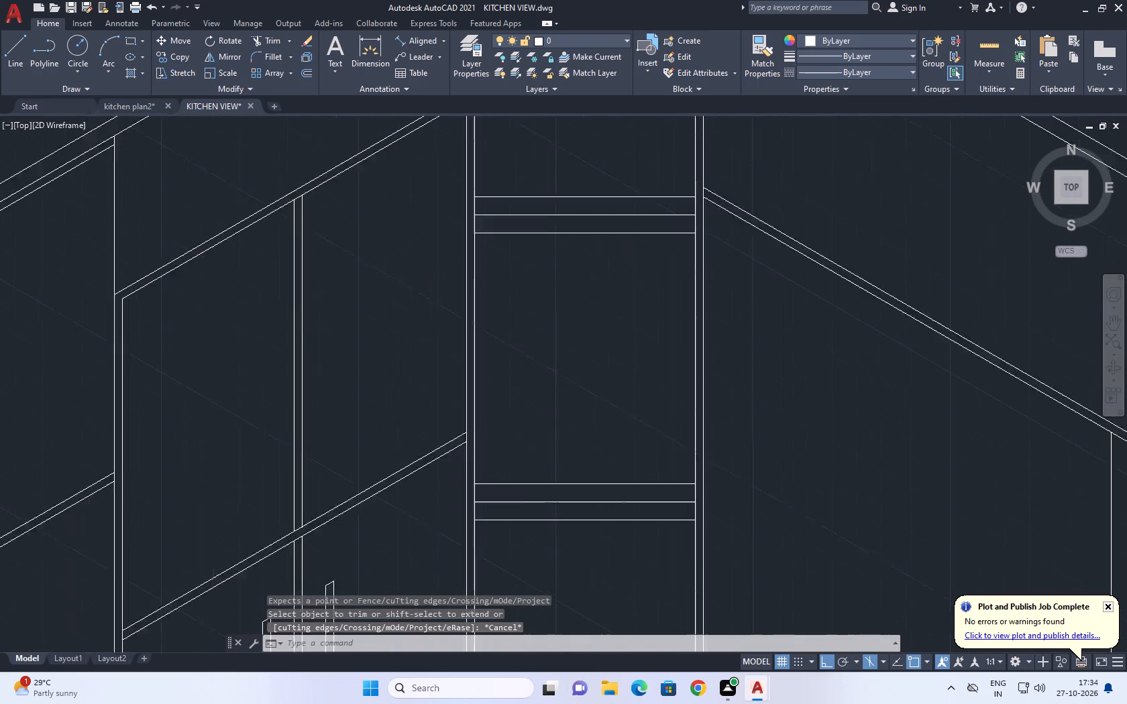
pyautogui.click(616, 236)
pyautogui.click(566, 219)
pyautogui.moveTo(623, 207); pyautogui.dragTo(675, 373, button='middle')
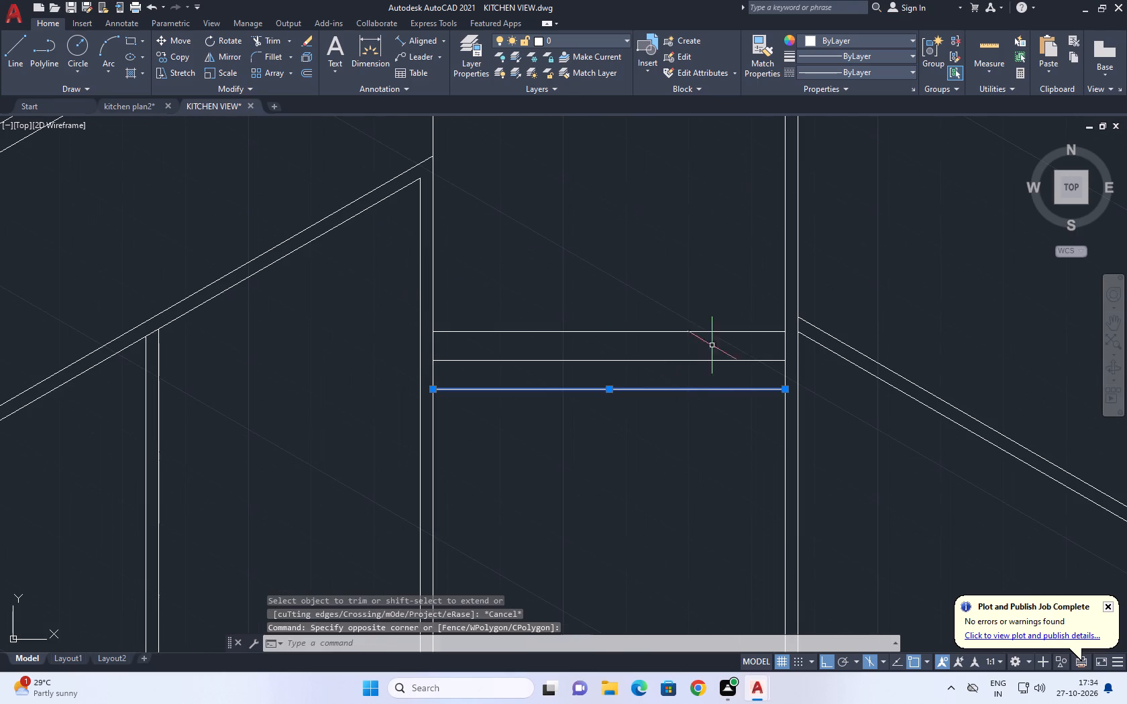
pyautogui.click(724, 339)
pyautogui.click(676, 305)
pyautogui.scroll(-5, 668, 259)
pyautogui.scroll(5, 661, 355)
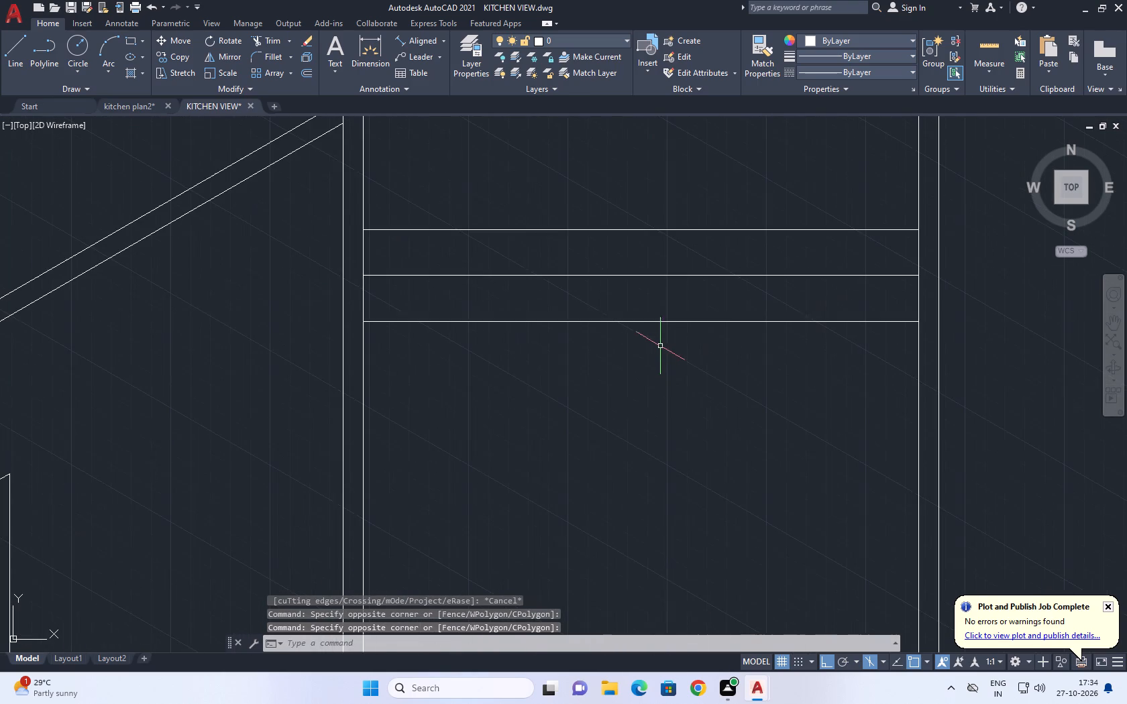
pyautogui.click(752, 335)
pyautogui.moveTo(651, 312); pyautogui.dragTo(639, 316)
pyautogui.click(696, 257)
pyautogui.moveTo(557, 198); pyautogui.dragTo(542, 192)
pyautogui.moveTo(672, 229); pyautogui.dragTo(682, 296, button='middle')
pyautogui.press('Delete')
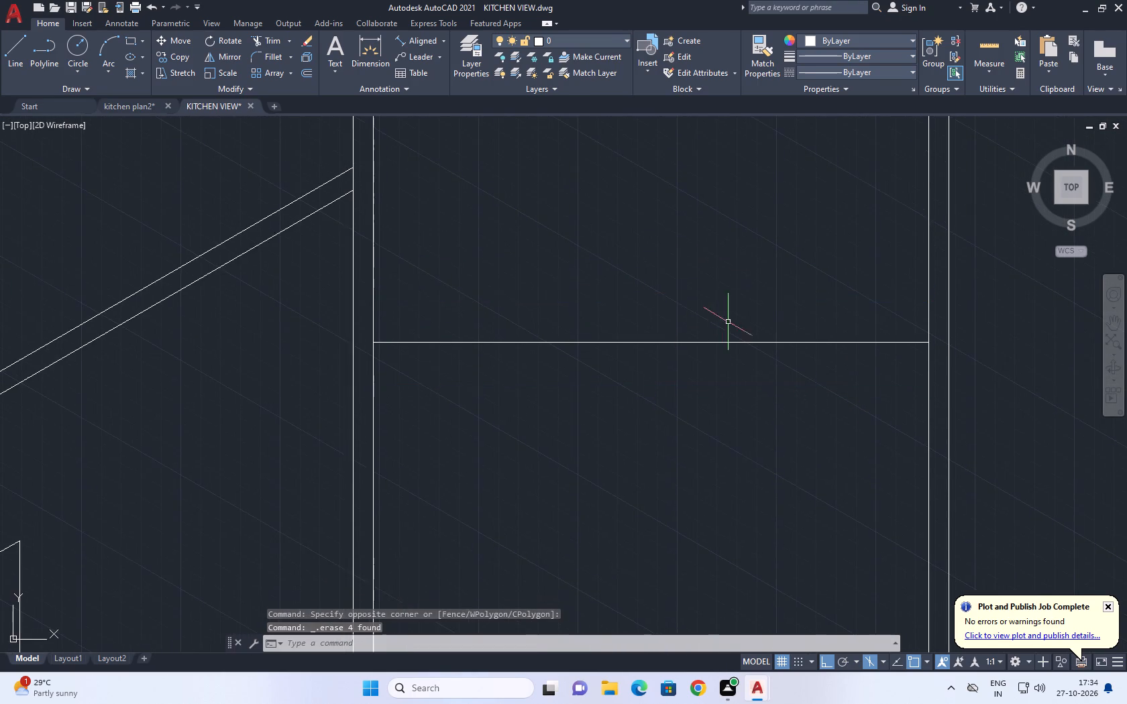
# Copy the corner panel's upper horizontal divider 5 above and 5 below itself.
pyautogui.scroll(-5, 735, 339)
pyautogui.scroll(3, 724, 252)
pyautogui.moveTo(748, 355); pyautogui.dragTo(748, 361)
pyautogui.click(732, 305)
pyautogui.press('v')
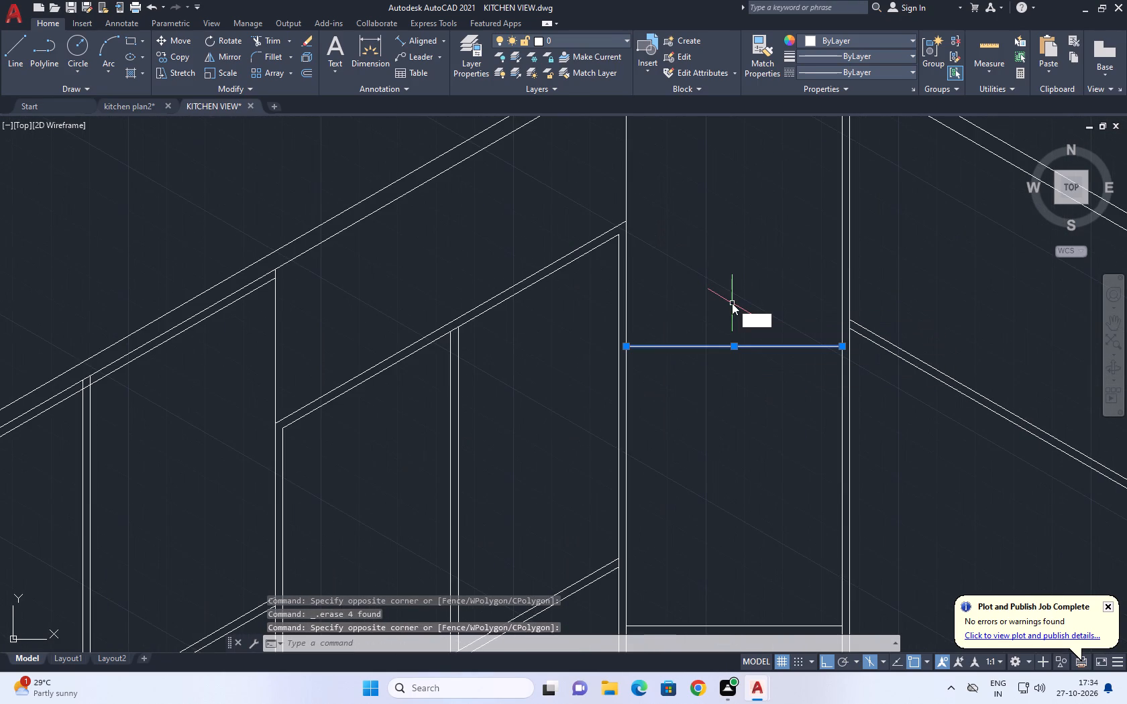
pyautogui.press('BackSpace')
pyautogui.press('c')
pyautogui.press('o')
pyautogui.press('space')
pyautogui.click(731, 343)
pyautogui.press('5')
pyautogui.press('Return')
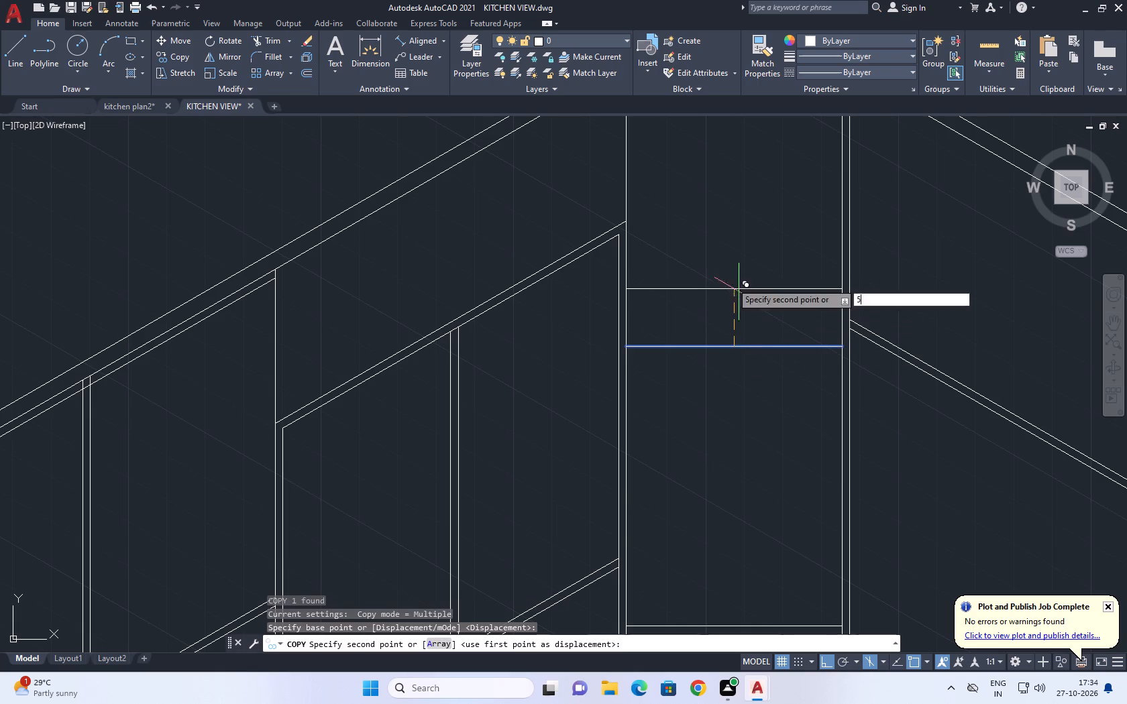
pyautogui.press('5')
pyautogui.press('Return')
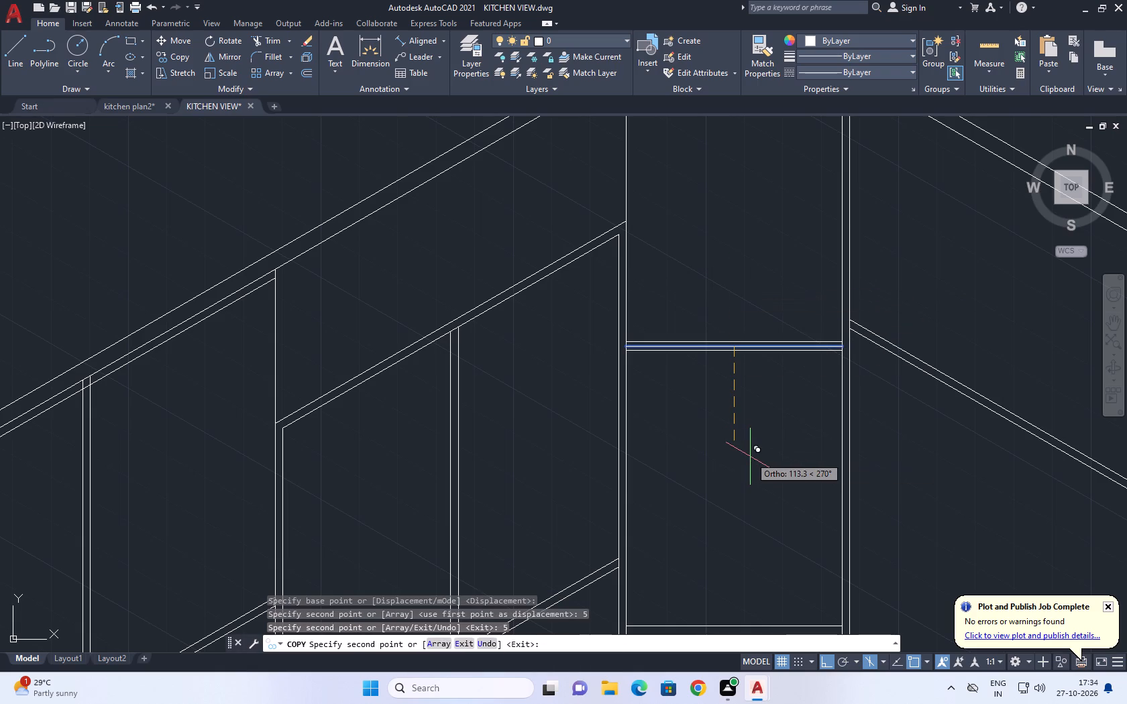
pyautogui.press('Escape')
# Copy the corner panel's lower horizontal divider 5 above and 5 below itself.
pyautogui.moveTo(728, 398); pyautogui.dragTo(716, 322, button='middle')
pyautogui.scroll(-2, 782, 492)
pyautogui.scroll(3, 771, 522)
pyautogui.moveTo(775, 534); pyautogui.dragTo(775, 526)
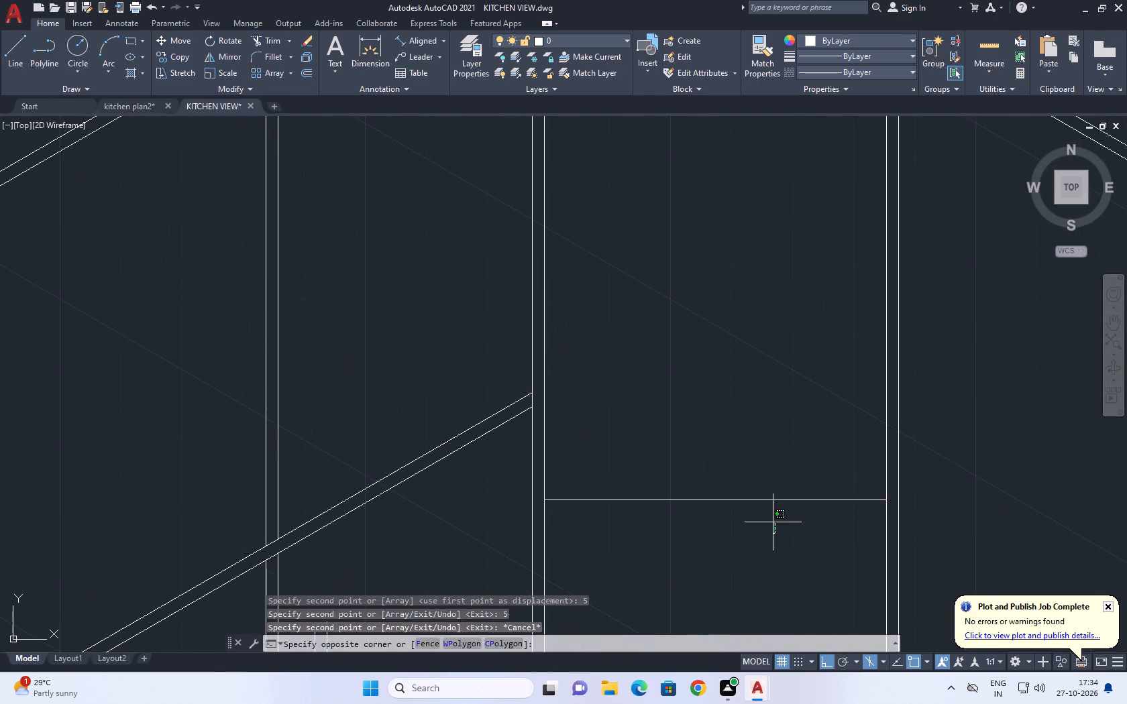
pyautogui.click(730, 462)
pyautogui.press('c')
pyautogui.write('O')
pyautogui.press('space')
pyautogui.click(748, 499)
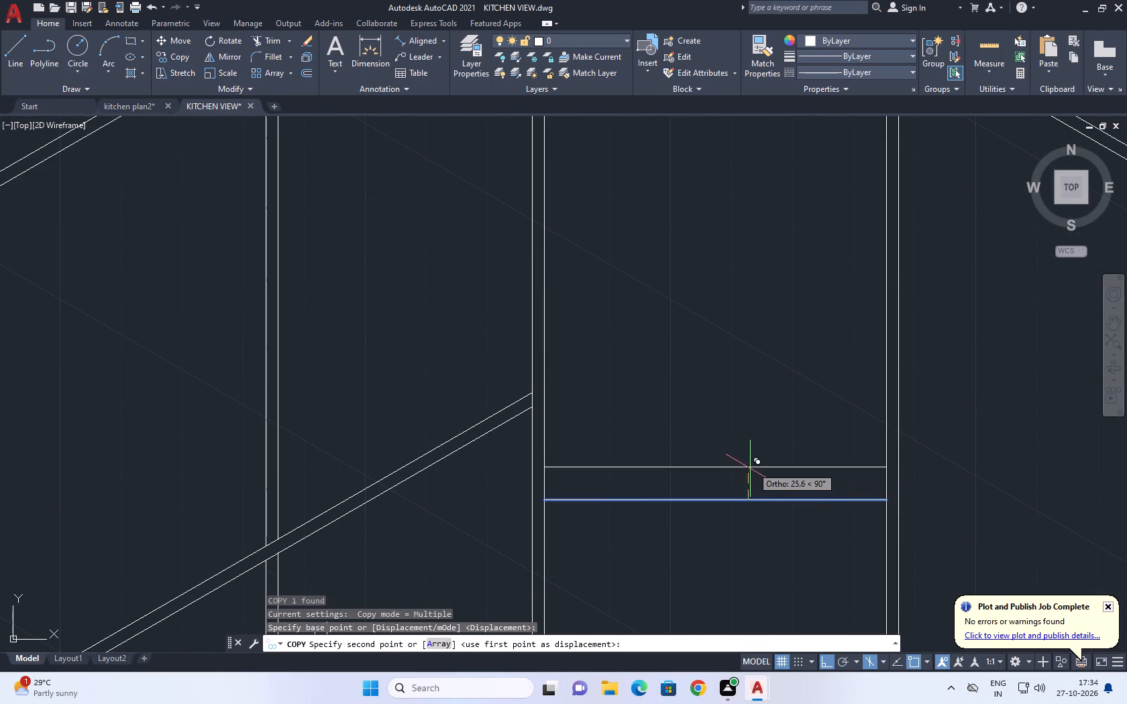
pyautogui.press('5')
pyautogui.press('Return')
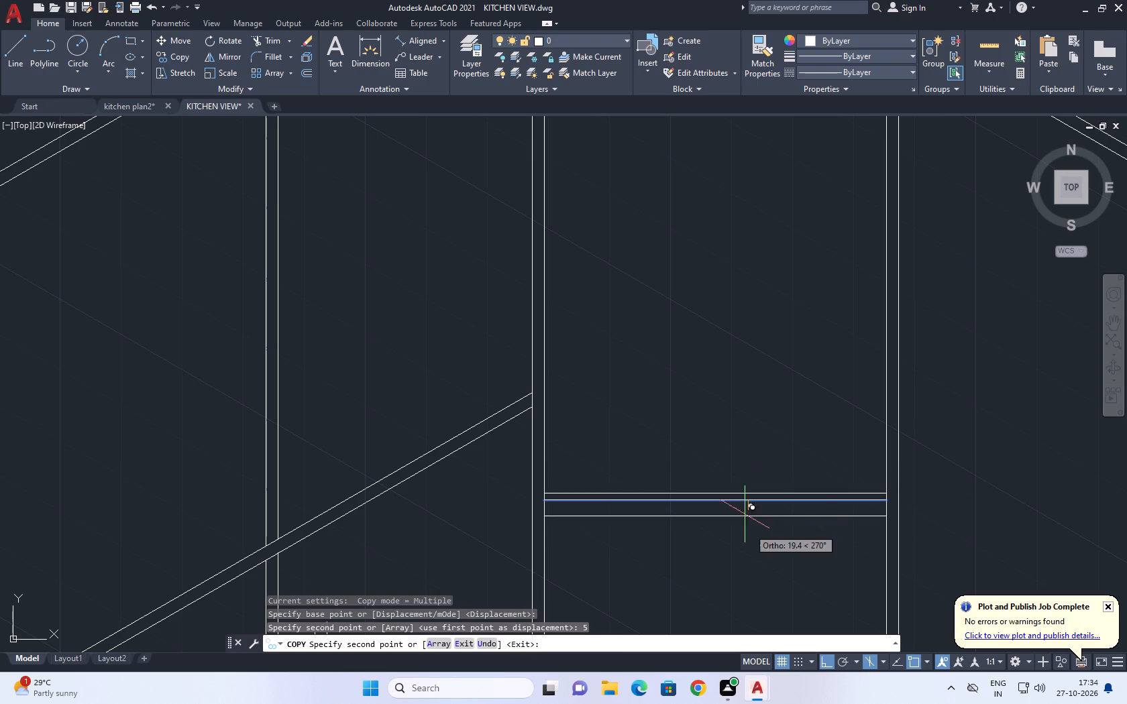
pyautogui.press('5')
pyautogui.press('Return')
pyautogui.press('Escape')
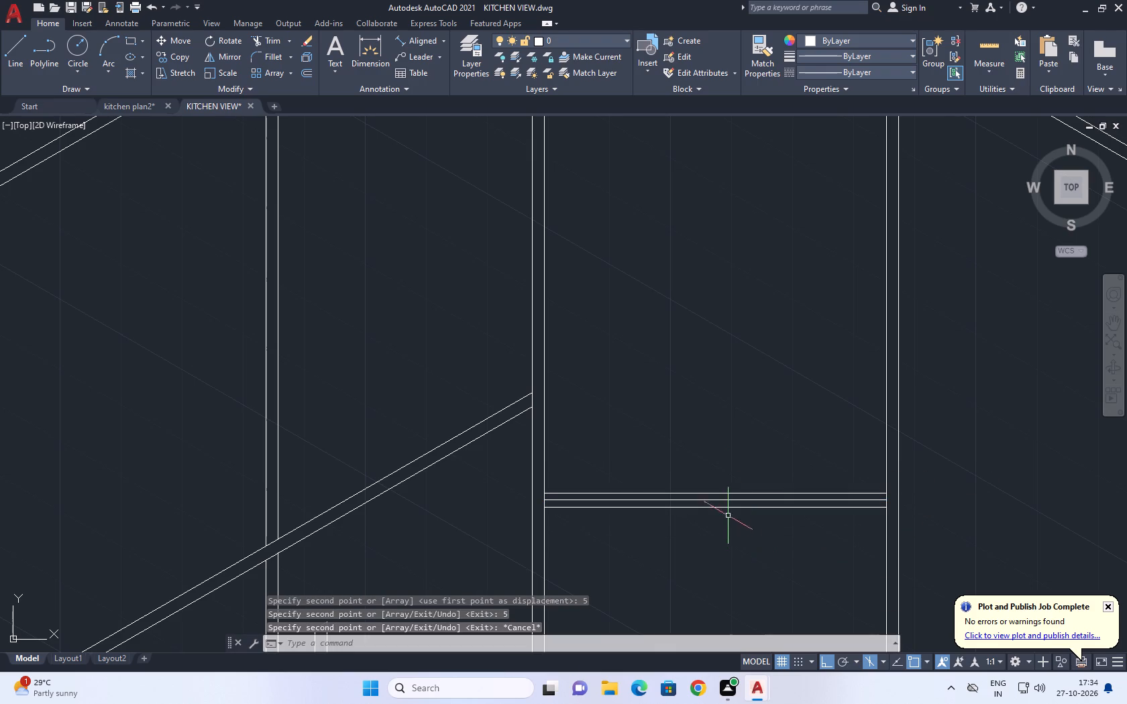
# Delete the original middle line of both three-line horizontal dividers in the corner panel.
pyautogui.click(740, 500)
pyautogui.press('Delete')
pyautogui.scroll(-4, 739, 500)
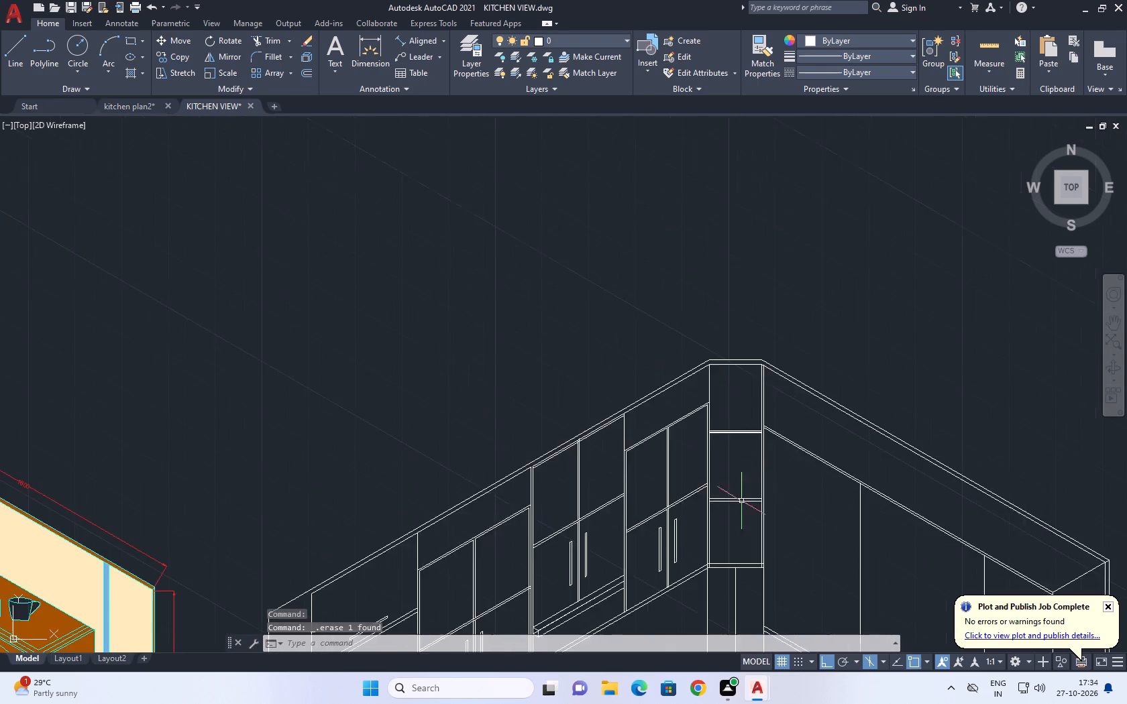
pyautogui.scroll(4, 720, 420)
pyautogui.click(739, 486)
pyautogui.click(734, 497)
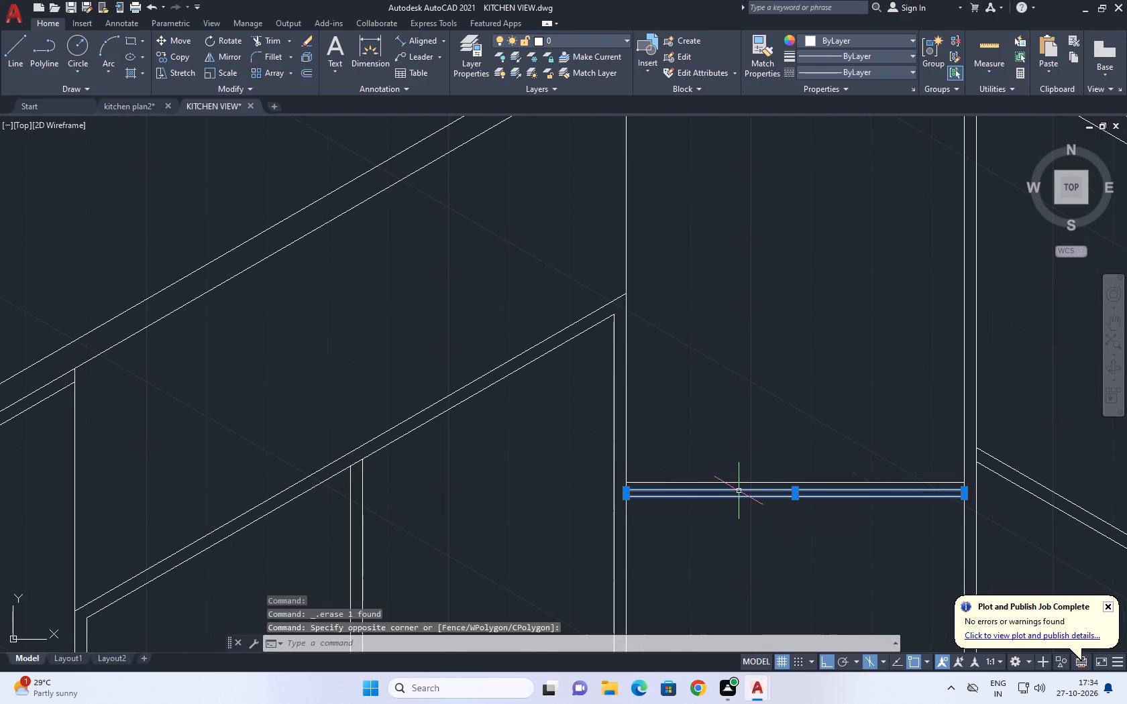
pyautogui.press('Escape')
pyautogui.click(717, 489)
pyautogui.press('Delete')
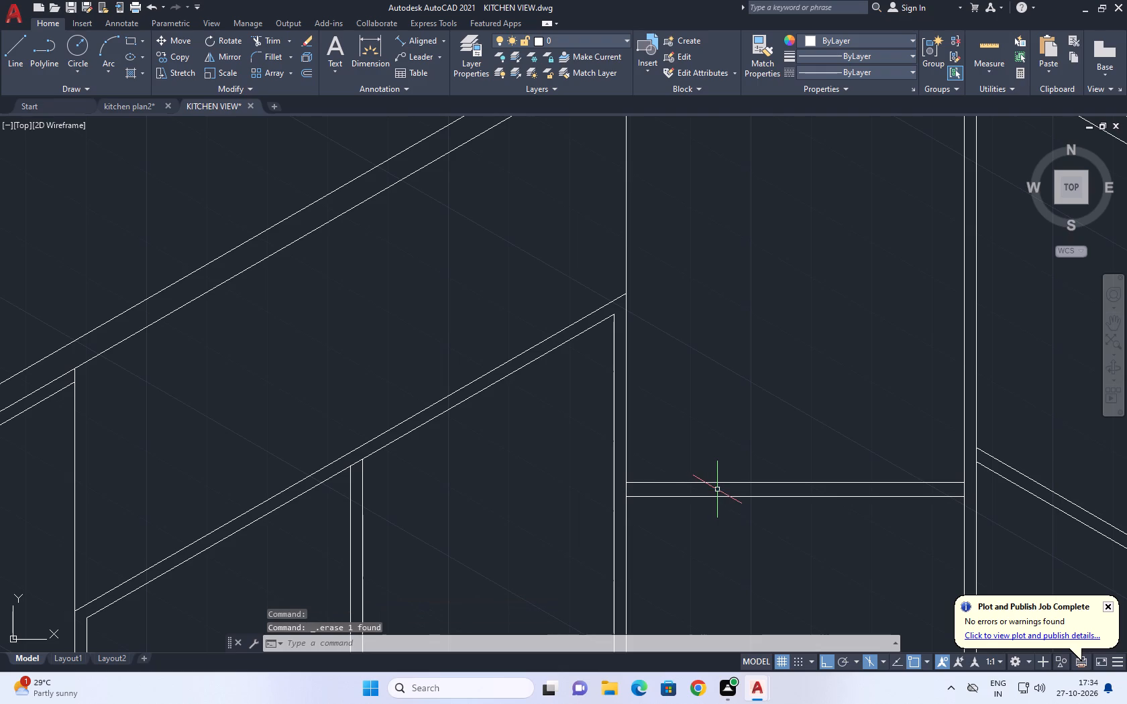
# Copy the corner panel's inner top edge line 10 downward to give the top frame its thickness.
pyautogui.scroll(-1, 730, 476)
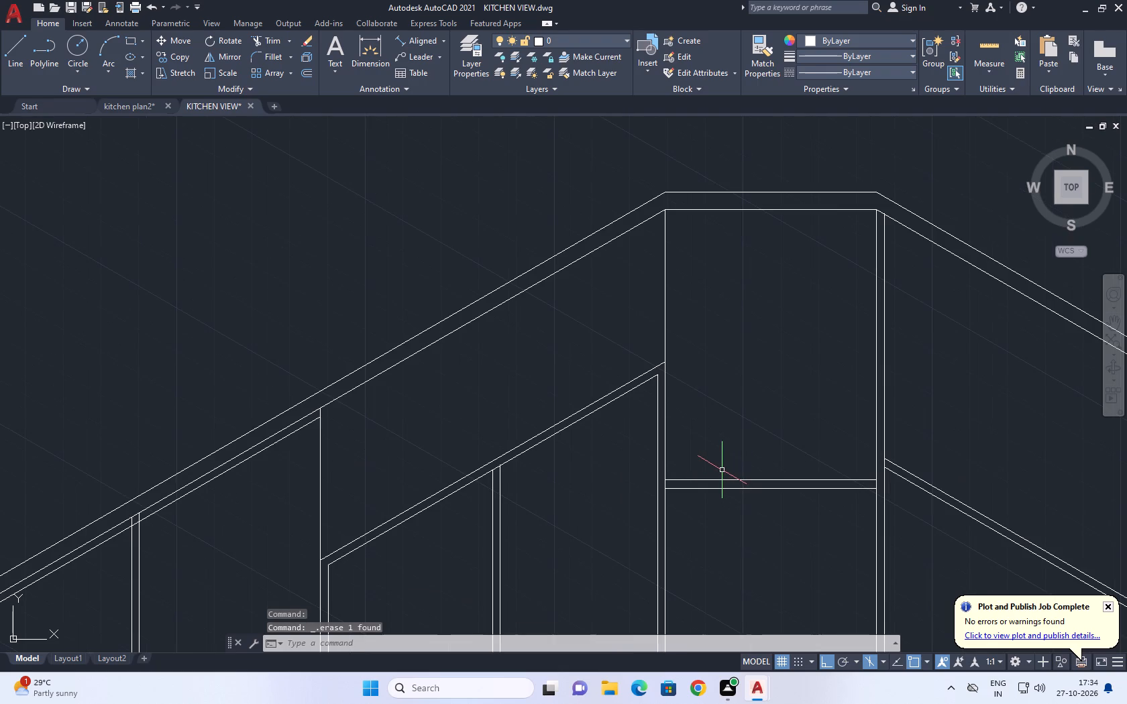
pyautogui.moveTo(745, 475); pyautogui.dragTo(680, 447, button='middle')
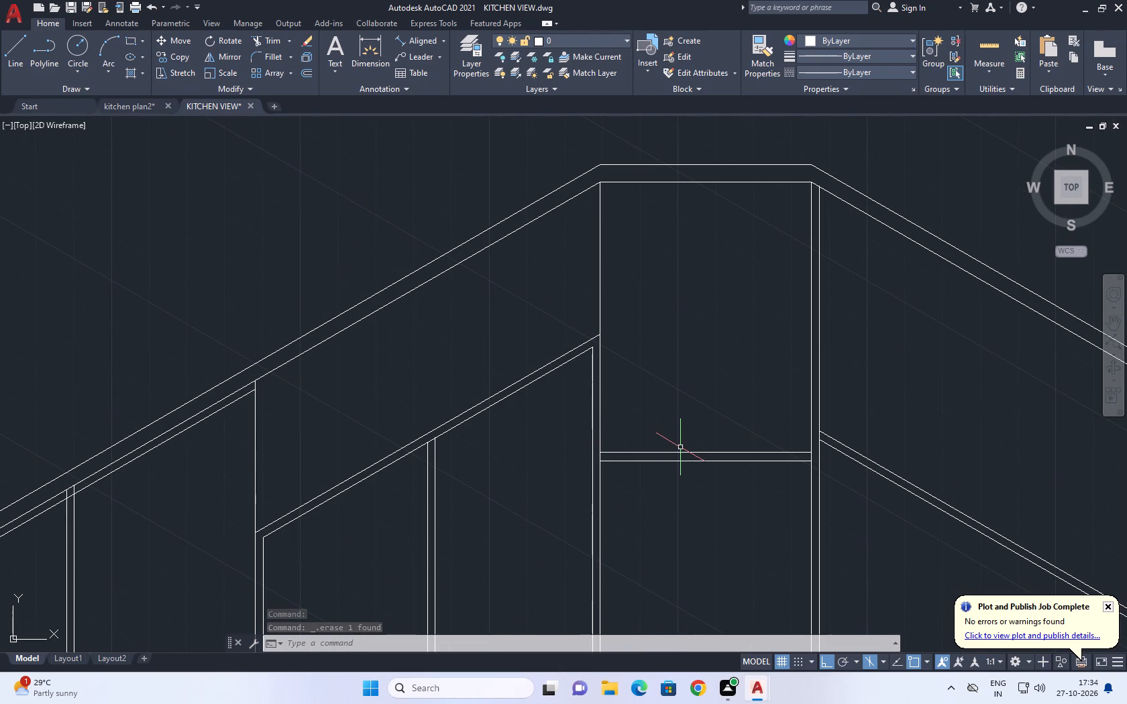
pyautogui.moveTo(724, 484); pyautogui.dragTo(677, 375, button='middle')
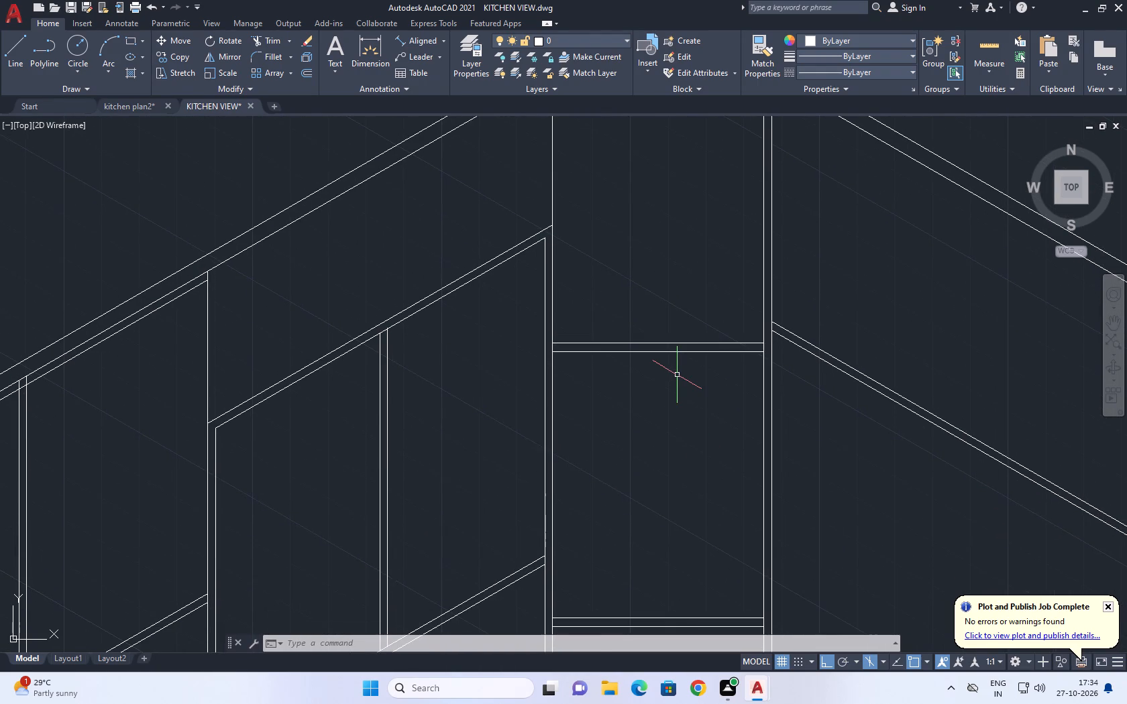
pyautogui.scroll(-2, 676, 373)
pyautogui.scroll(1, 665, 260)
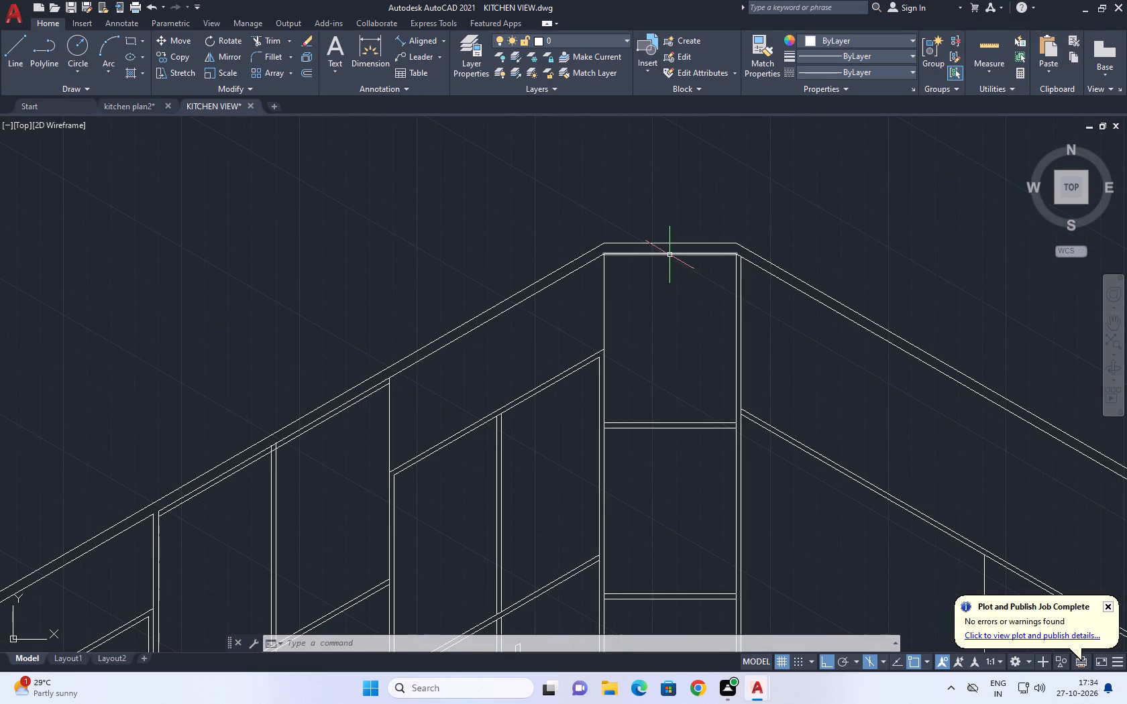
pyautogui.click(669, 255)
pyautogui.write('CO')
pyautogui.press('space')
pyautogui.click(669, 255)
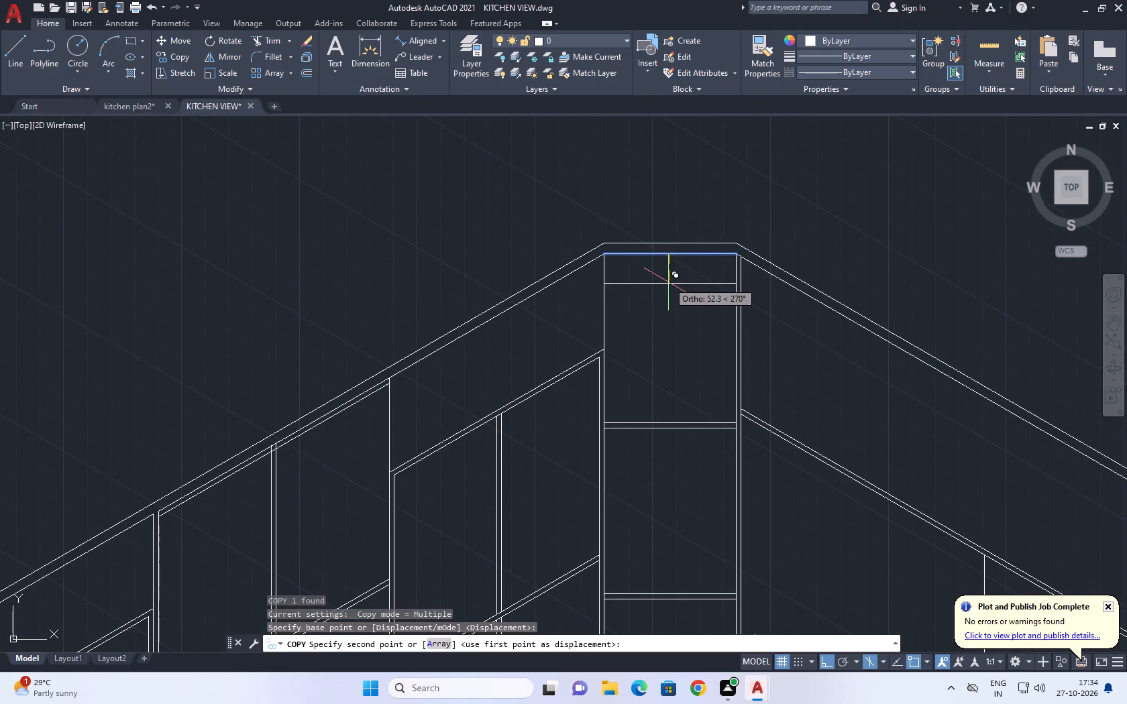
pyautogui.write('10')
pyautogui.press('space')
pyautogui.scroll(-3, 668, 282)
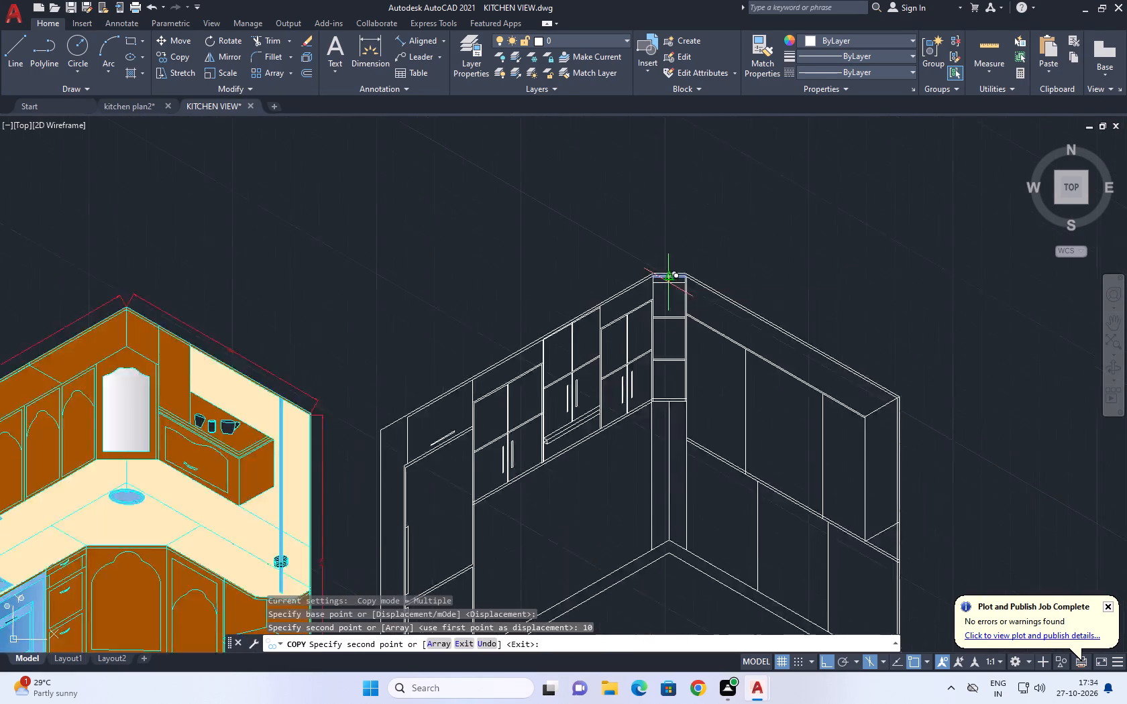
pyautogui.scroll(-1, 668, 282)
pyautogui.press('Escape')
# Delete the existing horizontal line just above the corner panel's bottom edge.
pyautogui.scroll(3, 668, 360)
pyautogui.moveTo(689, 359); pyautogui.dragTo(689, 406, button='middle')
pyautogui.scroll(3, 686, 386)
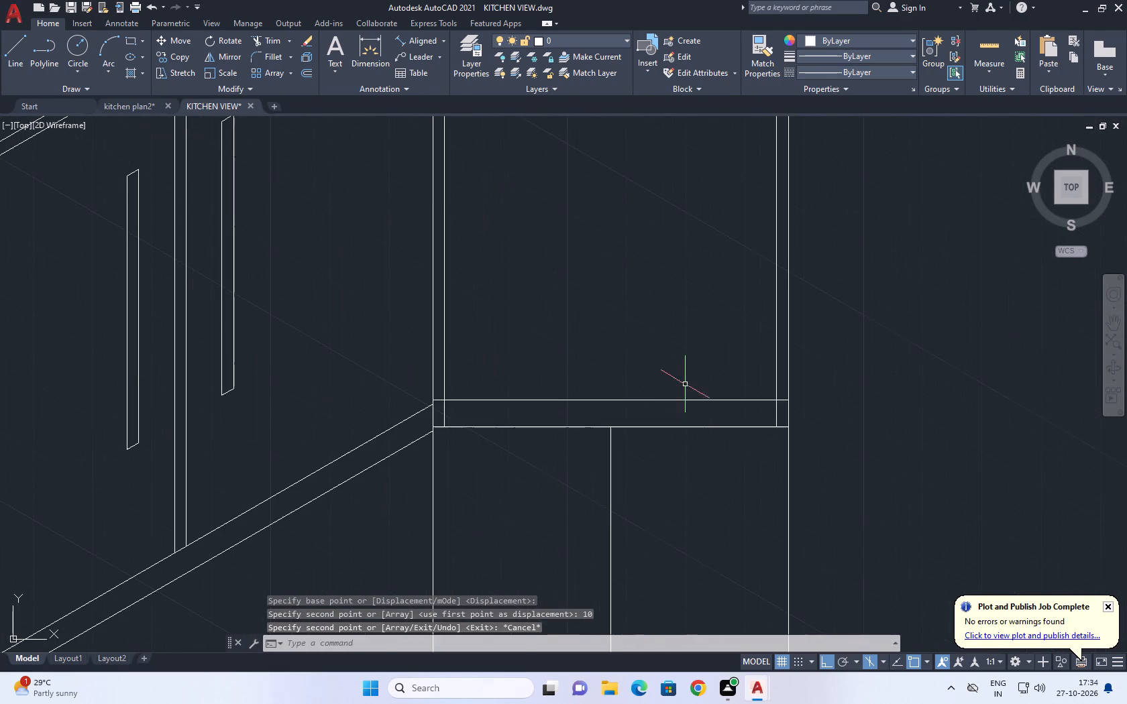
pyautogui.click(695, 420)
pyautogui.click(653, 361)
pyautogui.press('Delete')
# Copy the corner panel's bottom edge line 10 upward to form the bottom frame.
pyautogui.click(643, 403)
pyautogui.click(651, 436)
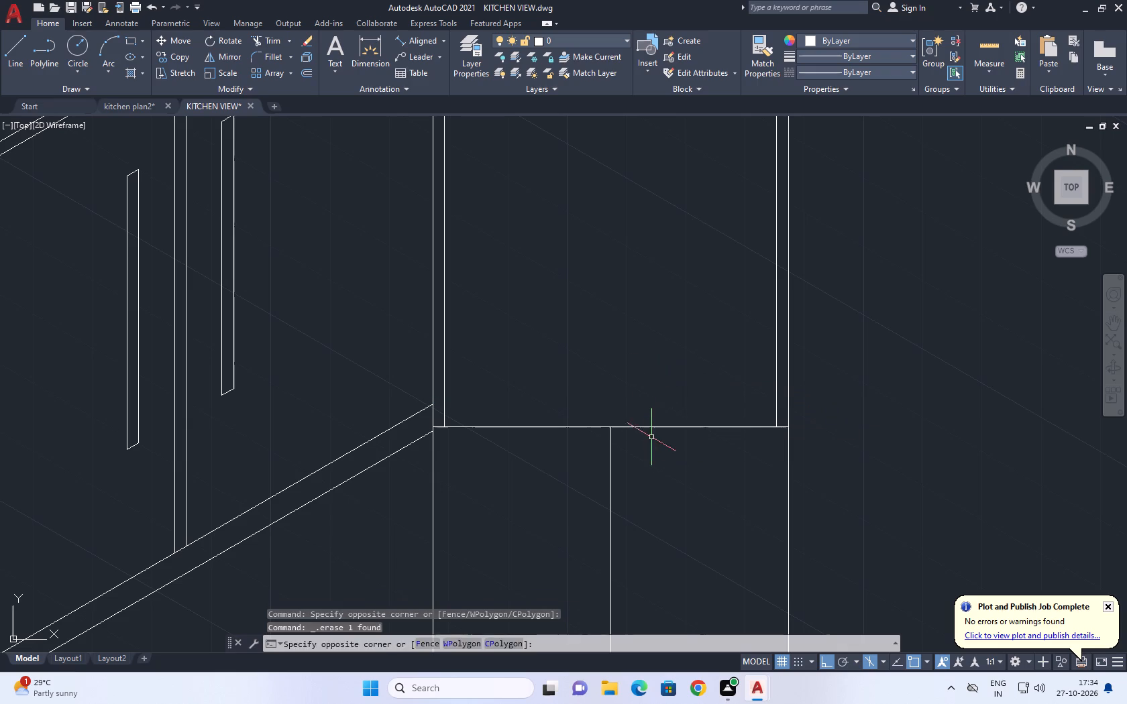
pyautogui.click(660, 425)
pyautogui.click(649, 416)
pyautogui.click(653, 443)
pyautogui.click(625, 394)
pyautogui.write('CO')
pyautogui.press('space')
pyautogui.click(639, 419)
pyautogui.press('1')
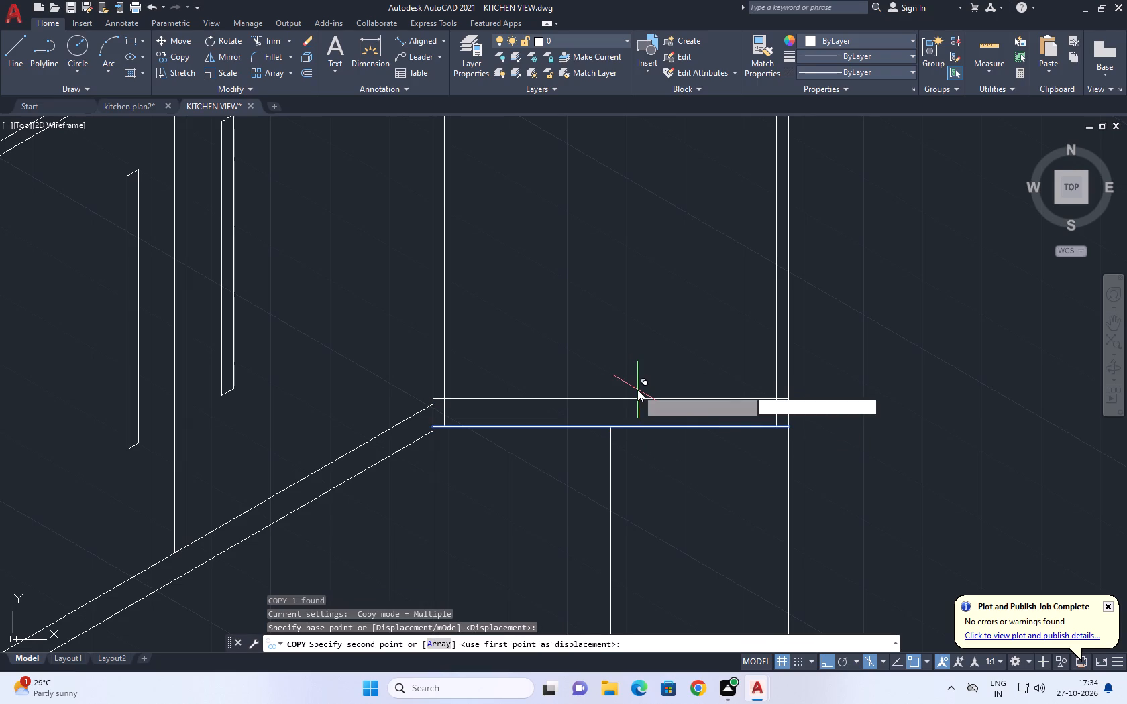
pyautogui.press('0')
pyautogui.press('Return')
pyautogui.press('Escape')
# Trim the overlapping line ends at the corner panel's two lower inner corners.
pyautogui.write('TR')
pyautogui.press('space')
pyautogui.scroll(3, 763, 419)
pyautogui.click(812, 434)
pyautogui.click(825, 388)
pyautogui.click(822, 406)
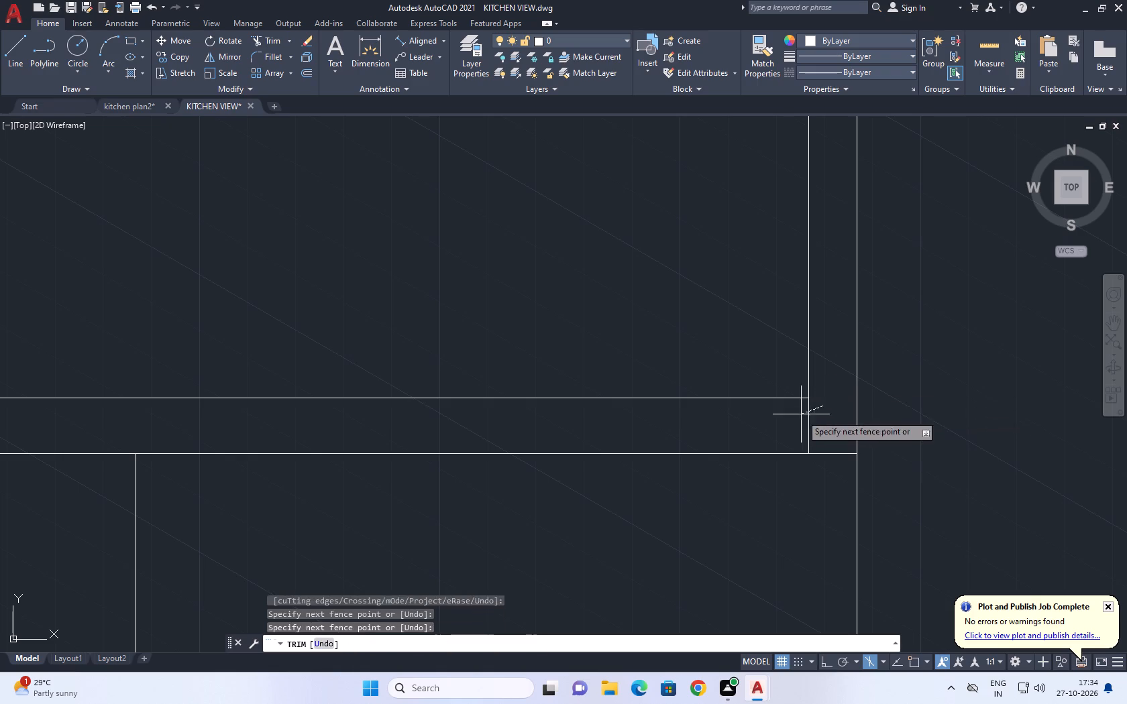
pyautogui.click(784, 419)
pyautogui.scroll(-3, 830, 412)
pyautogui.scroll(5, 500, 418)
pyautogui.moveTo(516, 464); pyautogui.dragTo(496, 449)
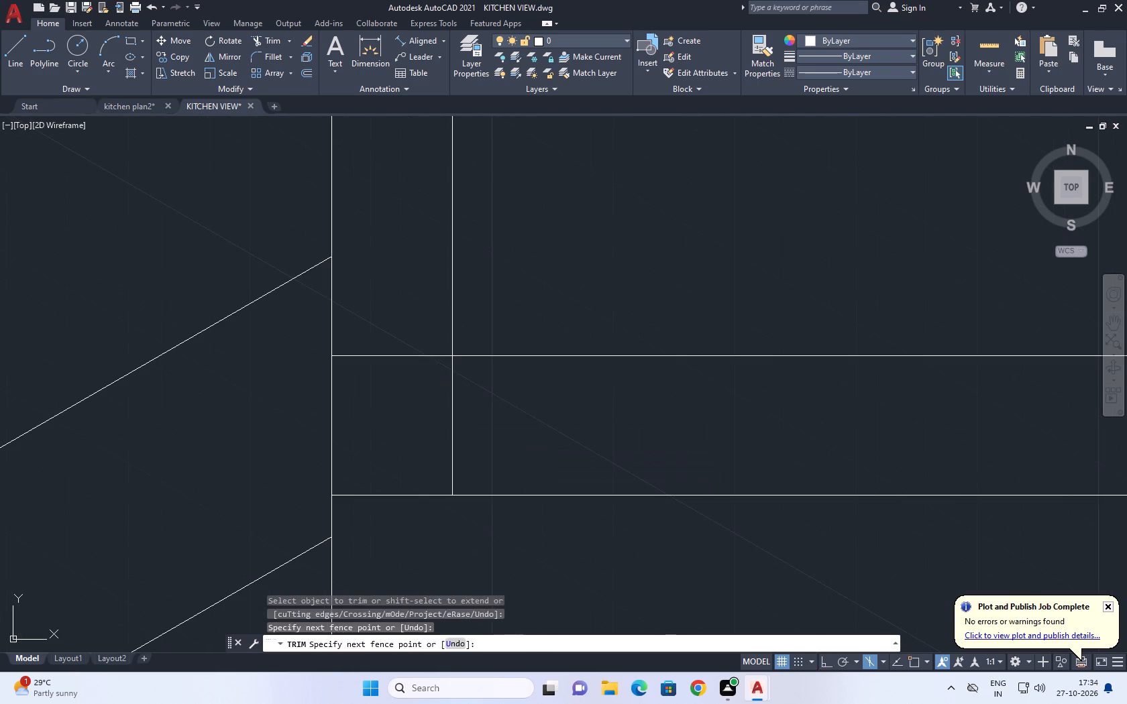
pyautogui.click(395, 328)
pyautogui.click(483, 417)
pyautogui.click(513, 428)
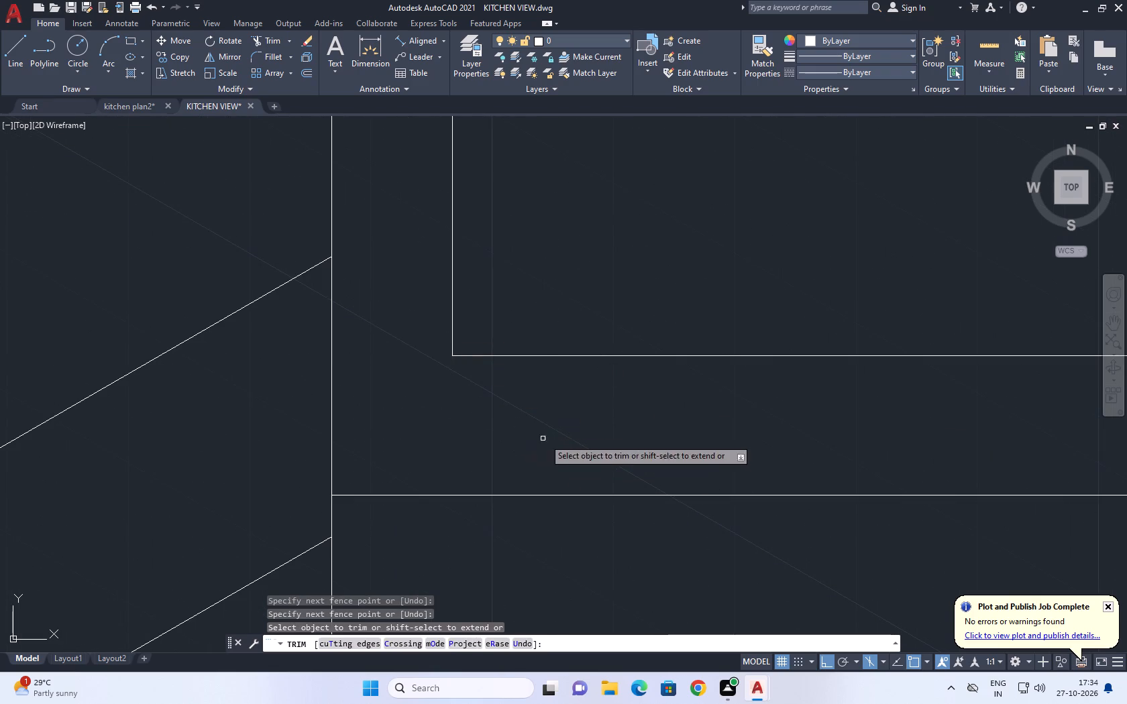
pyautogui.scroll(-12, 547, 436)
pyautogui.moveTo(783, 284); pyautogui.dragTo(730, 467, button='middle')
pyautogui.scroll(4, 678, 276)
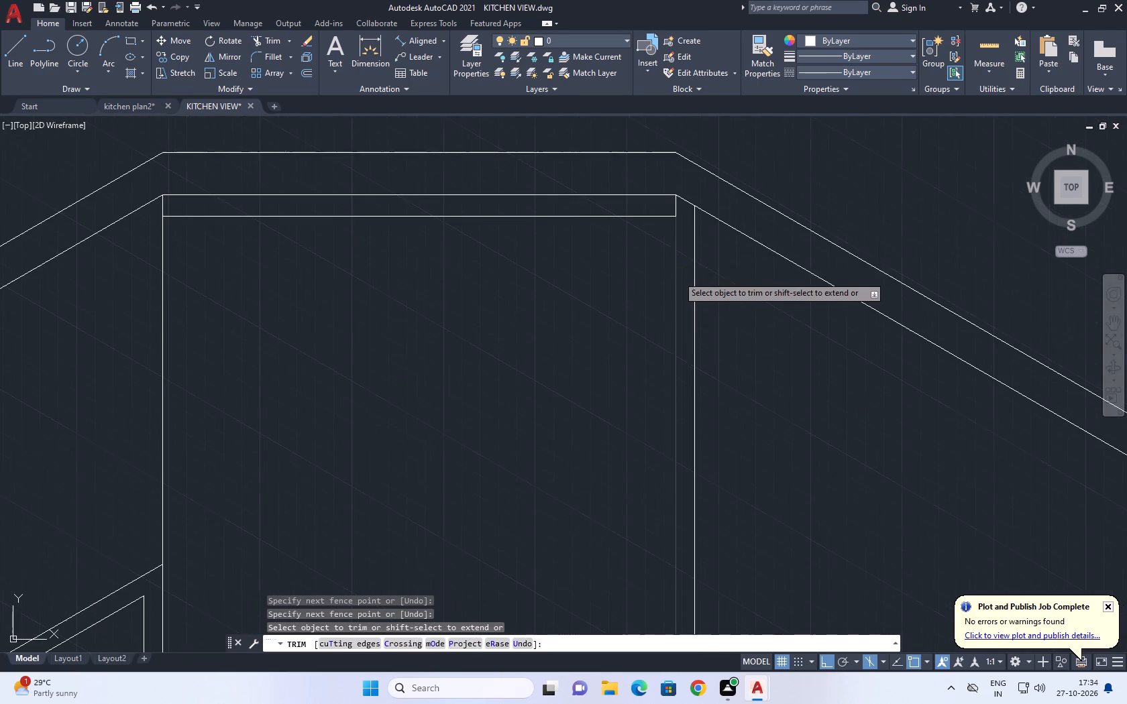
pyautogui.moveTo(669, 223); pyautogui.dragTo(763, 196, button='middle')
pyautogui.scroll(-5, 763, 196)
pyautogui.press('Escape')
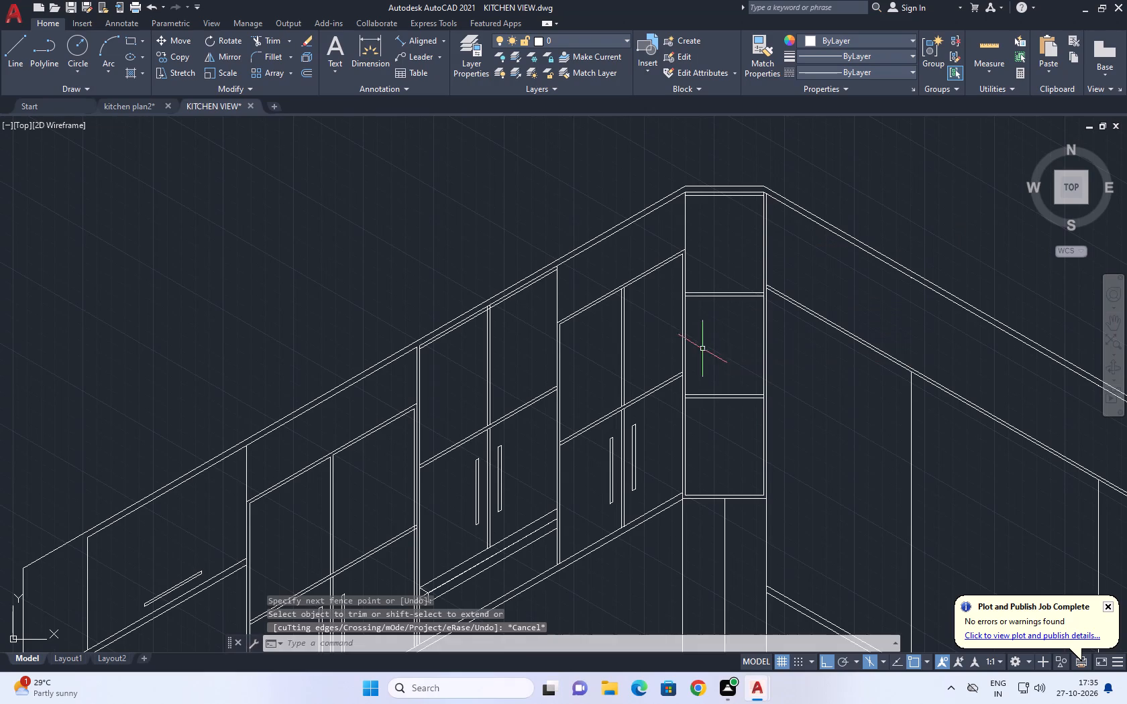
# Extend the outer vertical line on the corner panel's left side up to the sloping top border line.
pyautogui.scroll(2, 767, 203)
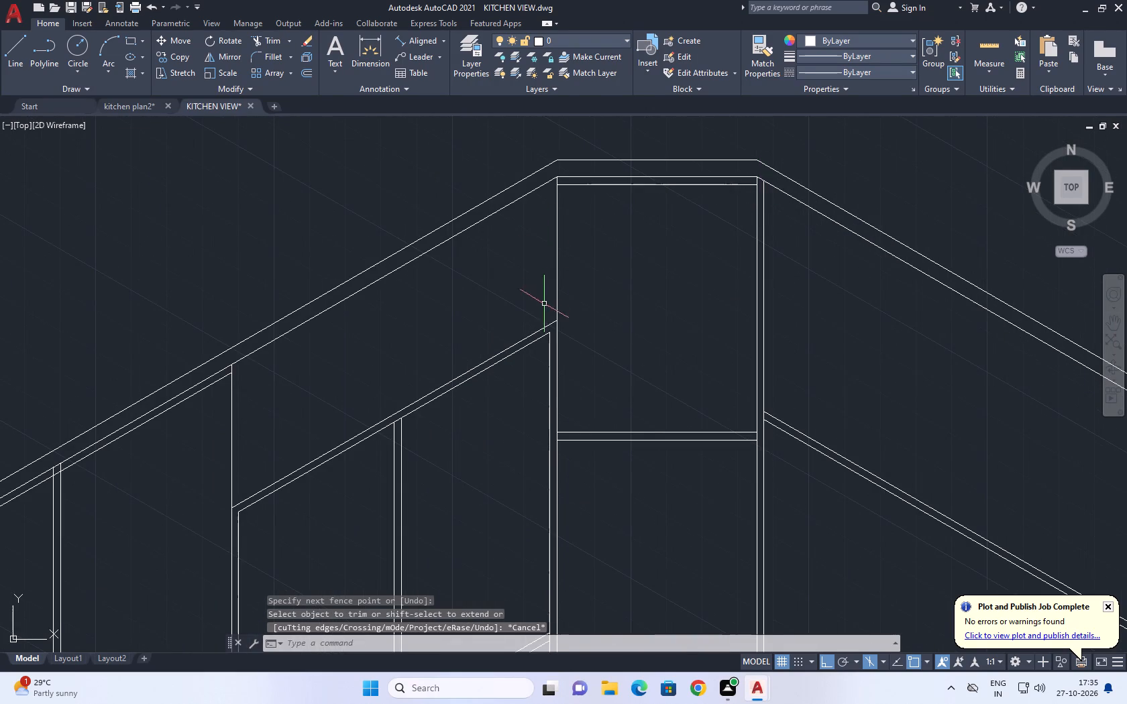
pyautogui.moveTo(546, 320); pyautogui.dragTo(640, 319, button='middle')
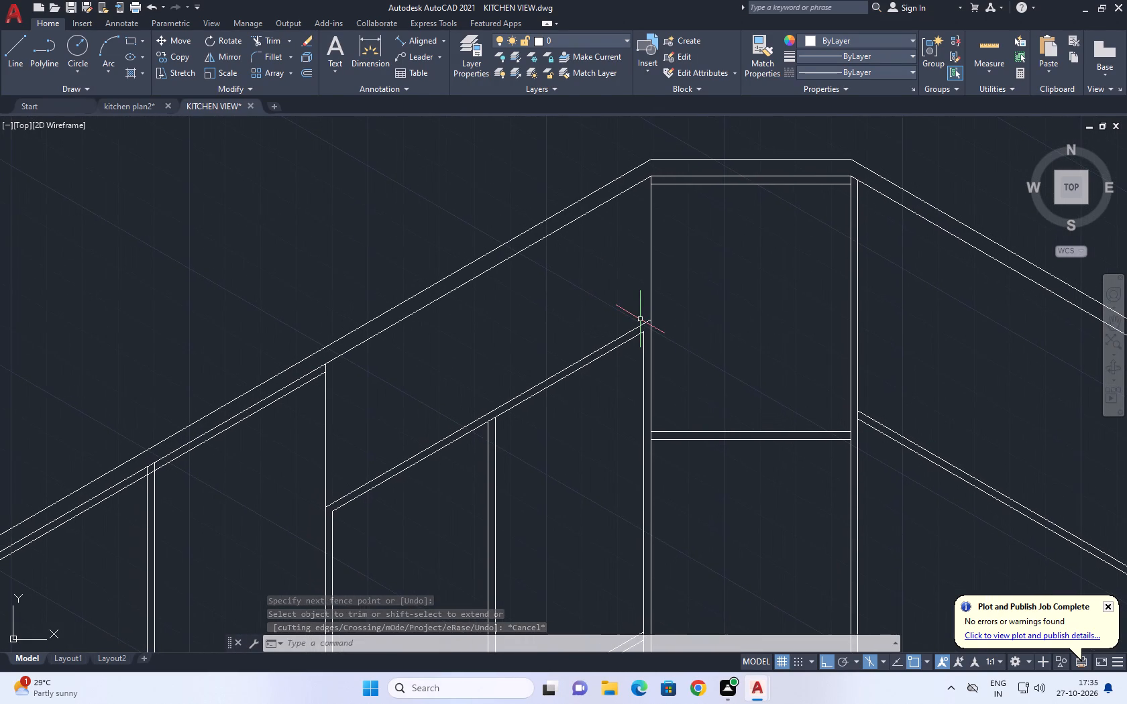
pyautogui.write('EX')
pyautogui.press('space')
pyautogui.click(642, 360)
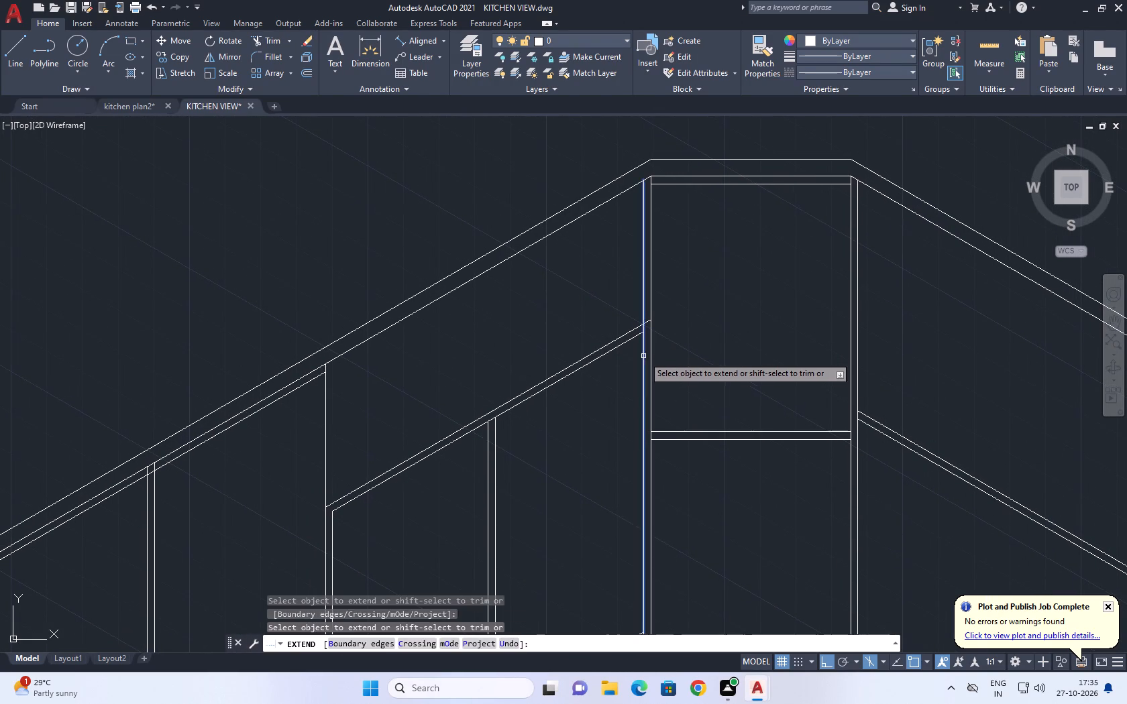
pyautogui.click(643, 356)
pyautogui.press('Escape')
# Trim the inner vertical stubs at the corner panel's top corners and the sloping cabinet line's end crossing its left frame.
pyautogui.moveTo(786, 229); pyautogui.dragTo(748, 288, button='middle')
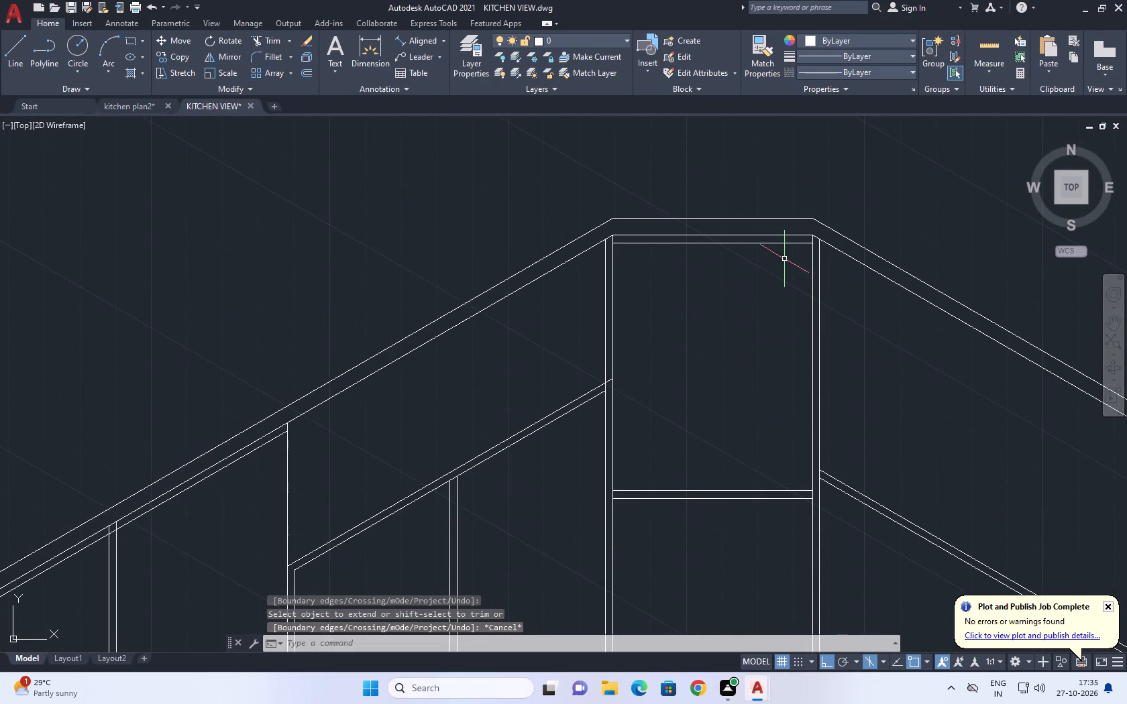
pyautogui.write('TR')
pyautogui.press('space')
pyautogui.scroll(2, 614, 238)
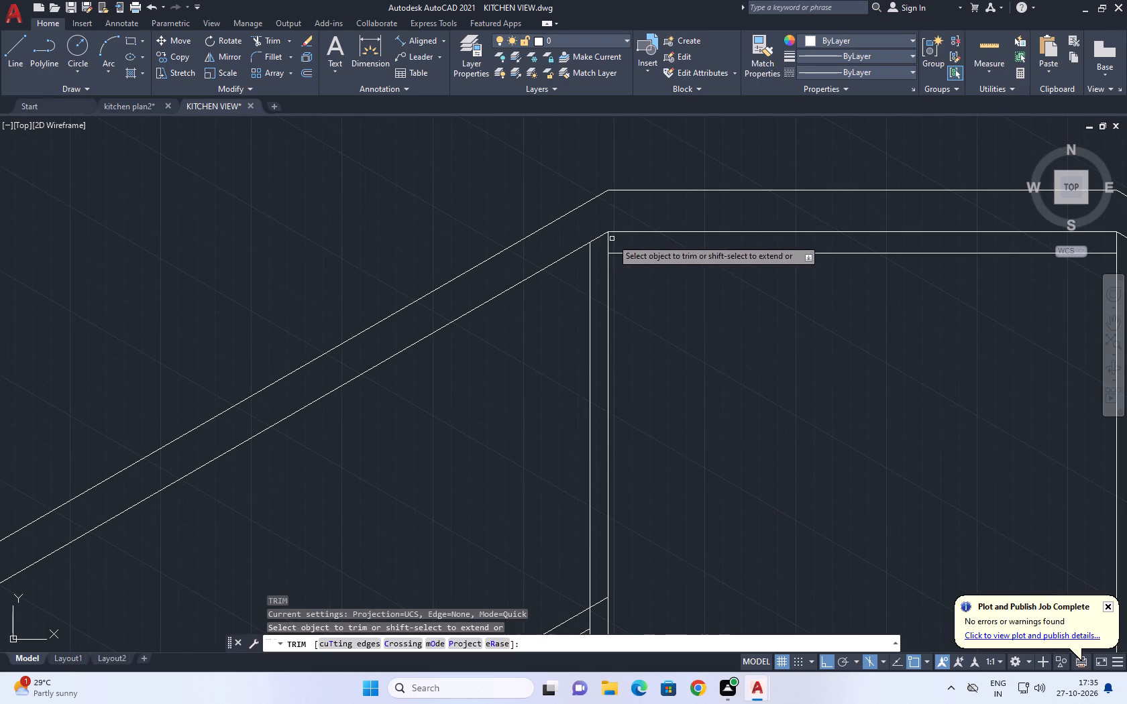
pyautogui.click(606, 246)
pyautogui.moveTo(672, 253); pyautogui.dragTo(482, 345, button='middle')
pyautogui.click(929, 339)
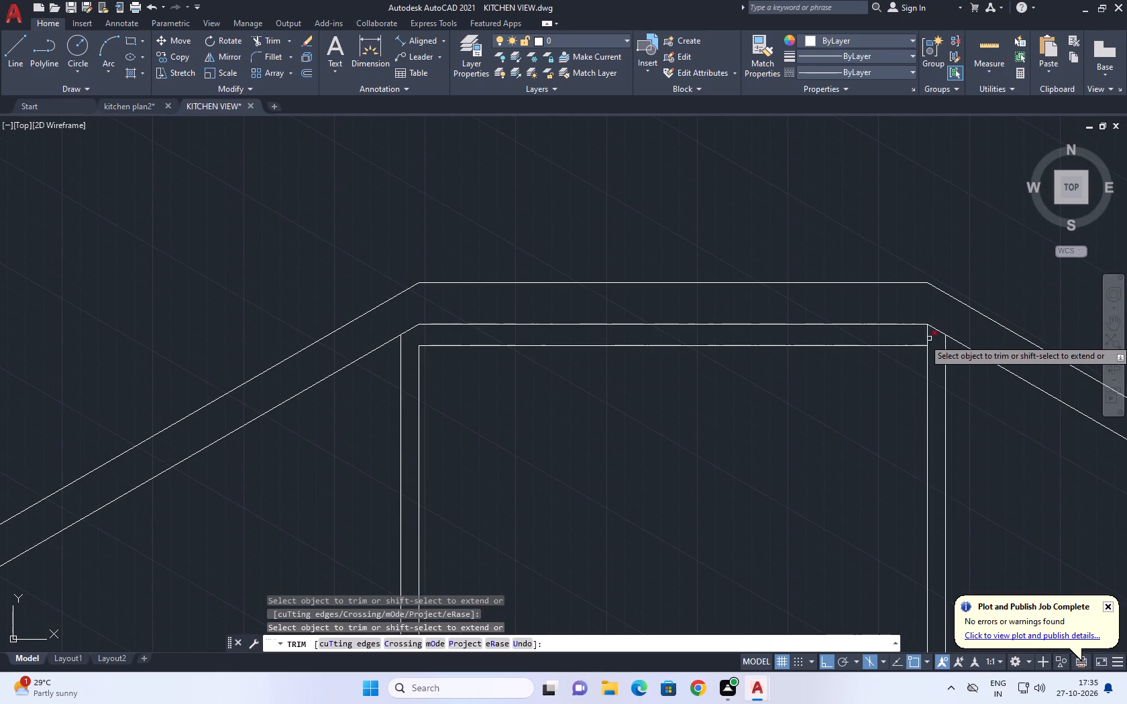
pyautogui.scroll(-6, 871, 319)
pyautogui.scroll(3, 801, 386)
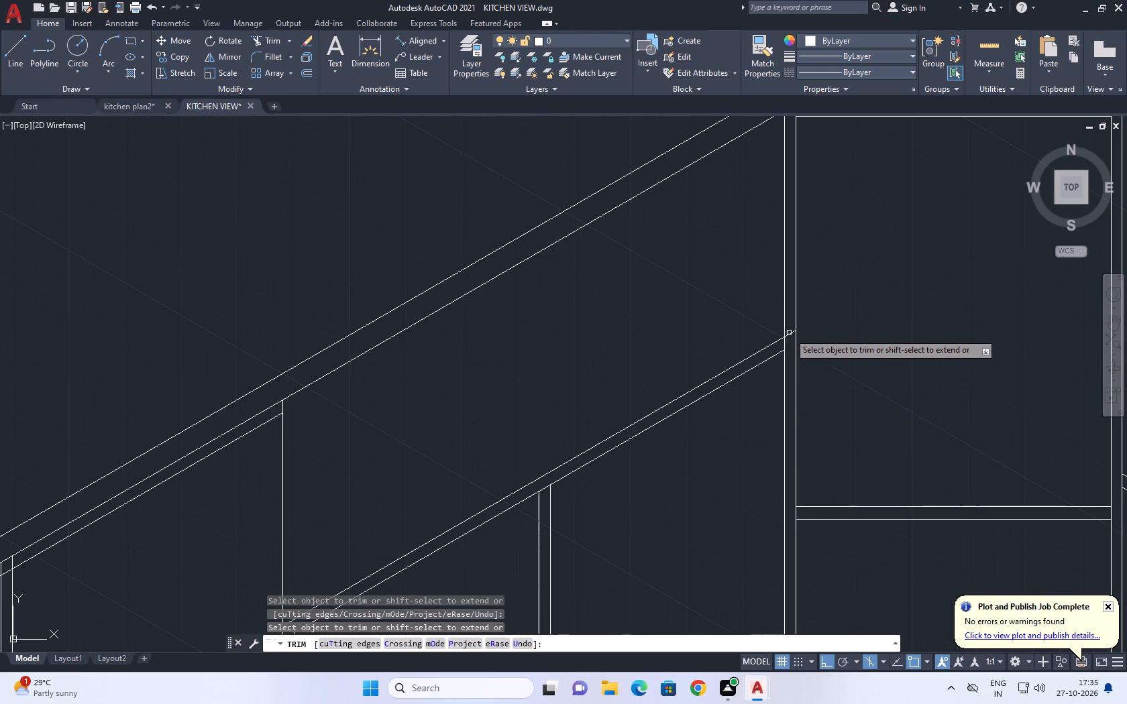
pyautogui.click(789, 333)
pyautogui.scroll(-5, 806, 314)
pyautogui.scroll(2, 801, 401)
pyautogui.press('Escape')
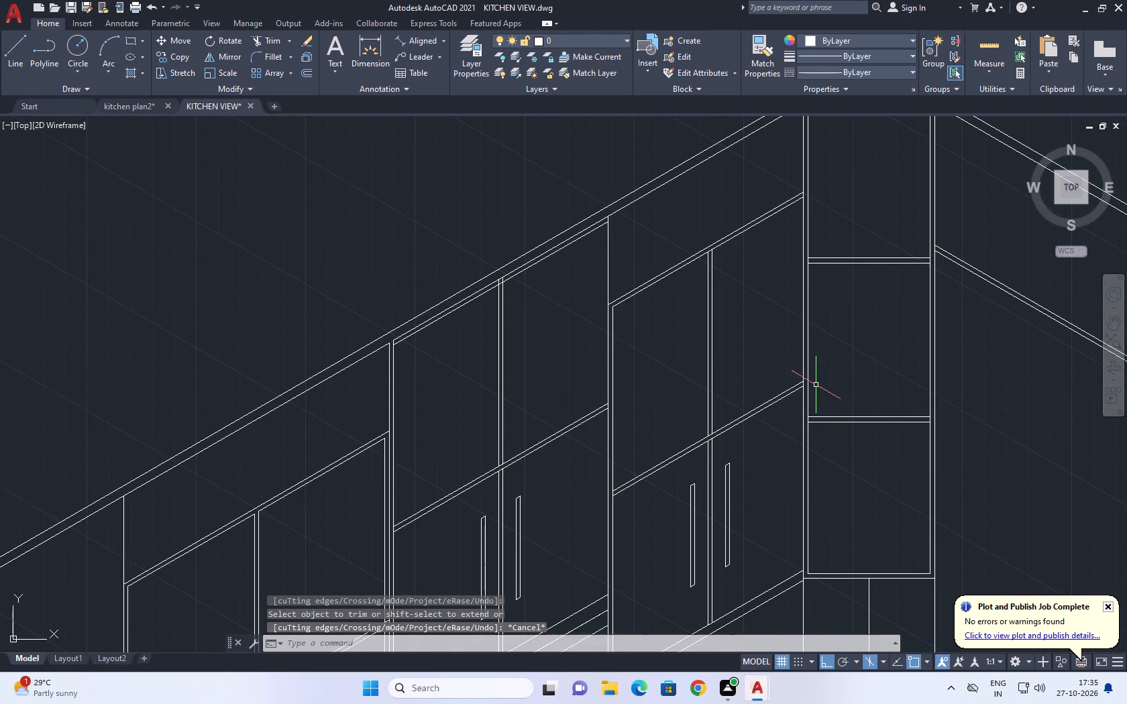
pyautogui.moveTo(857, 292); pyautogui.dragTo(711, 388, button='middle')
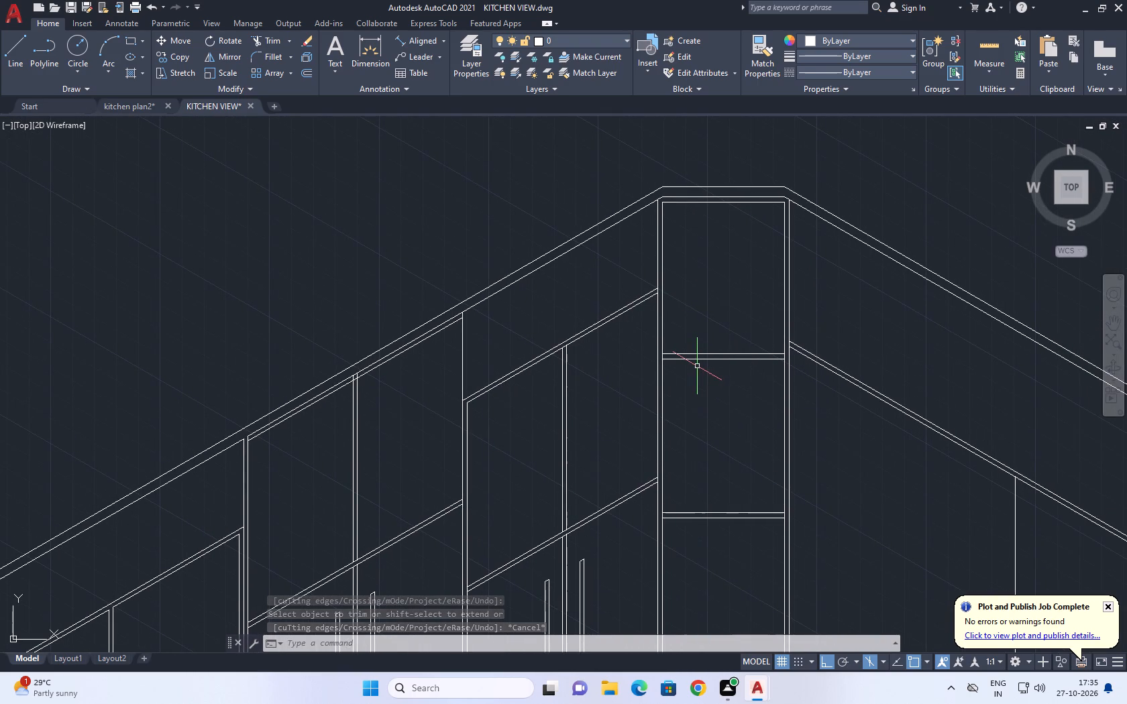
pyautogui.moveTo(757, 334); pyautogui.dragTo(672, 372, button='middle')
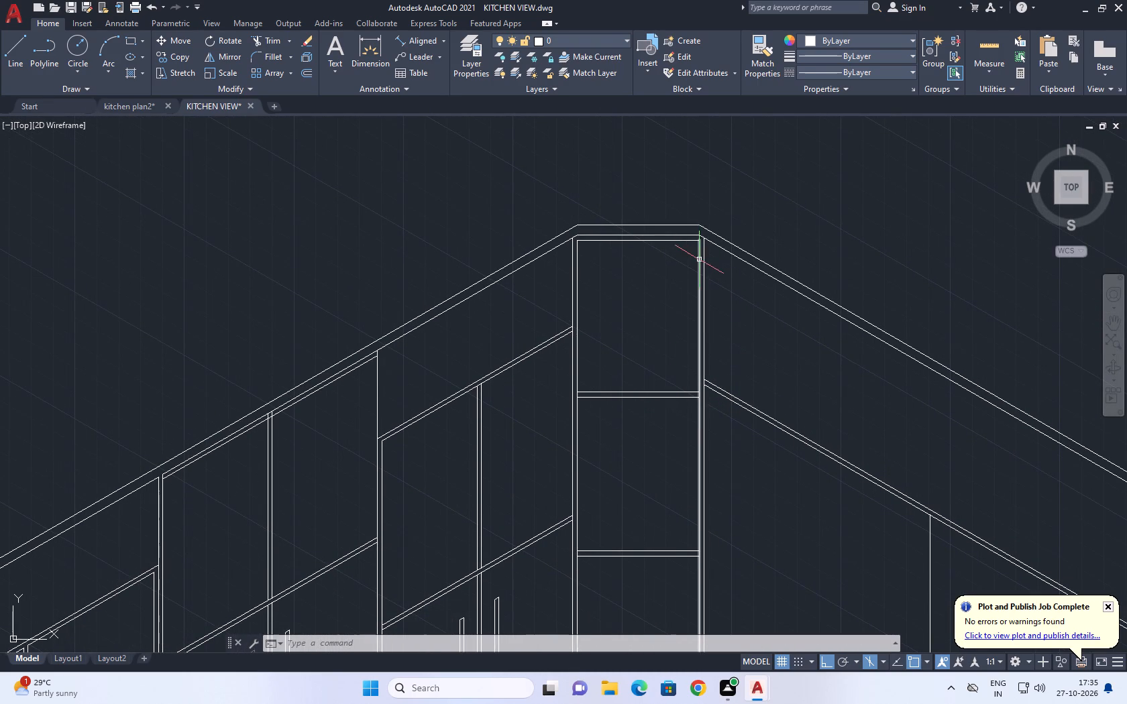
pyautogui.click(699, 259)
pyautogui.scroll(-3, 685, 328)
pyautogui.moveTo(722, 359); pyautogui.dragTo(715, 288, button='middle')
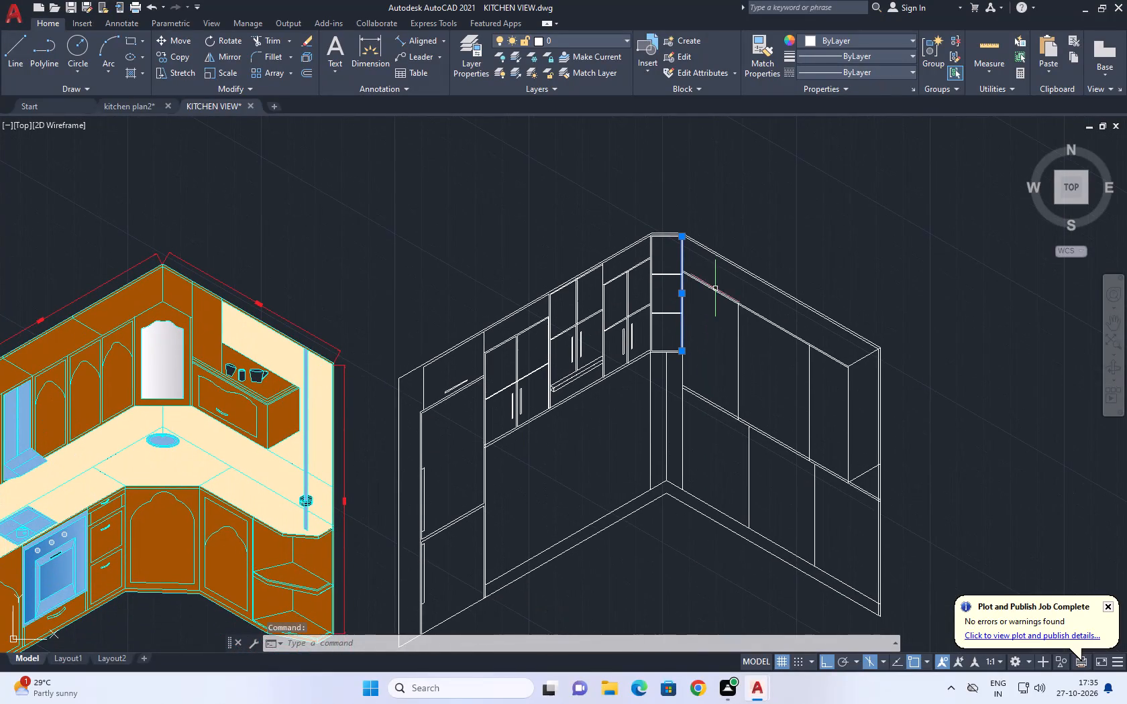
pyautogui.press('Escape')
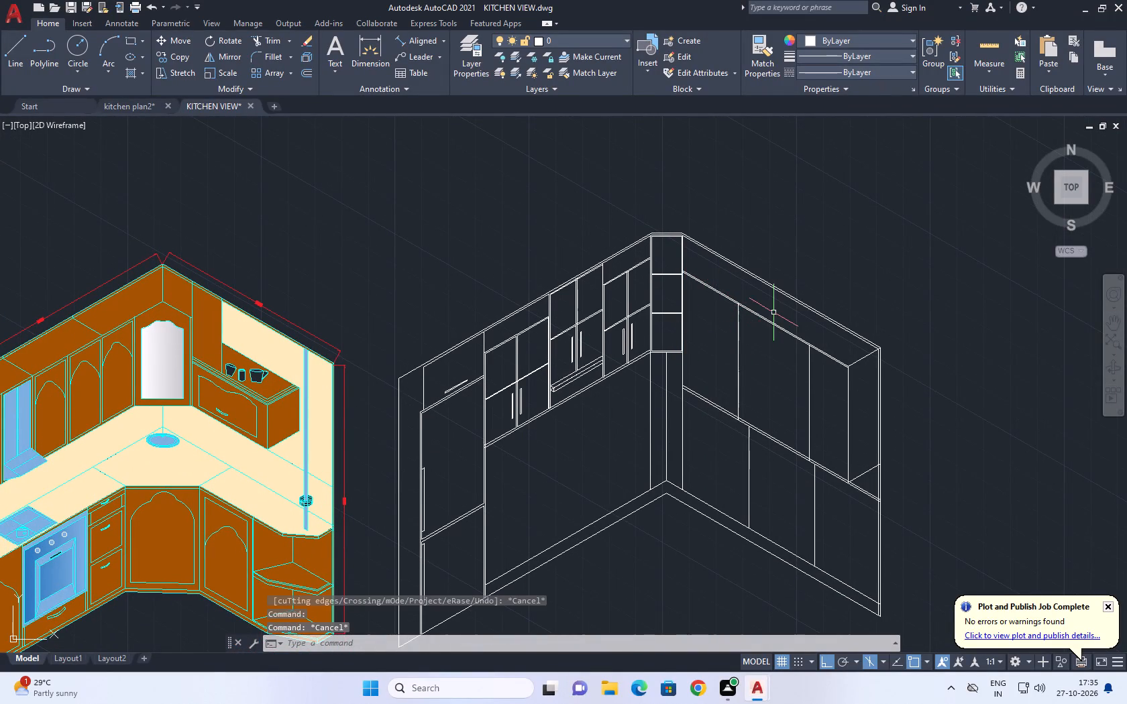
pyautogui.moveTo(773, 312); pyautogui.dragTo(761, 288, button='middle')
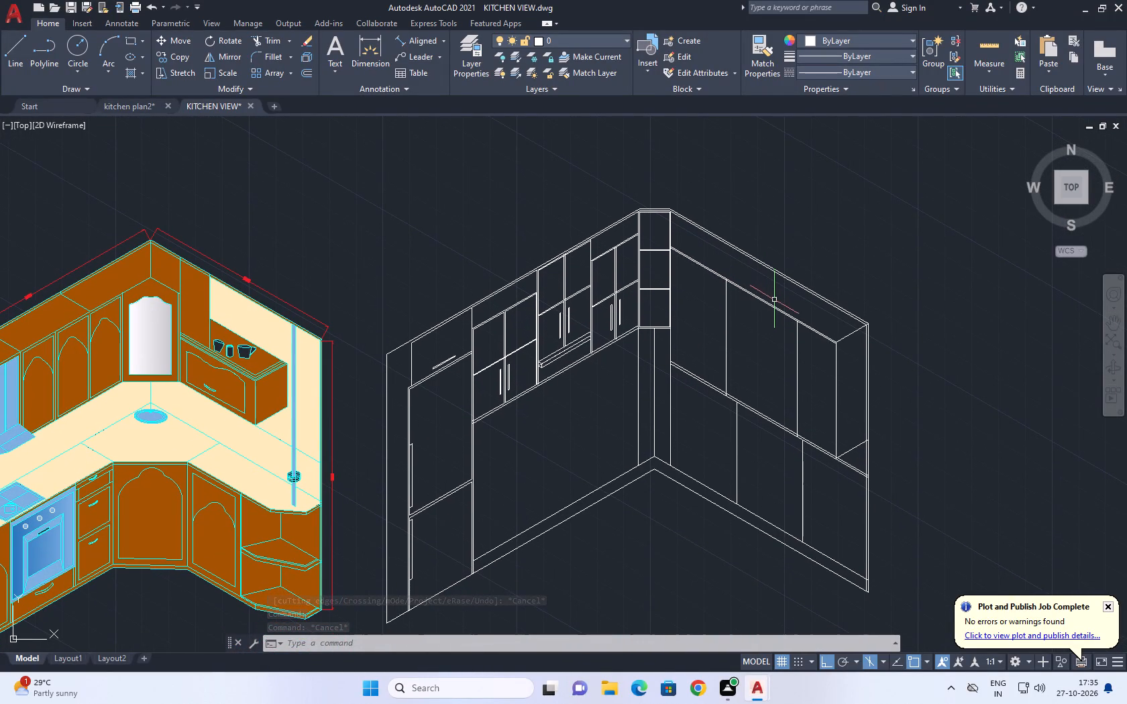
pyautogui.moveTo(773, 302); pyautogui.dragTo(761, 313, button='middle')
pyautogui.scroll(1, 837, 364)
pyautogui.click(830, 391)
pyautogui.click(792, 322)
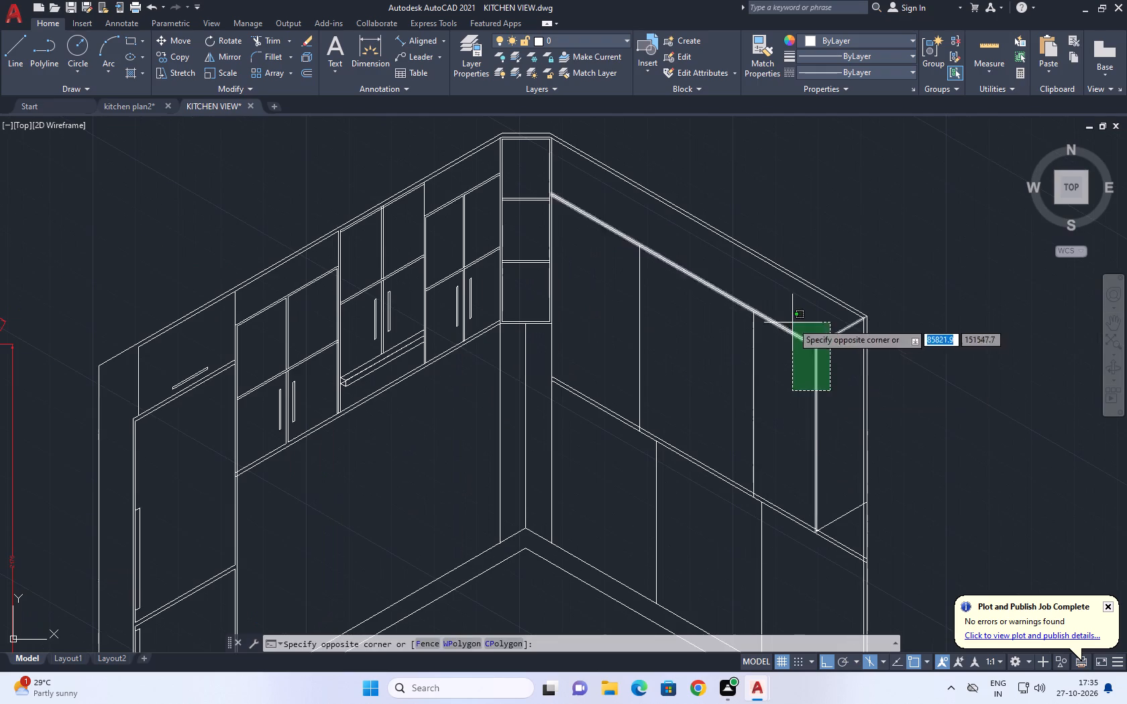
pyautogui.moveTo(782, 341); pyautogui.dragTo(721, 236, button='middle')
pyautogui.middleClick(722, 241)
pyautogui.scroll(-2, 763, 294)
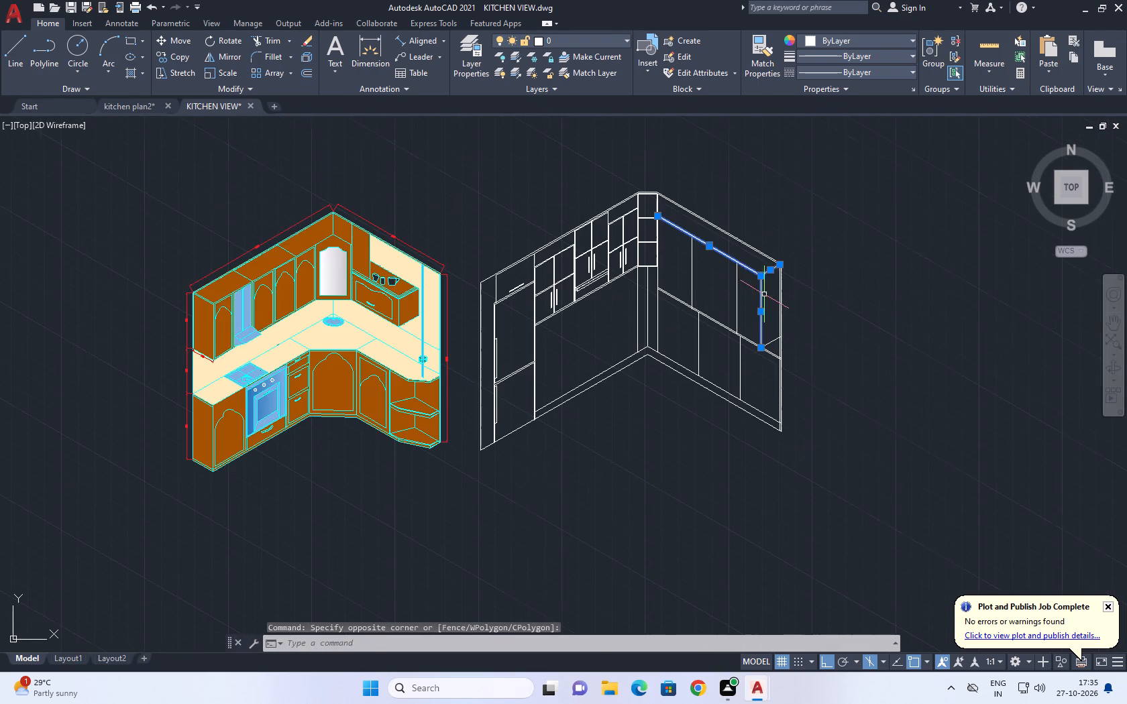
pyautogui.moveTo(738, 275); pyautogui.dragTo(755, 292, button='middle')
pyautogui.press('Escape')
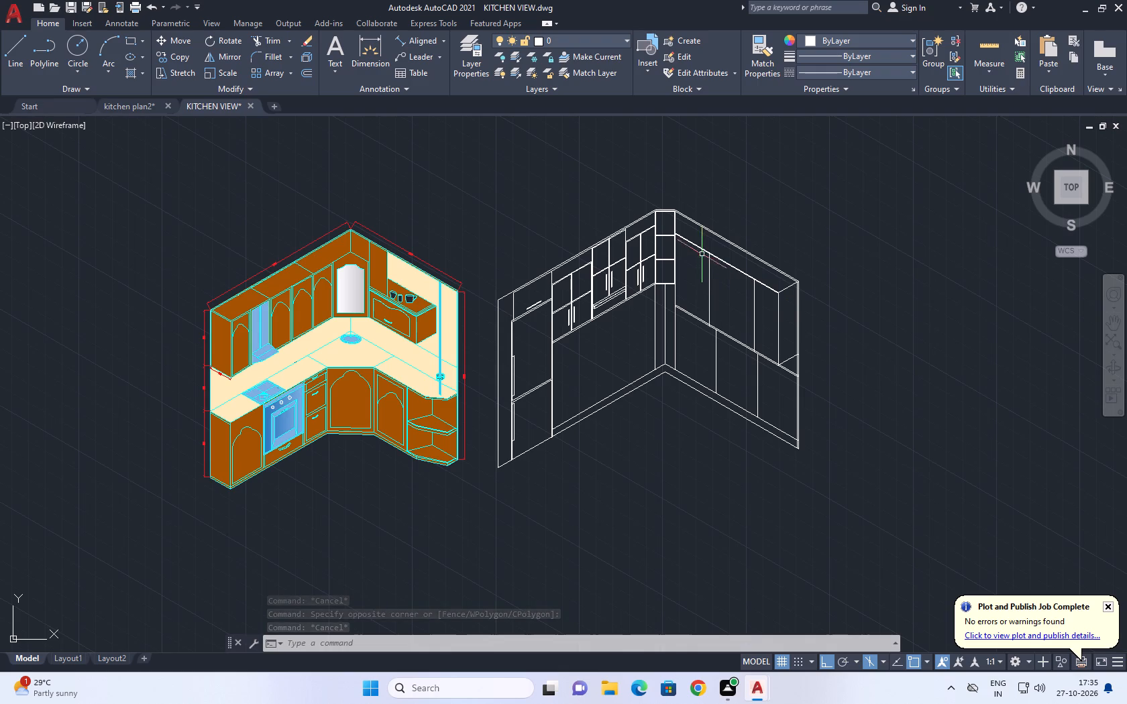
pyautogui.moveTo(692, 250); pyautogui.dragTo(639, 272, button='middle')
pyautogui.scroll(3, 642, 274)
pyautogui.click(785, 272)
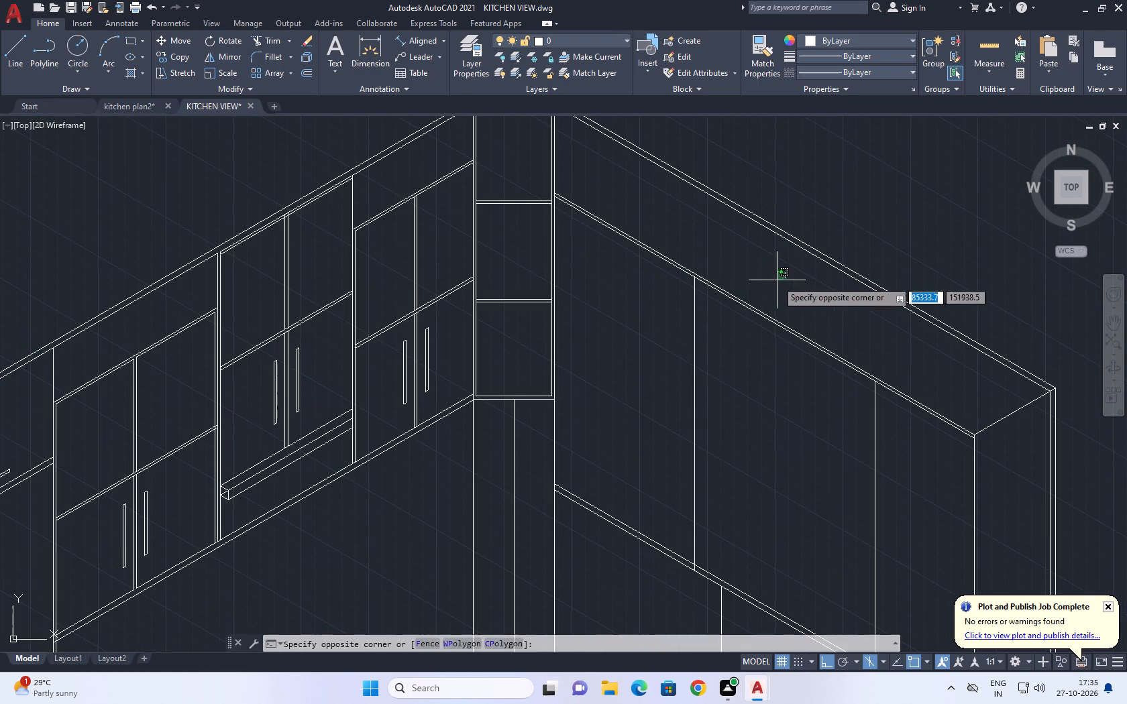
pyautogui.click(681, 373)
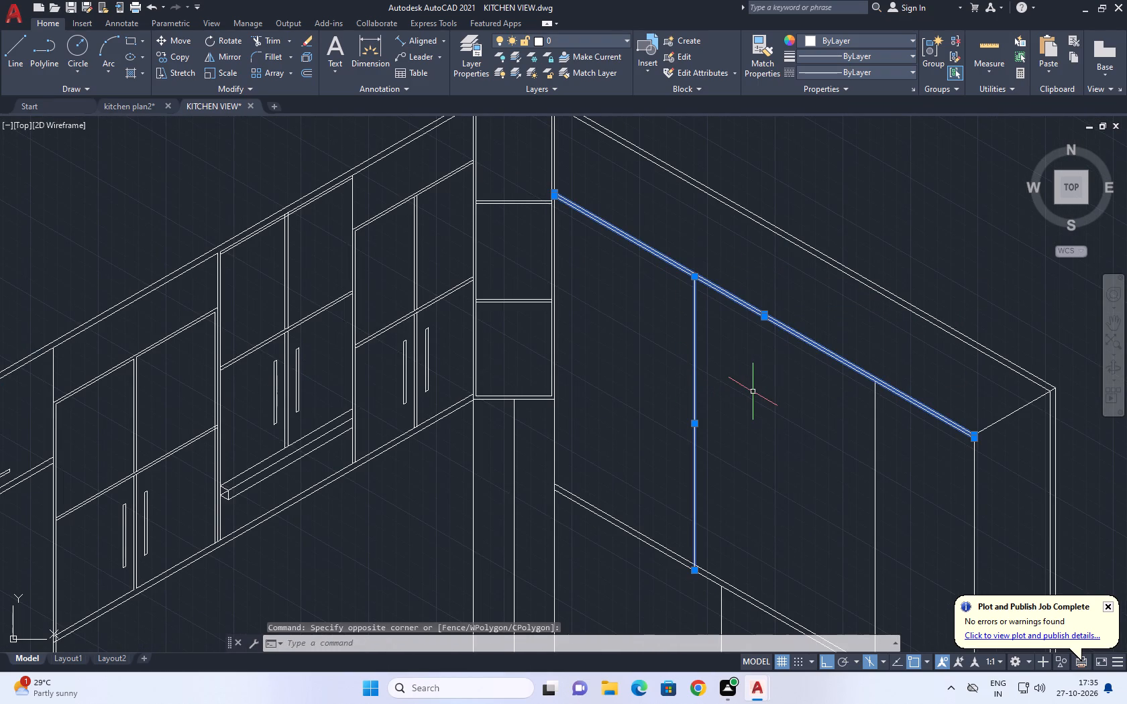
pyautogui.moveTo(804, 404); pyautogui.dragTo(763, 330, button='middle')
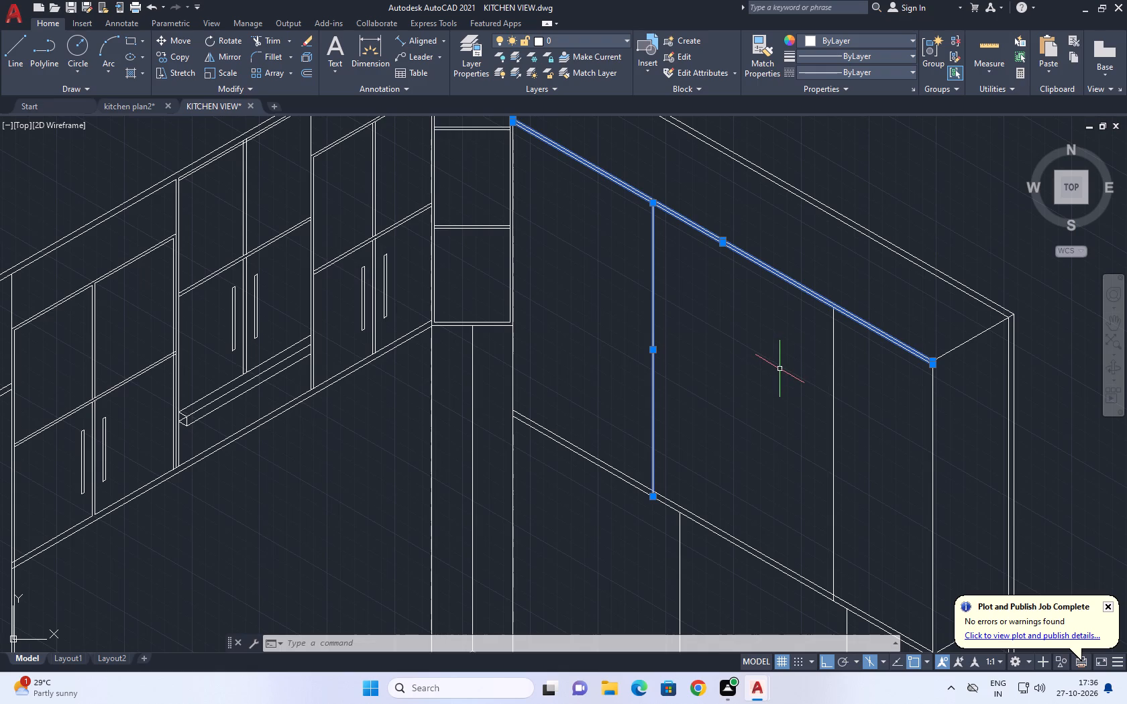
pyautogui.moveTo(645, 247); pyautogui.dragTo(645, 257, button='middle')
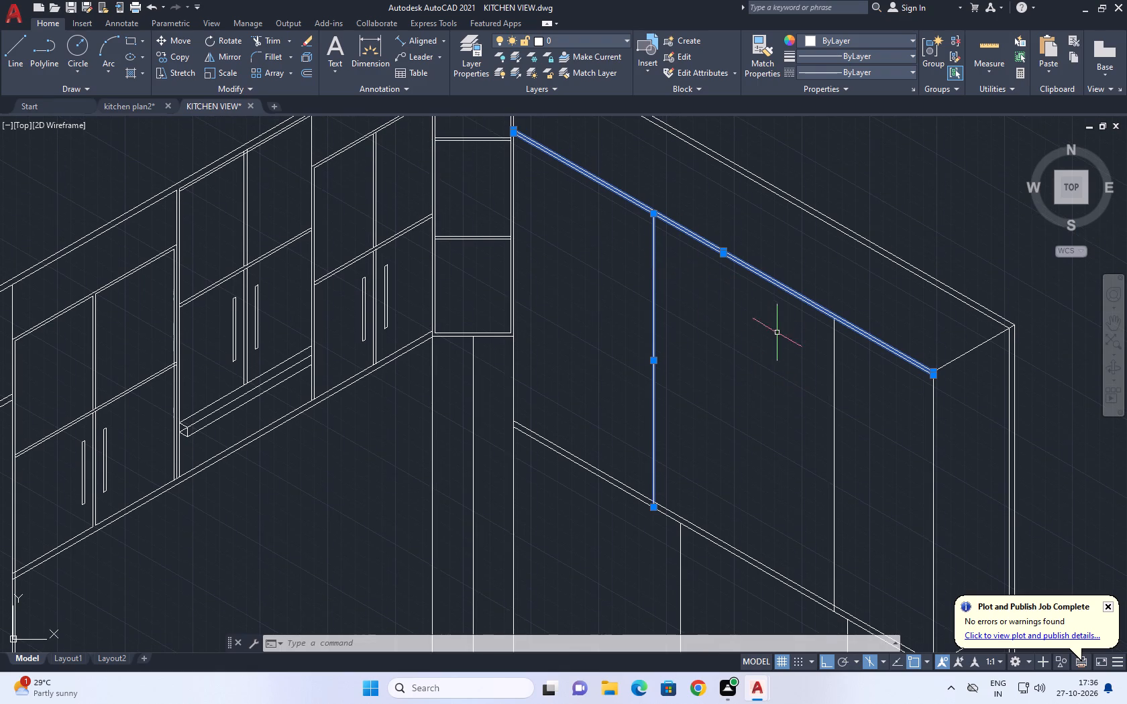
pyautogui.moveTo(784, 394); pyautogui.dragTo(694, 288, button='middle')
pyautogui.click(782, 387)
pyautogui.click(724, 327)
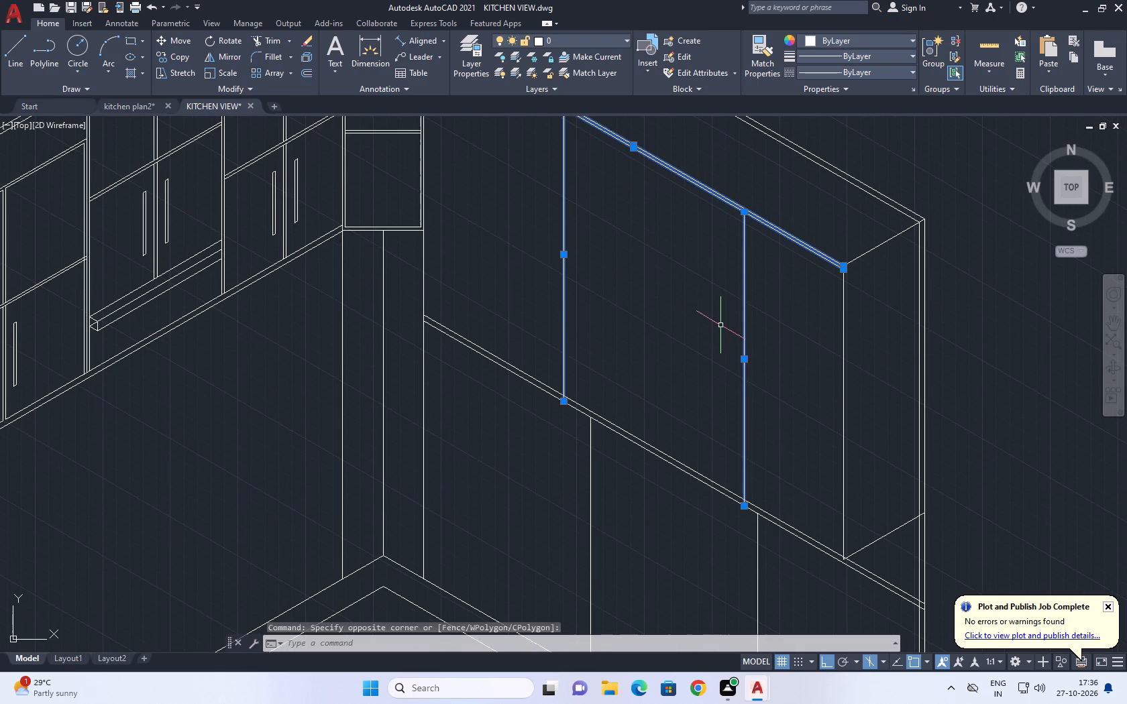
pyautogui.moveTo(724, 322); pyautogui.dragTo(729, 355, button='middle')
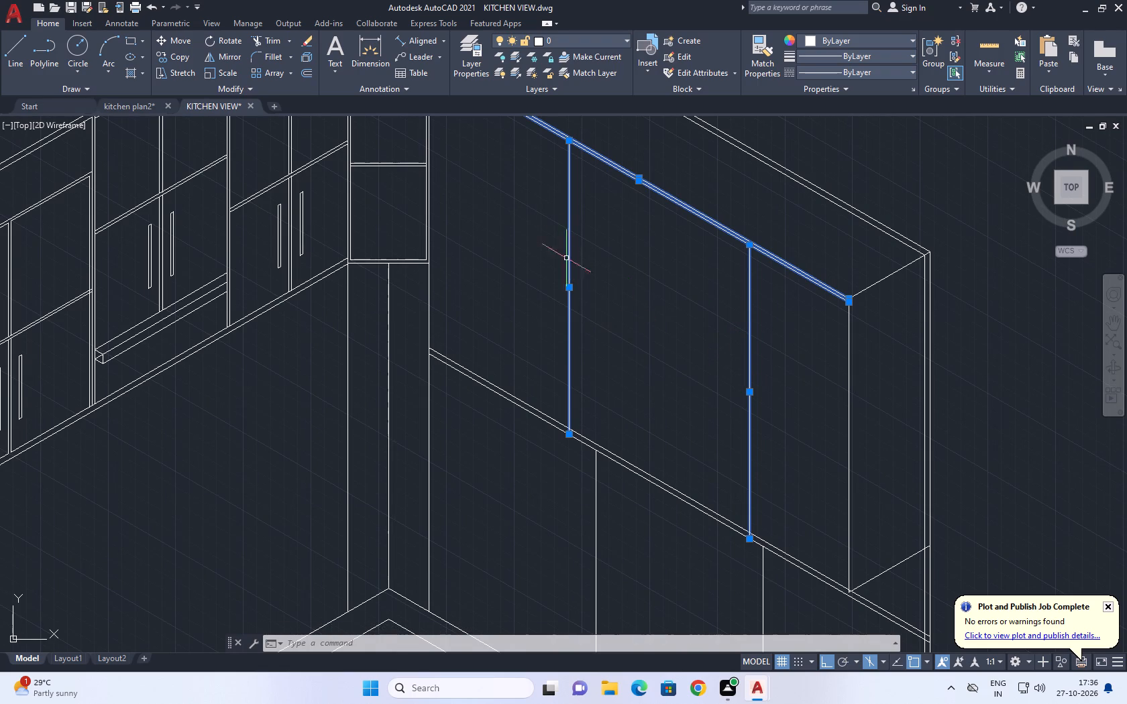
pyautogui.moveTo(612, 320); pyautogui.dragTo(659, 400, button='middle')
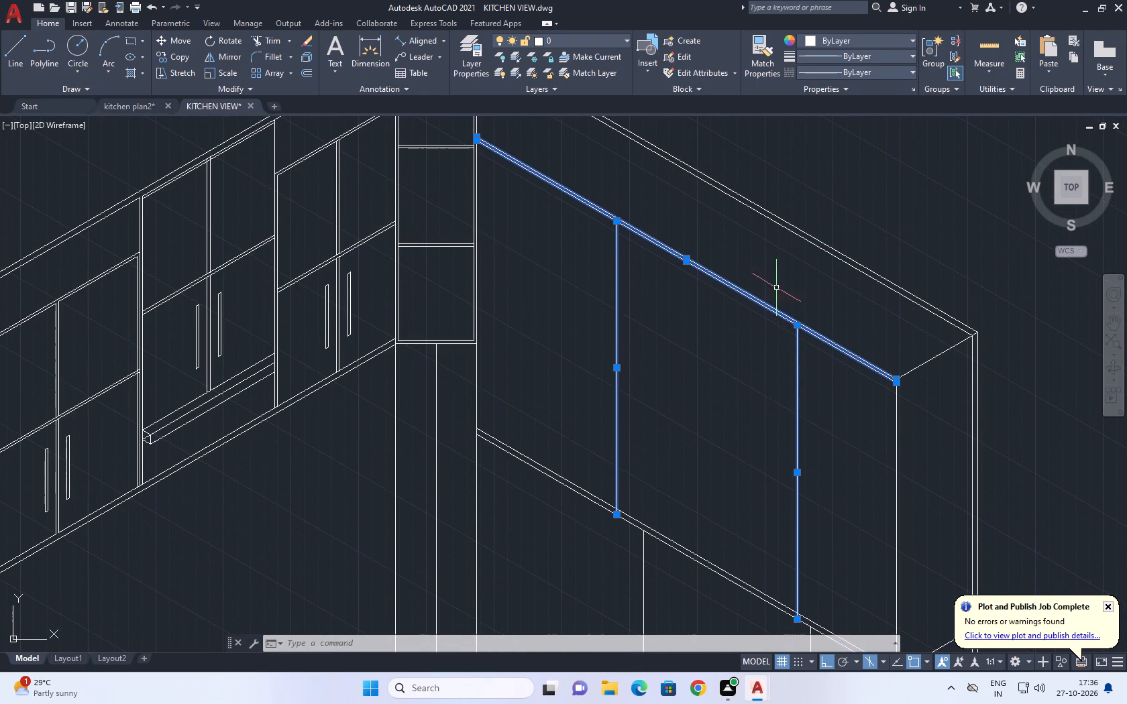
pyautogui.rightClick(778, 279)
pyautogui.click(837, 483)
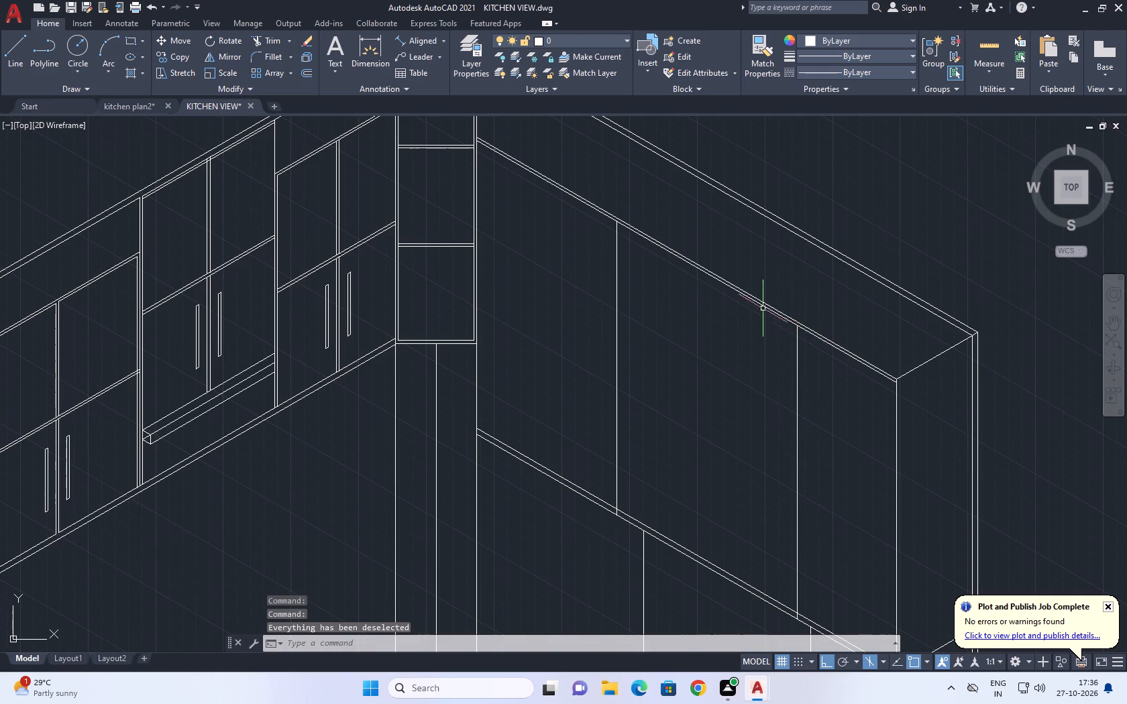
# Erase the sloping double line along the top of the right-hand wall cabinets.
pyautogui.click(763, 292)
pyautogui.click(726, 310)
pyautogui.rightClick(727, 312)
pyautogui.click(776, 398)
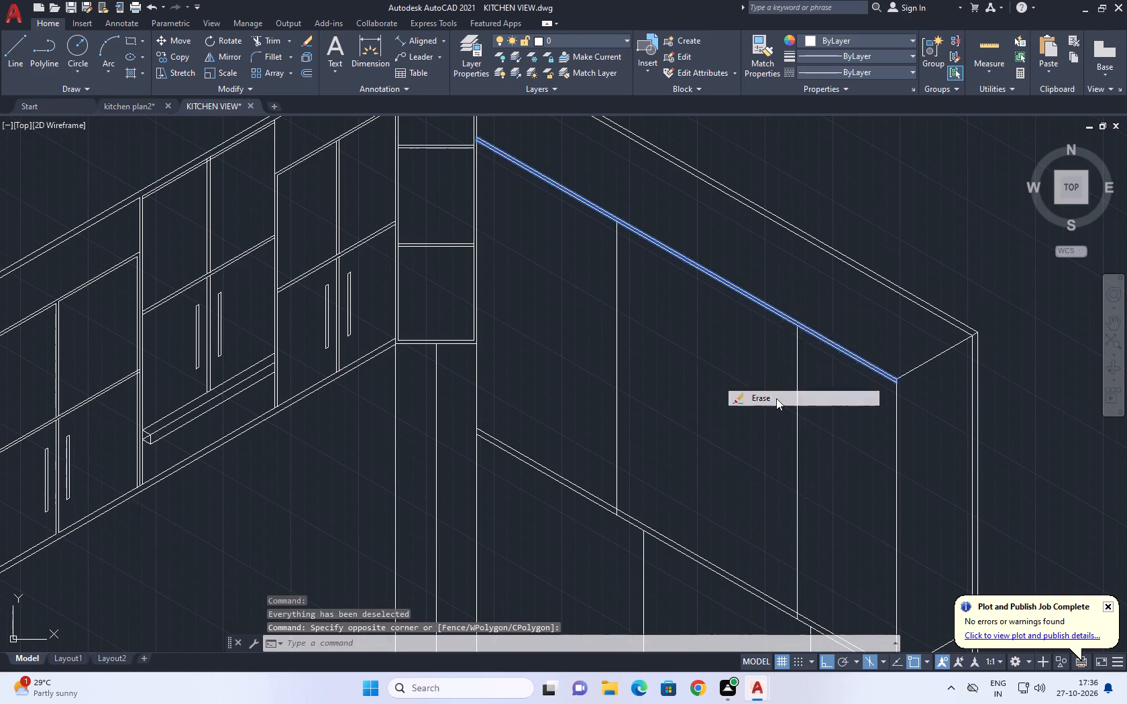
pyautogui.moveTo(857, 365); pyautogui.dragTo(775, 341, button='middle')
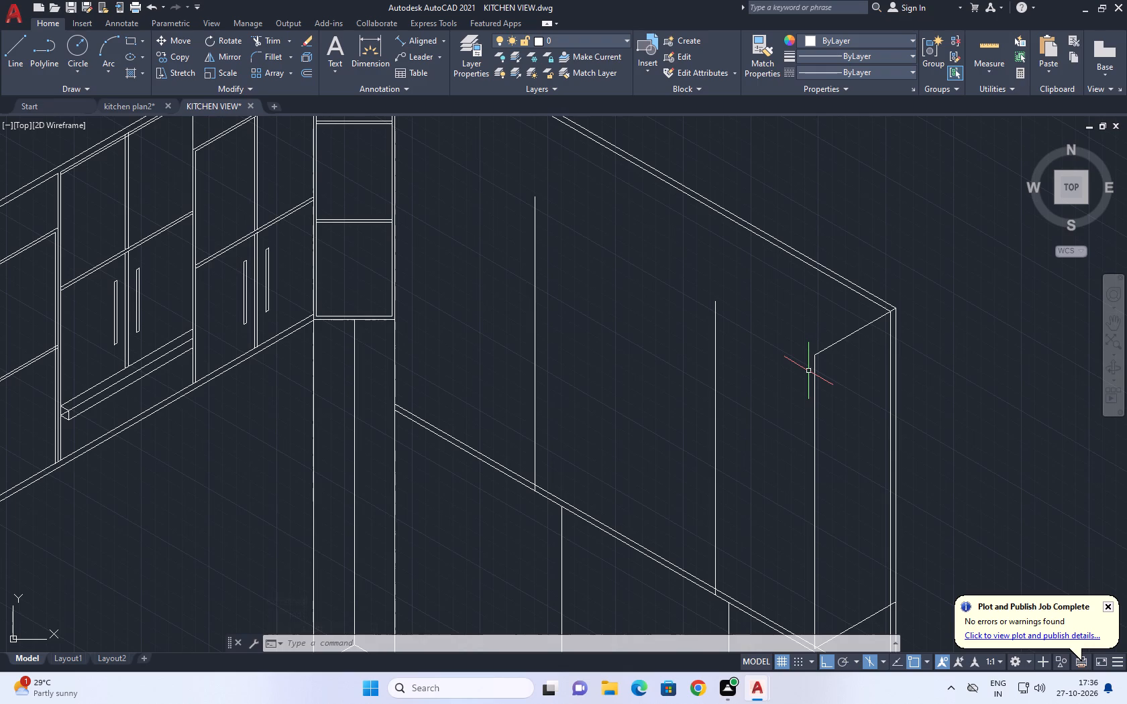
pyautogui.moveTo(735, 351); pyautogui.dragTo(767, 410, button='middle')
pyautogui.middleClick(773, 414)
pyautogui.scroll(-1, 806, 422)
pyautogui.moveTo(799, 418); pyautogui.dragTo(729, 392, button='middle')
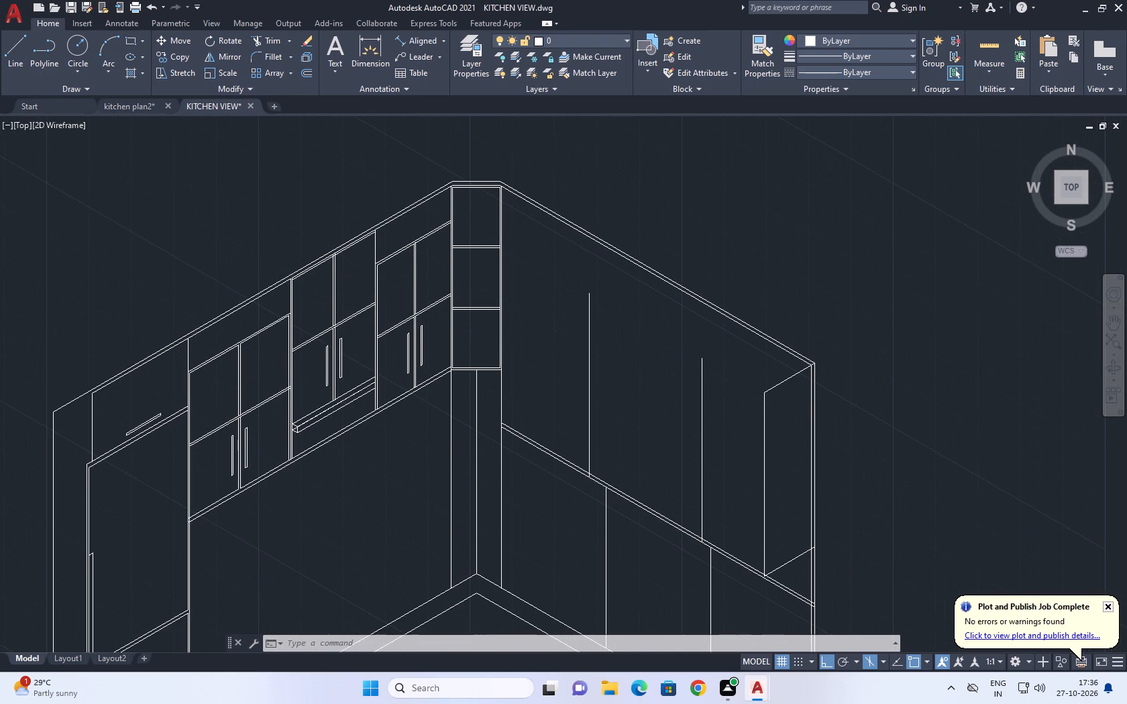
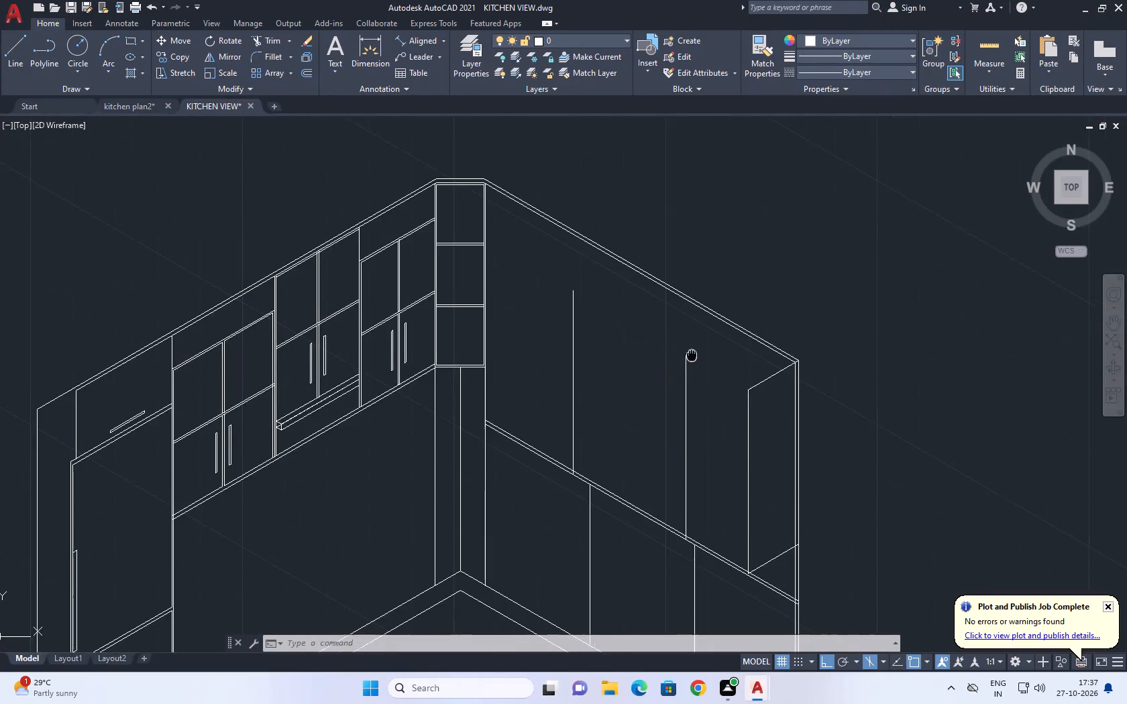
# Erase the sloping double line along the bottom of the right-hand wall cabinets.
pyautogui.moveTo(482, 268); pyautogui.dragTo(570, 274, button='middle')
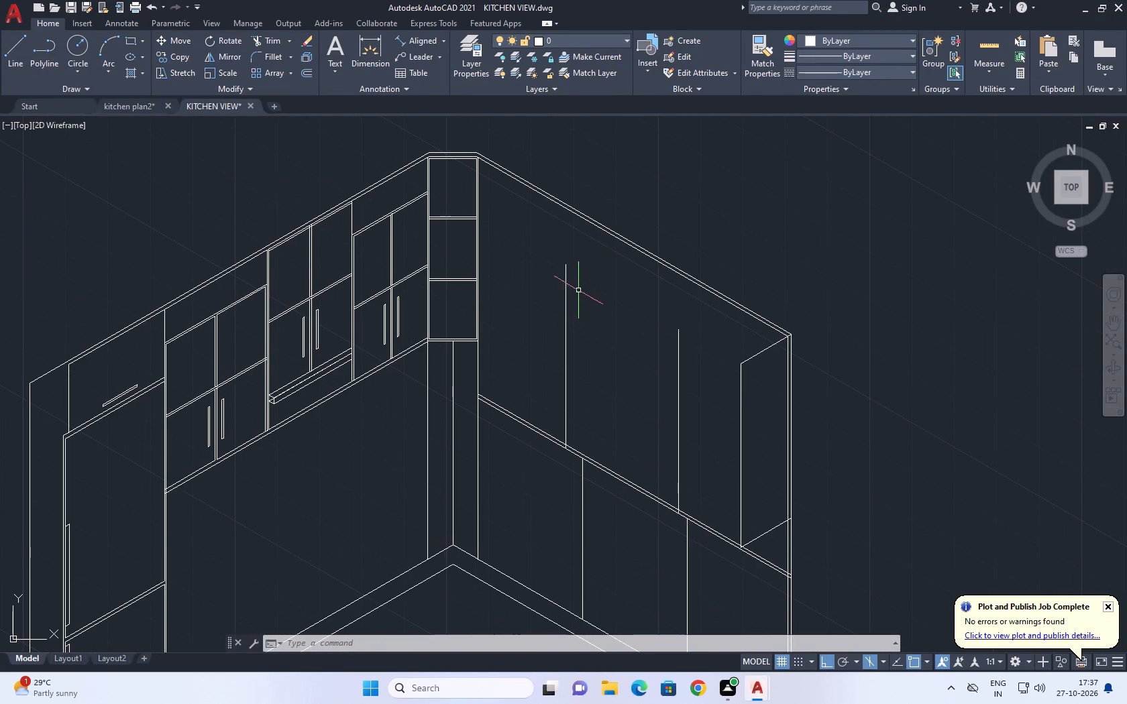
pyautogui.moveTo(537, 329); pyautogui.dragTo(603, 229, button='middle')
pyautogui.click(604, 311)
pyautogui.click(587, 336)
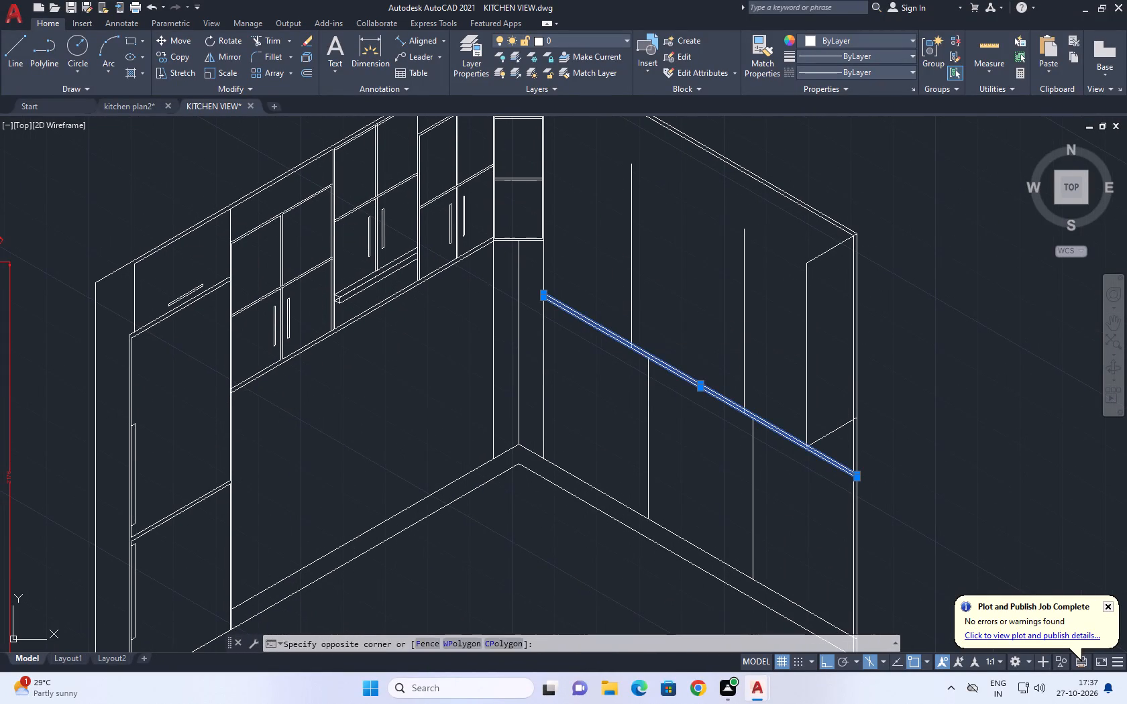
pyautogui.press('Delete')
# Draw a sloping line from the corner panel's lower right corner along the cabinet bottom to just past the right wall's outer edge.
pyautogui.moveTo(661, 256); pyautogui.dragTo(668, 310, button='middle')
pyautogui.press('l')
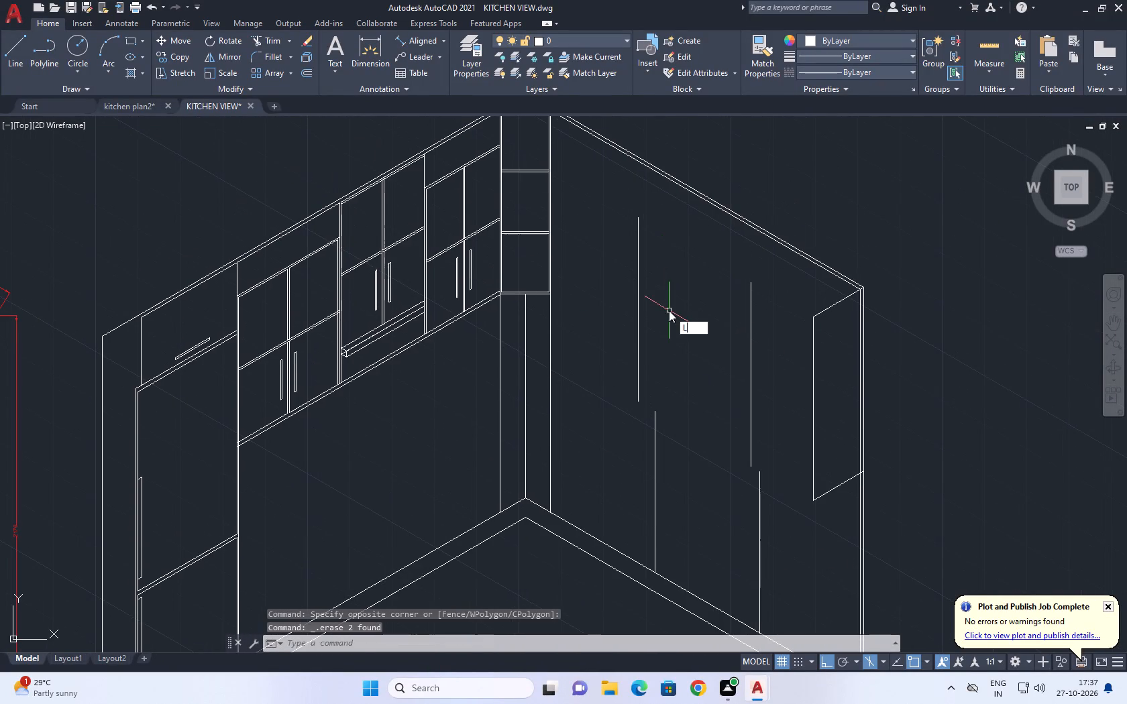
pyautogui.press('space')
pyautogui.scroll(1, 543, 296)
pyautogui.click(556, 296)
pyautogui.scroll(-2, 669, 314)
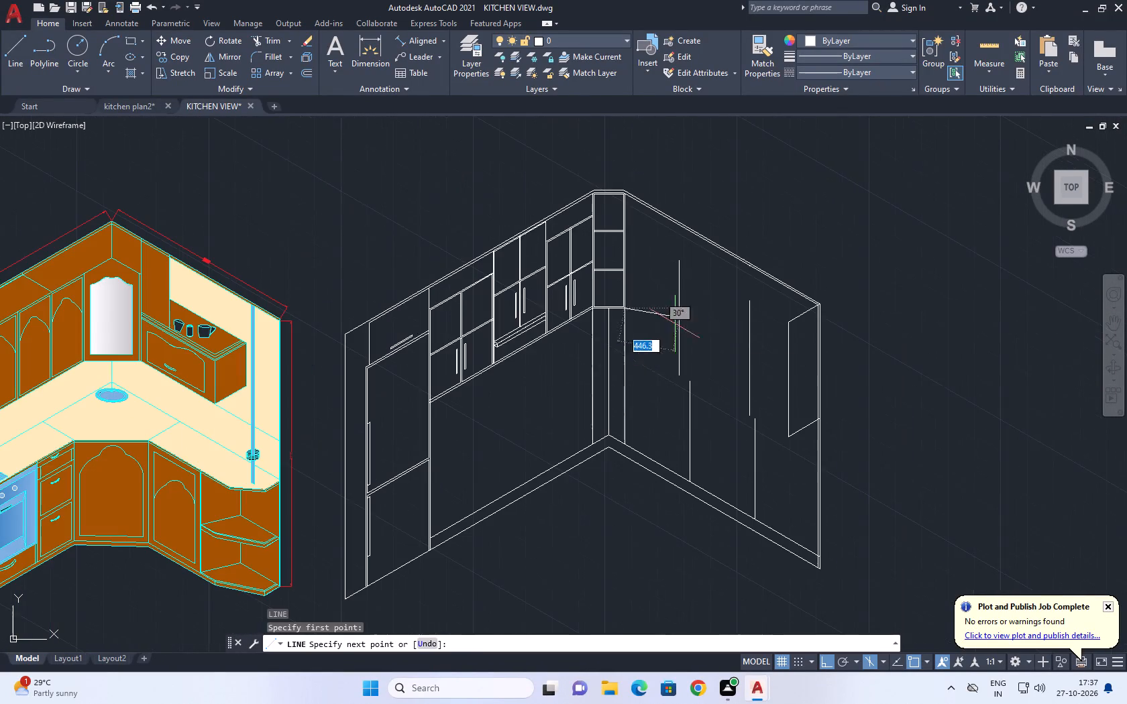
pyautogui.middleClick(737, 388)
pyautogui.click(842, 431)
pyautogui.press('Escape')
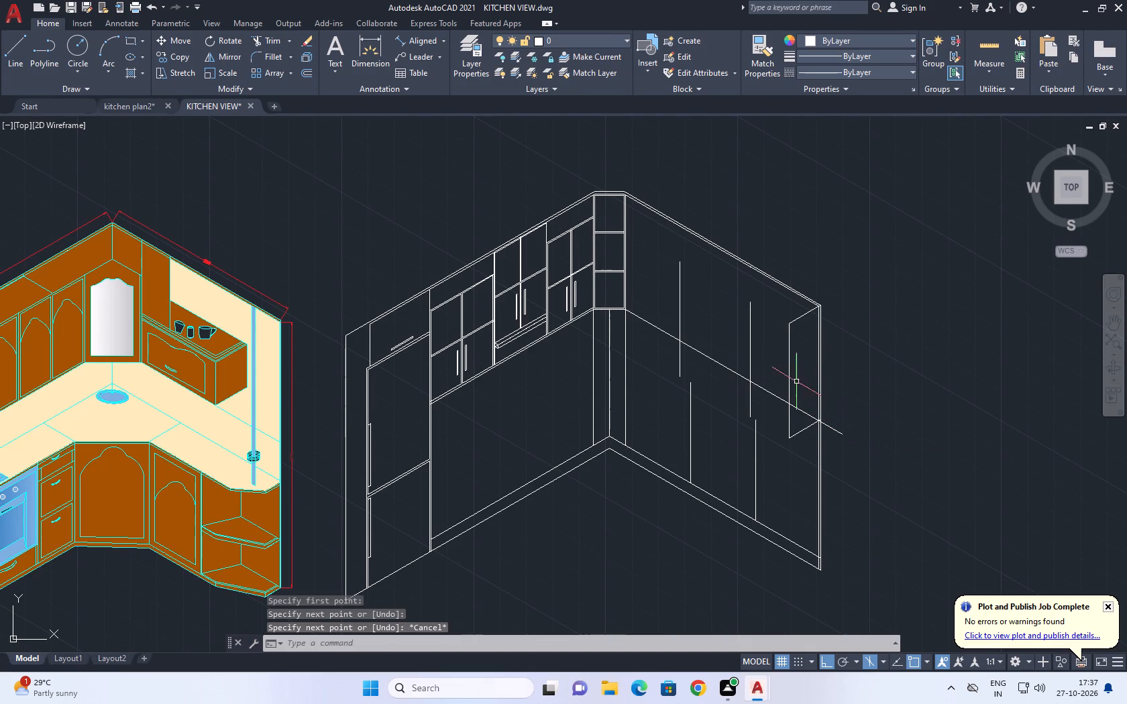
pyautogui.moveTo(798, 374); pyautogui.dragTo(790, 366)
pyautogui.press('Escape')
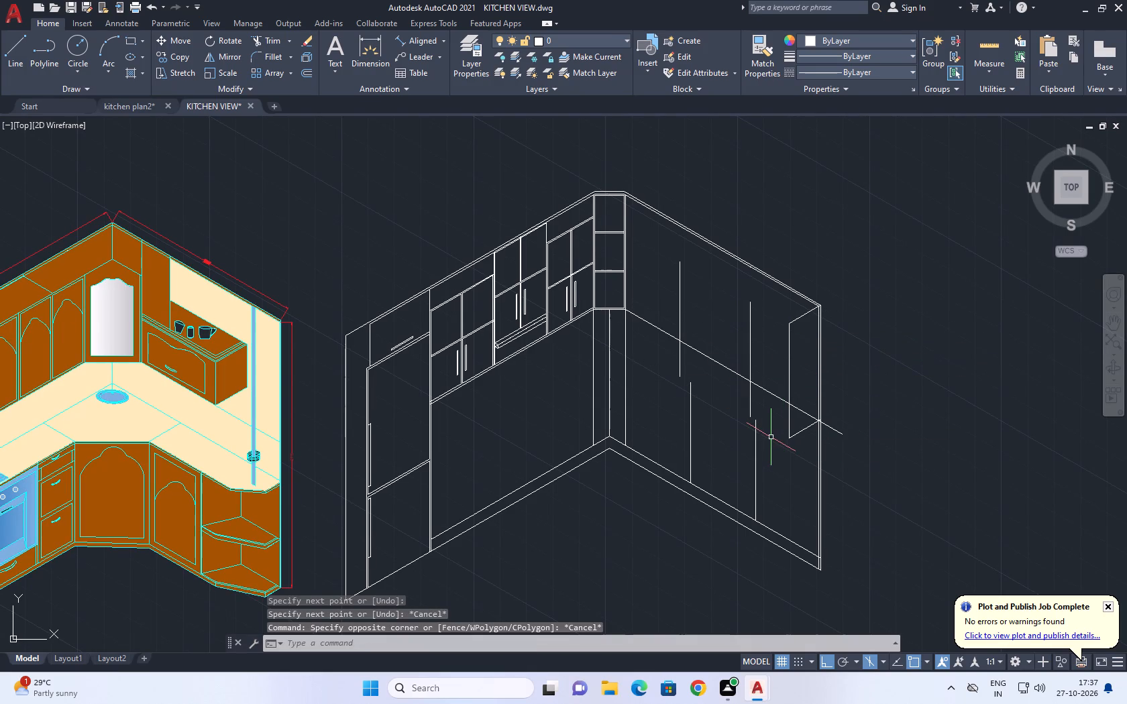
# Trim the cabinet dividers and the end panel's lines where they extend below the new sloping bottom line.
pyautogui.write('TR')
pyautogui.press('v')
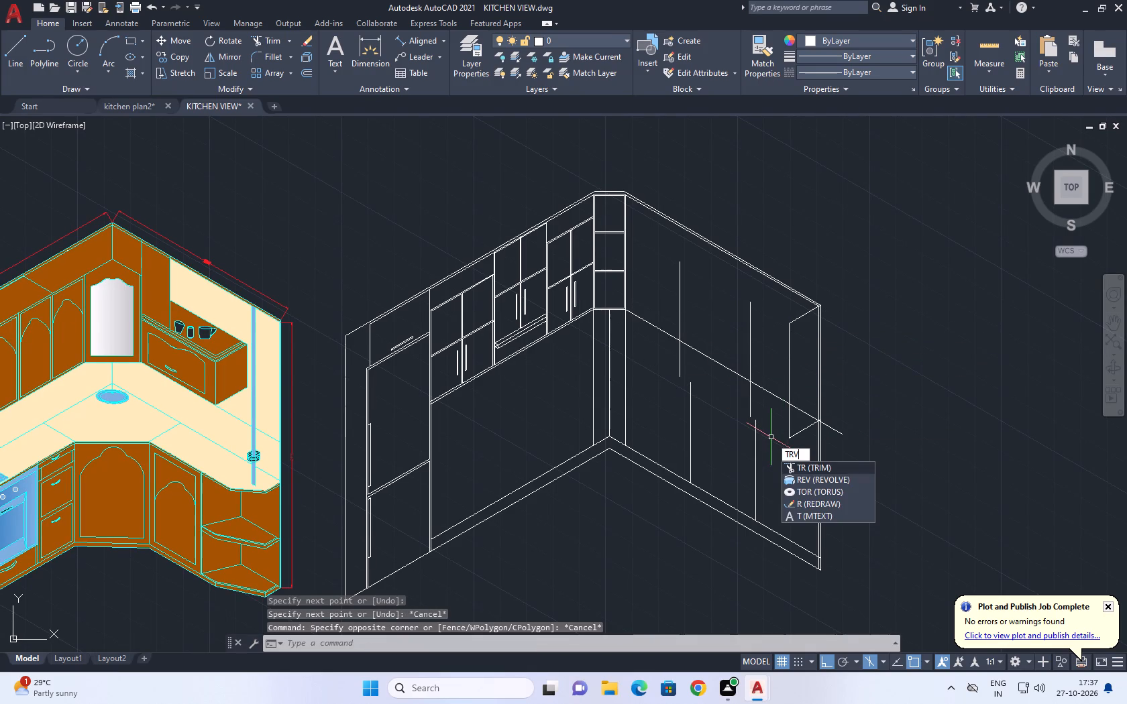
pyautogui.press('BackSpace')
pyautogui.press('space')
pyautogui.scroll(2, 802, 441)
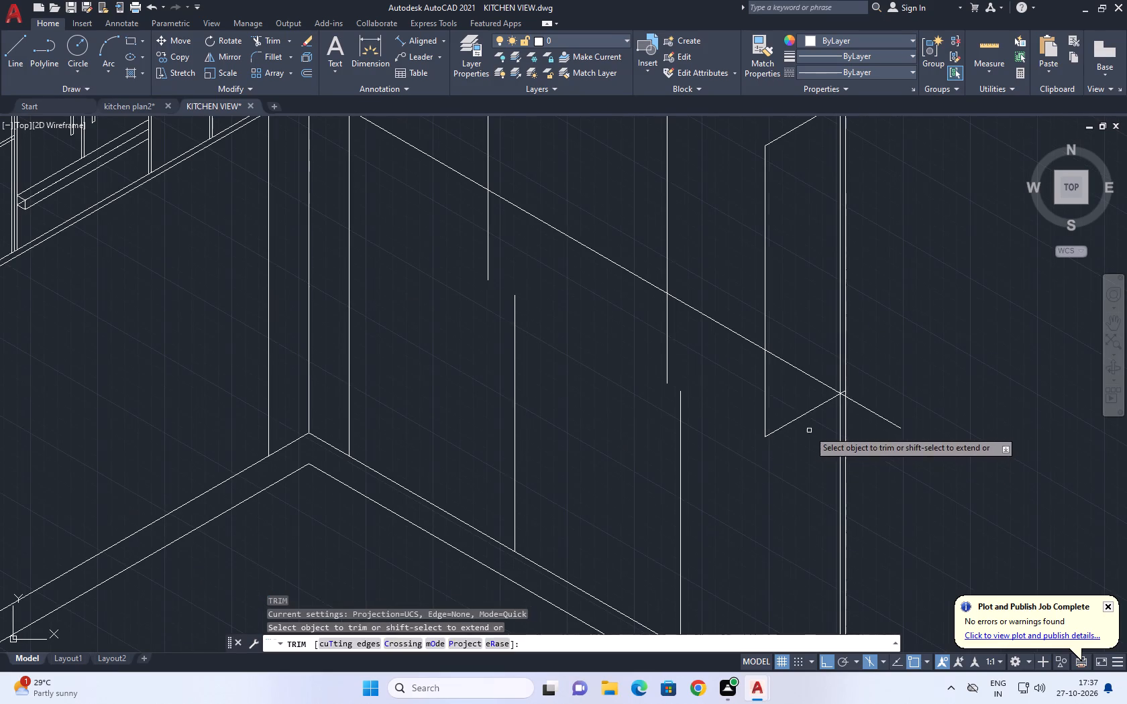
pyautogui.click(812, 429)
pyautogui.click(463, 245)
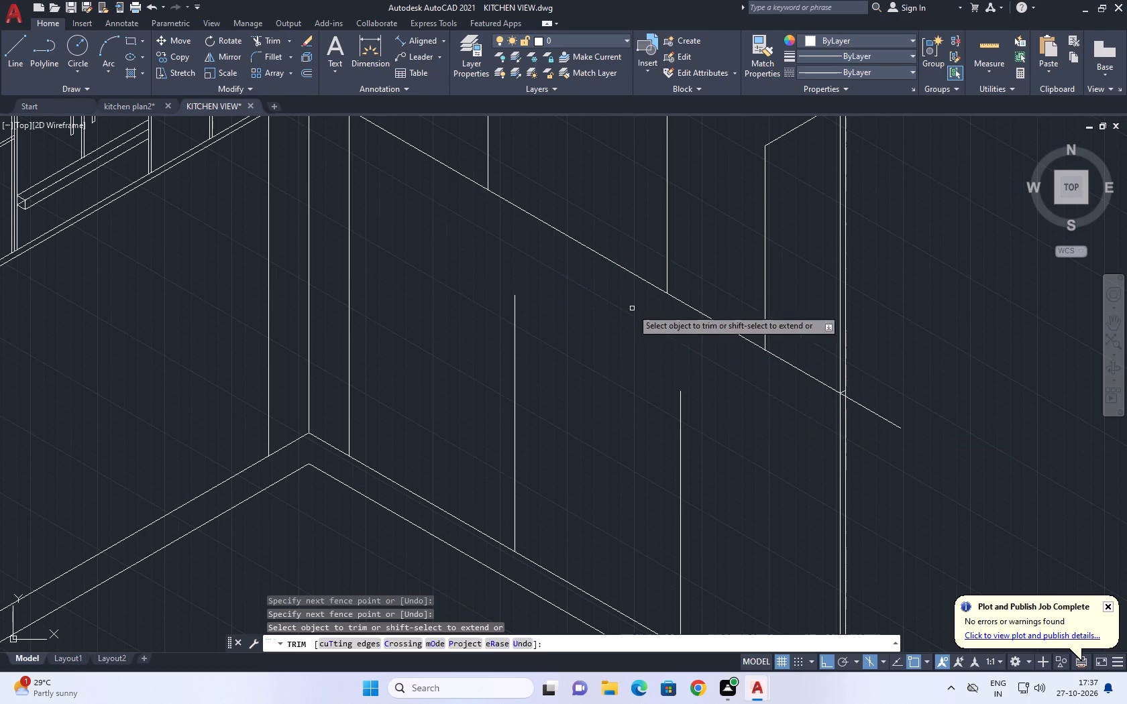
pyautogui.press('Escape')
# Shorten the sloping bottom line so its outer end meets the inner vertical line of the right wall edge.
pyautogui.scroll(-3, 675, 308)
pyautogui.scroll(2, 702, 310)
pyautogui.click(784, 355)
pyautogui.click(769, 398)
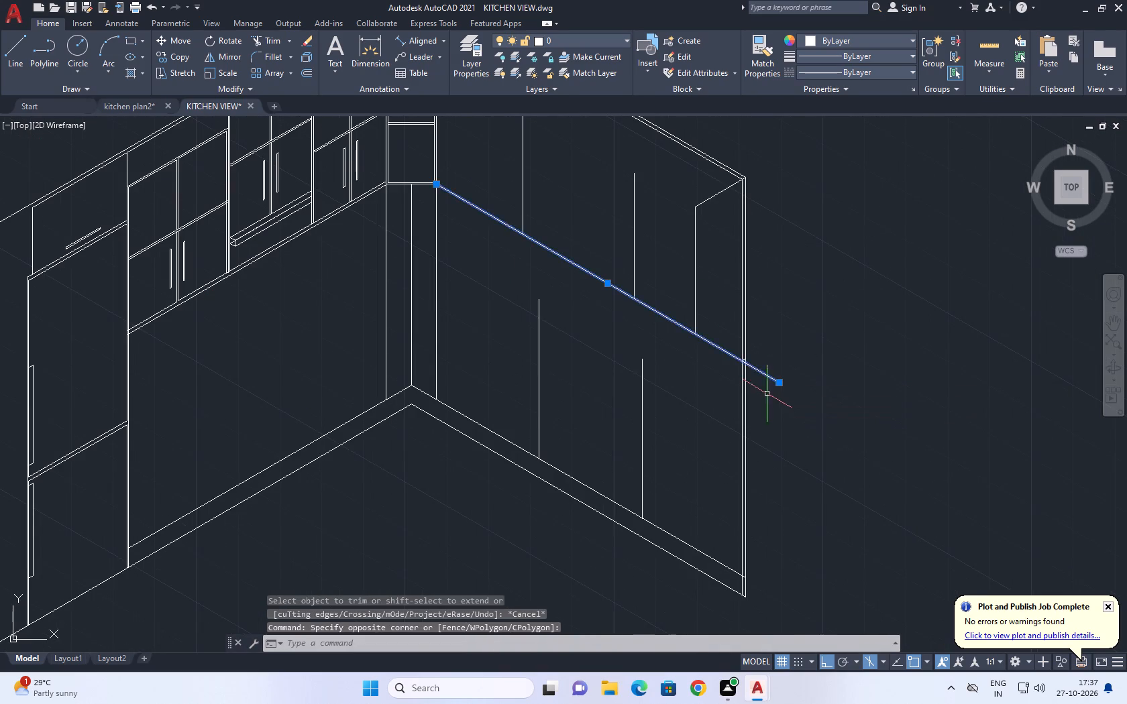
pyautogui.scroll(2, 765, 389)
pyautogui.click(802, 374)
pyautogui.scroll(1, 690, 315)
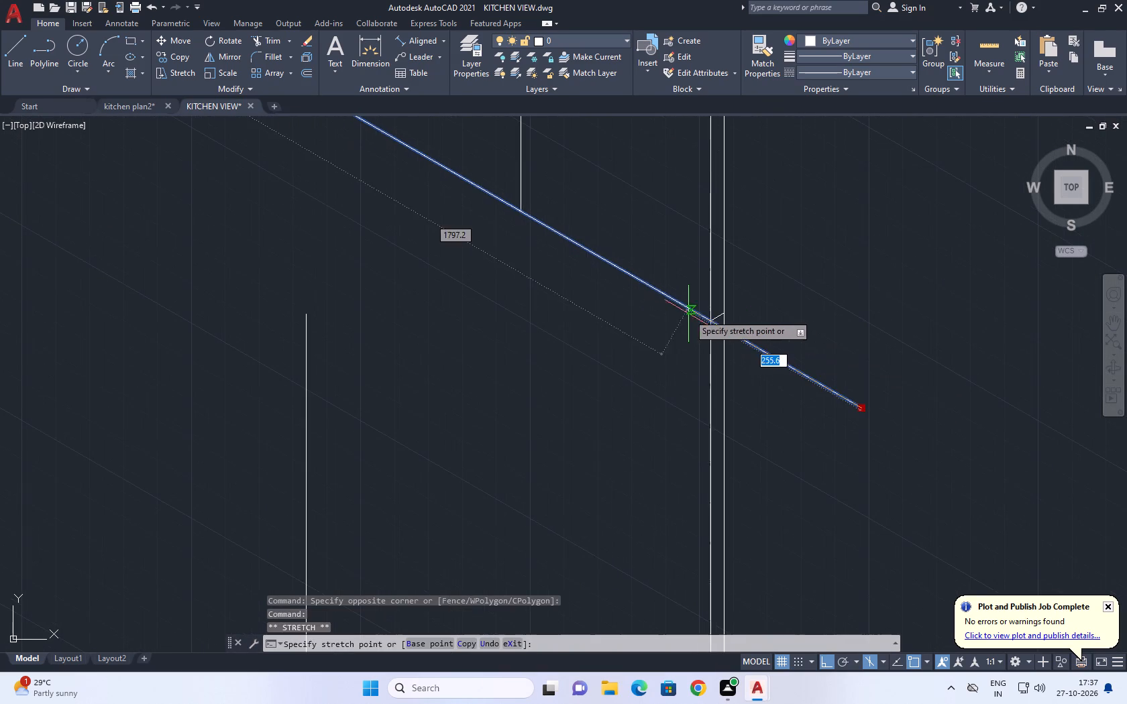
pyautogui.click(709, 323)
pyautogui.press('Escape')
# Copy the sloping bottom line of the right-hand wall cabinets 20 units straight up.
pyautogui.scroll(-5, 775, 357)
pyautogui.scroll(1, 784, 344)
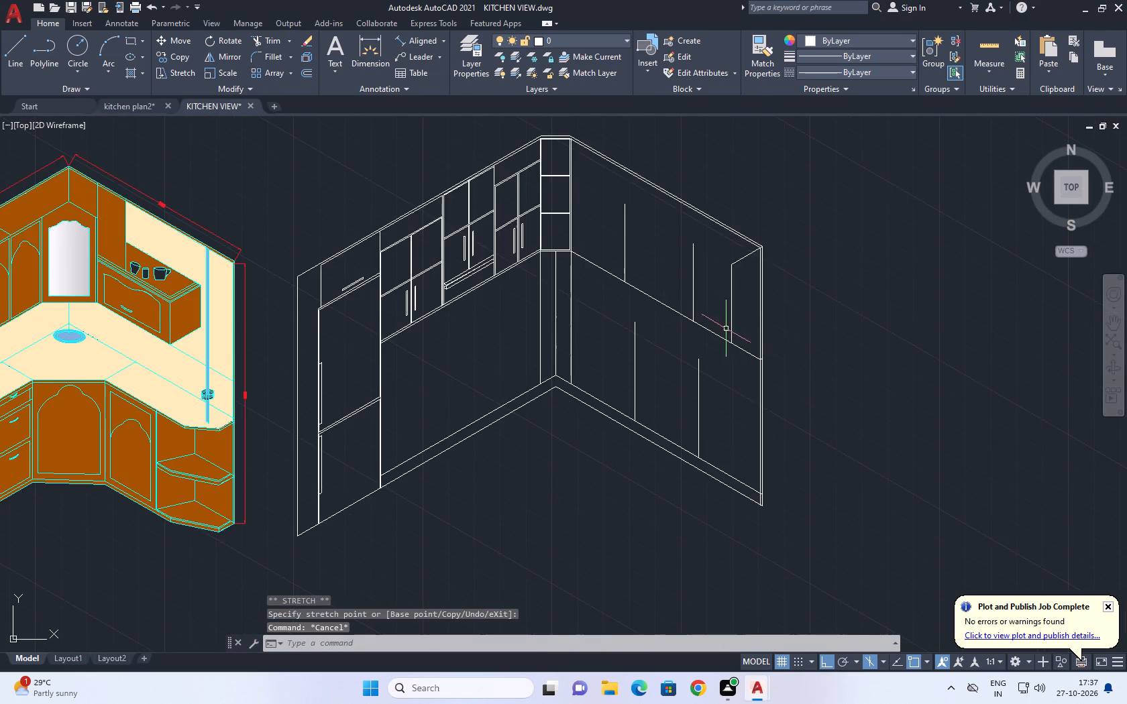
pyautogui.moveTo(723, 325); pyautogui.dragTo(753, 375, button='middle')
pyautogui.moveTo(700, 287); pyautogui.dragTo(773, 379, button='middle')
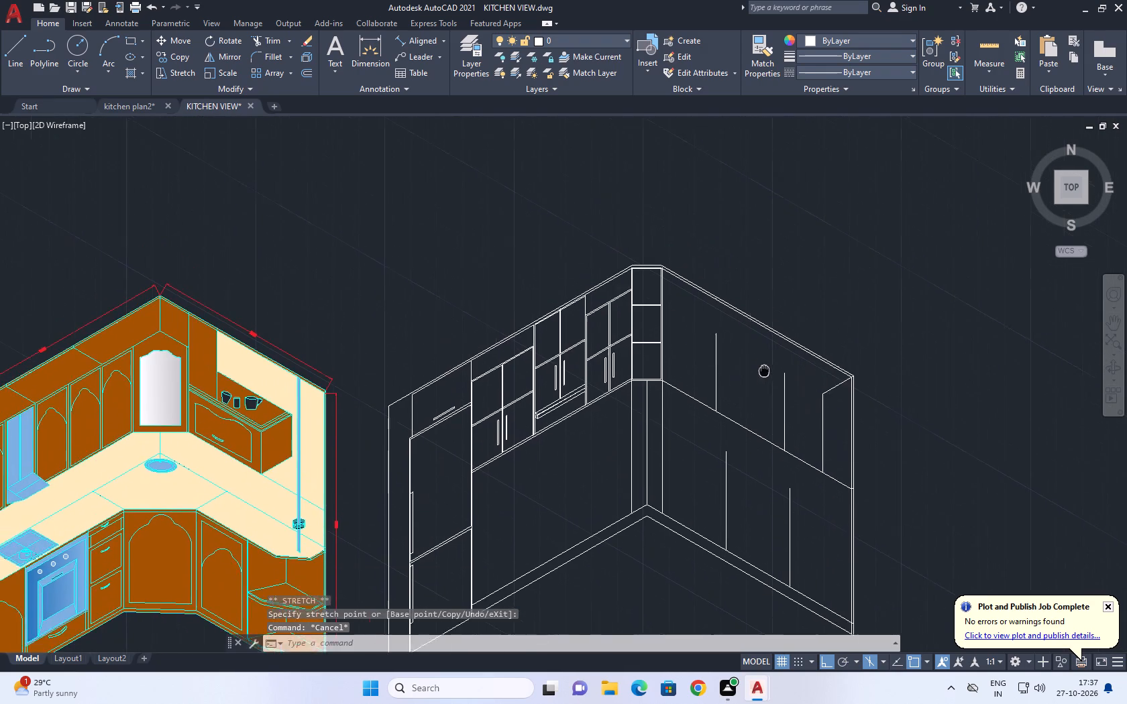
pyautogui.moveTo(773, 379); pyautogui.dragTo(797, 408, button='middle')
pyautogui.middleClick(797, 408)
pyautogui.scroll(2, 723, 359)
pyautogui.moveTo(733, 342); pyautogui.dragTo(677, 249, button='middle')
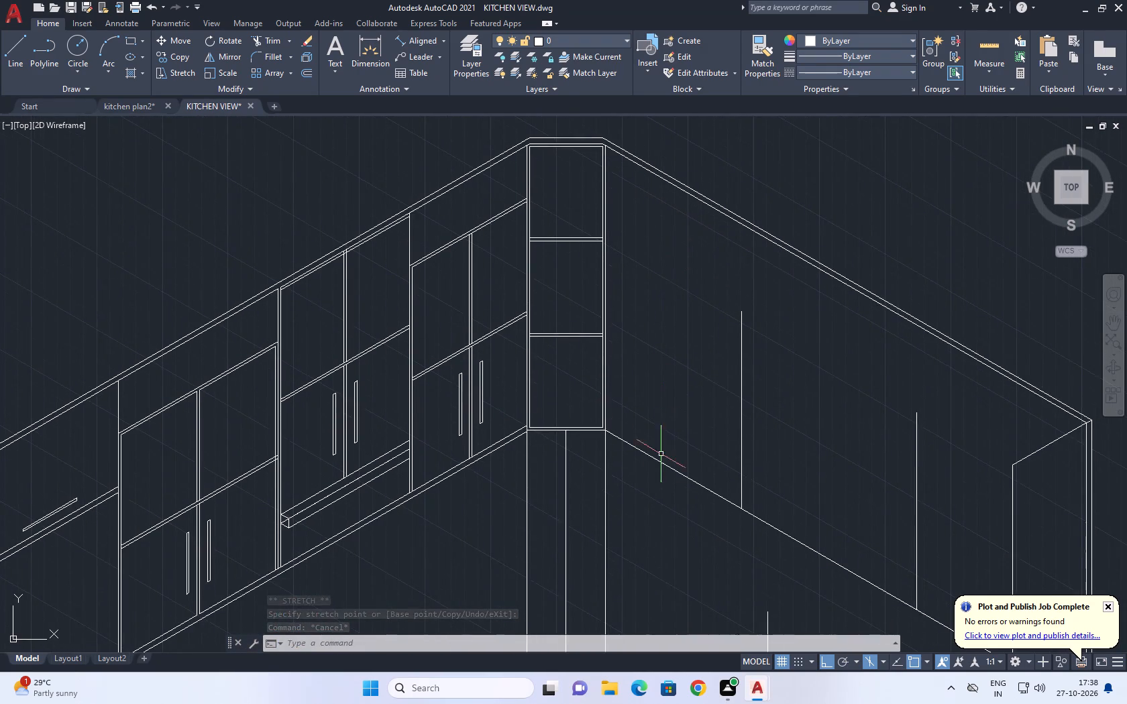
pyautogui.moveTo(649, 459); pyautogui.dragTo(593, 271, button='middle')
pyautogui.moveTo(686, 292); pyautogui.dragTo(677, 290)
pyautogui.press('Escape')
pyautogui.click(623, 271)
pyautogui.click(607, 292)
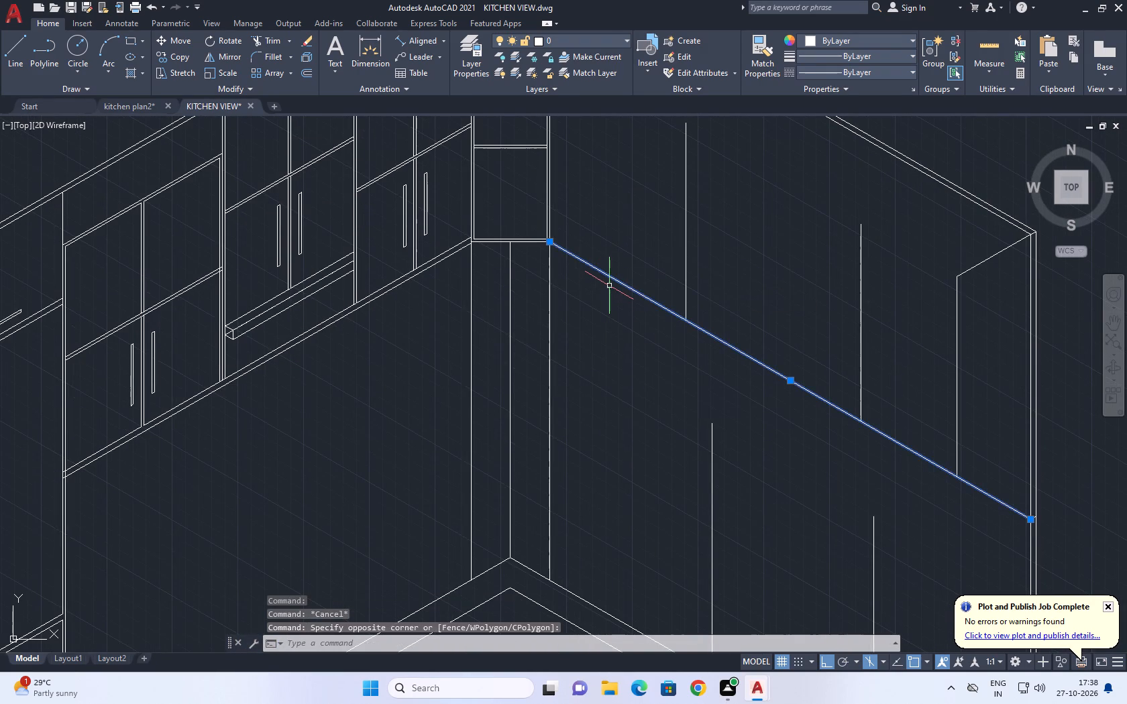
pyautogui.write('CO')
pyautogui.press('space')
pyautogui.click(612, 300)
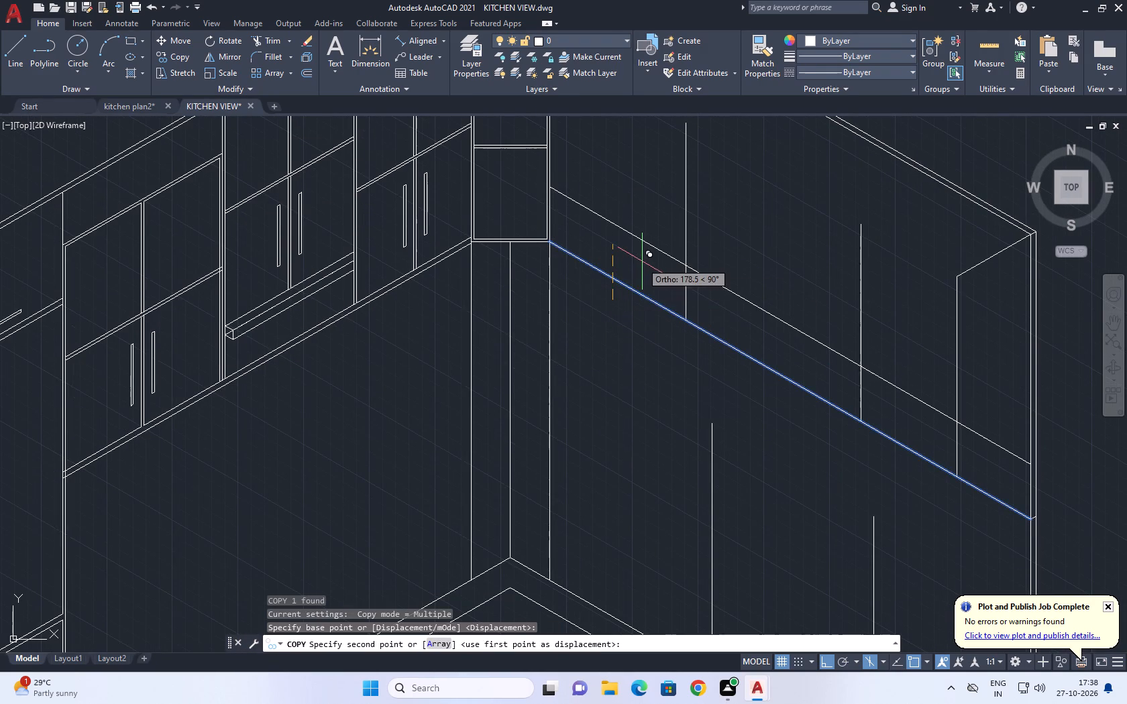
pyautogui.write('20')
pyautogui.press('Return')
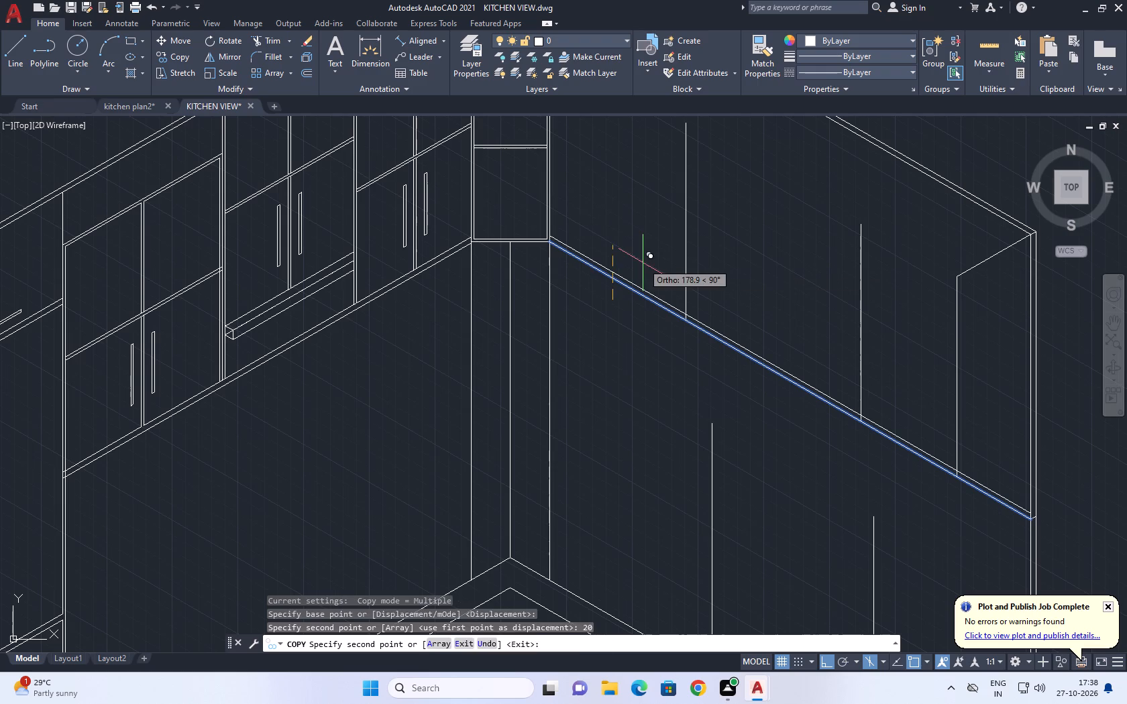
pyautogui.press('Escape')
# Trim the ends of the three vertical cabinet lines lying between the two sloping bottom lines.
pyautogui.moveTo(643, 263); pyautogui.dragTo(643, 351, button='middle')
pyautogui.middleClick(643, 351)
pyautogui.press('t')
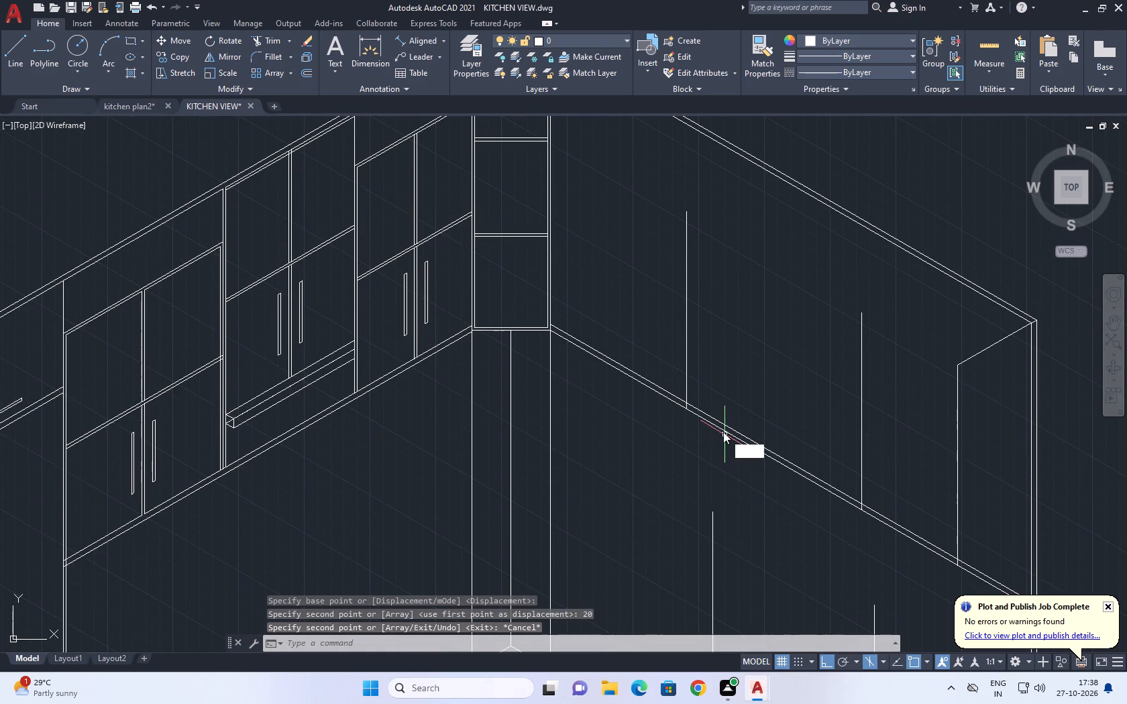
pyautogui.press('r')
pyautogui.press('space')
pyautogui.scroll(3, 692, 412)
pyautogui.click(674, 398)
pyautogui.moveTo(653, 380); pyautogui.dragTo(645, 373)
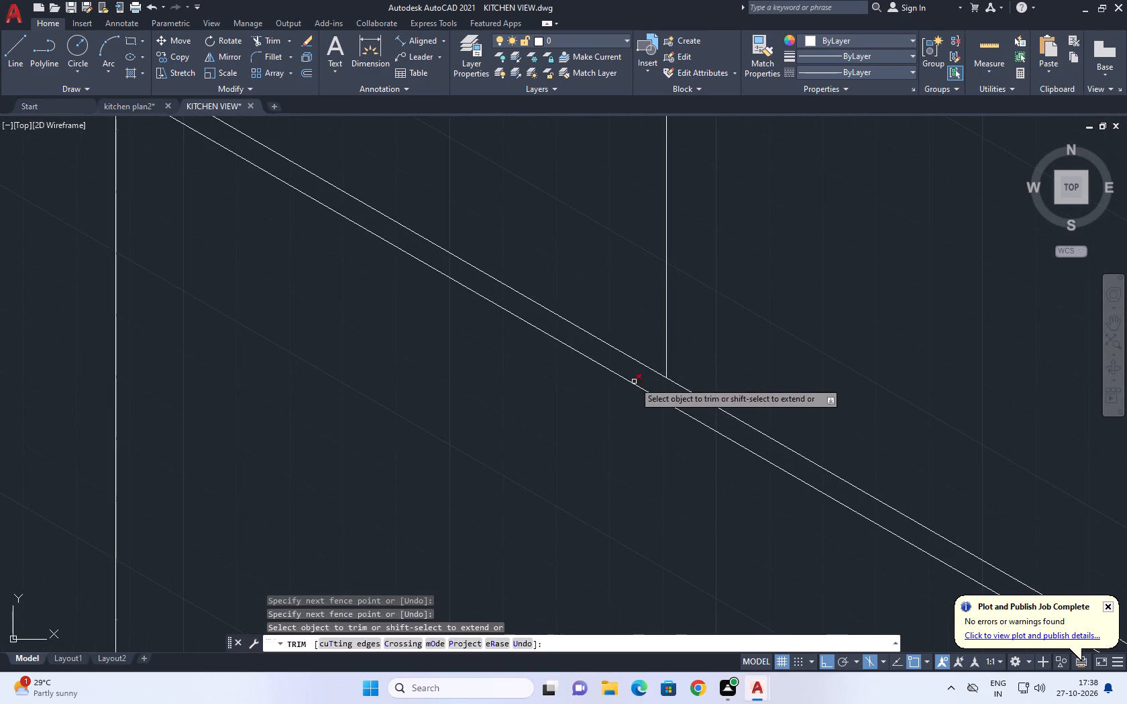
pyautogui.scroll(-5, 633, 382)
pyautogui.scroll(5, 765, 451)
pyautogui.click(578, 417)
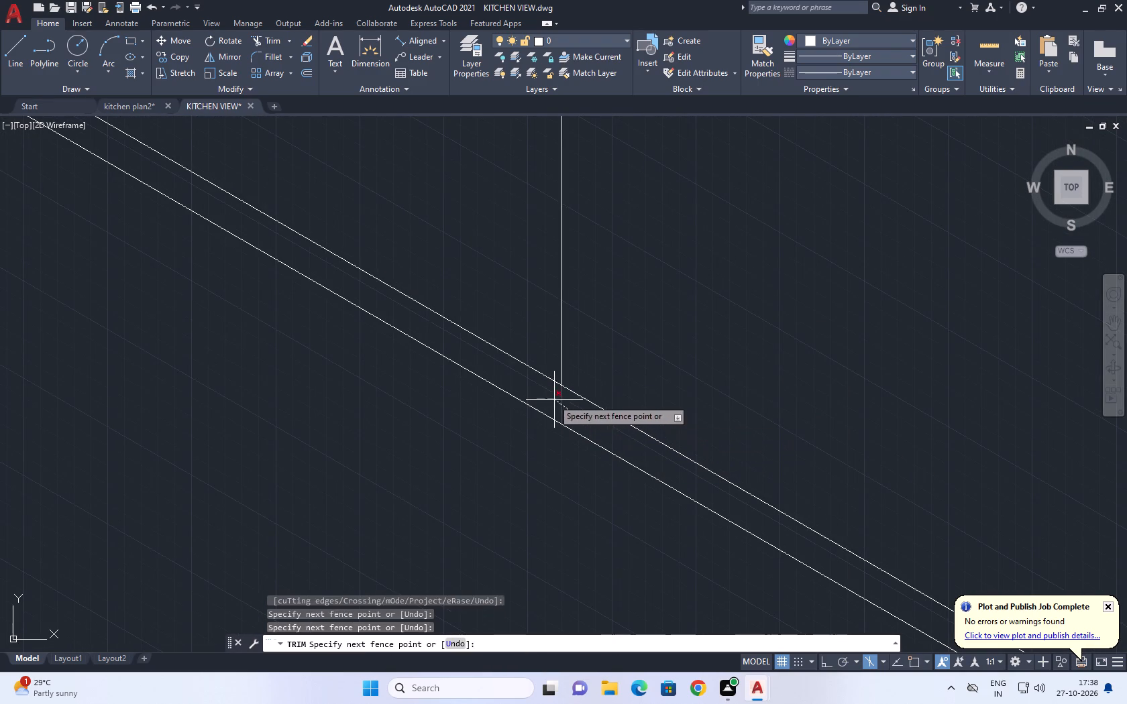
pyautogui.click(551, 398)
pyautogui.scroll(-6, 600, 363)
pyautogui.scroll(5, 656, 412)
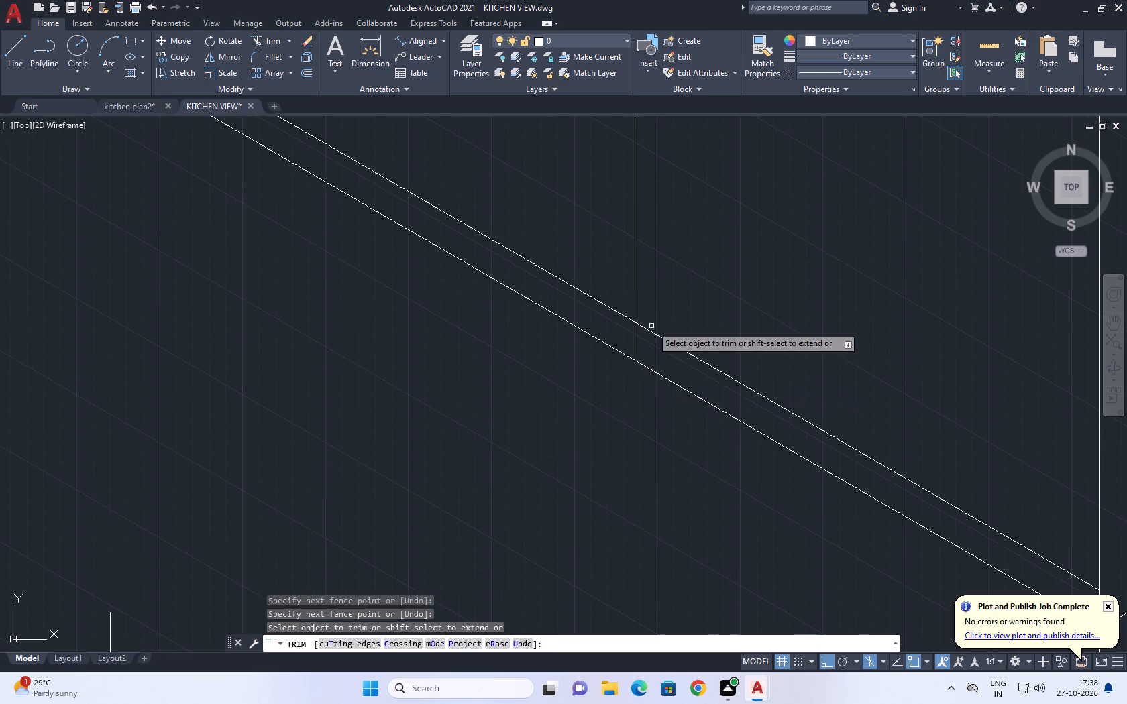
pyautogui.click(647, 341)
pyautogui.click(626, 334)
pyautogui.scroll(3, 637, 360)
pyautogui.press('Escape')
# Examine the right-hand wall cabinets and their vertical dividers alongside the coloured reference kitchen.
pyautogui.scroll(-11, 675, 356)
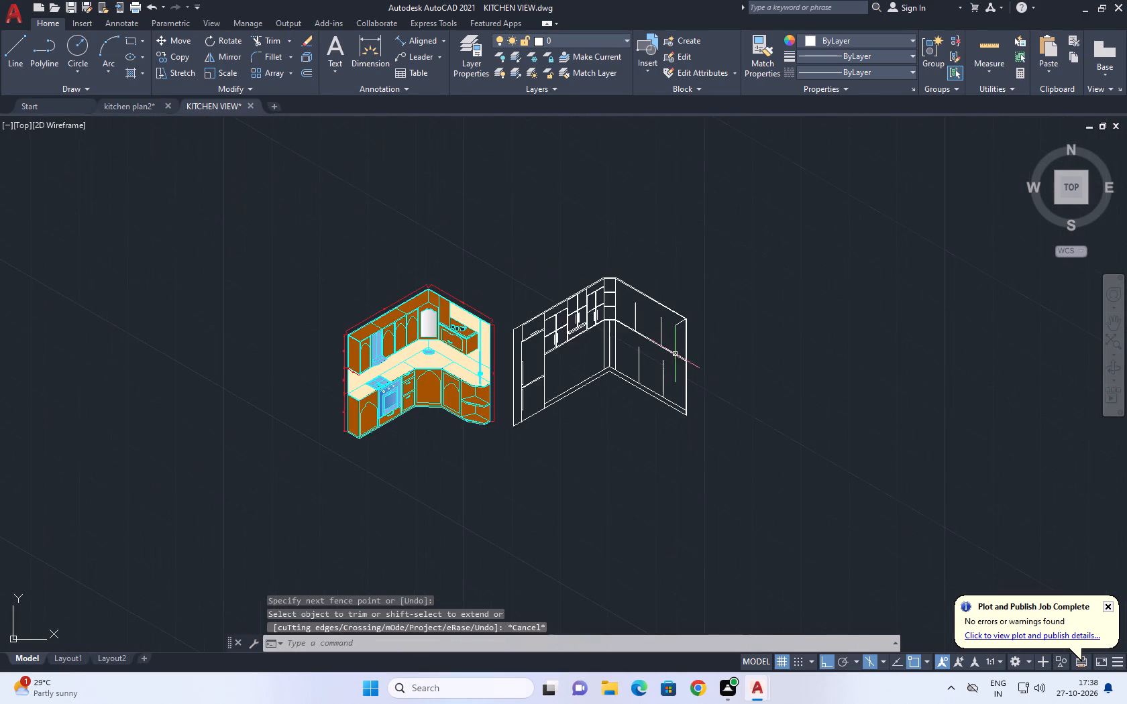
pyautogui.moveTo(672, 350); pyautogui.dragTo(714, 399, button='middle')
pyautogui.scroll(3, 714, 399)
pyautogui.moveTo(700, 373); pyautogui.dragTo(774, 424, button='middle')
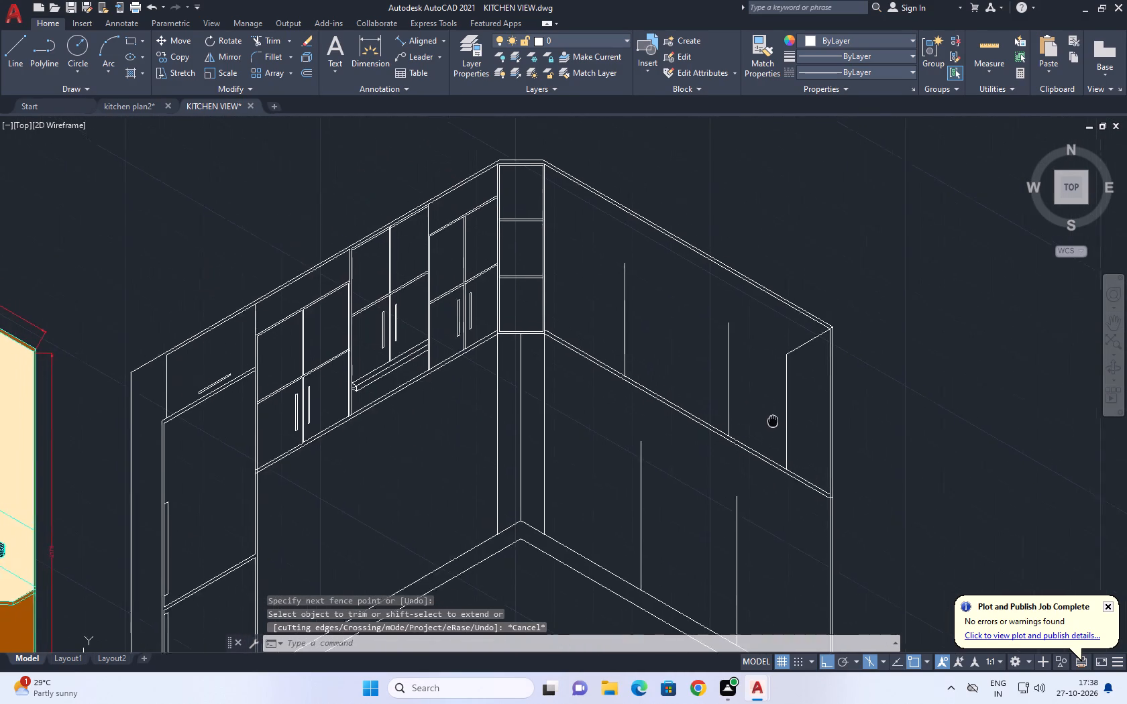
pyautogui.moveTo(774, 424); pyautogui.dragTo(840, 456, button='middle')
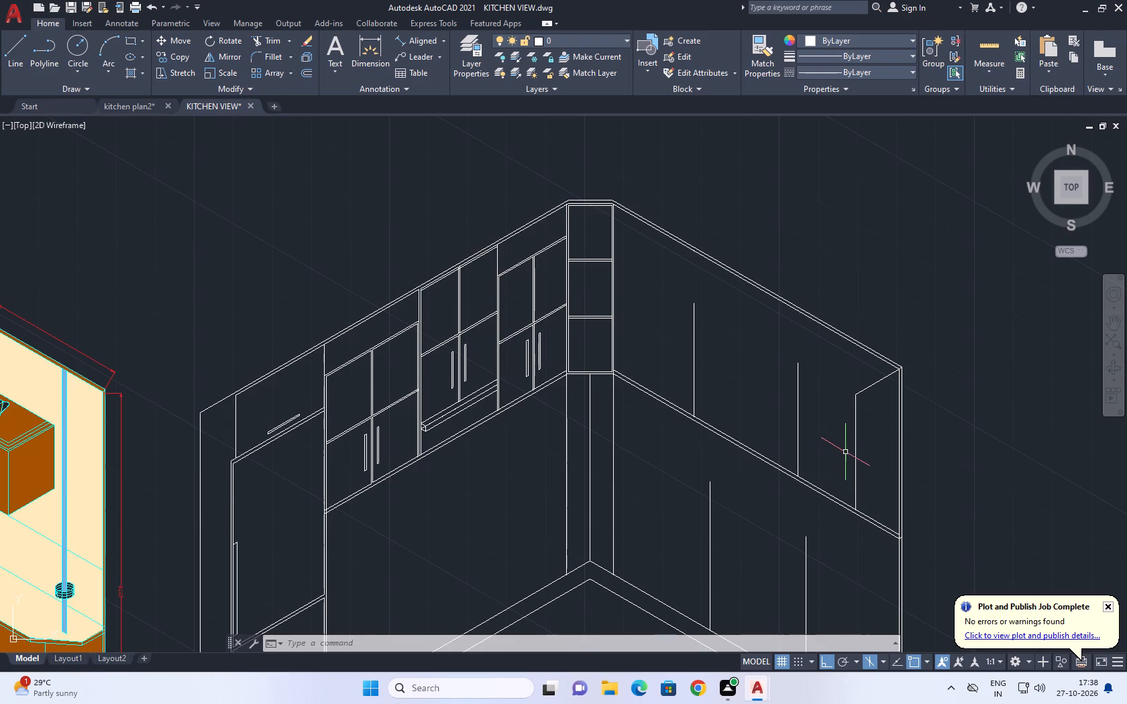
pyautogui.moveTo(830, 400); pyautogui.dragTo(774, 356, button='middle')
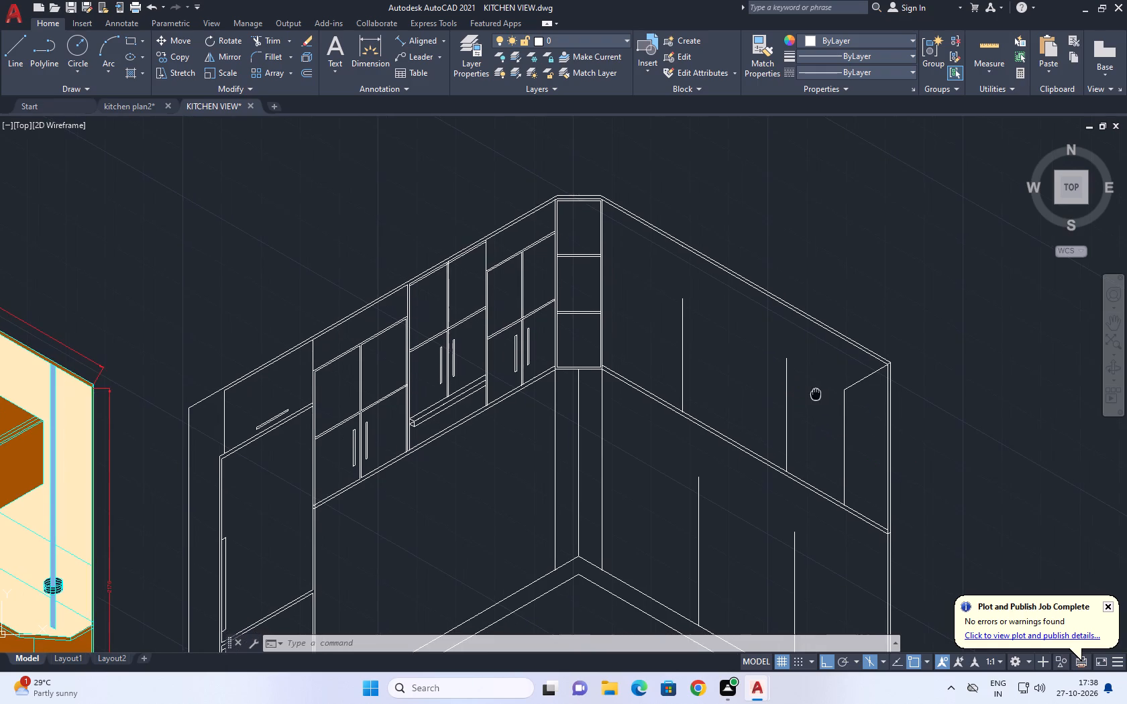
pyautogui.moveTo(774, 356); pyautogui.dragTo(773, 351, button='middle')
pyautogui.scroll(-3, 777, 404)
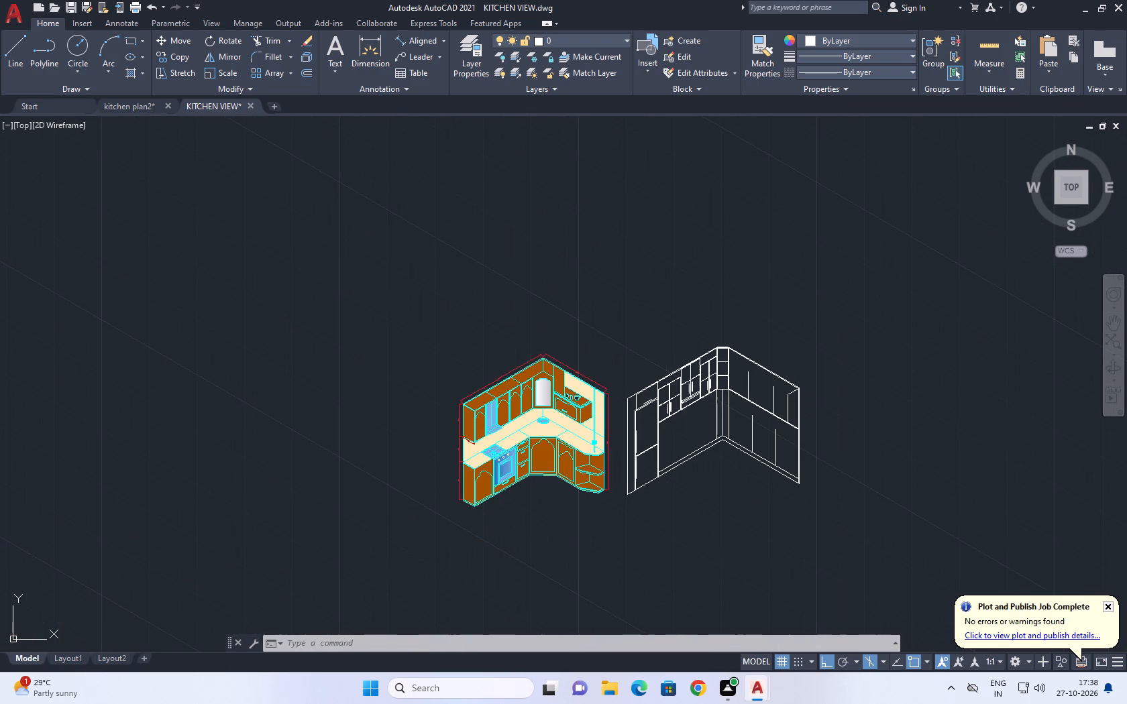
pyautogui.scroll(3, 743, 394)
pyautogui.click(870, 402)
pyautogui.click(849, 375)
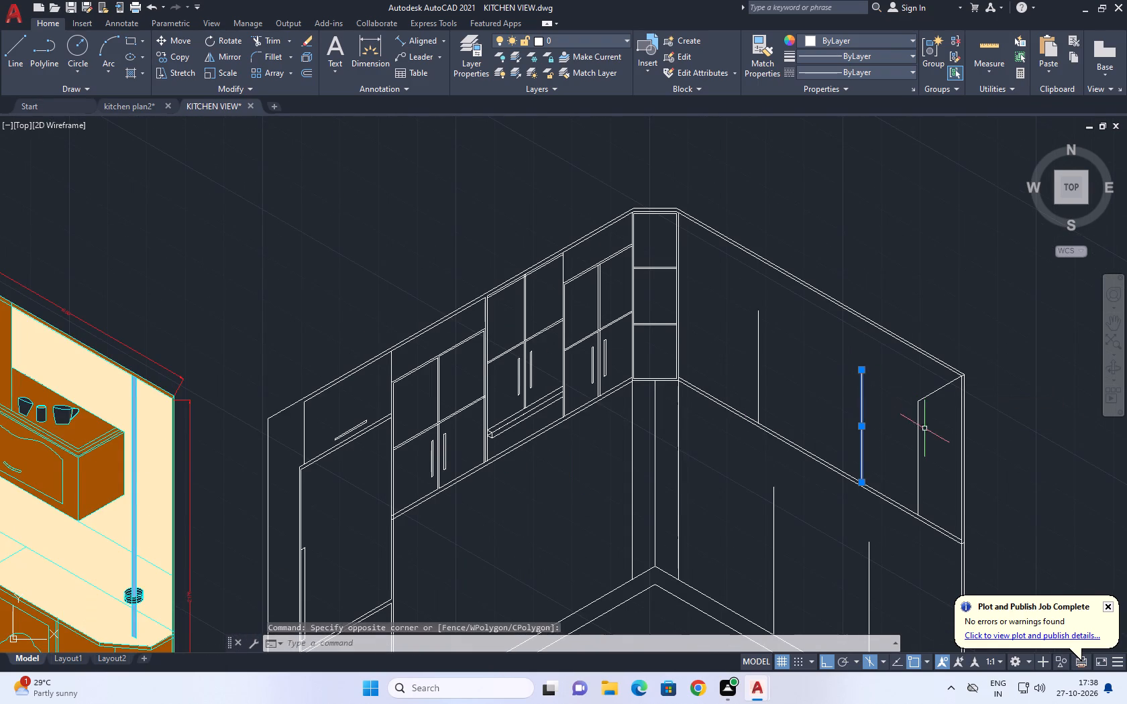
pyautogui.moveTo(880, 361); pyautogui.dragTo(857, 314, button='middle')
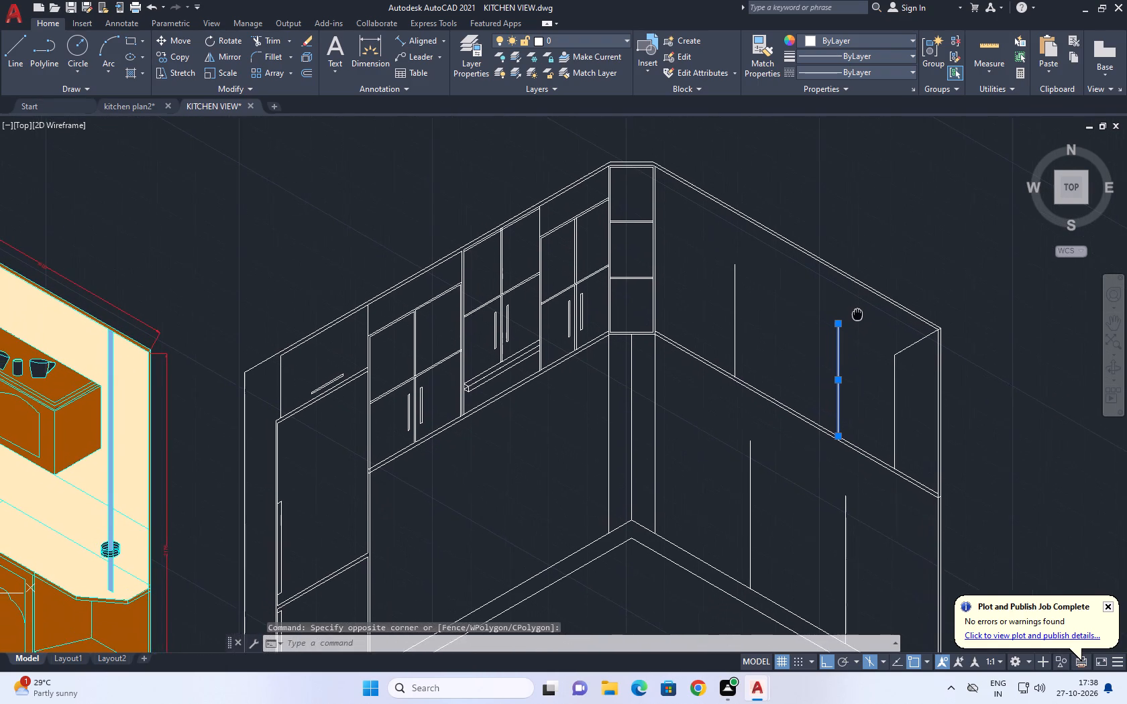
pyautogui.moveTo(857, 314); pyautogui.dragTo(866, 320, button='middle')
pyautogui.press('Escape')
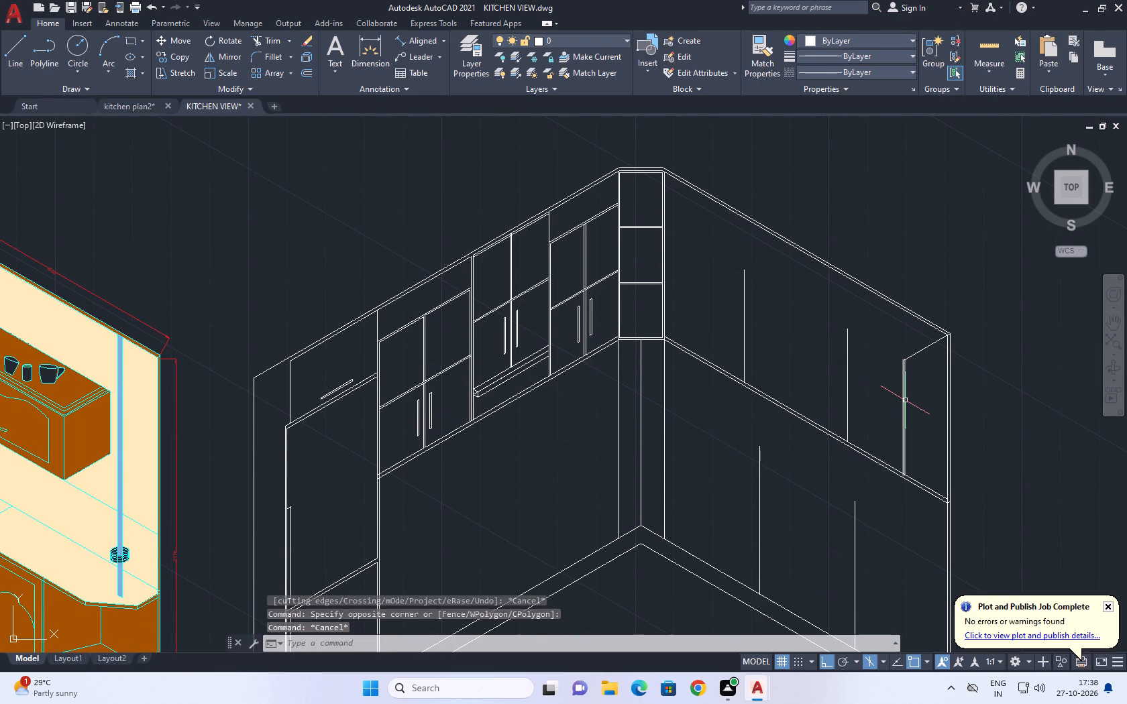
pyautogui.moveTo(782, 320); pyautogui.dragTo(844, 383, button='middle')
pyautogui.middleClick(844, 383)
pyautogui.middleClick(844, 383)
pyautogui.scroll(-1, 633, 370)
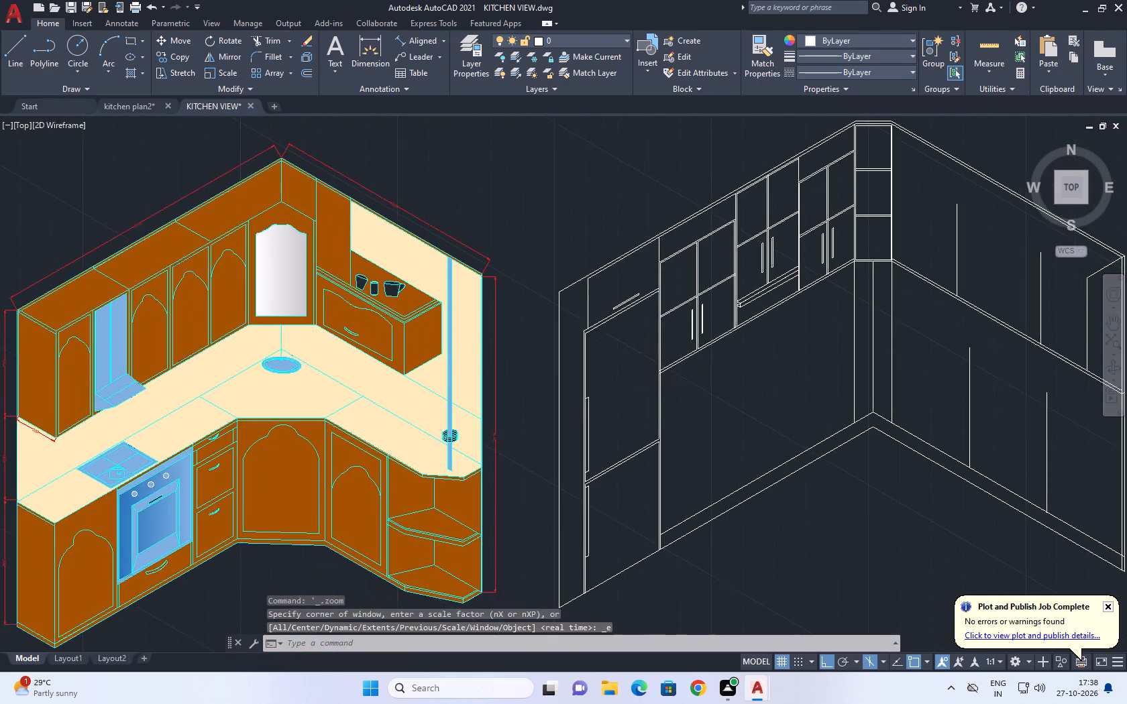
pyautogui.scroll(-1, 633, 370)
pyautogui.scroll(2, 704, 360)
pyautogui.moveTo(855, 287); pyautogui.dragTo(659, 365, button='middle')
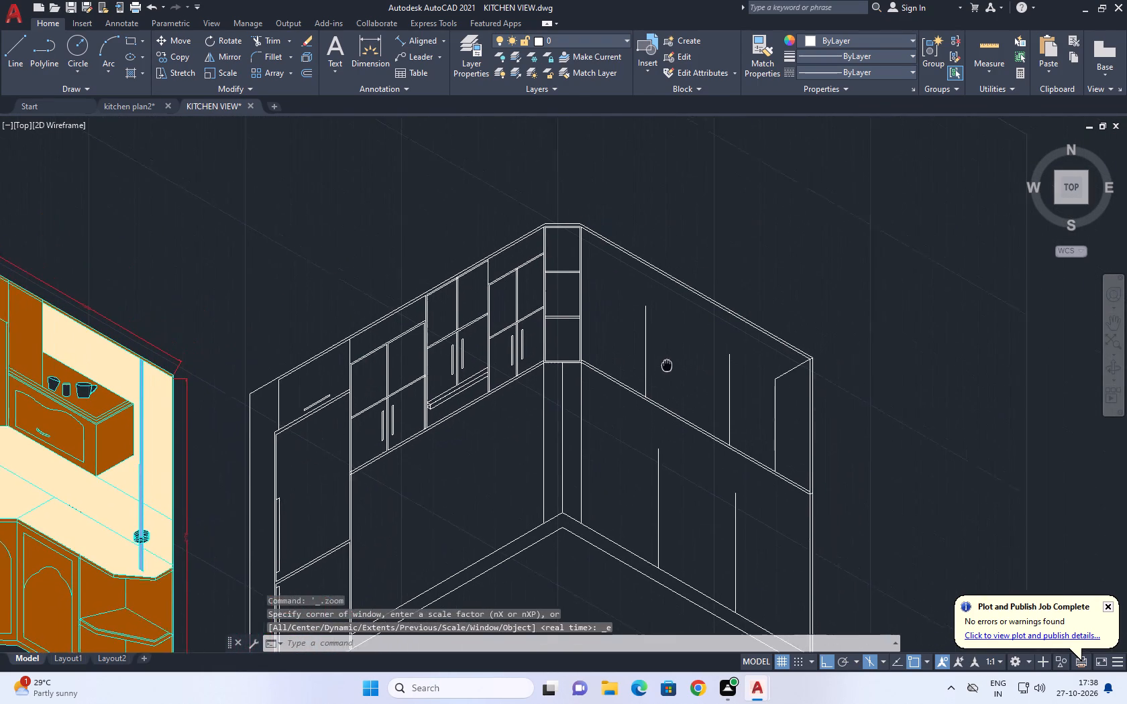
pyautogui.moveTo(659, 365); pyautogui.dragTo(642, 365, button='middle')
pyautogui.moveTo(649, 374); pyautogui.dragTo(771, 366, button='middle')
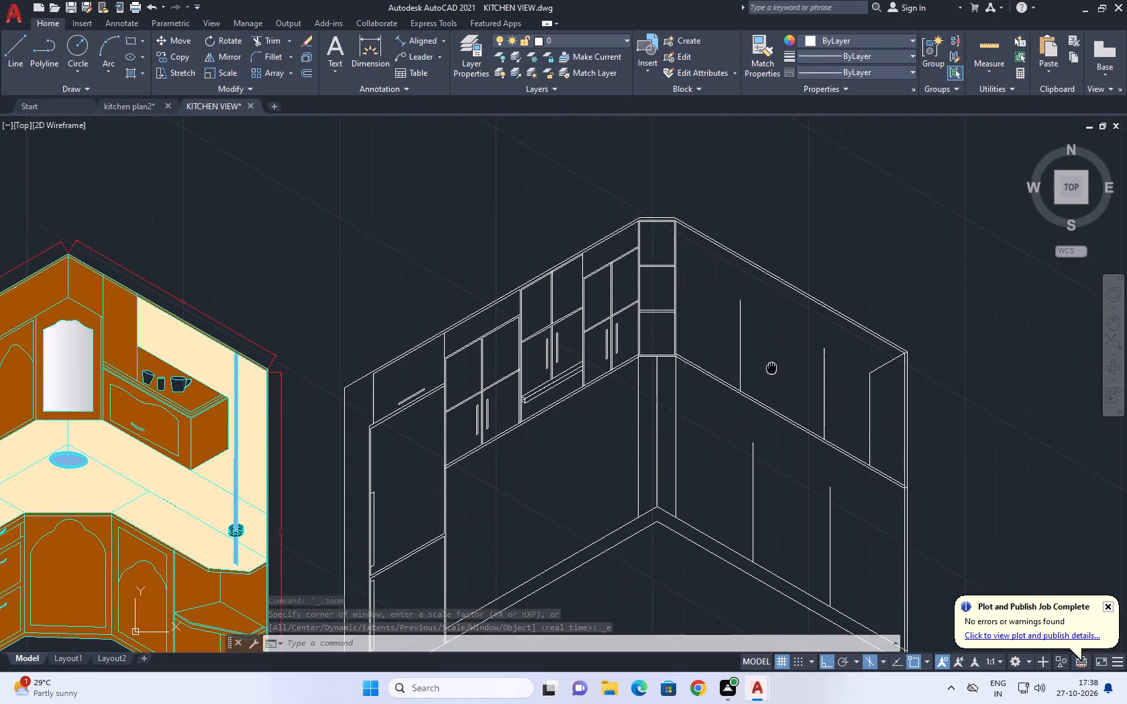
pyautogui.moveTo(771, 366); pyautogui.dragTo(770, 365, button='middle')
# Copy the right-hand wall cabinets' vertical divider nearest the corner unit 5 units to each side along the wall's slope.
pyautogui.scroll(1, 741, 346)
pyautogui.click(738, 344)
pyautogui.write('CO')
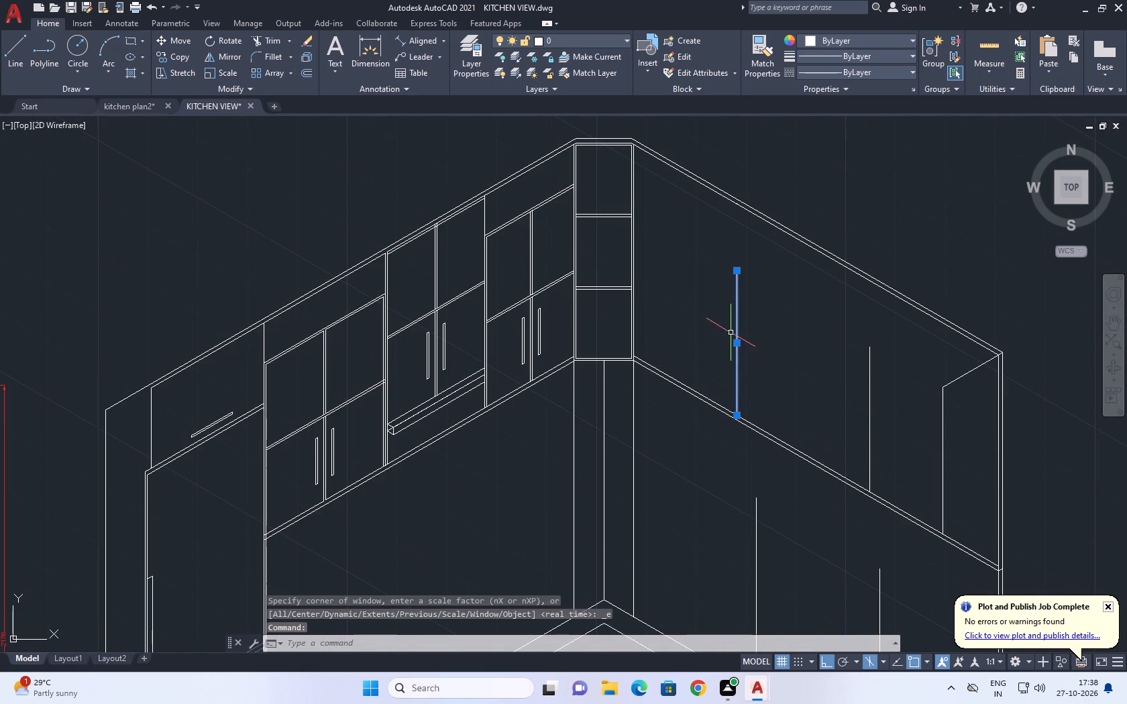
pyautogui.press('space')
pyautogui.click(733, 359)
pyautogui.press('1')
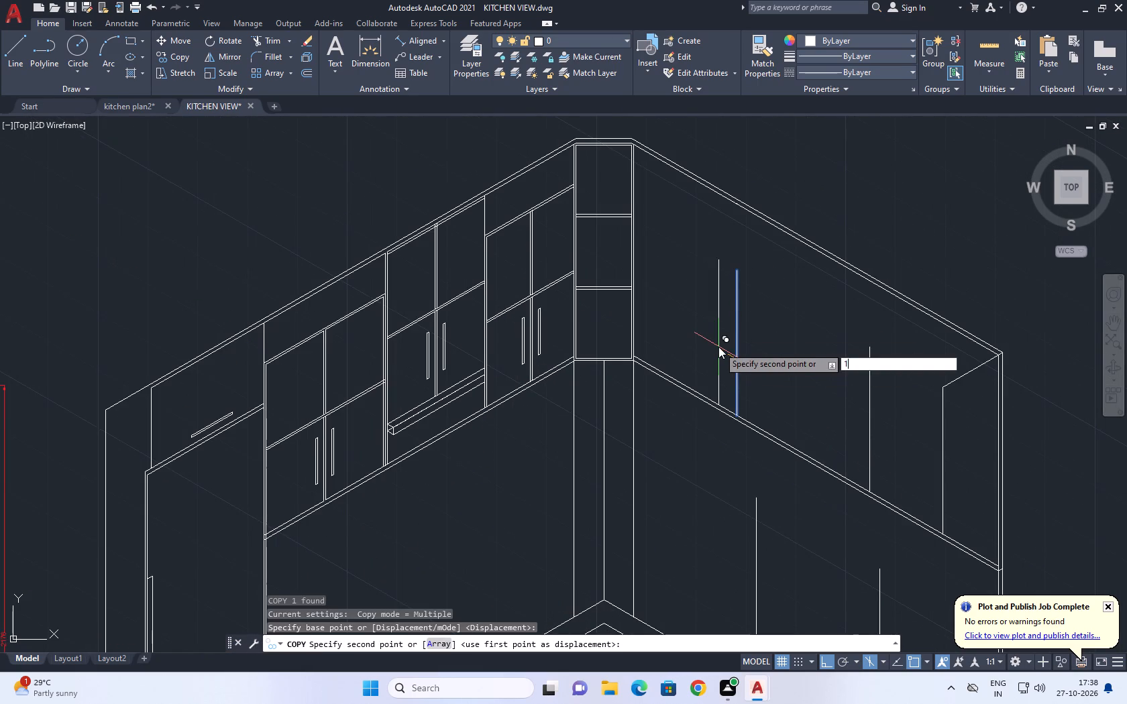
pyautogui.press('BackSpace')
pyautogui.write('5')
pyautogui.press('space')
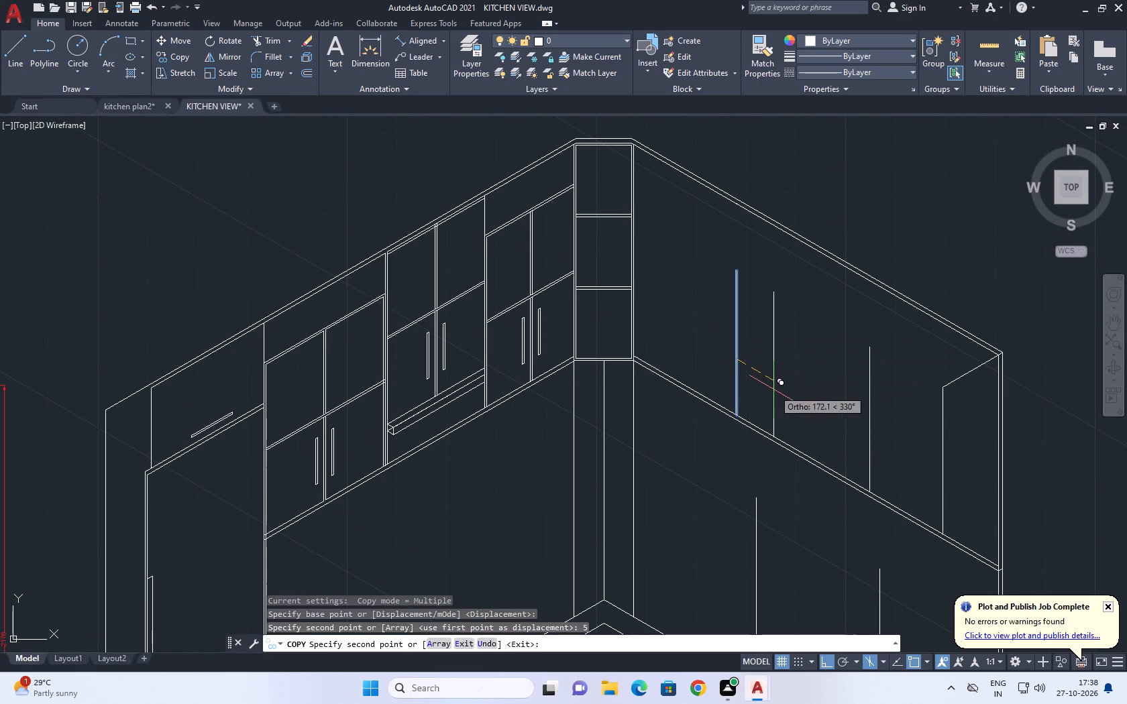
pyautogui.write('5')
pyautogui.press('space')
pyautogui.press('Escape')
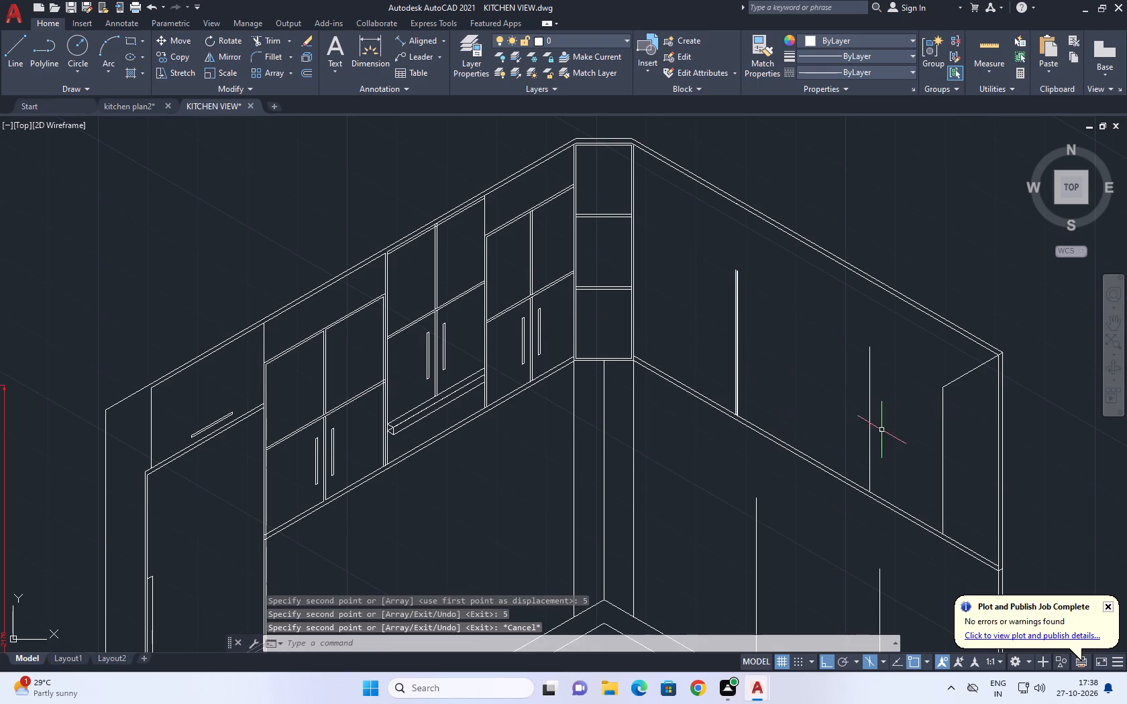
# Copy the second vertical divider of the right-hand wall cabinets 5 units to each side along the wall's slope.
pyautogui.click(883, 430)
pyautogui.click(852, 407)
pyautogui.write('CO')
pyautogui.press('space')
pyautogui.scroll(2, 848, 406)
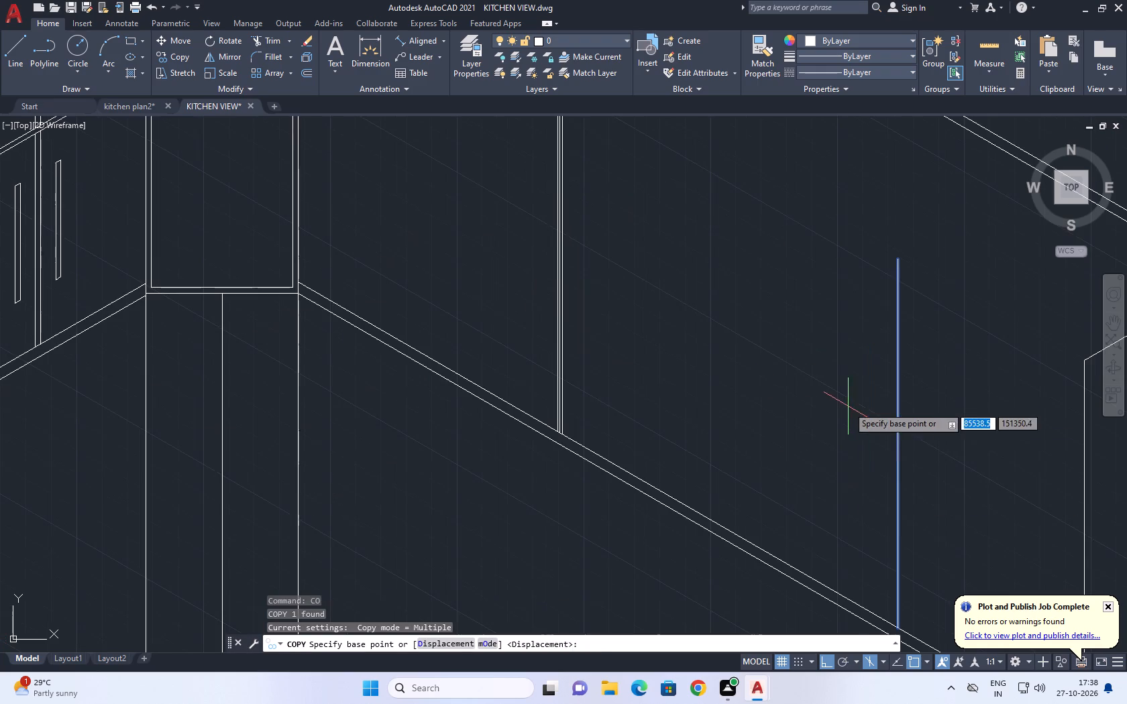
pyautogui.click(853, 426)
pyautogui.write('5')
pyautogui.press('space')
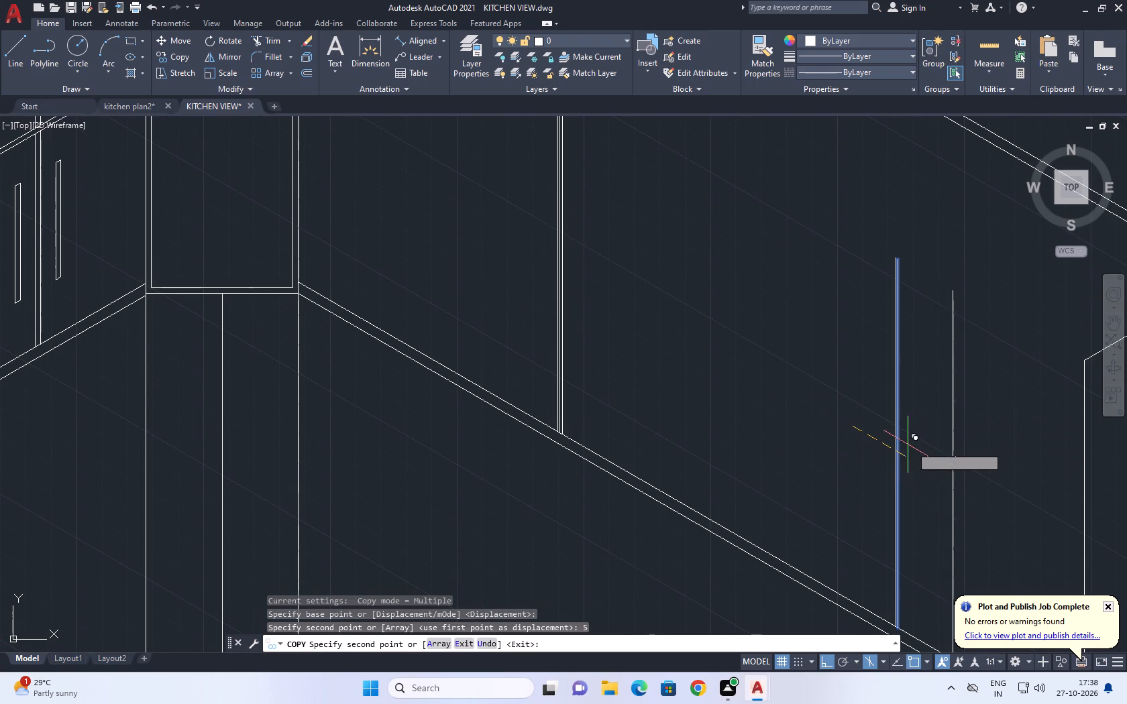
pyautogui.write('5')
pyautogui.press('space')
pyautogui.press('Escape')
# Erase the original centre lines of both dividers, leaving each divider as a pair of lines.
pyautogui.scroll(2, 921, 485)
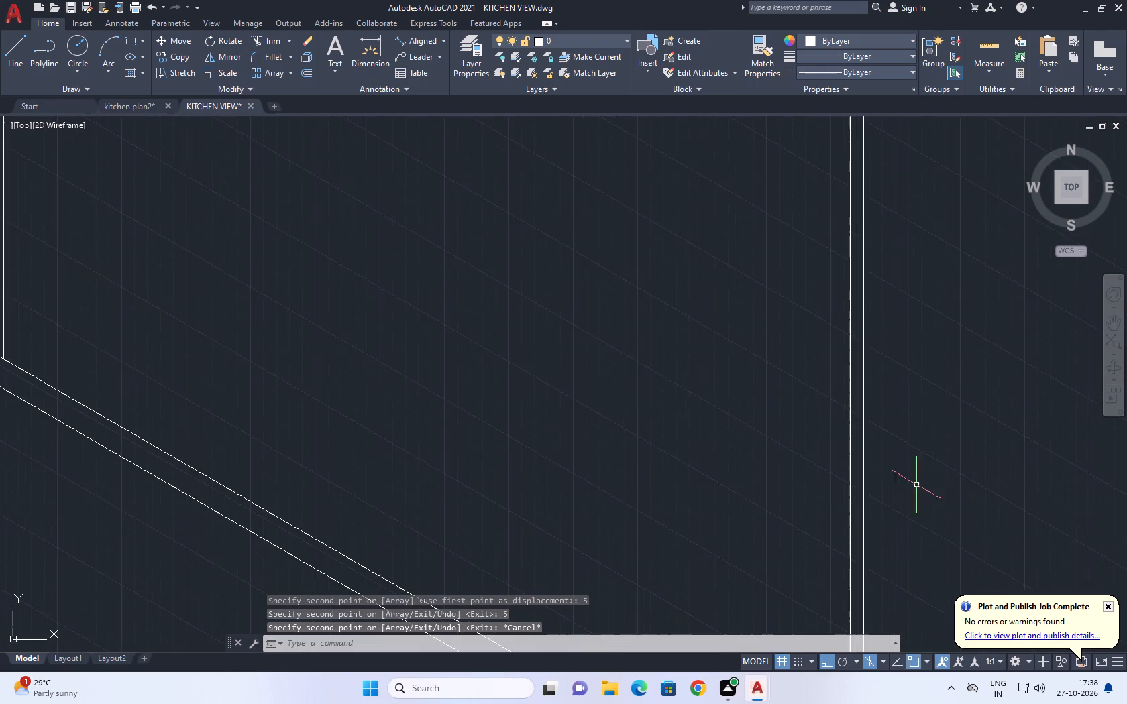
pyautogui.scroll(2, 852, 475)
pyautogui.click(863, 463)
pyautogui.click(851, 445)
pyautogui.scroll(-5, 849, 443)
pyautogui.scroll(5, 623, 411)
pyautogui.click(676, 412)
pyautogui.click(669, 401)
pyautogui.press('Delete')
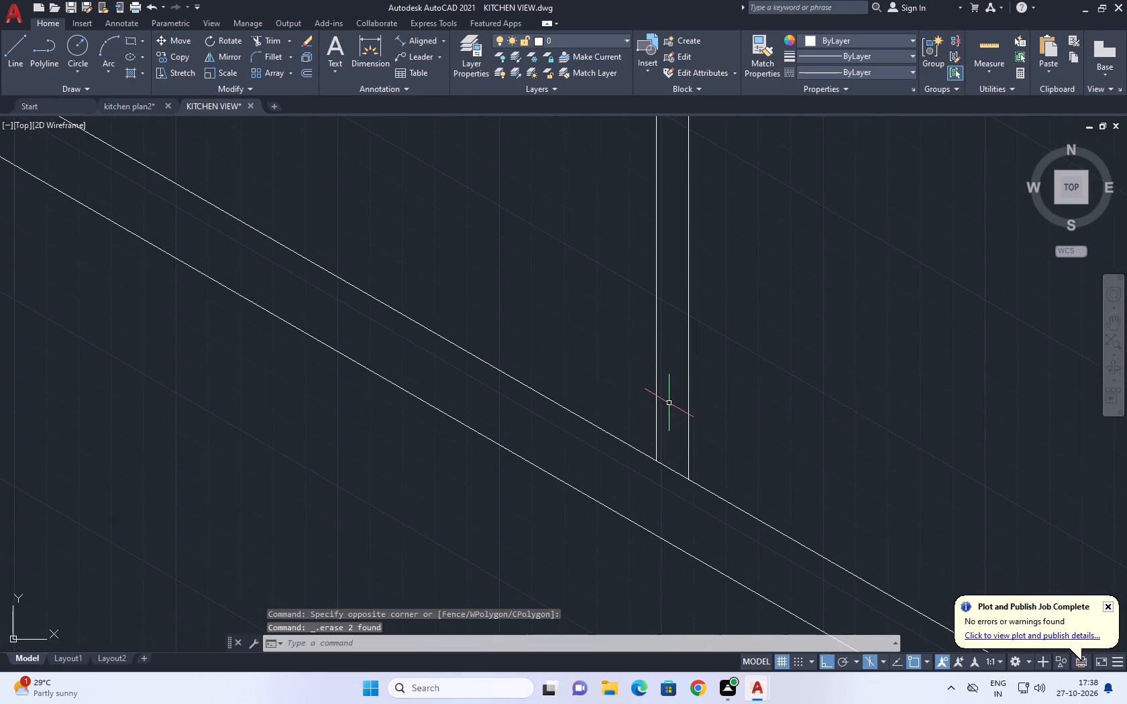
# Extend both pairs of divider lines to the sloping lines of the right-hand wall cabinets.
pyautogui.scroll(-5, 693, 398)
pyautogui.scroll(1, 790, 415)
pyautogui.scroll(-4, 790, 415)
pyautogui.write('EX')
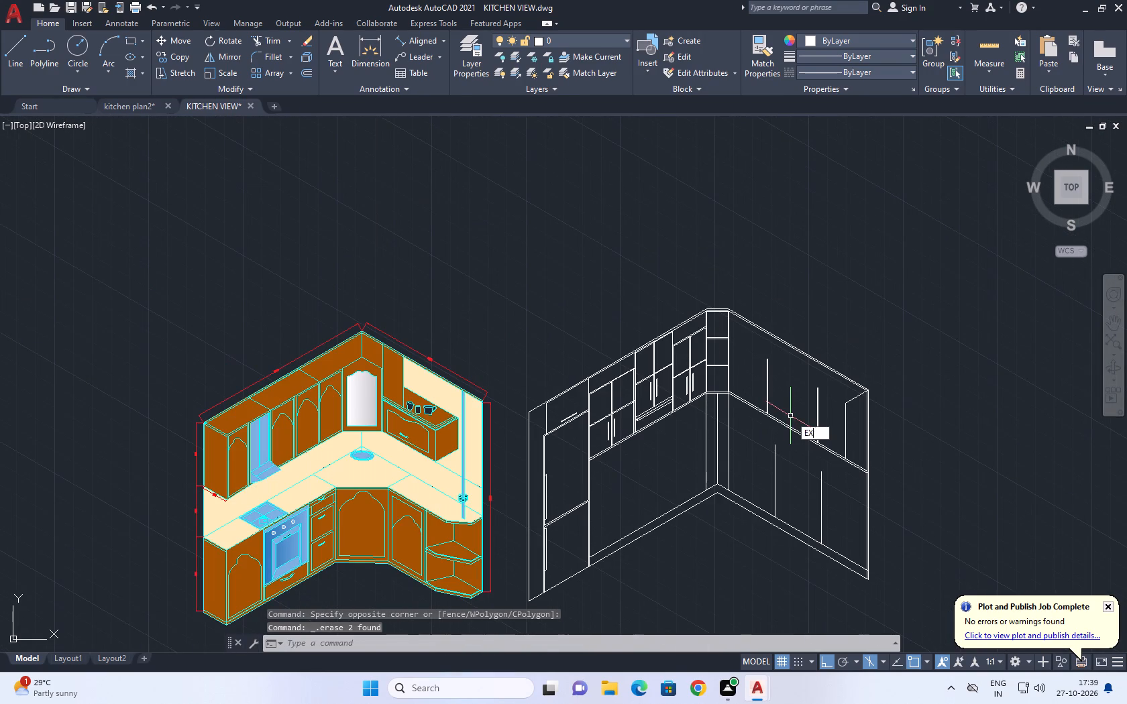
pyautogui.press('space')
pyautogui.scroll(4, 814, 410)
pyautogui.click(858, 423)
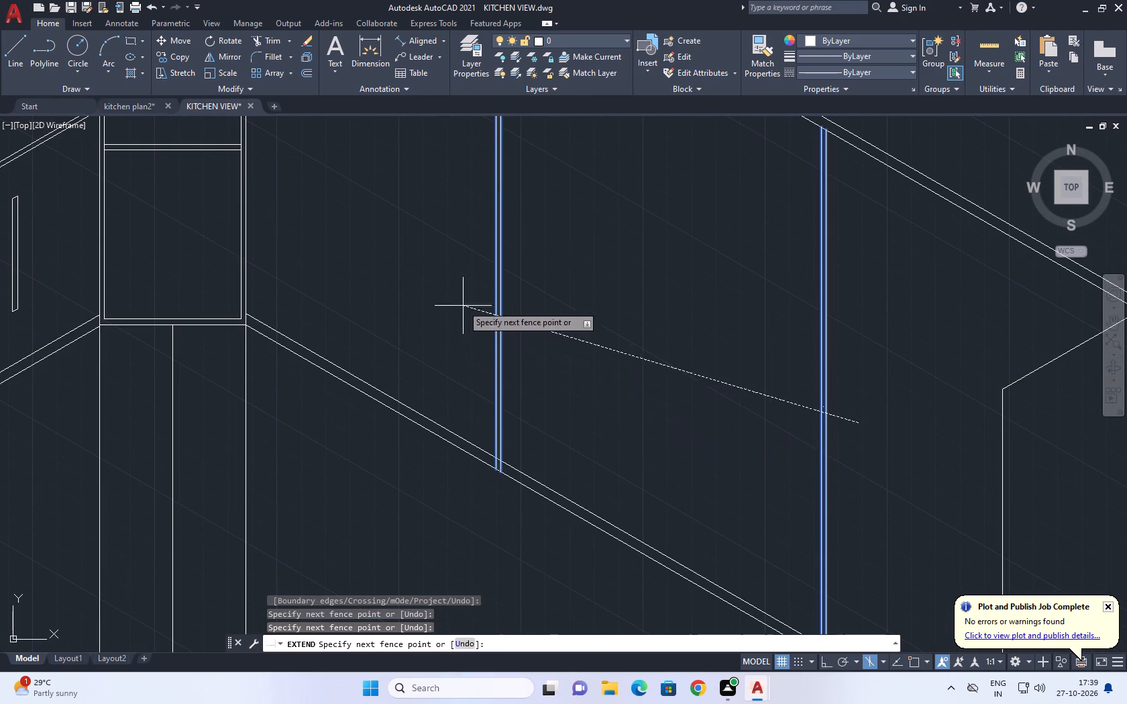
pyautogui.click(460, 296)
pyautogui.press('Escape')
# Erase the stray point lying between the two lines of the second divider.
pyautogui.scroll(2, 767, 418)
pyautogui.click(737, 307)
pyautogui.click(934, 483)
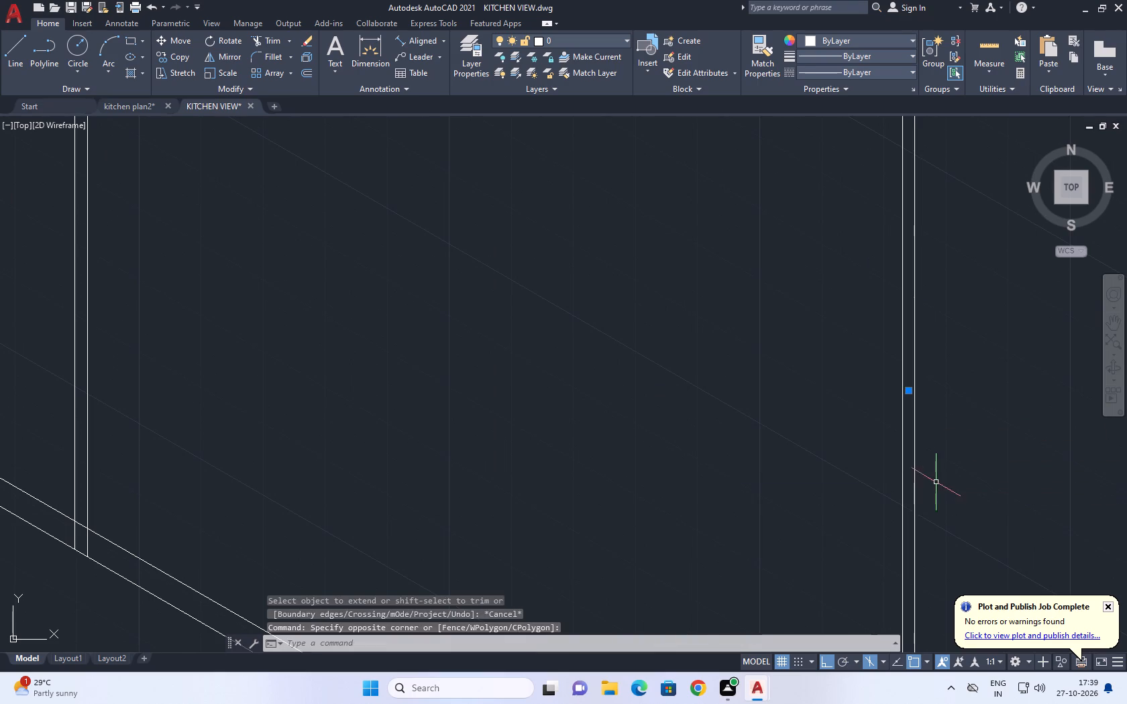
pyautogui.press('Delete')
# Trim the lower ends of the divider pair nearest the corner unit between the two sloping bottom lines.
pyautogui.scroll(-7, 750, 367)
pyautogui.scroll(2, 697, 379)
pyautogui.scroll(1, 649, 342)
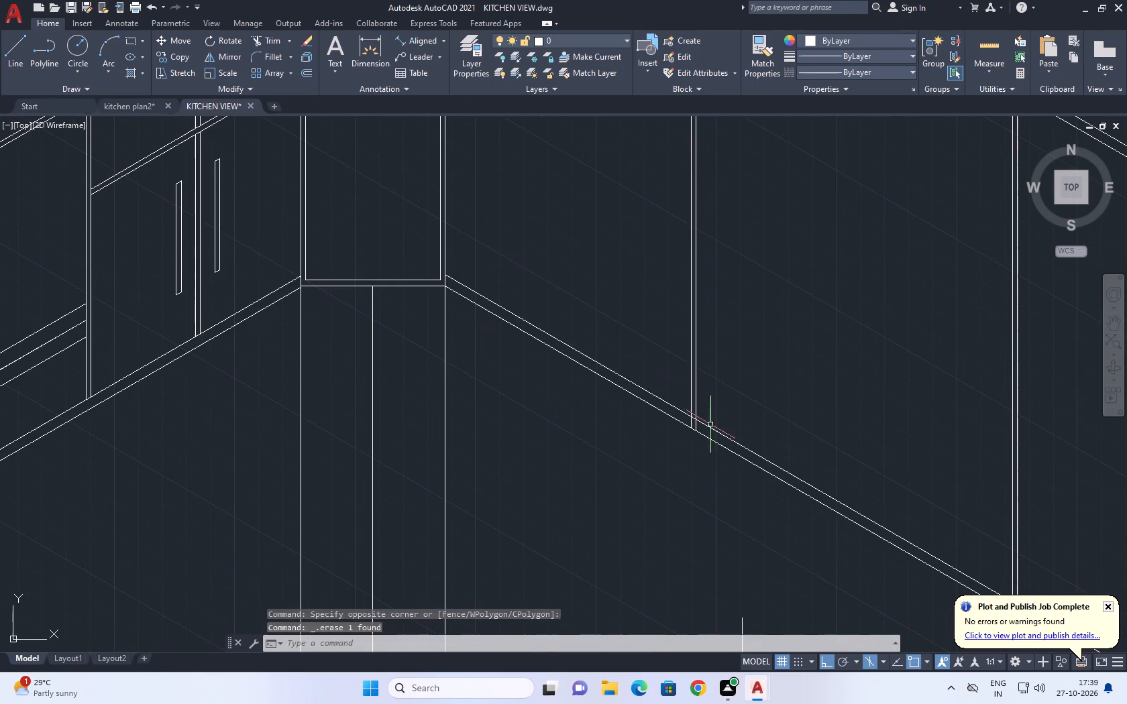
pyautogui.write('TR')
pyautogui.press('space')
pyautogui.scroll(3, 704, 432)
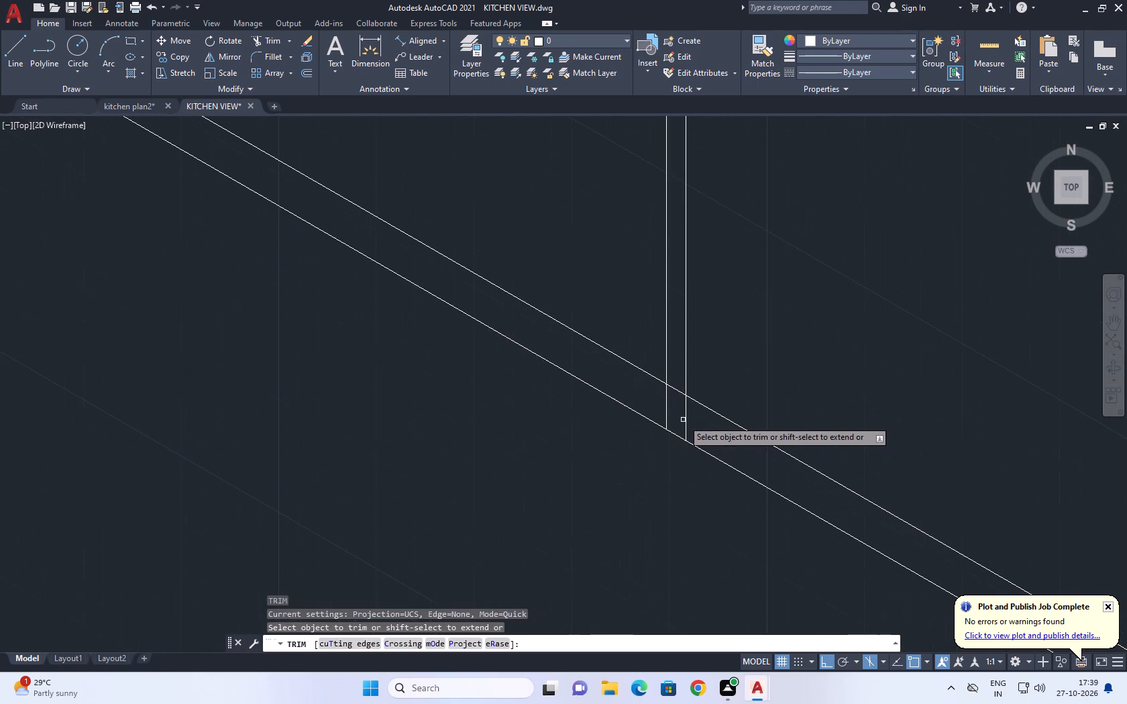
pyautogui.click(685, 418)
pyautogui.click(651, 395)
pyautogui.click(677, 412)
pyautogui.scroll(-10, 680, 402)
pyautogui.press('Escape')
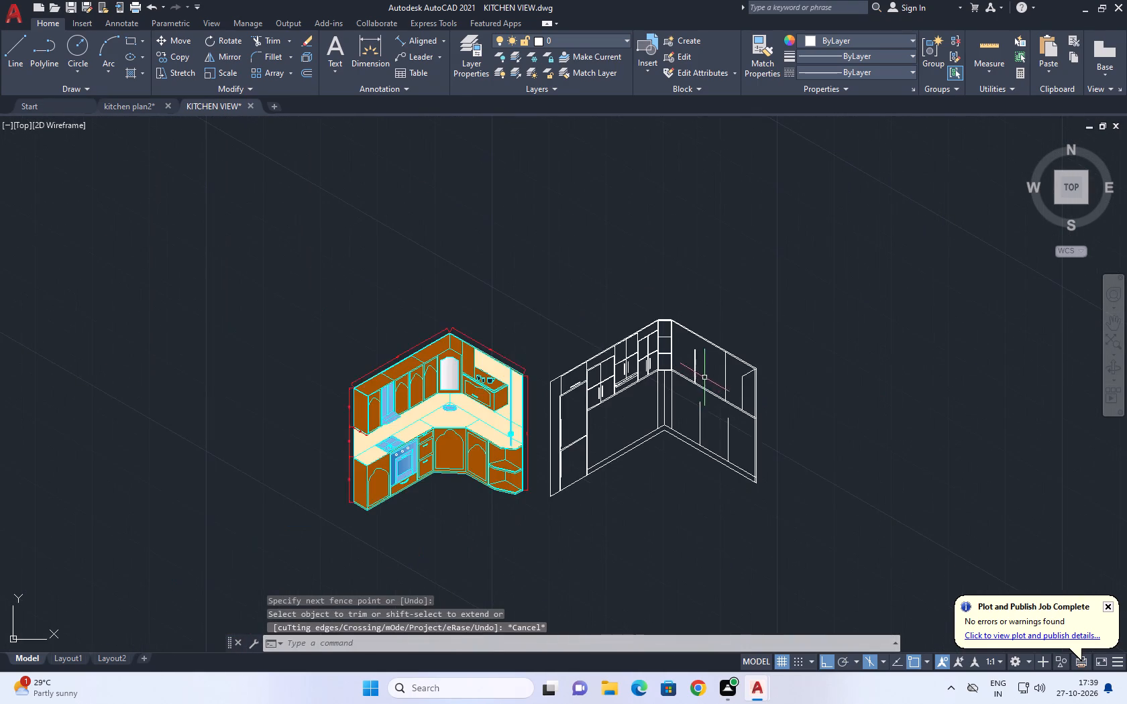
# Extend the divider pair nearest the corner unit up to the sloping top line of the right-hand cabinets.
pyautogui.scroll(4, 707, 362)
pyautogui.moveTo(602, 350); pyautogui.dragTo(690, 430, button='middle')
pyautogui.press('e')
pyautogui.press('x')
pyautogui.press('space')
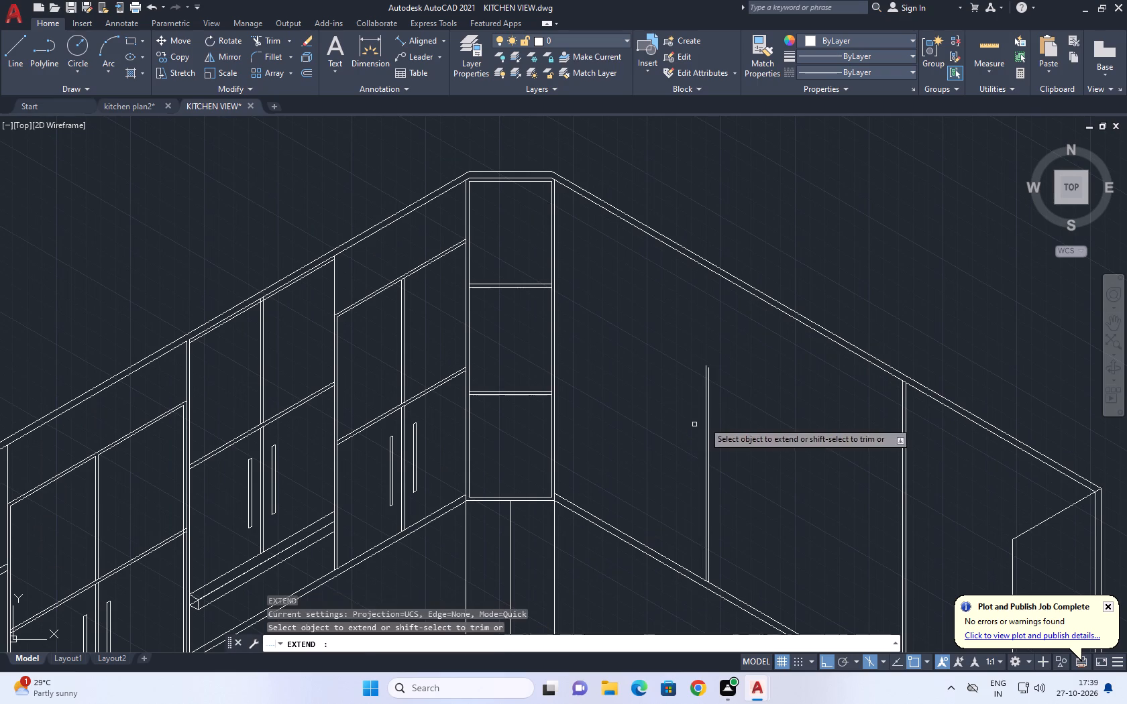
pyautogui.click(731, 428)
pyautogui.click(676, 402)
pyautogui.press('Escape')
# Divide the corner-side line of the divider nearest the corner unit into 3 equal parts.
pyautogui.scroll(-2, 706, 402)
pyautogui.moveTo(792, 434); pyautogui.dragTo(748, 328, button='middle')
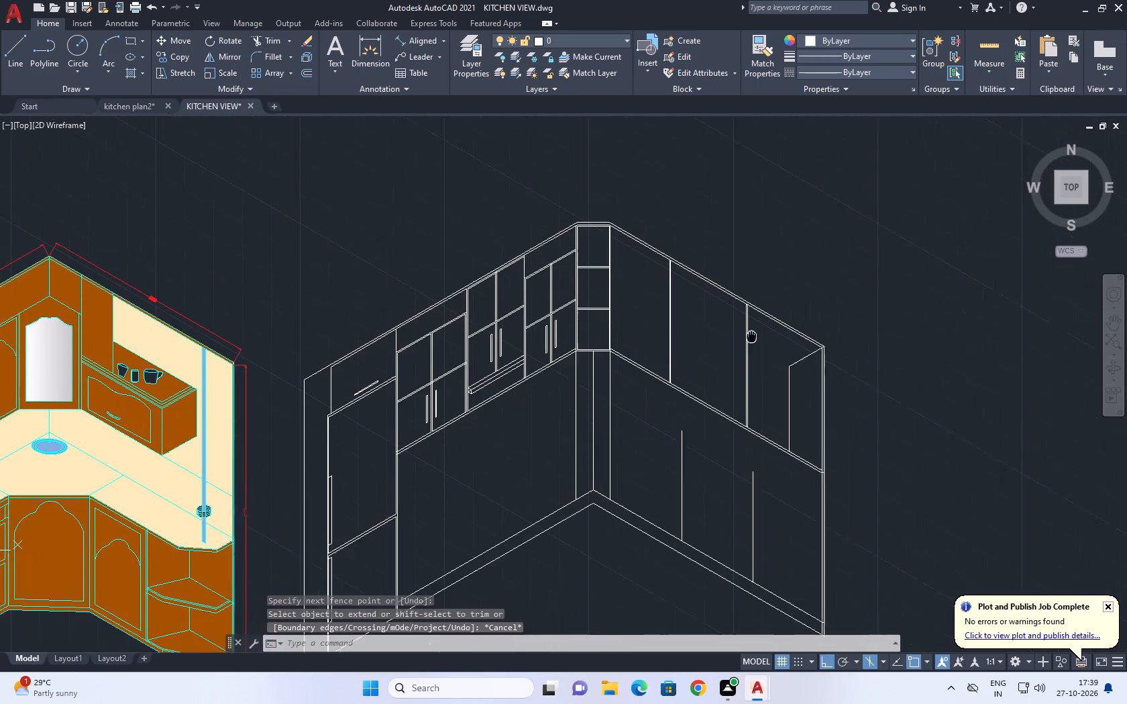
pyautogui.moveTo(748, 328); pyautogui.dragTo(738, 306, button='middle')
pyautogui.moveTo(660, 253); pyautogui.dragTo(682, 285, button='middle')
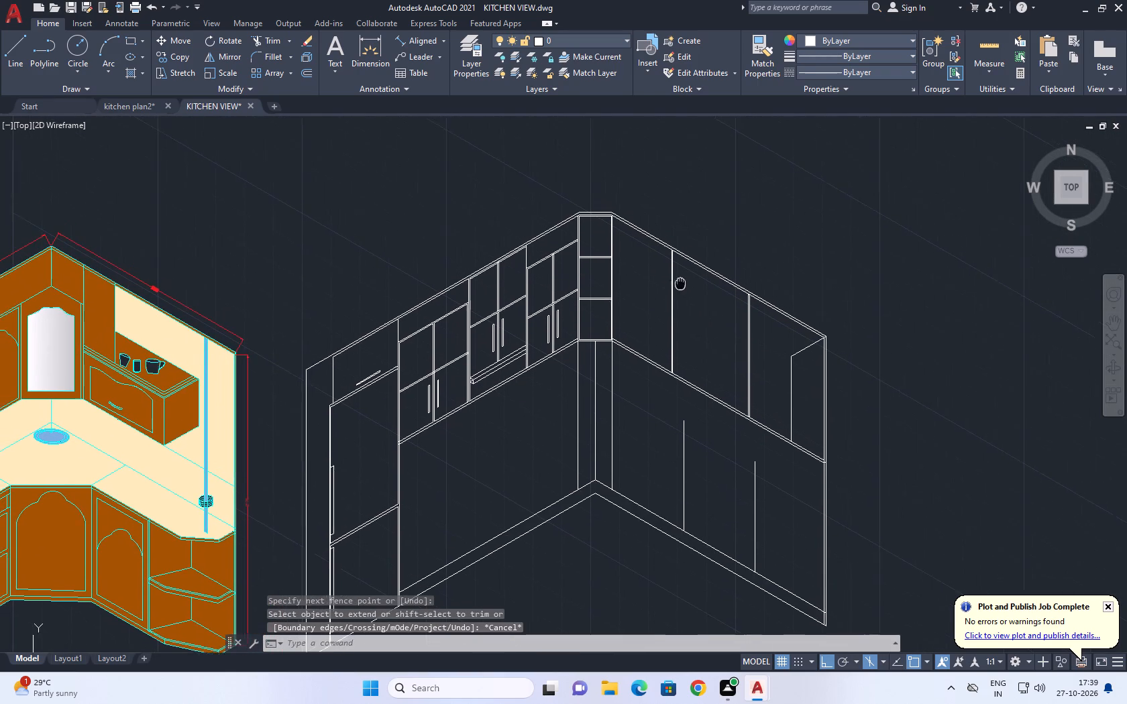
pyautogui.moveTo(682, 285); pyautogui.dragTo(706, 296, button='middle')
pyautogui.scroll(2, 686, 299)
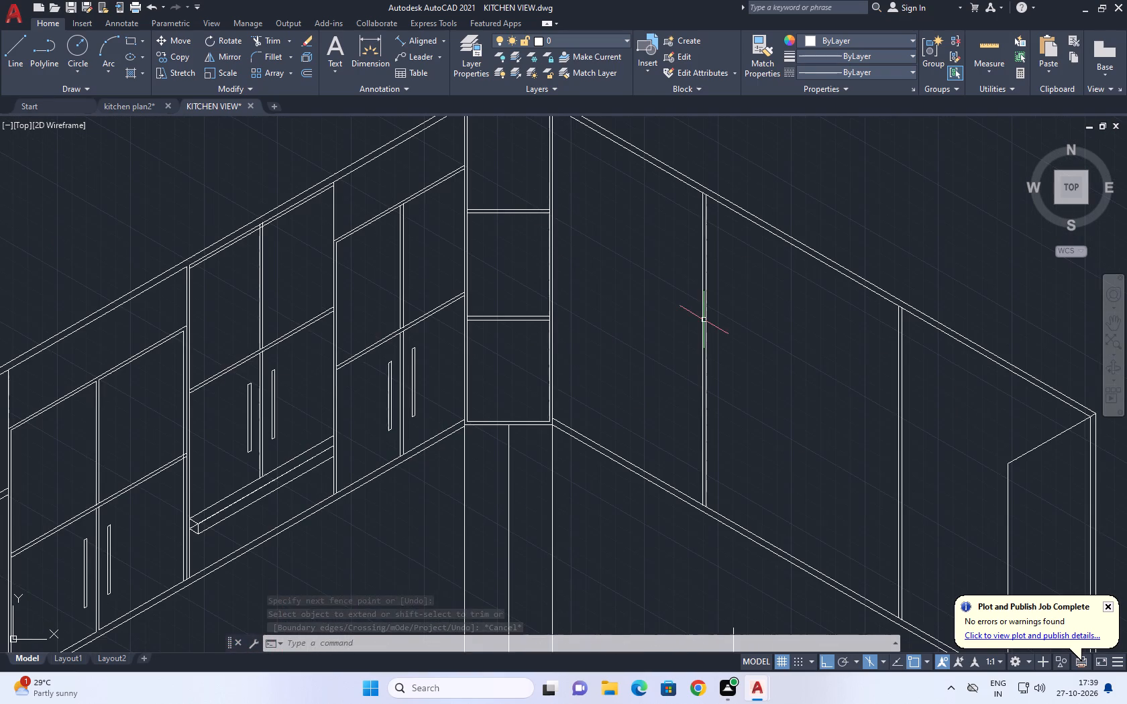
pyautogui.click(704, 320)
pyautogui.press('Escape')
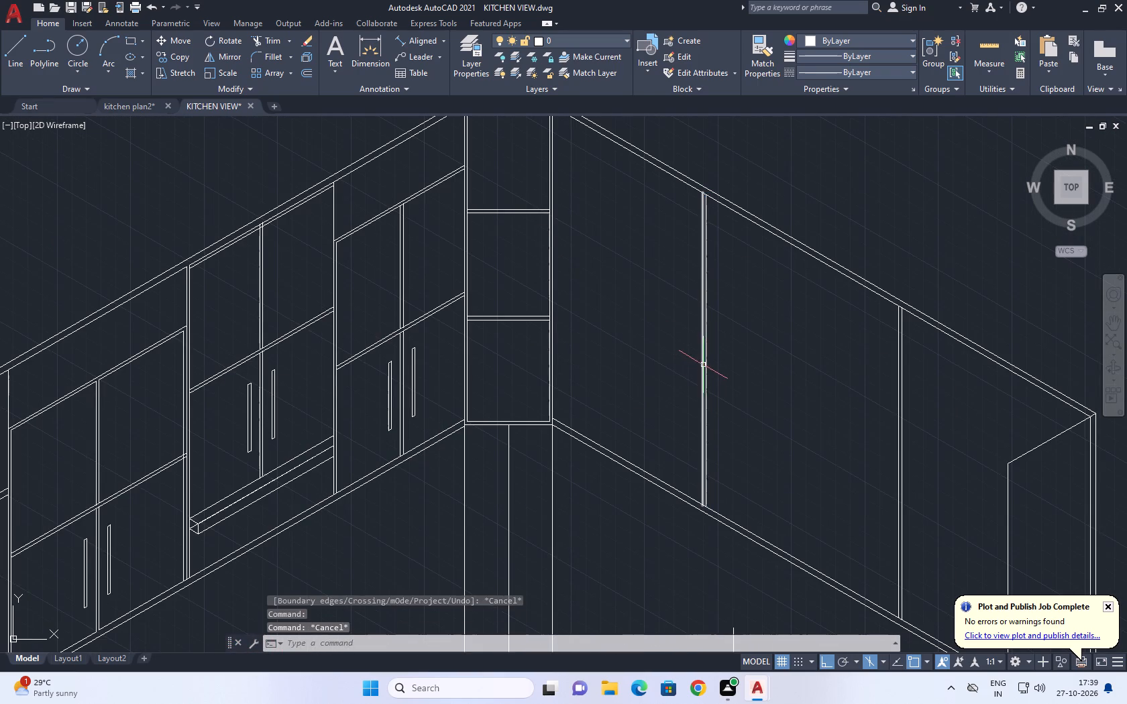
pyautogui.click(703, 365)
pyautogui.write('DIV')
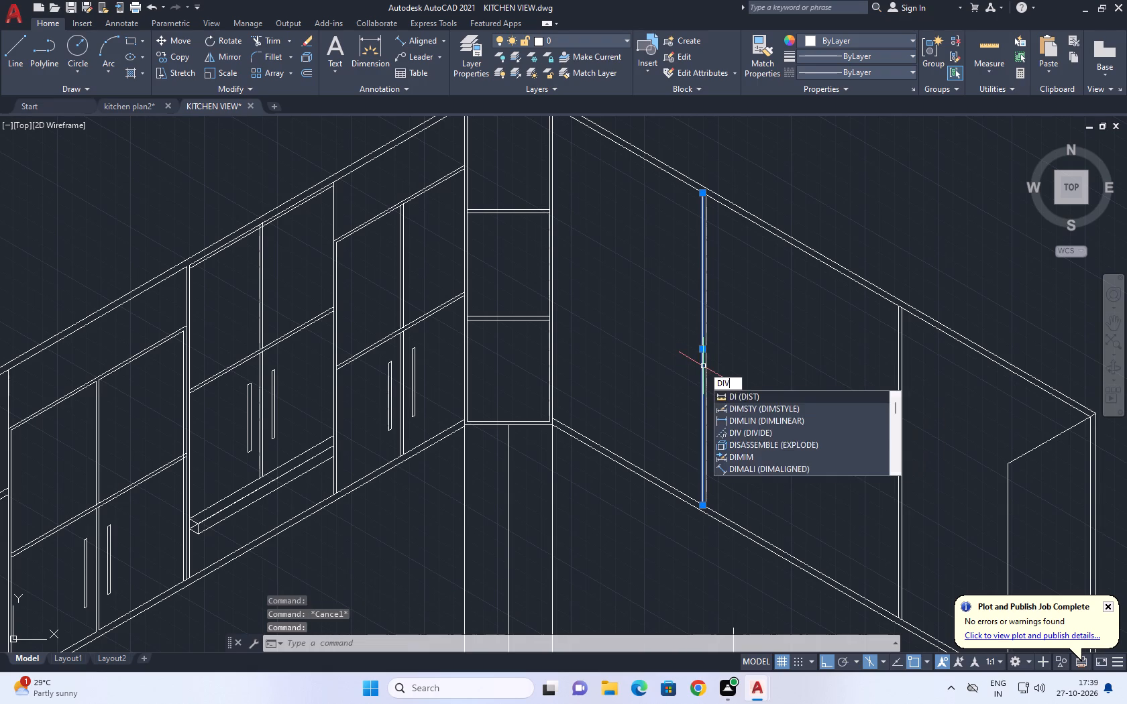
pyautogui.press('space')
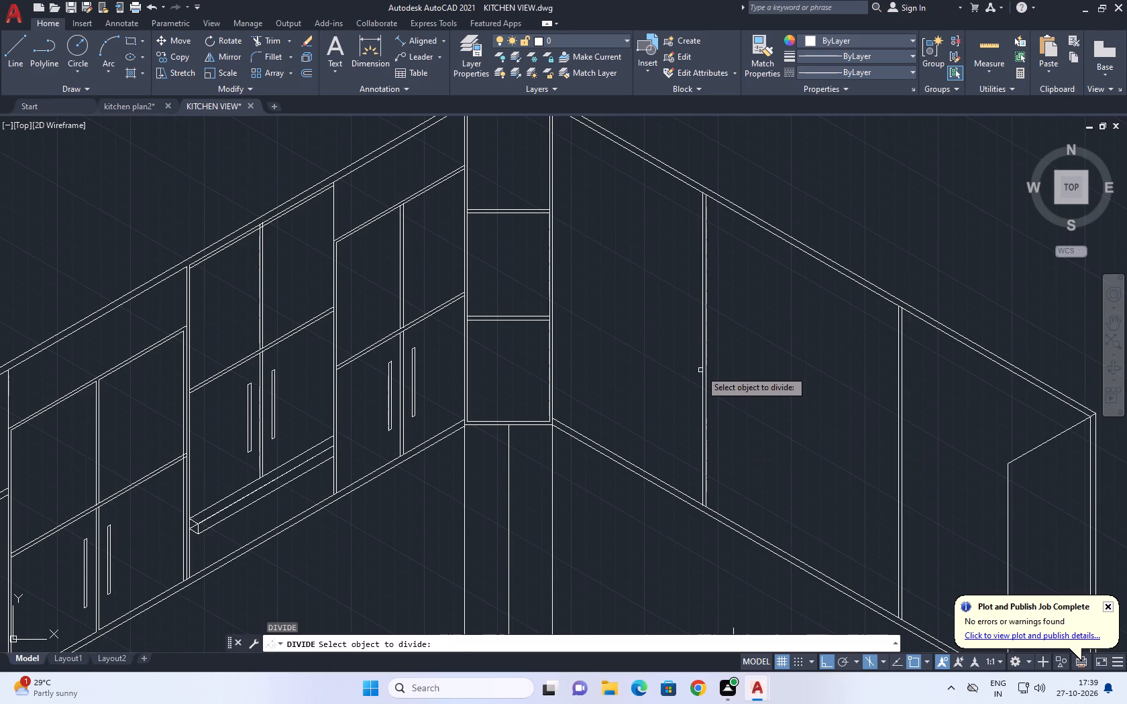
pyautogui.click(701, 372)
pyautogui.write('3 N')
# Draw a sloping line at 150° from the divider's upper division point past the corner unit's edge.
pyautogui.press('l')
pyautogui.press('space')
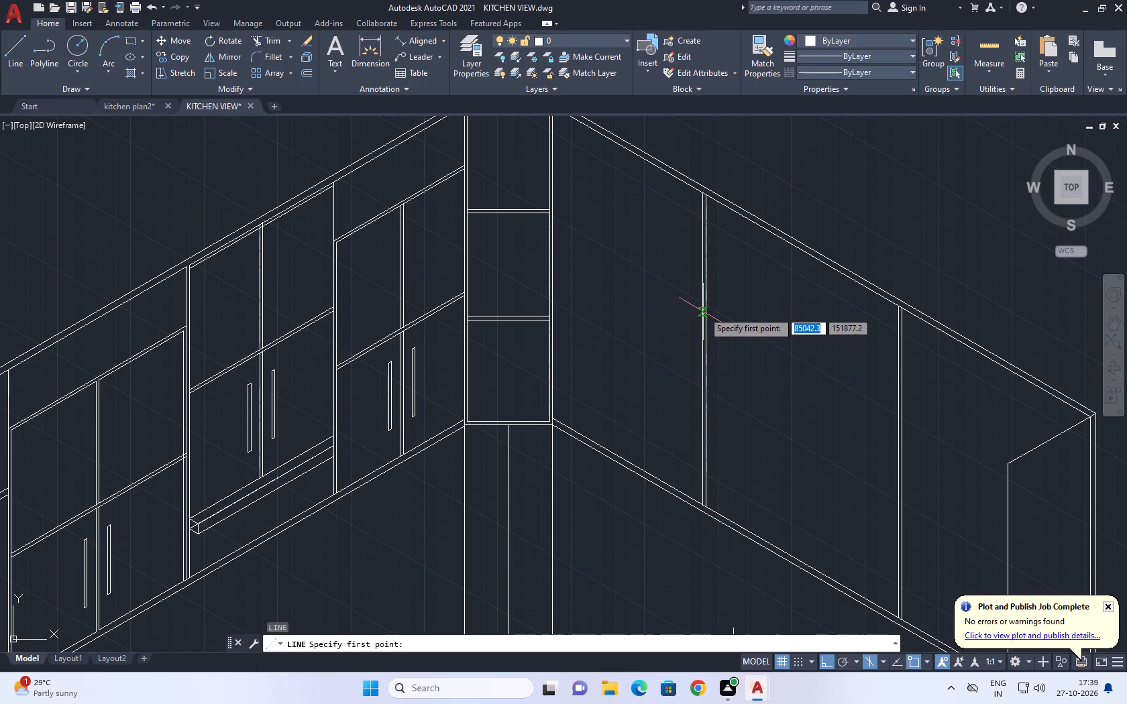
pyautogui.click(703, 300)
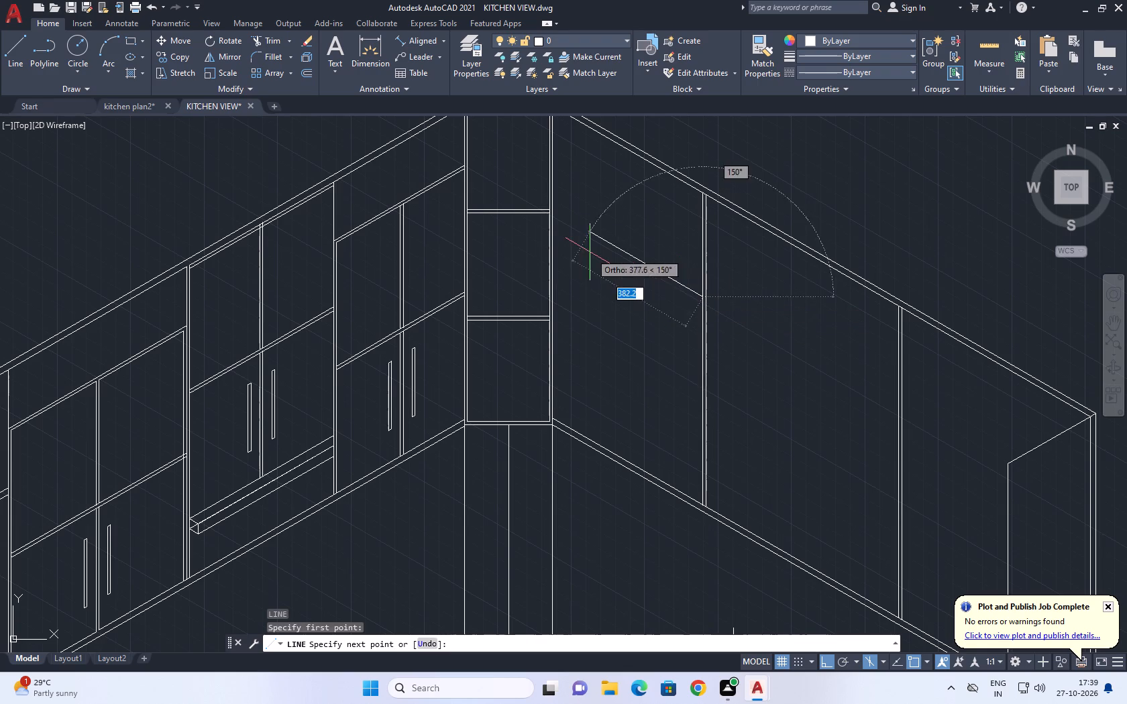
pyautogui.scroll(3, 557, 221)
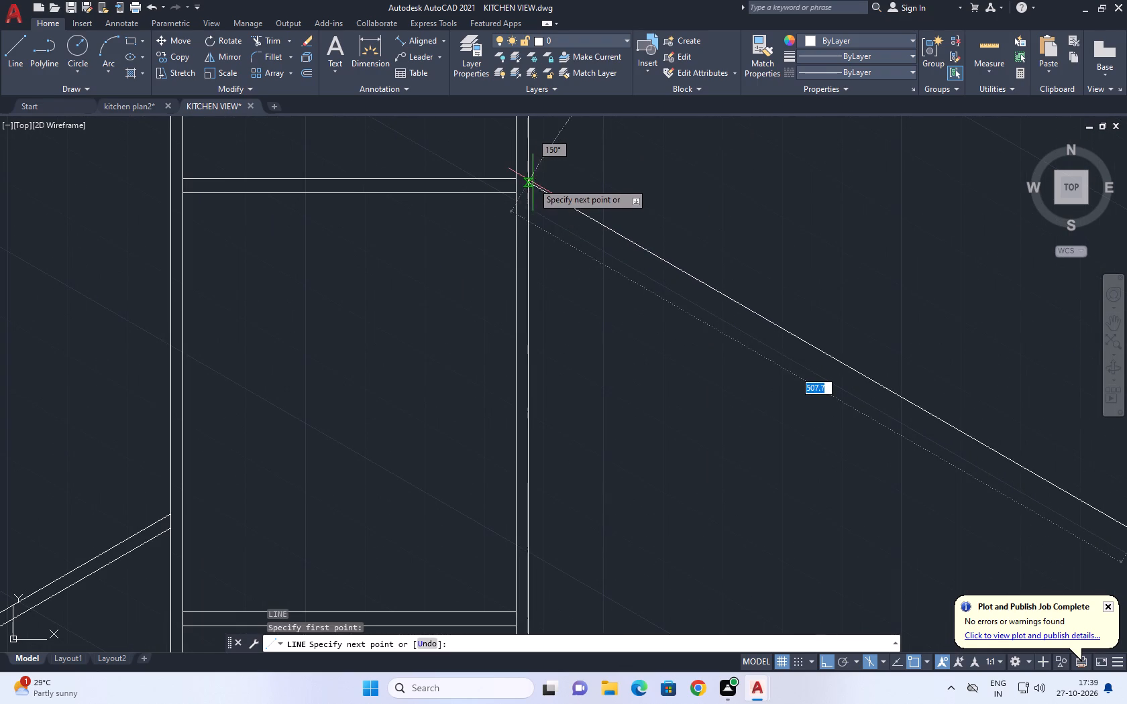
pyautogui.moveTo(511, 172); pyautogui.dragTo(564, 292, button='middle')
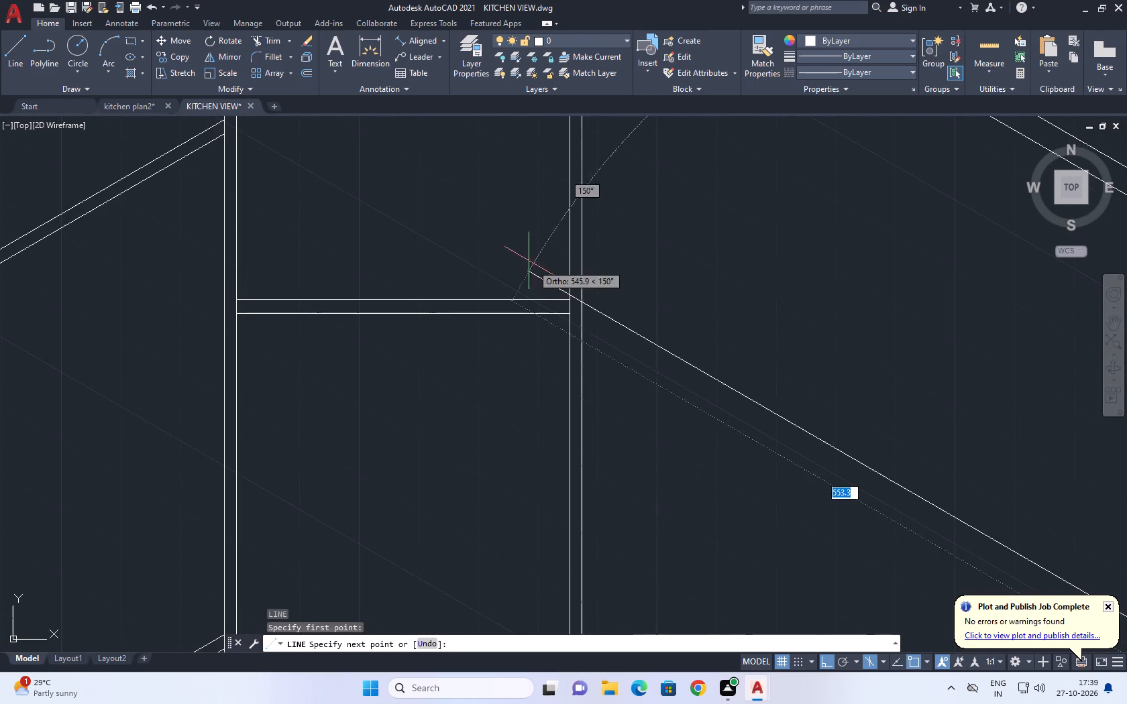
pyautogui.click(489, 231)
pyautogui.press('Escape')
pyautogui.moveTo(643, 373); pyautogui.dragTo(566, 188, button='middle')
pyautogui.scroll(-3, 604, 279)
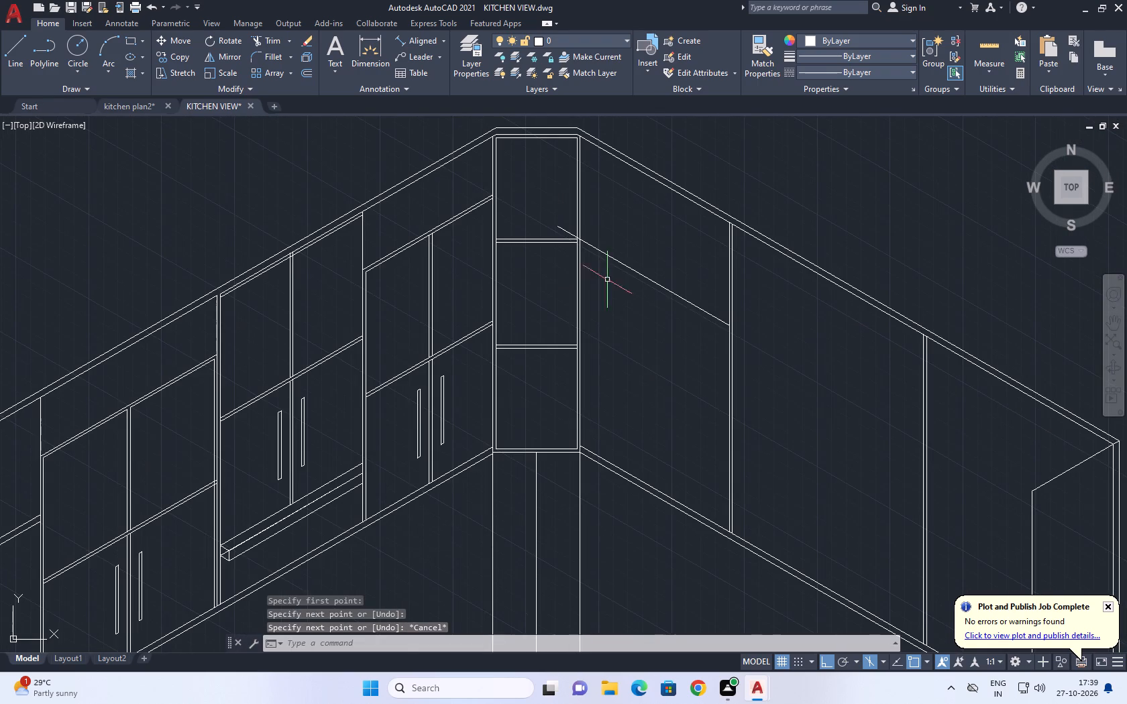
# Draw a second parallel sloping line from the divider's lower division point past the corner unit's edge.
pyautogui.write('L')
pyautogui.press('space')
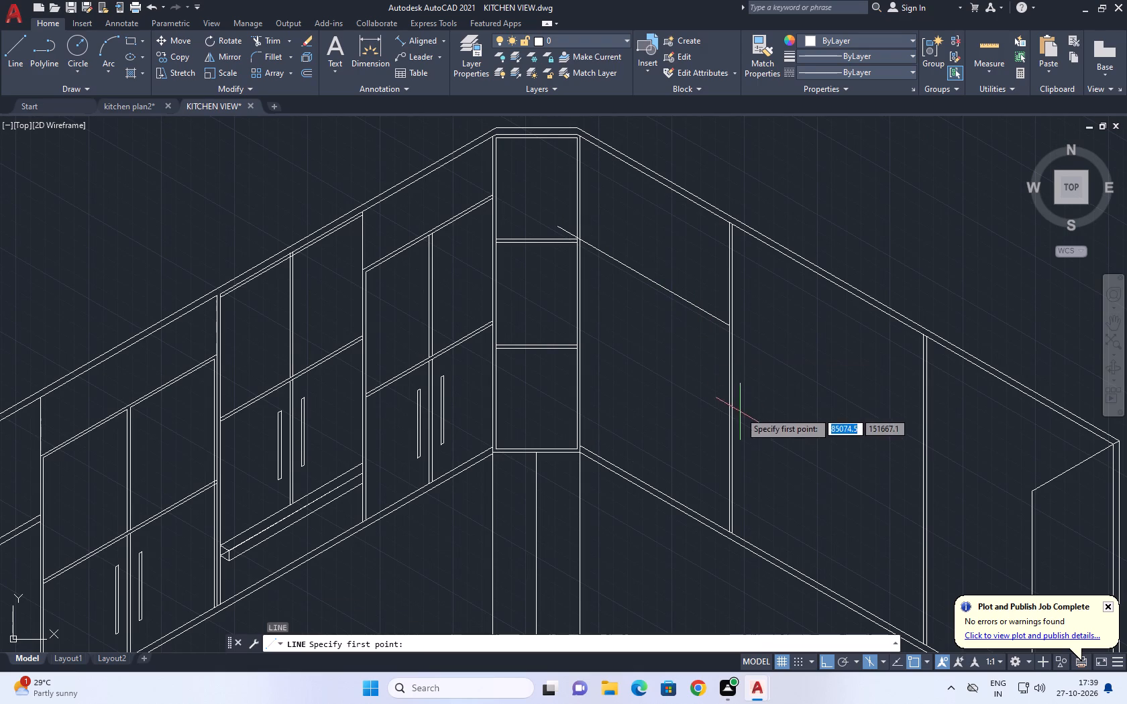
pyautogui.click(730, 430)
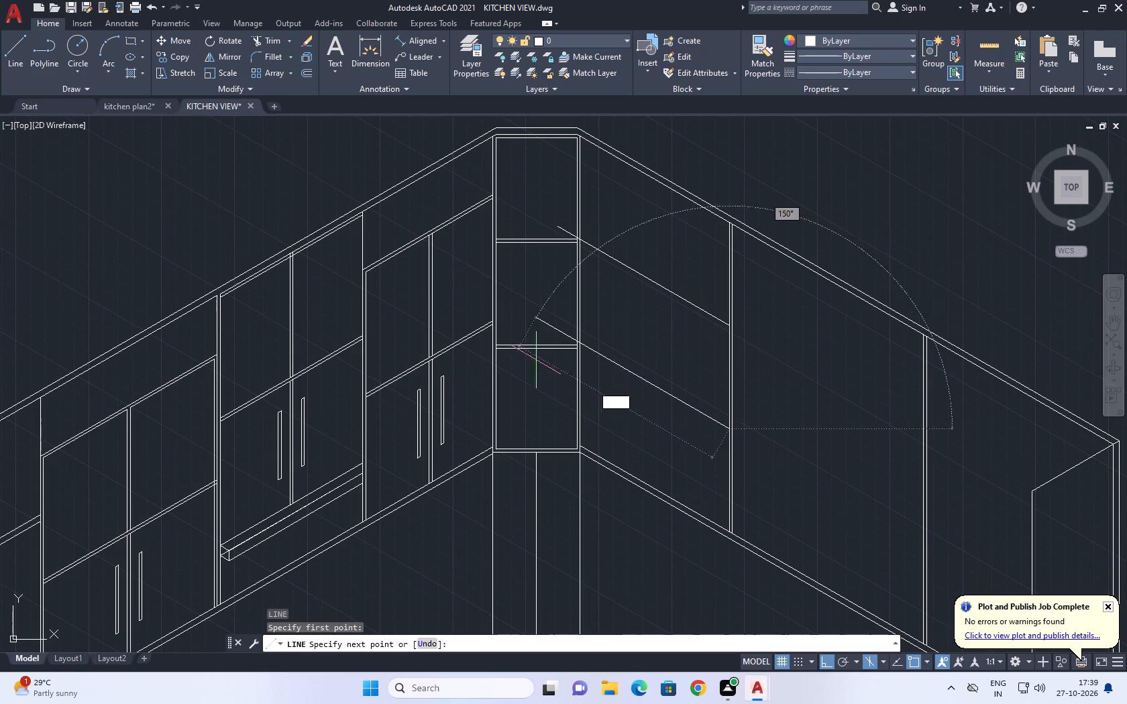
pyautogui.scroll(2, 560, 320)
pyautogui.click(536, 298)
pyautogui.press('Escape')
# Copy the lower sloping shelf line 5 units straight up and 5 units straight down.
pyautogui.moveTo(674, 389); pyautogui.dragTo(676, 396)
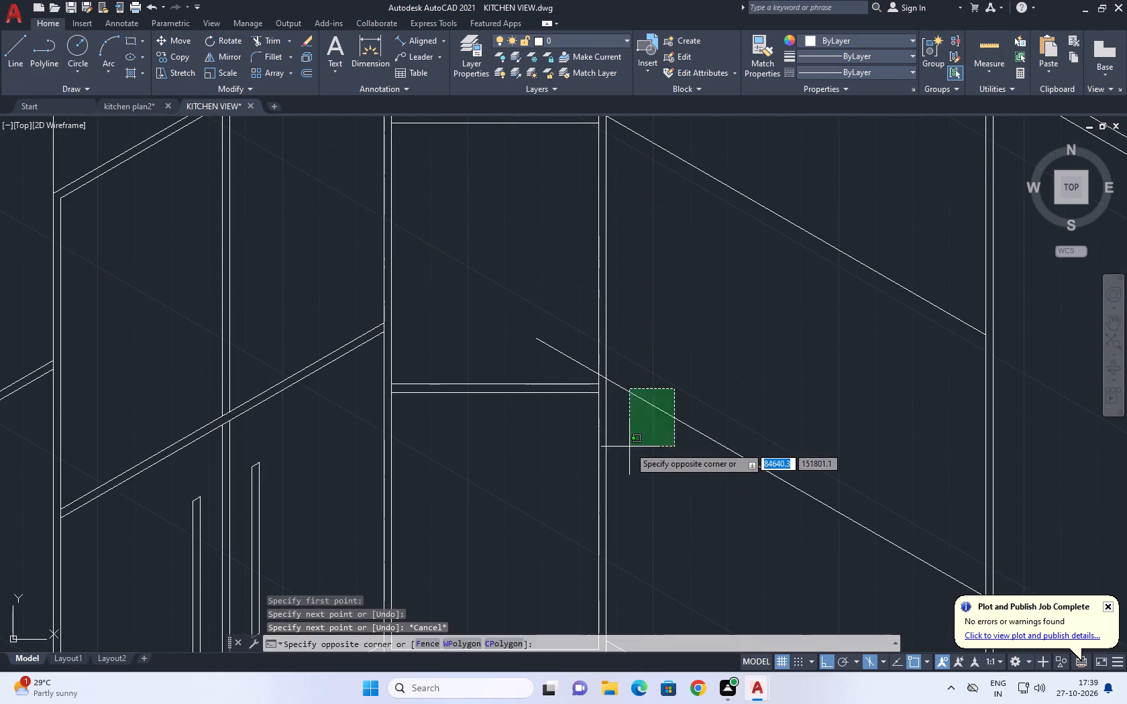
pyautogui.click(625, 450)
pyautogui.moveTo(679, 472); pyautogui.dragTo(659, 386, button='middle')
pyautogui.press('c')
pyautogui.write('O')
pyautogui.press('space')
pyautogui.click(708, 455)
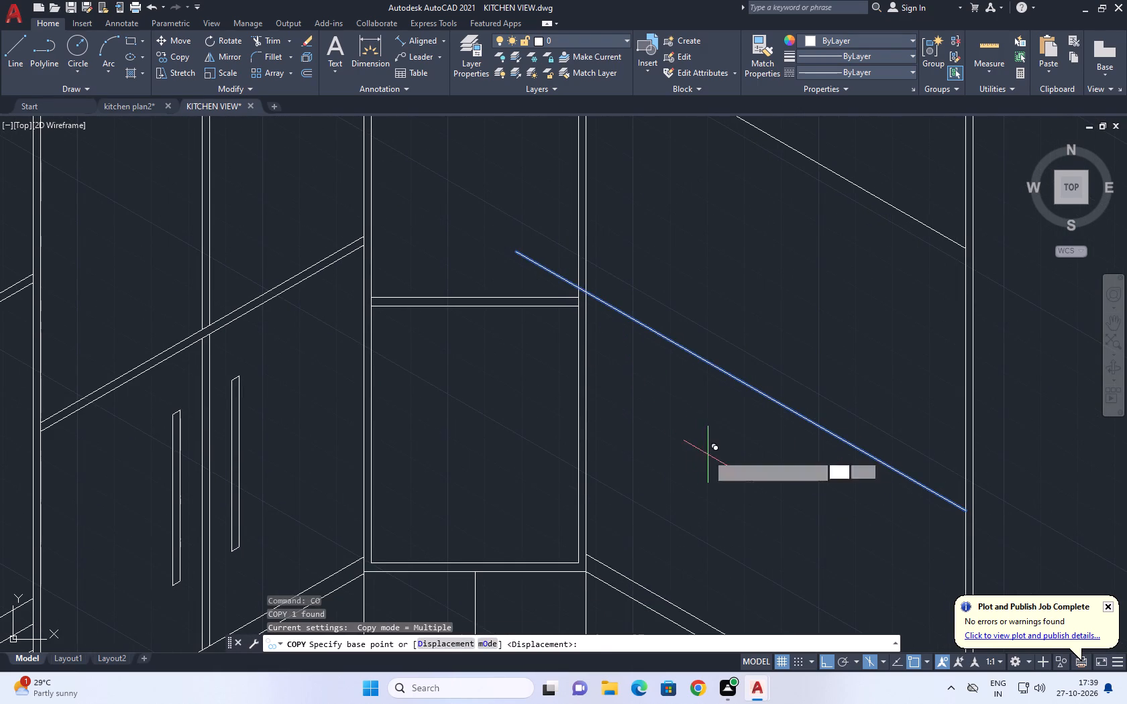
pyautogui.write('5B')
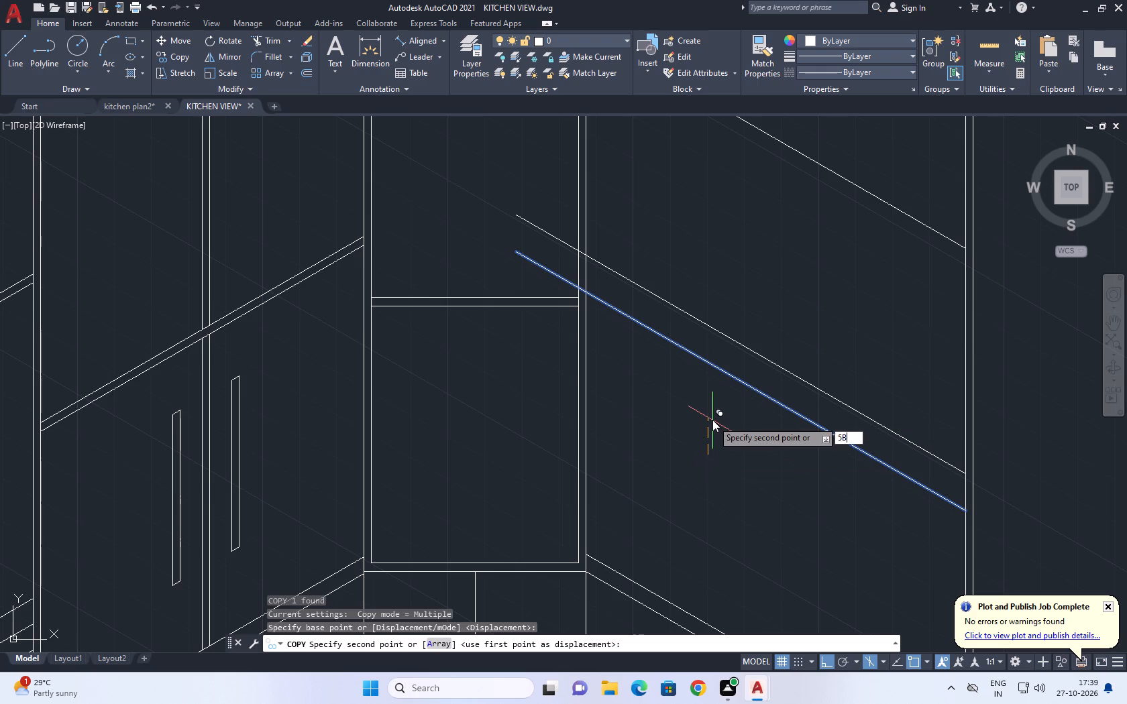
pyautogui.press('BackSpace')
pyautogui.press('space')
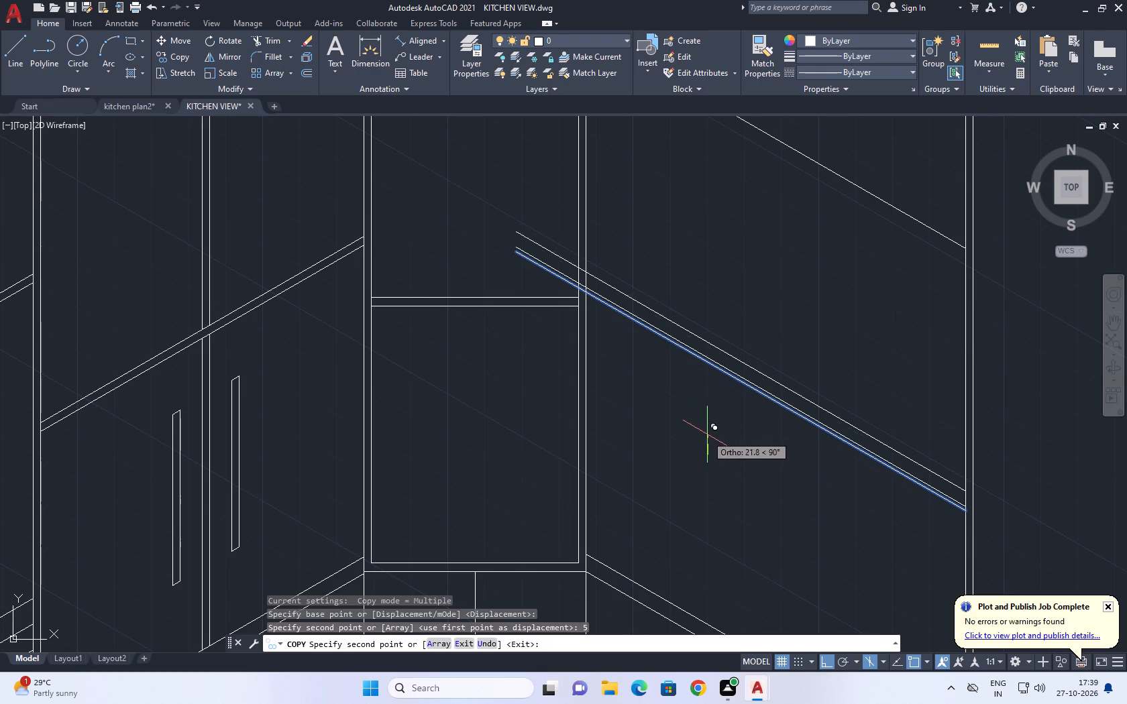
pyautogui.press('5')
pyautogui.press('space')
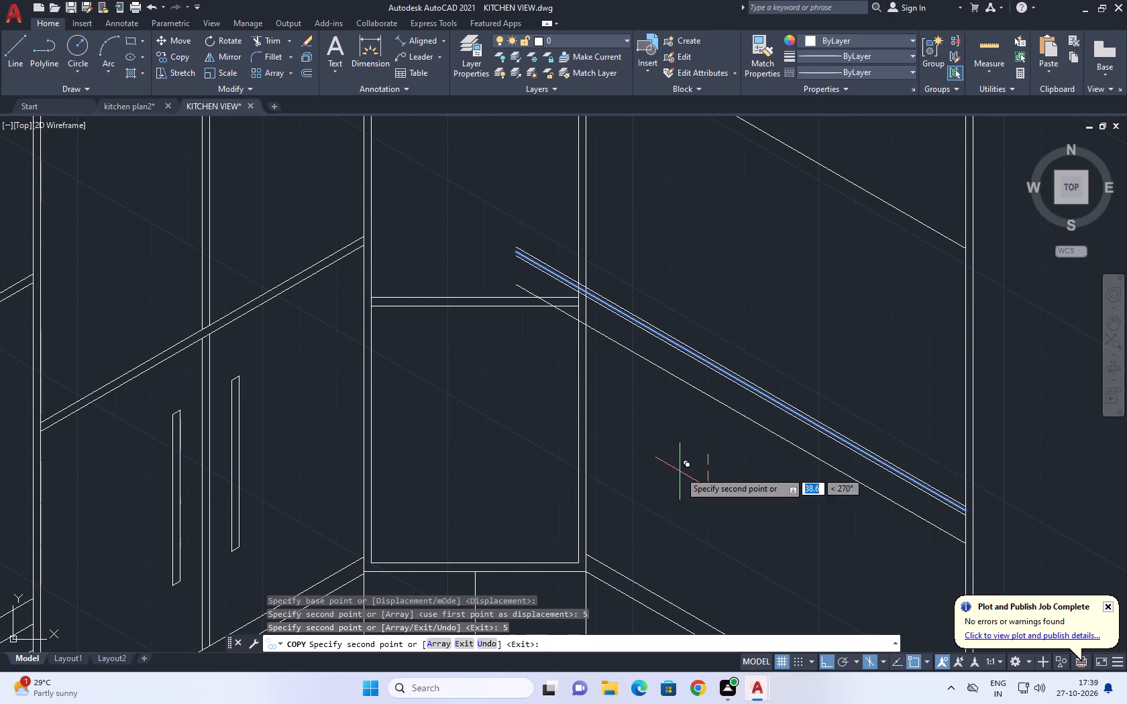
pyautogui.press('Escape')
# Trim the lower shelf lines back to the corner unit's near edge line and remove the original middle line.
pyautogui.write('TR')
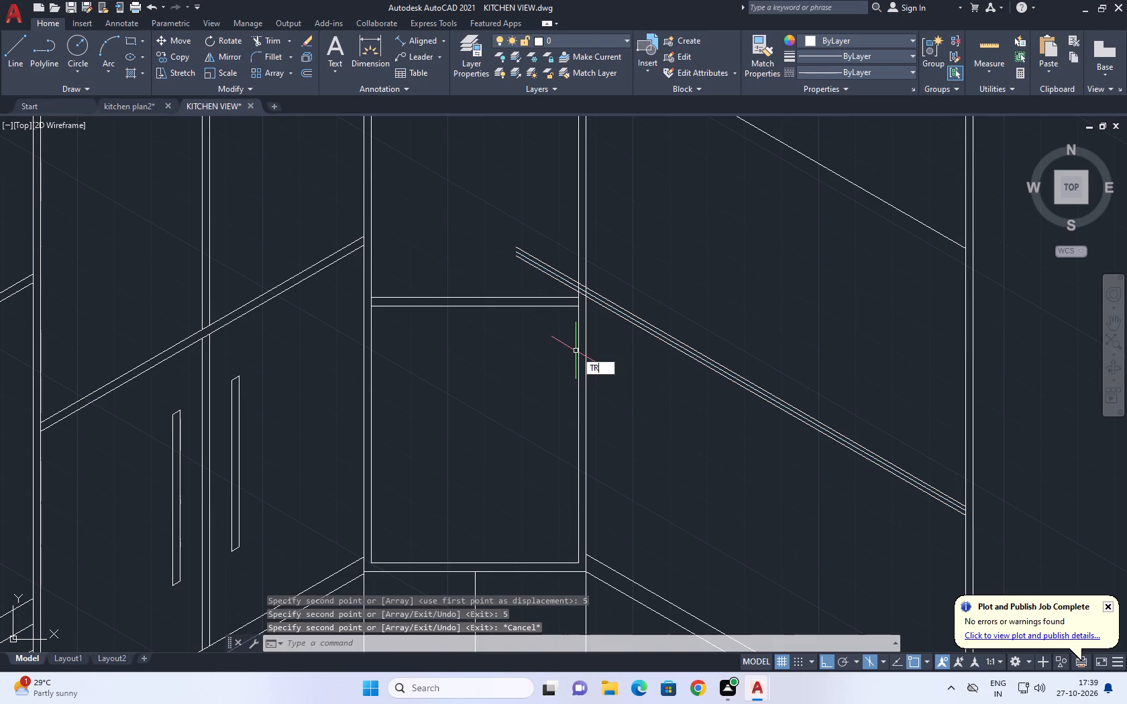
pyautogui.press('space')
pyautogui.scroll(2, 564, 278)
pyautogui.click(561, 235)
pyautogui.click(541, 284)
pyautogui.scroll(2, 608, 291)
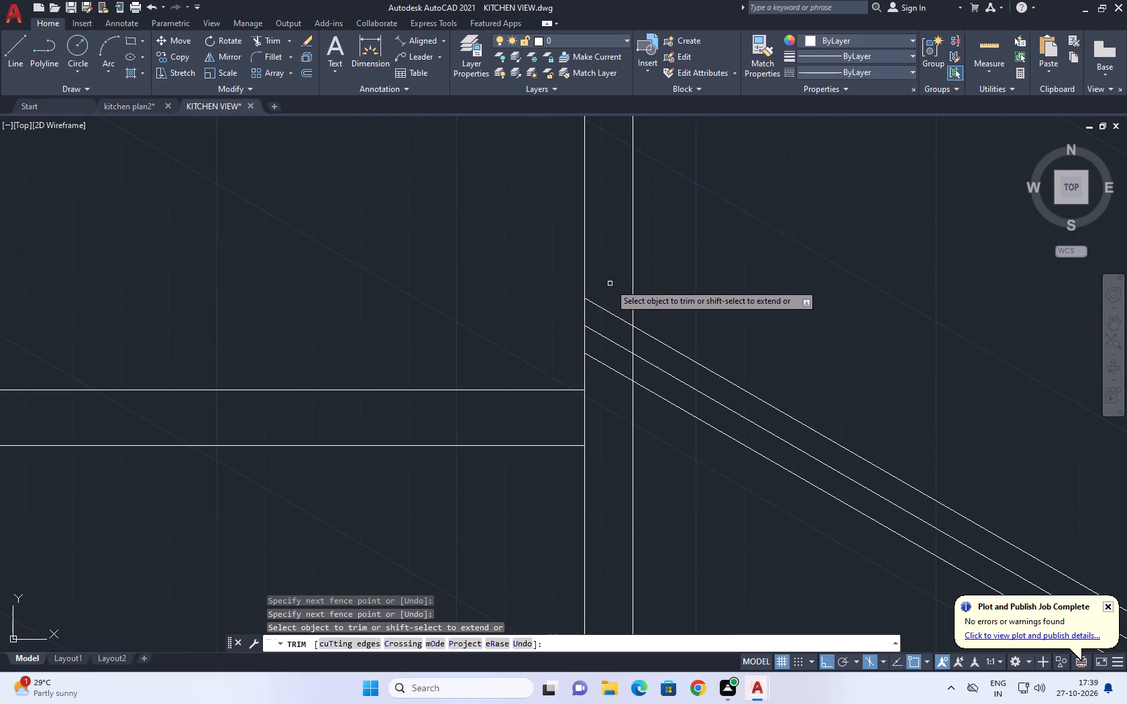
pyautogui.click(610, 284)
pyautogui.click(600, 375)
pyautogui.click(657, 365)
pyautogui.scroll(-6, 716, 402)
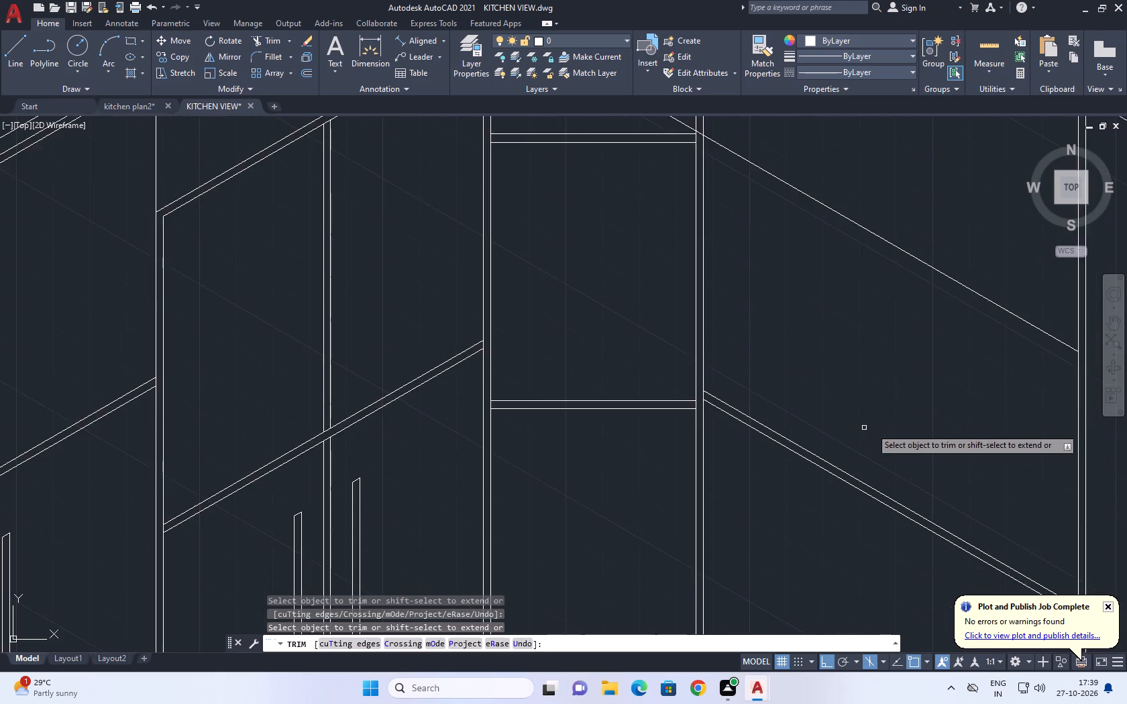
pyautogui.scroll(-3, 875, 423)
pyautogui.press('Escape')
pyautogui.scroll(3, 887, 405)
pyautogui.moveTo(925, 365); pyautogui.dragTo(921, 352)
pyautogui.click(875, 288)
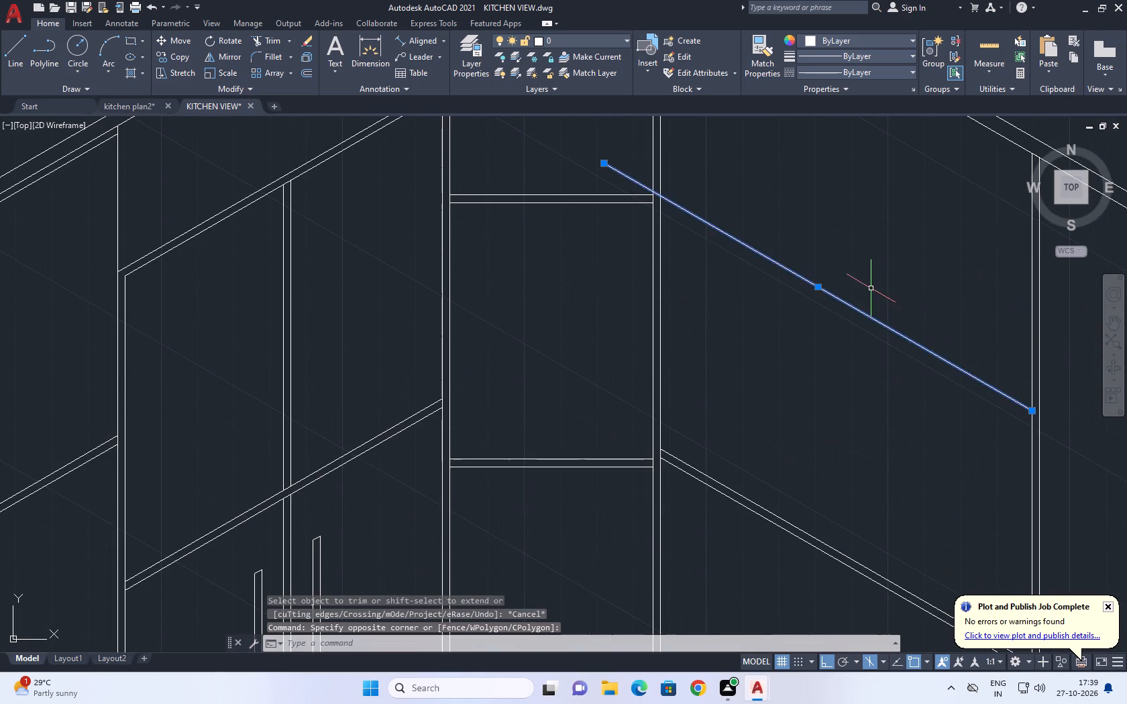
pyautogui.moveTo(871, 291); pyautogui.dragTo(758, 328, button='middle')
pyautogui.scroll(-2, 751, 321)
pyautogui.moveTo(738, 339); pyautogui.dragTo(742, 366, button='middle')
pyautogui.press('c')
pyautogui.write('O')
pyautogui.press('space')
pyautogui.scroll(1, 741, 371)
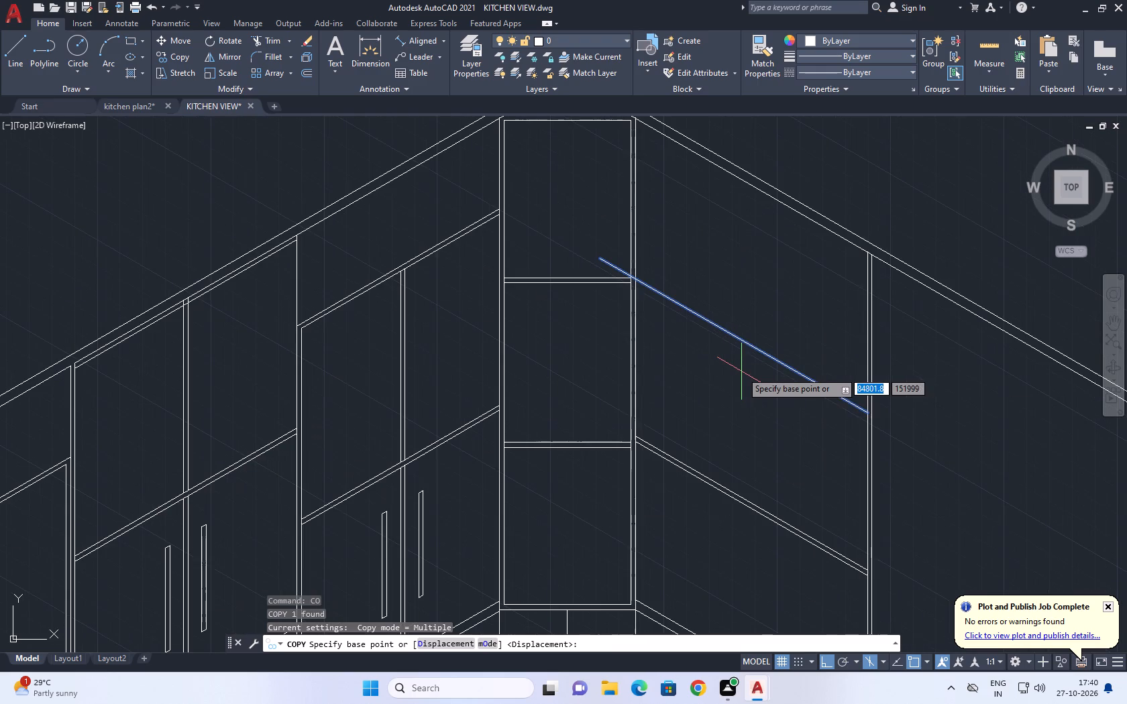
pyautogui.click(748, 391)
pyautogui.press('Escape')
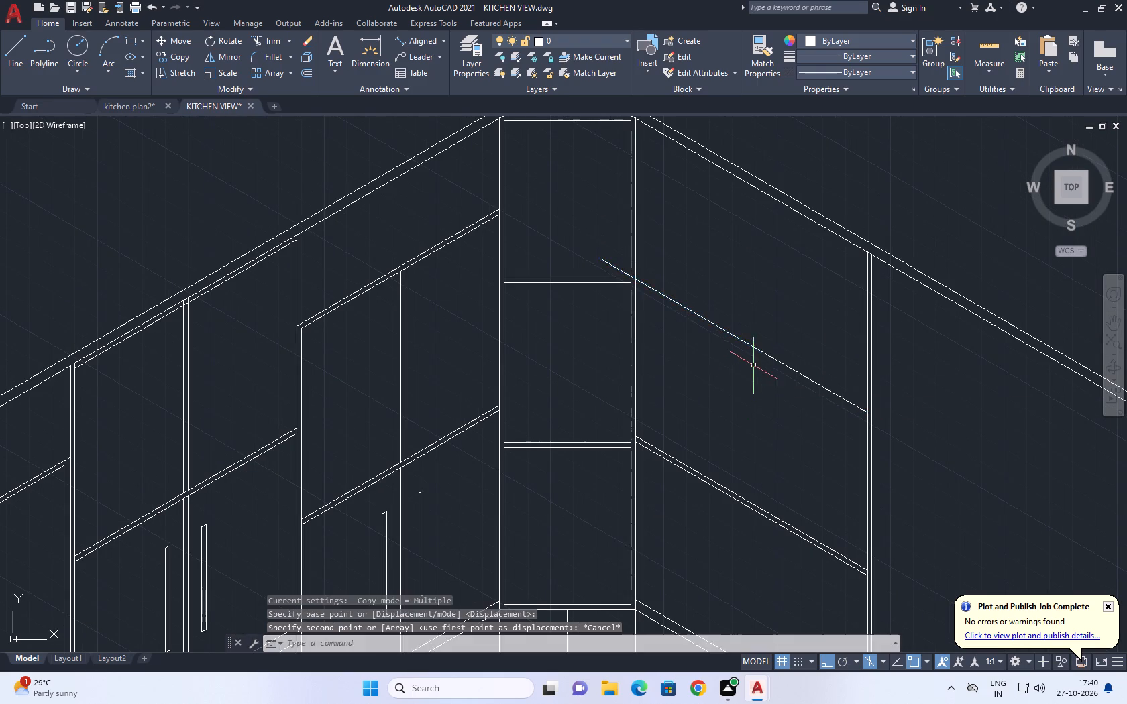
# Erase the lower double shelf lines between the corner unit and the first right-hand divider.
pyautogui.scroll(-3, 753, 360)
pyautogui.scroll(2, 750, 388)
pyautogui.click(754, 382)
pyautogui.click(722, 413)
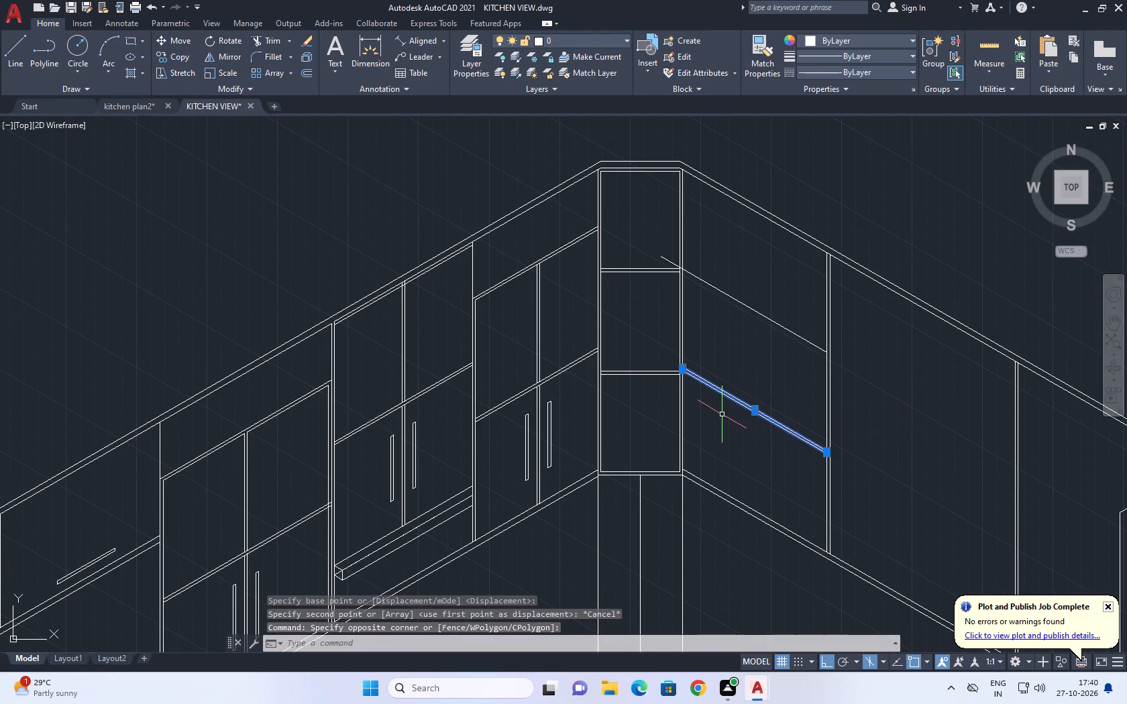
pyautogui.press('Delete')
pyautogui.moveTo(723, 394); pyautogui.dragTo(736, 415, button='middle')
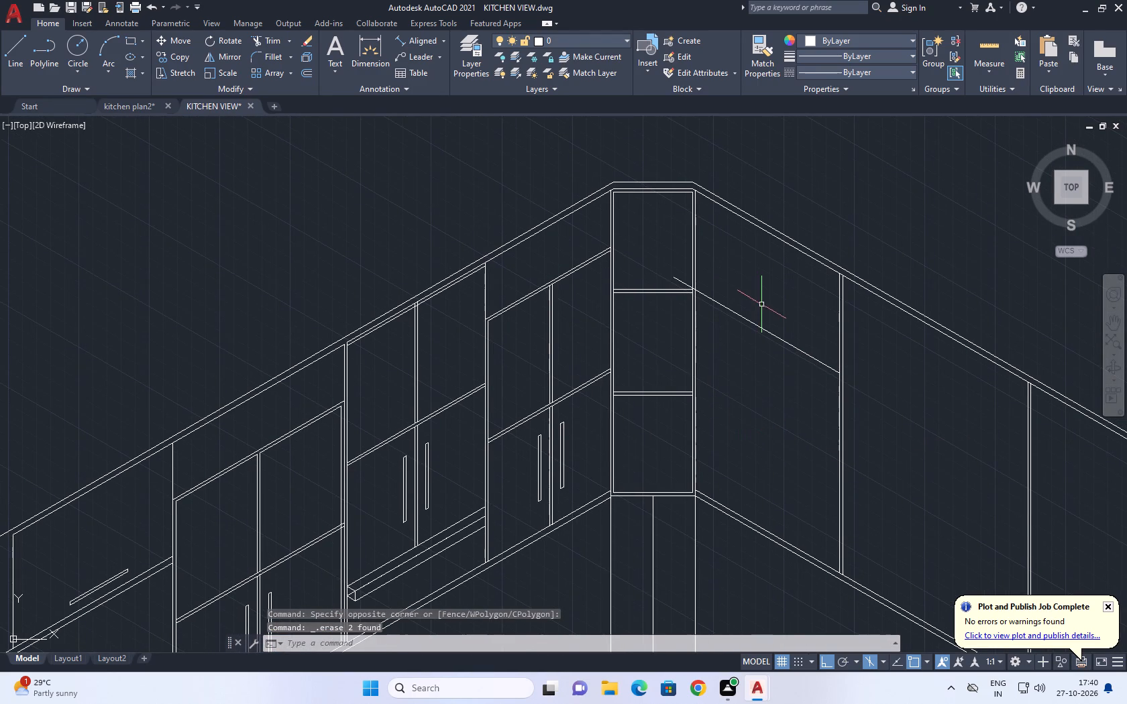
# Copy the remaining upper sloping shelf line 10 units straight down.
pyautogui.click(761, 303)
pyautogui.click(737, 331)
pyautogui.press('c')
pyautogui.write('O')
pyautogui.press('space')
pyautogui.scroll(2, 730, 332)
pyautogui.click(743, 303)
pyautogui.press('1')
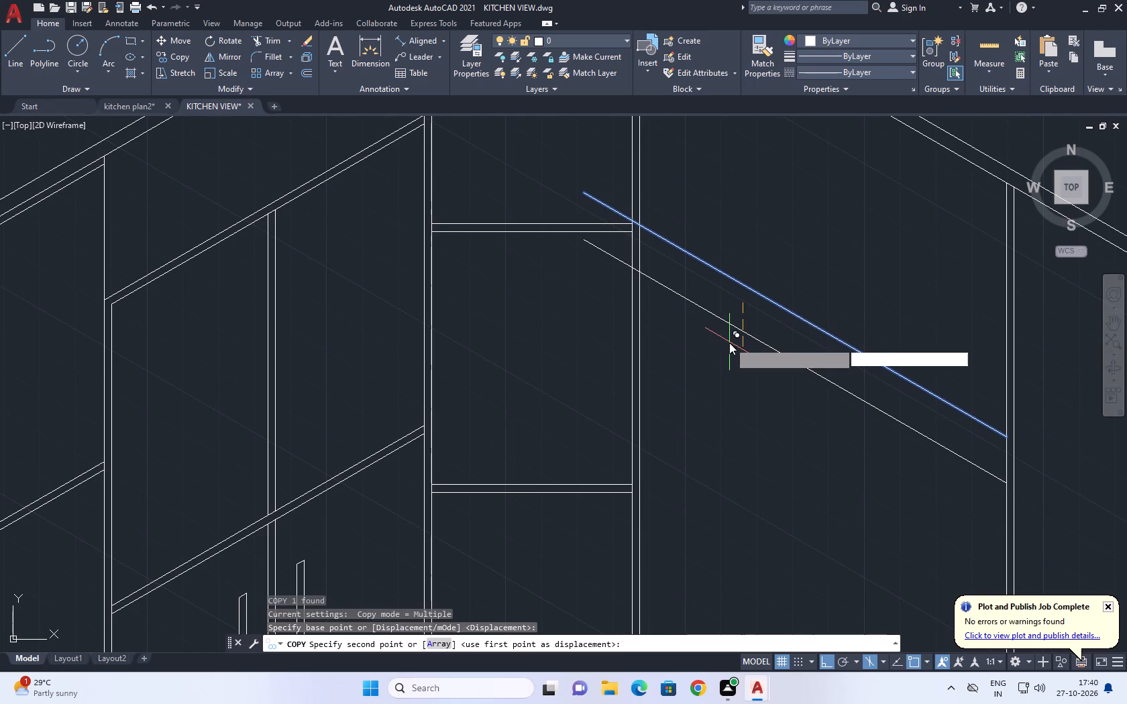
pyautogui.write('0')
pyautogui.press('space')
pyautogui.scroll(1, 706, 297)
pyautogui.press('Escape')
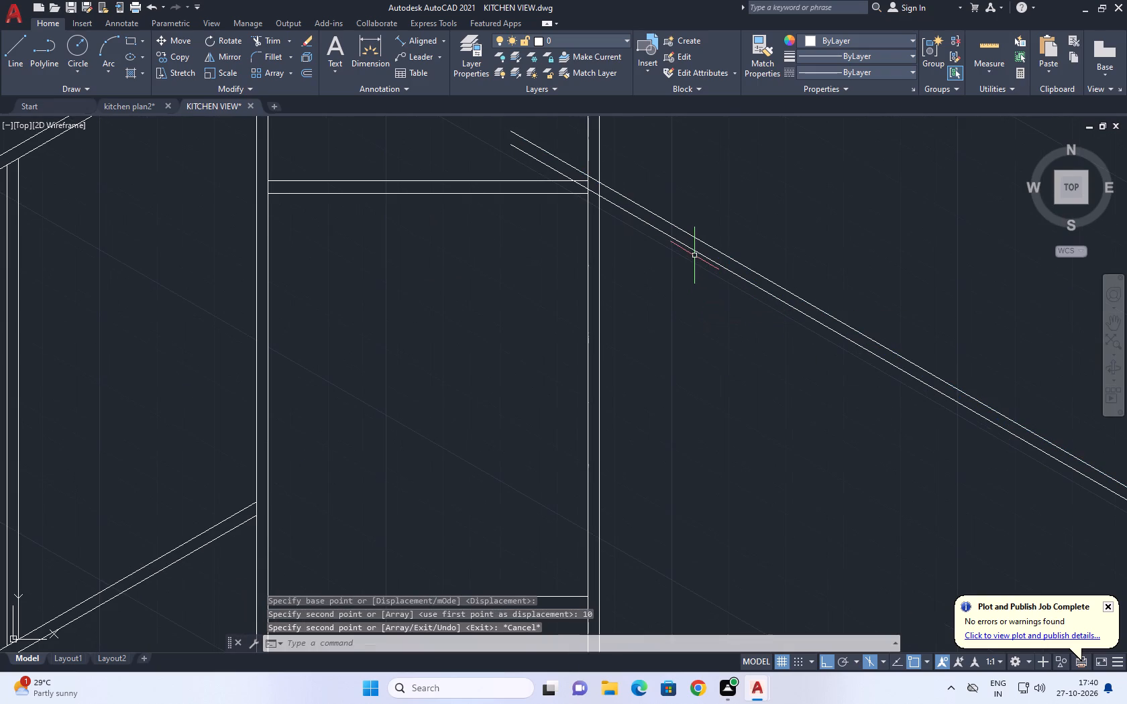
pyautogui.click(694, 255)
pyautogui.click(688, 246)
pyautogui.press('Escape')
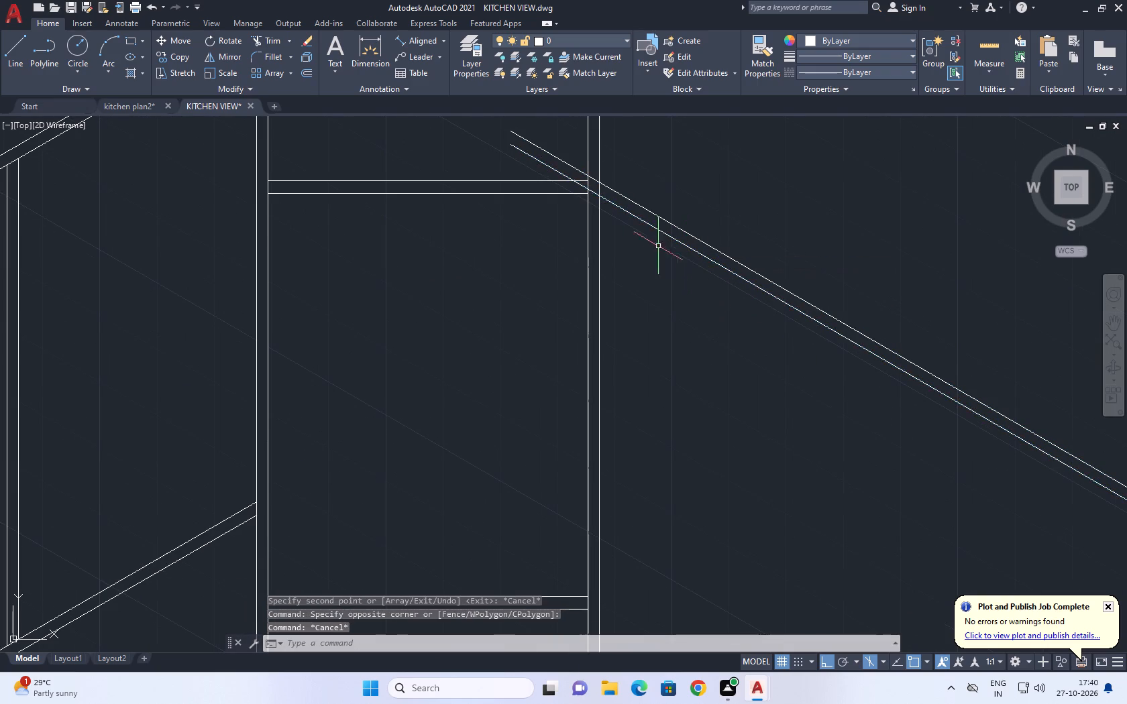
# Trim both upper shelf lines back to the corner unit's near edge line, removing the overhang across its double edge.
pyautogui.moveTo(643, 232); pyautogui.dragTo(647, 294, button='middle')
pyautogui.write('TR')
pyautogui.press('space')
pyautogui.click(561, 184)
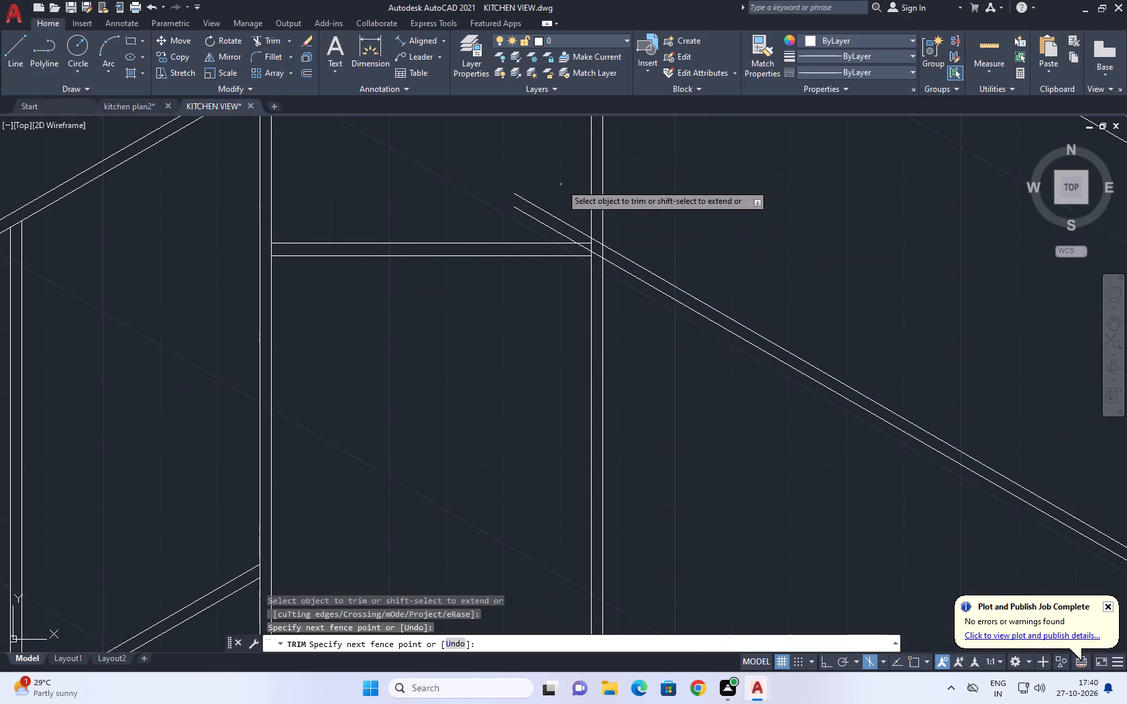
pyautogui.click(527, 227)
pyautogui.scroll(2, 606, 253)
pyautogui.click(555, 242)
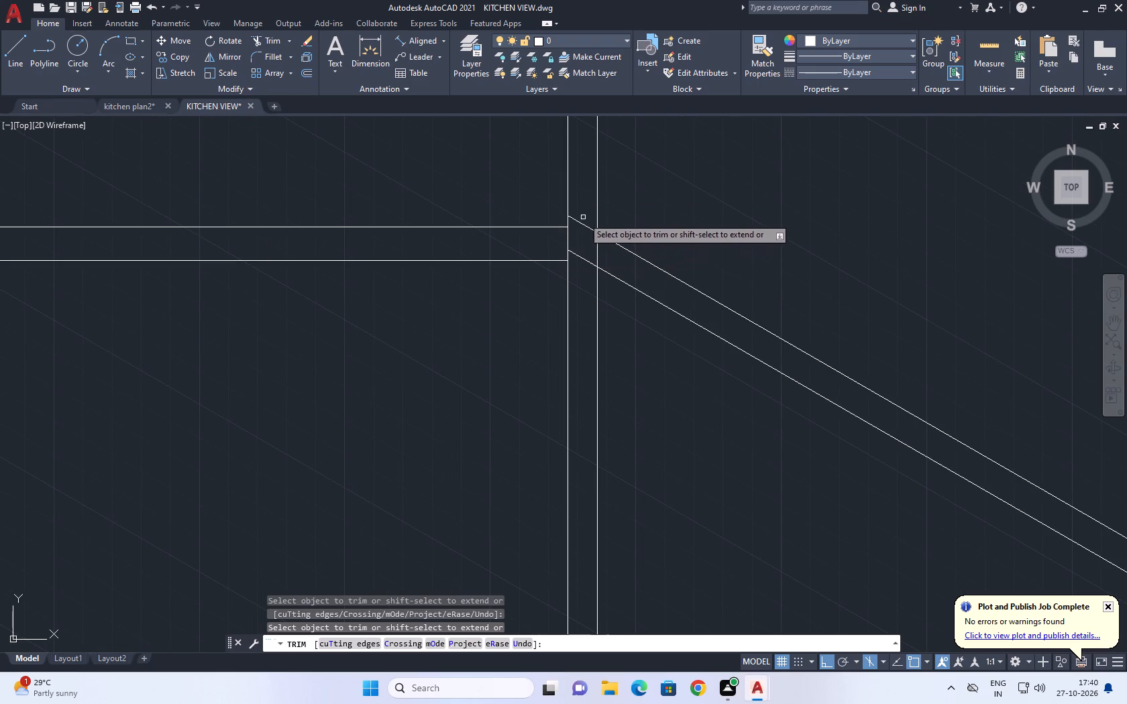
pyautogui.click(584, 215)
pyautogui.click(584, 268)
pyautogui.scroll(-3, 626, 269)
pyautogui.press('Escape')
pyautogui.scroll(-2, 686, 256)
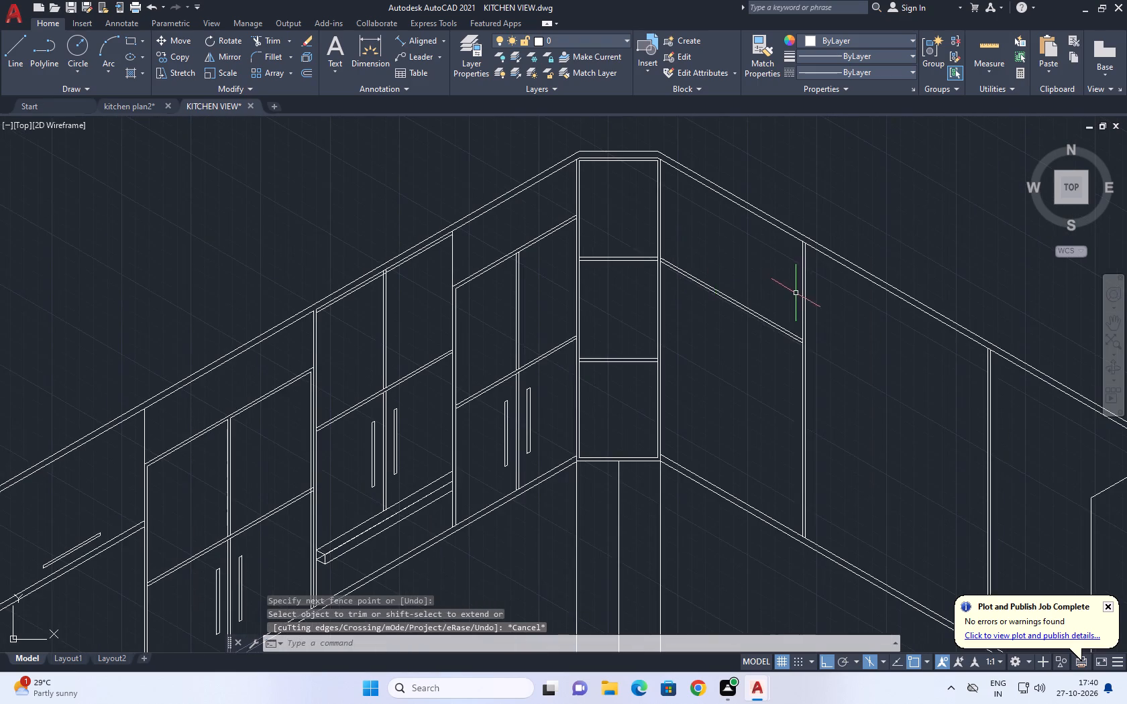
# Erase the two division points left on the divider nearest the corner unit.
pyautogui.moveTo(794, 292); pyautogui.dragTo(704, 249, button='middle')
pyautogui.moveTo(698, 332); pyautogui.dragTo(652, 296, button='middle')
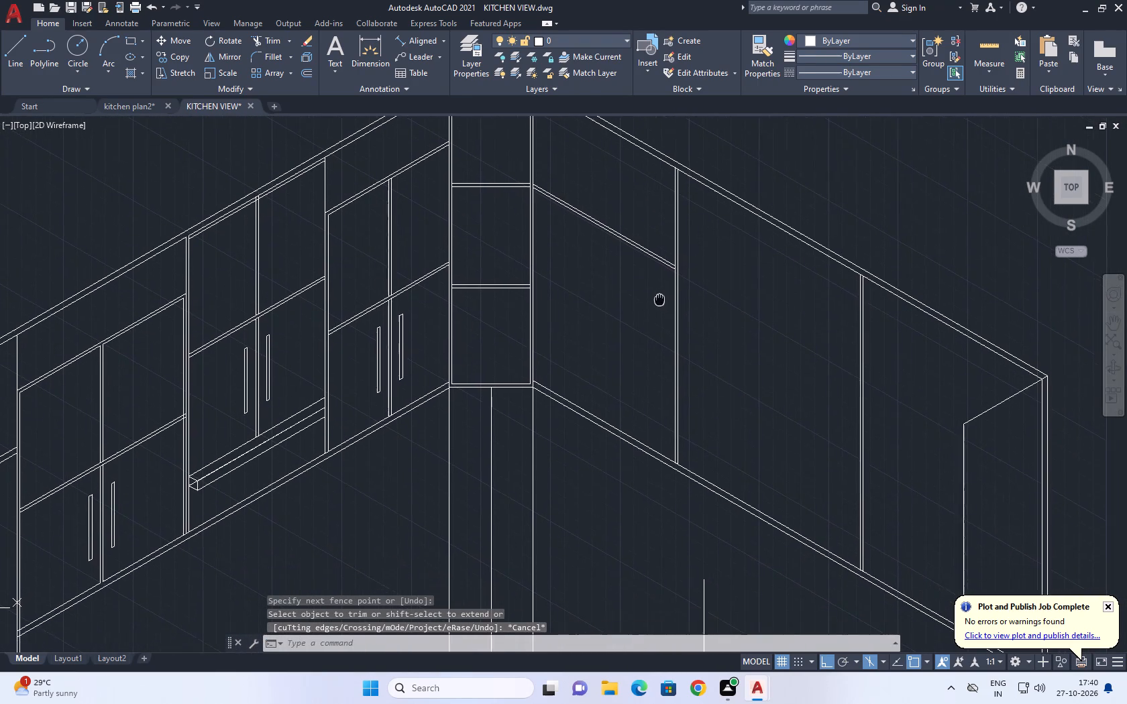
pyautogui.moveTo(652, 296); pyautogui.dragTo(631, 284, button='middle')
pyautogui.middleClick(631, 284)
pyautogui.scroll(-2, 664, 375)
pyautogui.scroll(2, 655, 361)
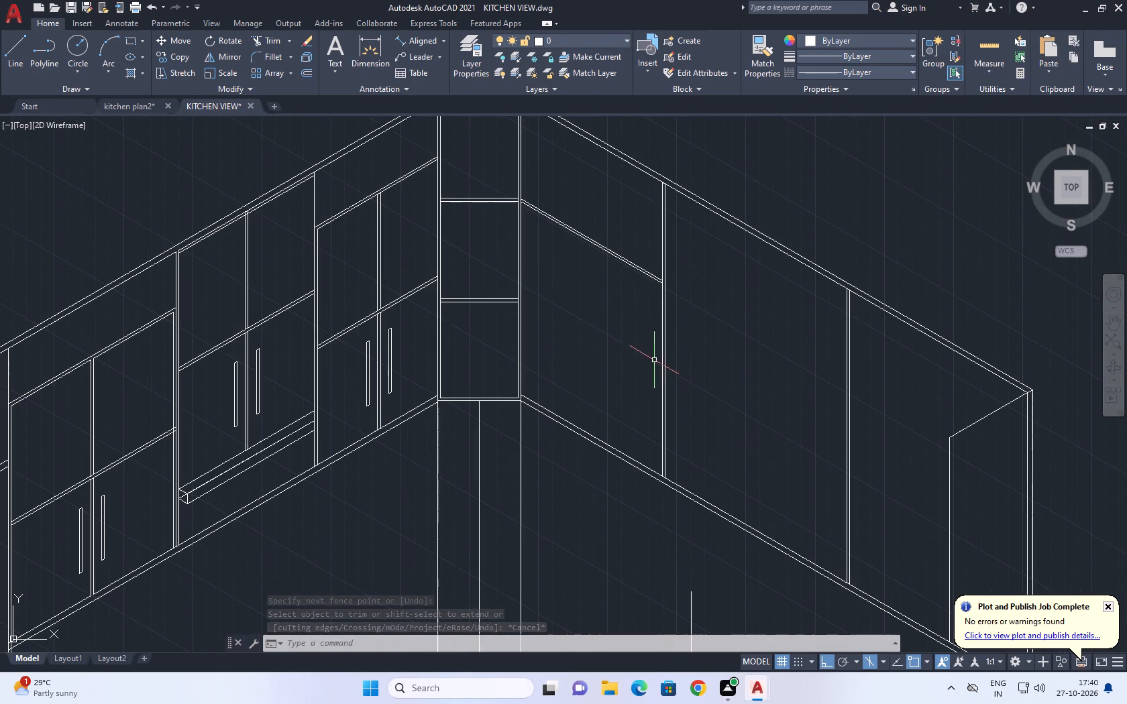
pyautogui.scroll(1, 663, 316)
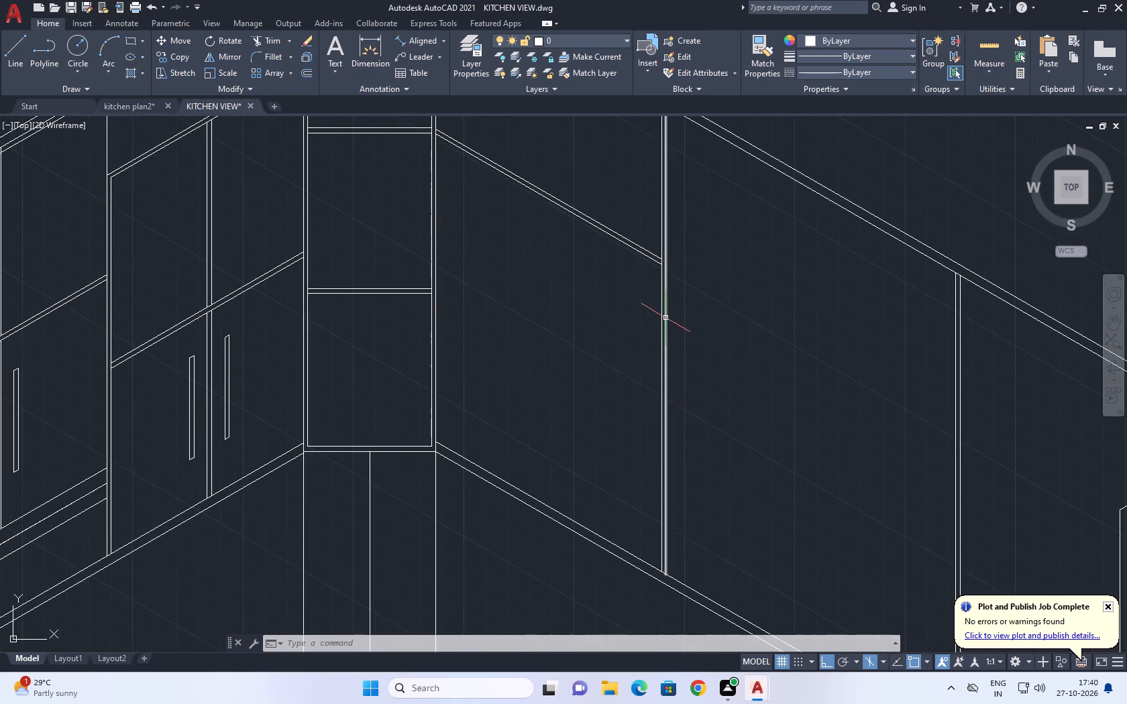
pyautogui.click(665, 318)
pyautogui.scroll(1, 670, 341)
pyautogui.press('Escape')
pyautogui.click(621, 168)
pyautogui.scroll(-5, 665, 336)
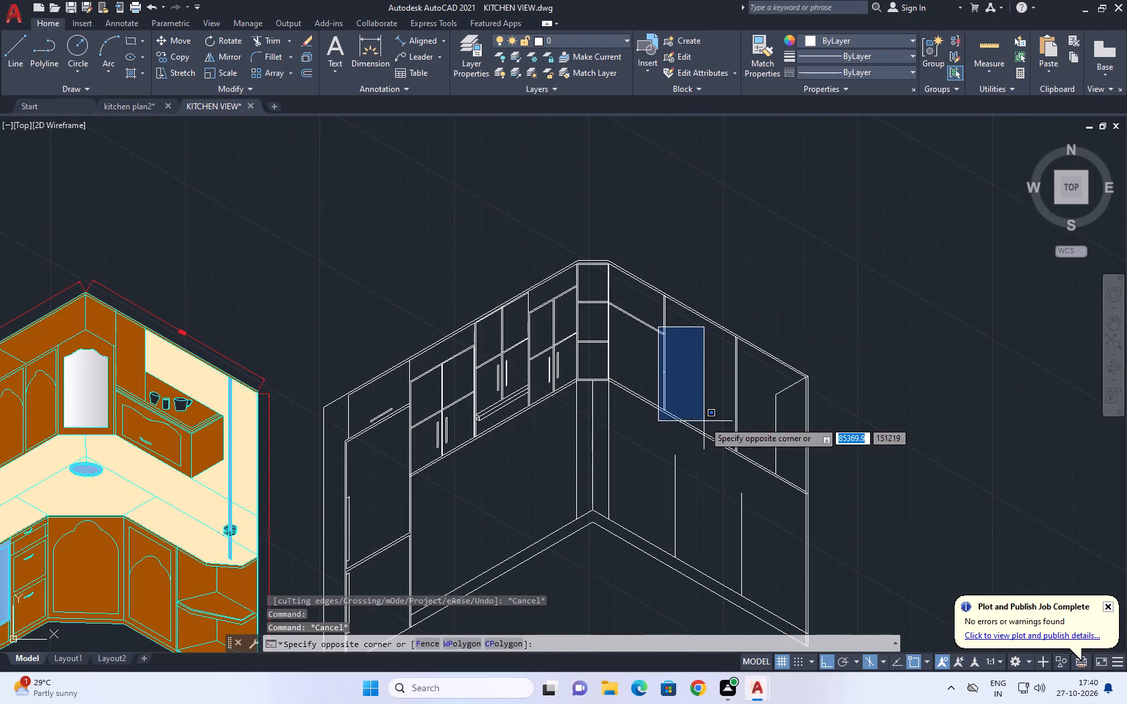
pyautogui.click(690, 408)
pyautogui.press('Delete')
# Divide the far-side line of the divider nearest the corner unit into 3 equal parts.
pyautogui.scroll(2, 638, 375)
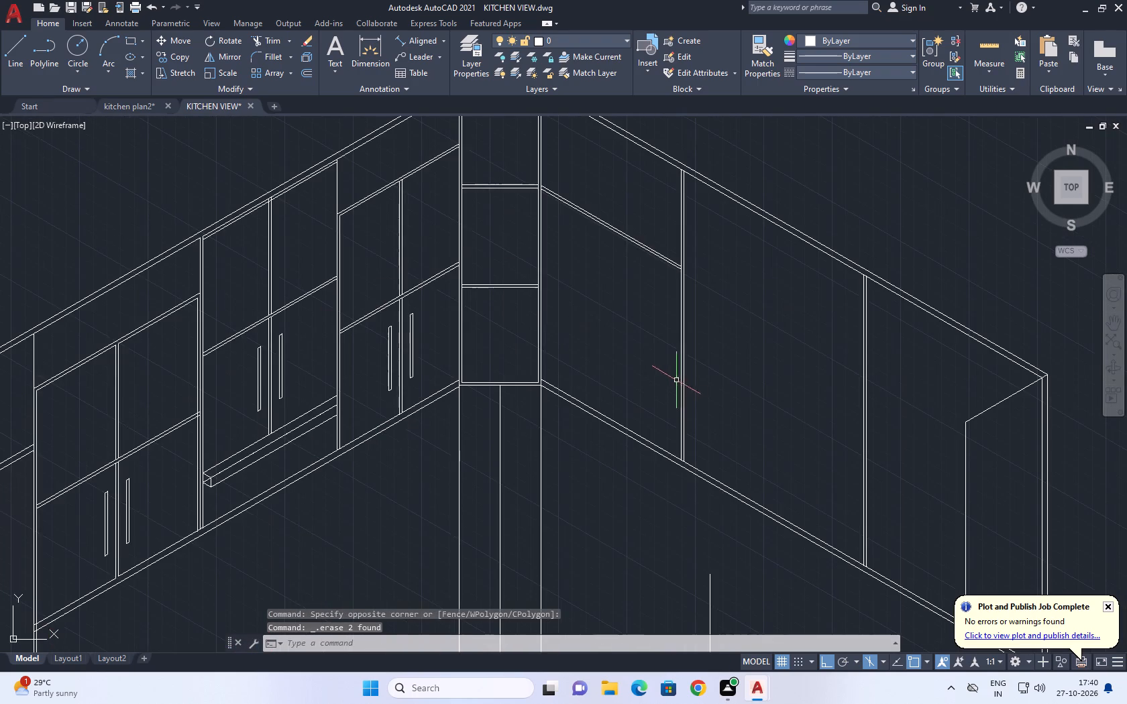
pyautogui.scroll(3, 685, 376)
pyautogui.click(676, 365)
pyautogui.click(671, 362)
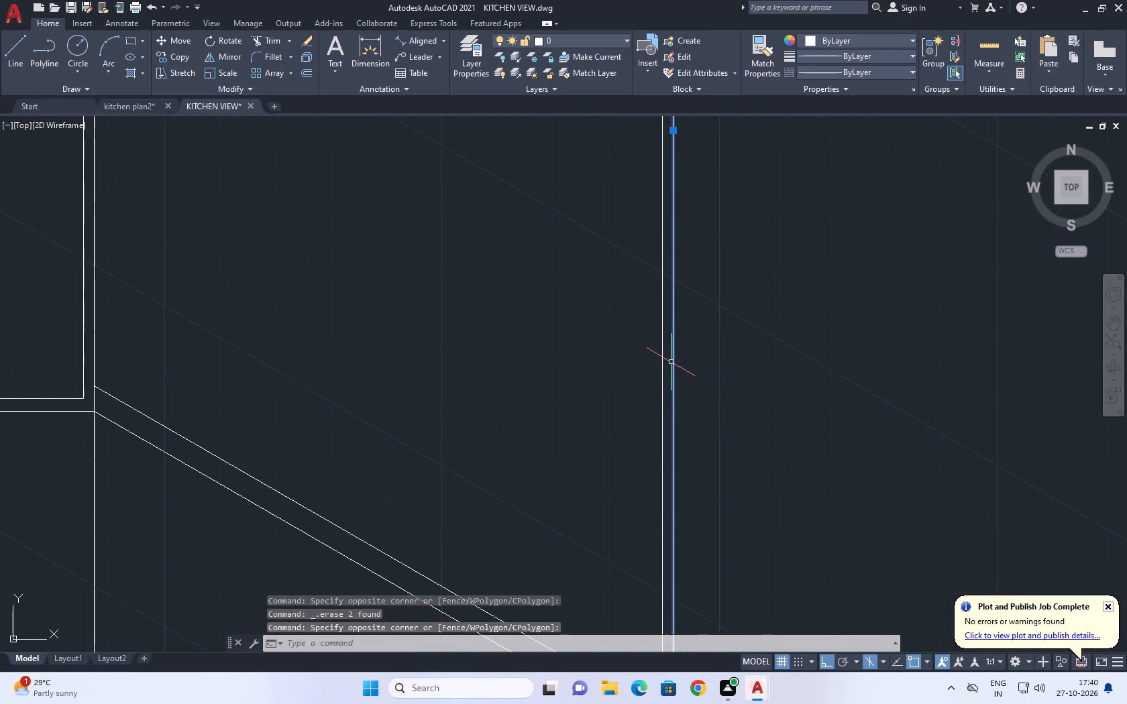
pyautogui.press('d')
pyautogui.press('i')
pyautogui.press('v')
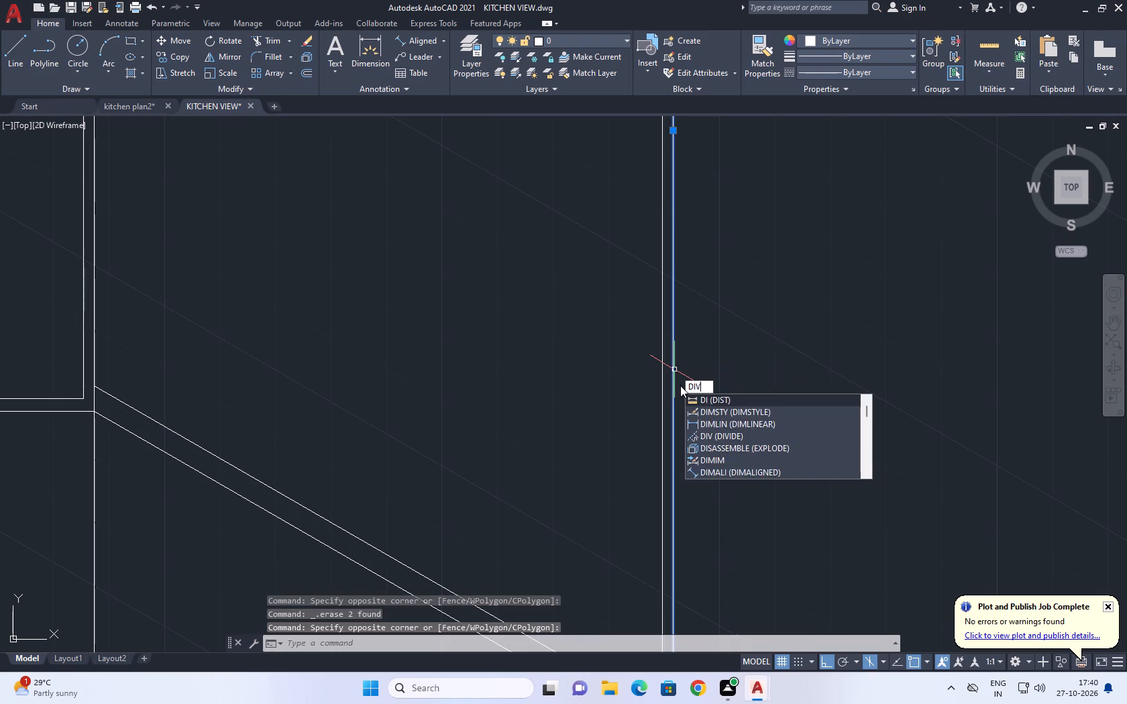
pyautogui.press('space')
pyautogui.click(674, 379)
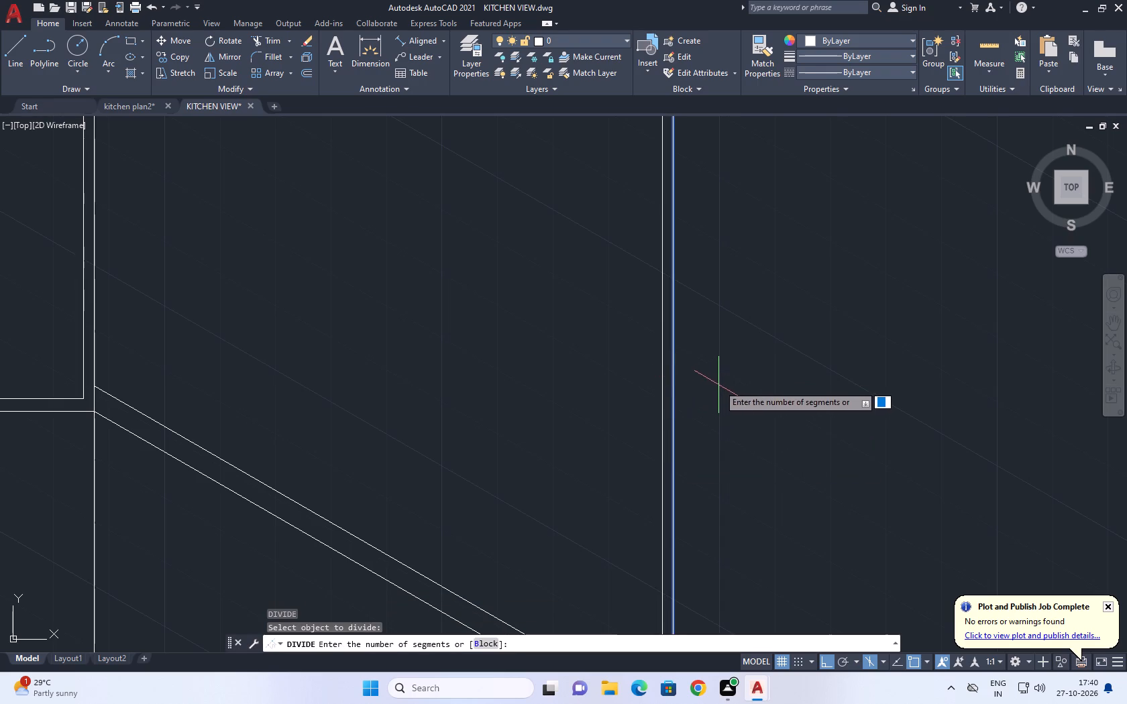
pyautogui.moveTo(718, 384); pyautogui.dragTo(586, 392, button='middle')
pyautogui.press('3')
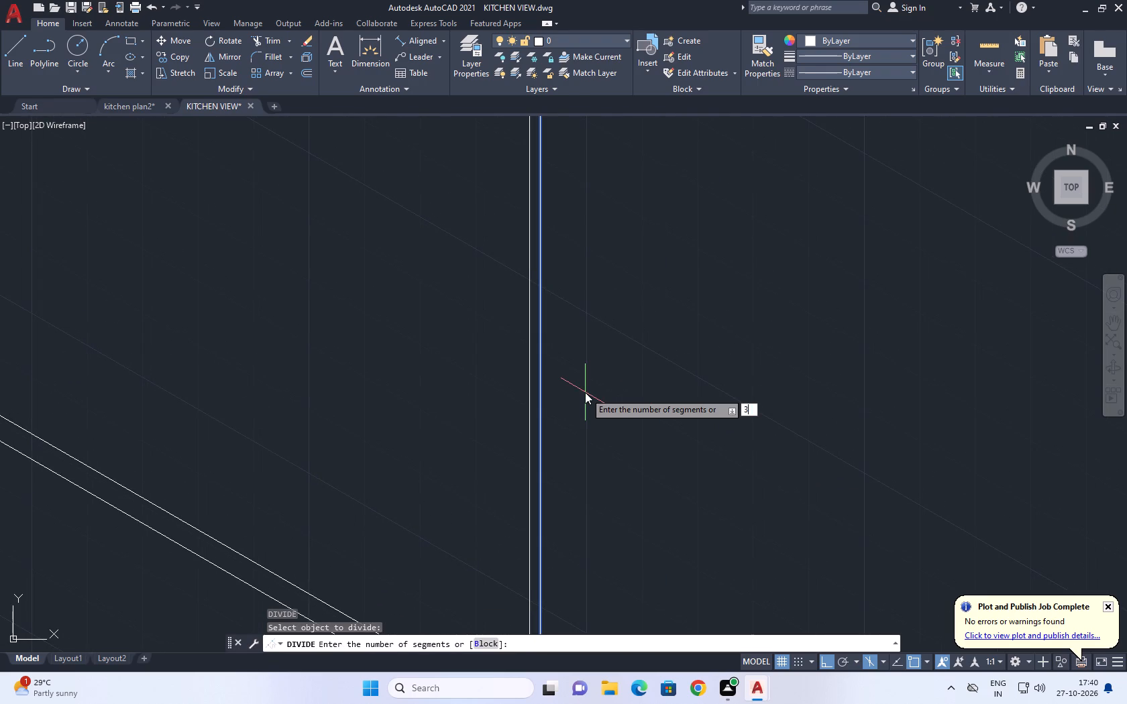
pyautogui.press('Return')
# Draw a sloping line at 330° from the divider's upper division point past the next divider.
pyautogui.write('L')
pyautogui.press('space')
pyautogui.scroll(-2, 585, 392)
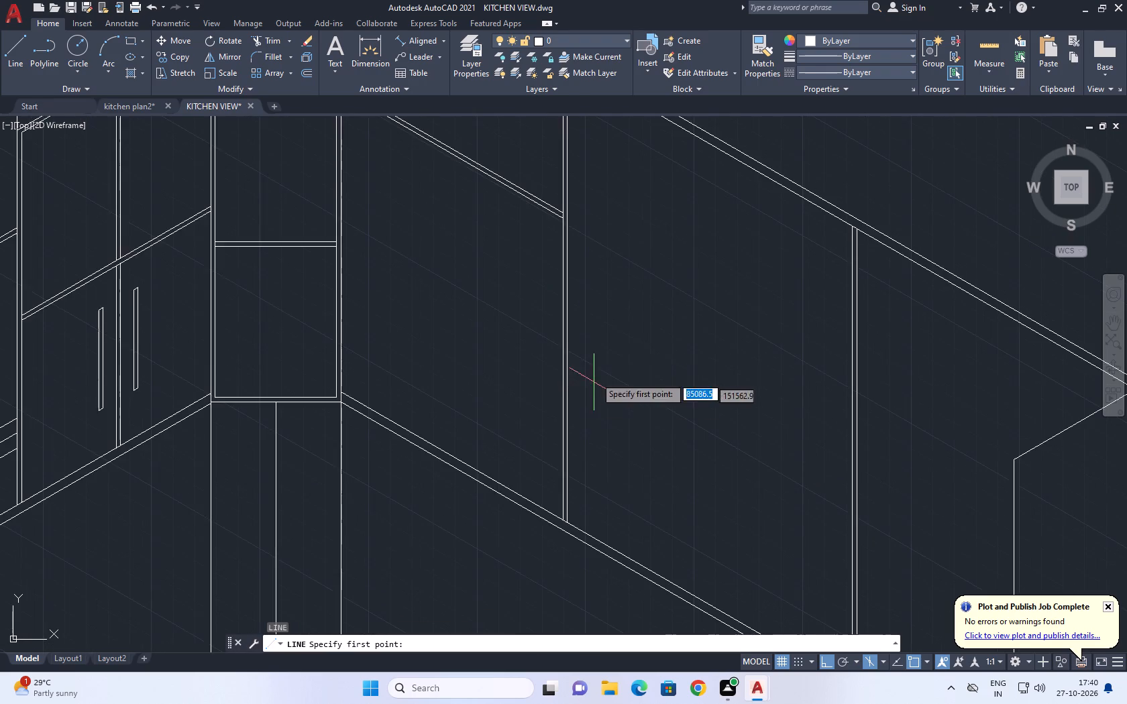
pyautogui.scroll(-2, 583, 286)
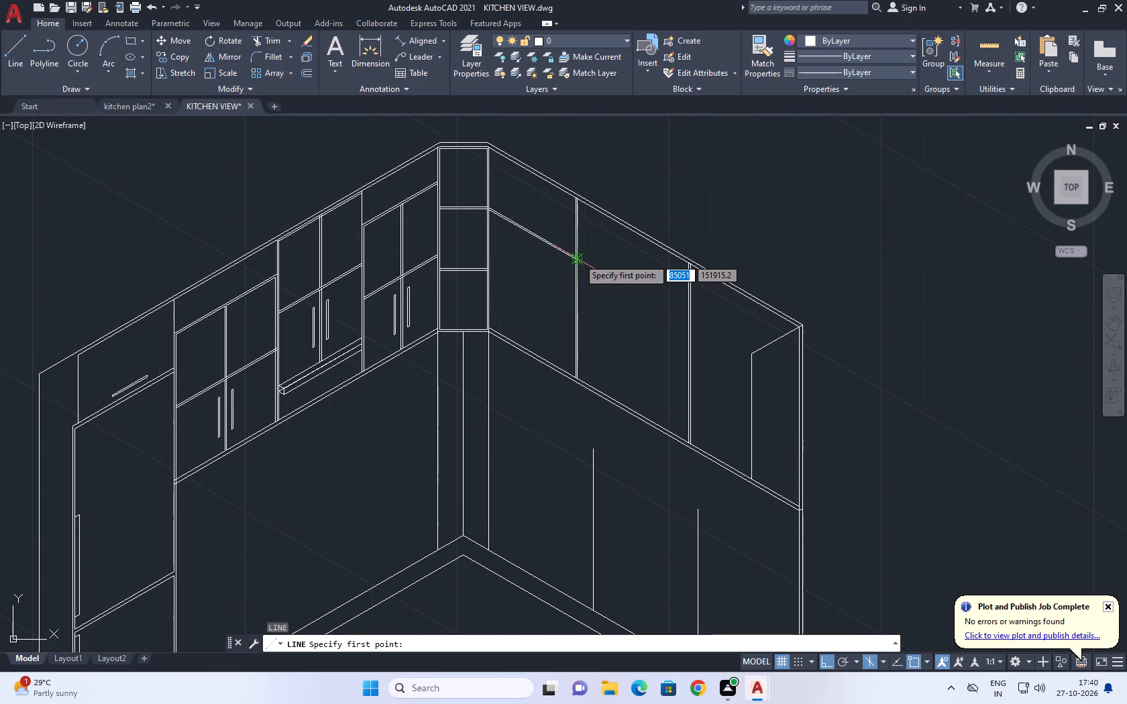
pyautogui.scroll(3, 578, 258)
pyautogui.click(567, 259)
pyautogui.scroll(-4, 665, 249)
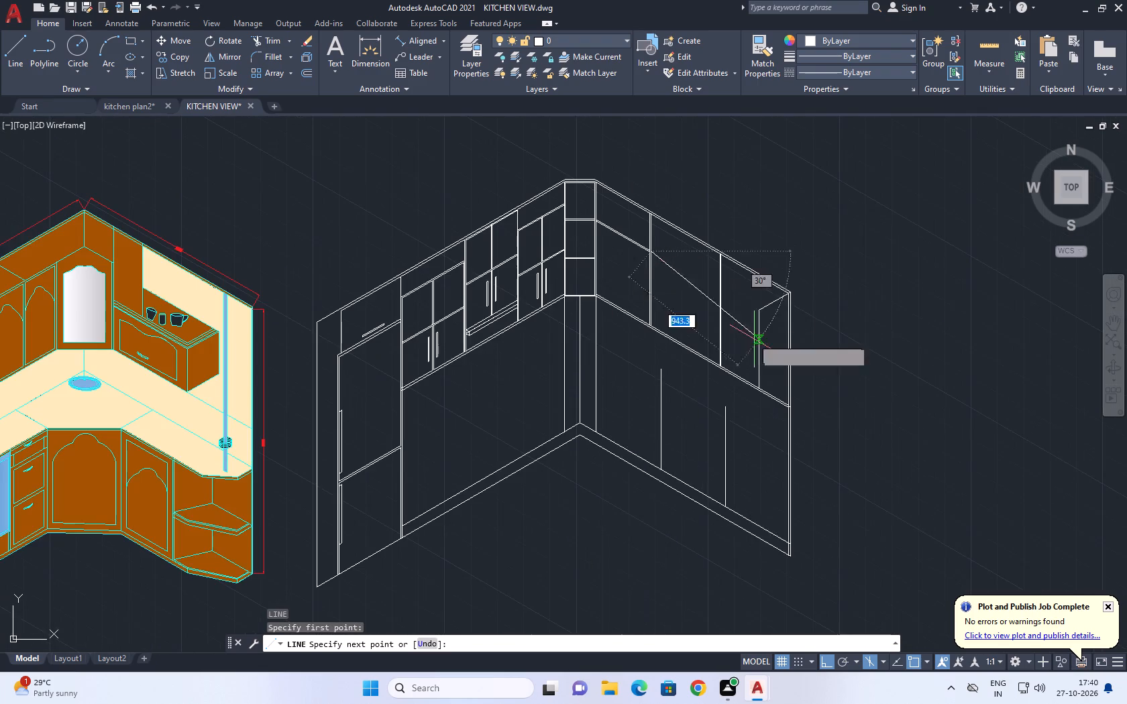
pyautogui.moveTo(710, 327); pyautogui.dragTo(678, 322, button='middle')
pyautogui.scroll(2, 697, 318)
pyautogui.click(727, 318)
pyautogui.press('space')
# Draw a second sloping line about 826 units long at 330° from the lower division point past the next divider.
pyautogui.press('space')
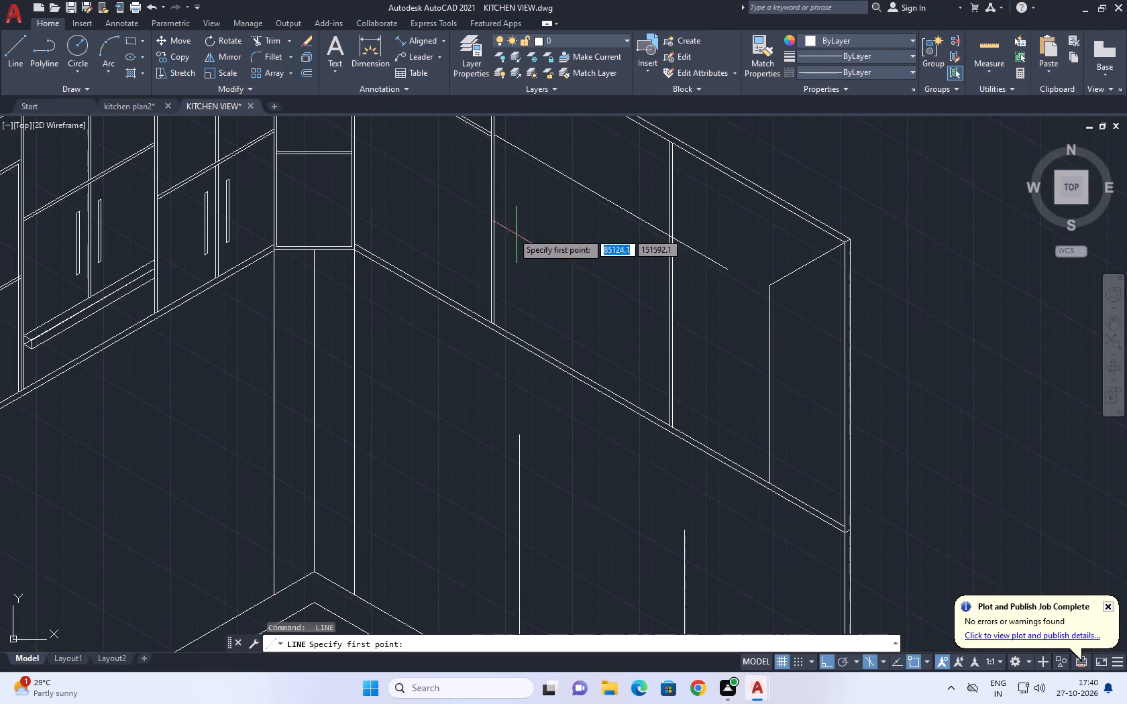
pyautogui.click(495, 229)
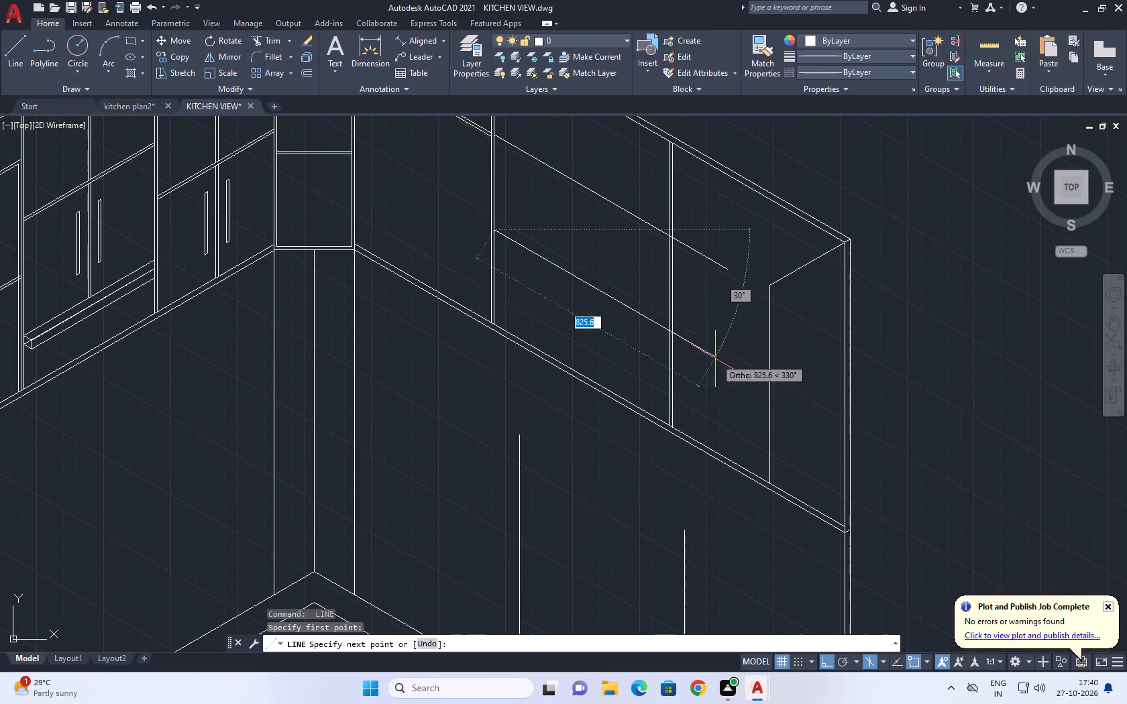
pyautogui.click(715, 359)
pyautogui.press('space')
# Trim the overhanging ends of both sloping lines at the next divider's far line.
pyautogui.moveTo(621, 250); pyautogui.dragTo(678, 408, button='middle')
pyautogui.write('TR')
pyautogui.press('space')
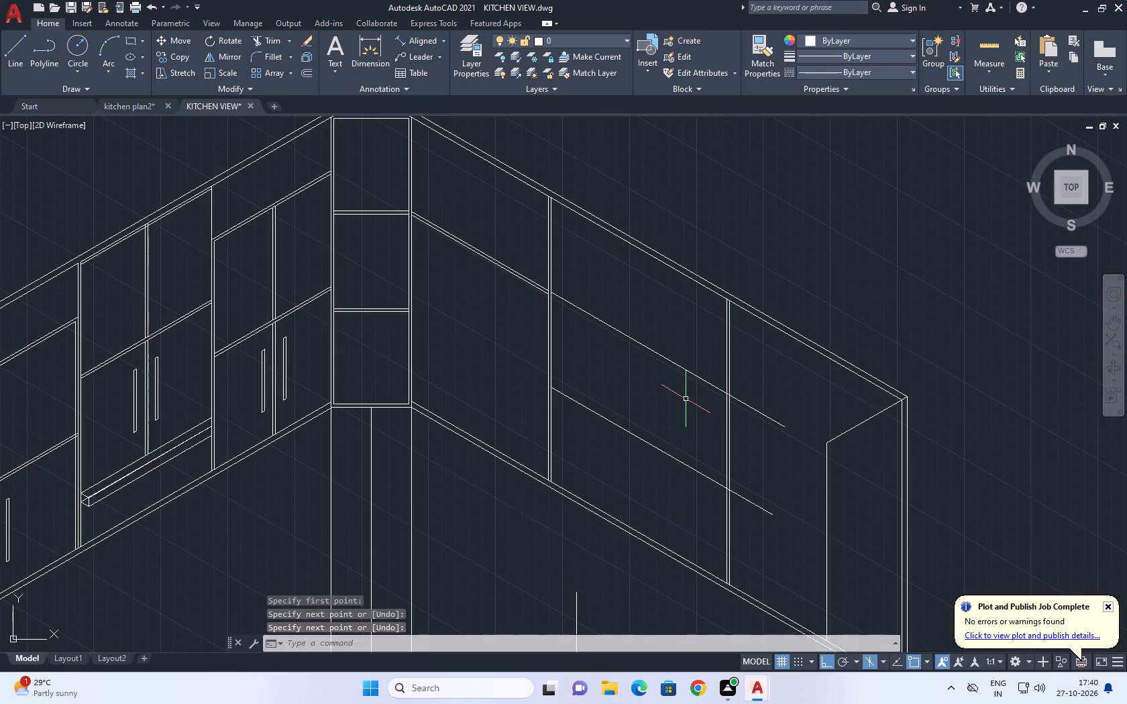
pyautogui.click(747, 388)
pyautogui.click(749, 546)
pyautogui.press('Escape')
# Copy the lower sloping line in the second cabinet bay 5 units straight down and 5 units straight up.
pyautogui.click(681, 459)
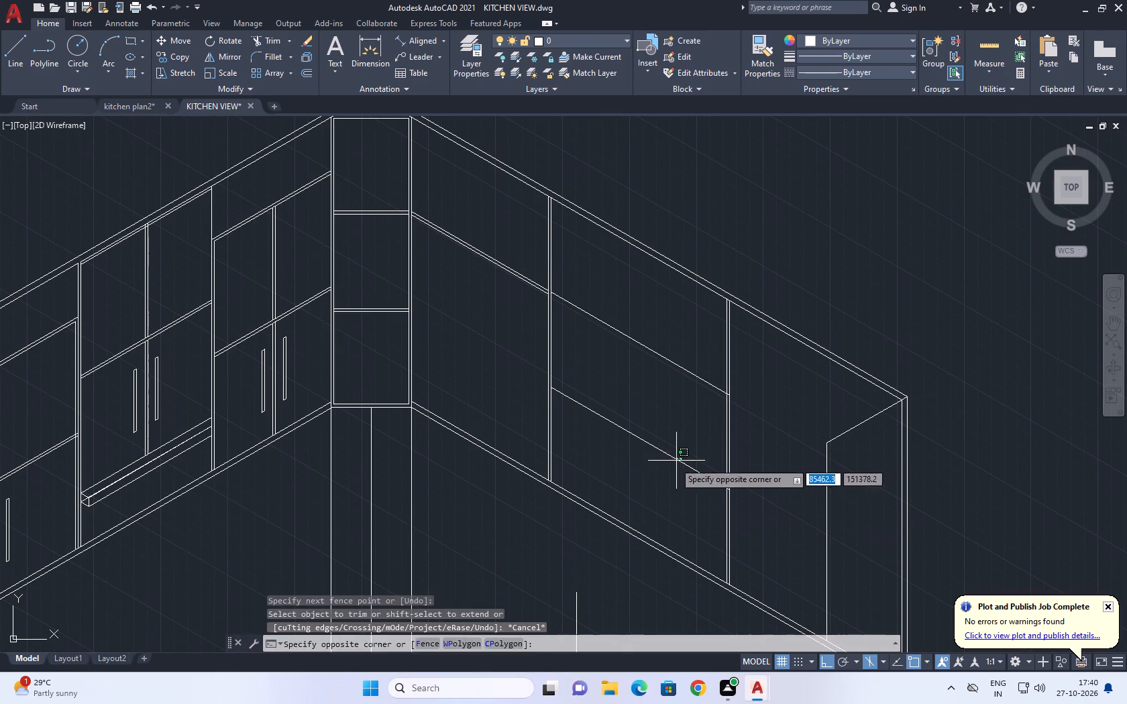
pyautogui.click(671, 467)
pyautogui.press('c')
pyautogui.press('o')
pyautogui.press('space')
pyautogui.scroll(2, 681, 467)
pyautogui.click(683, 471)
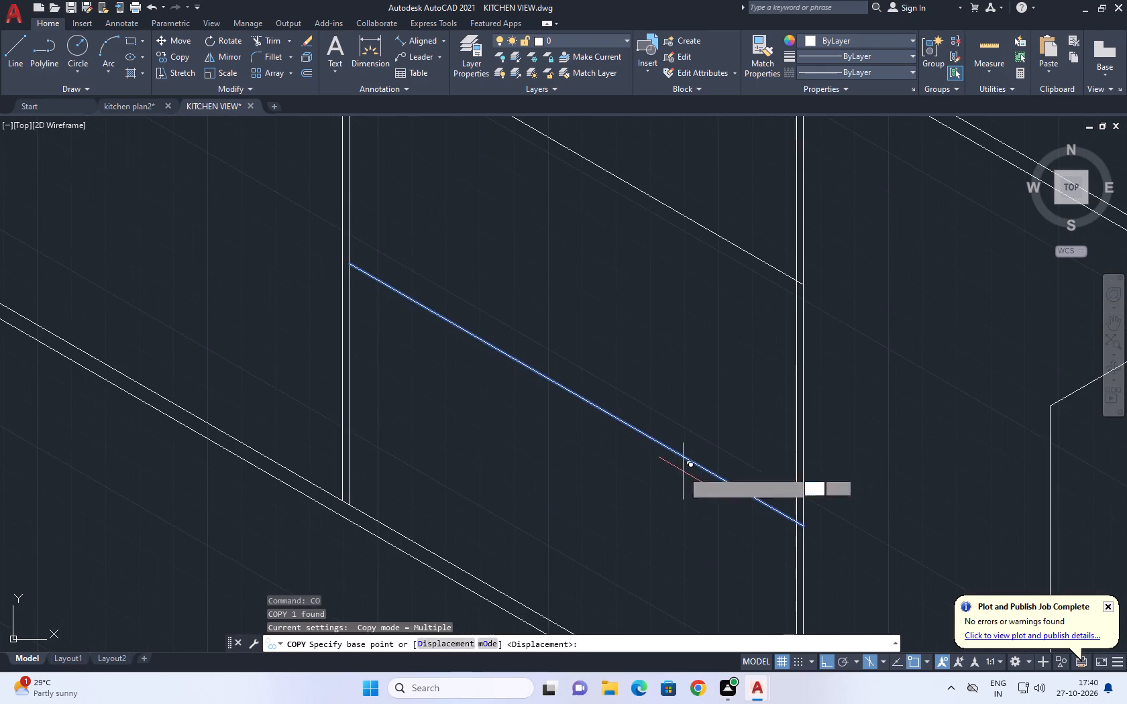
pyautogui.scroll(1, 673, 500)
pyautogui.press('5')
pyautogui.press('space')
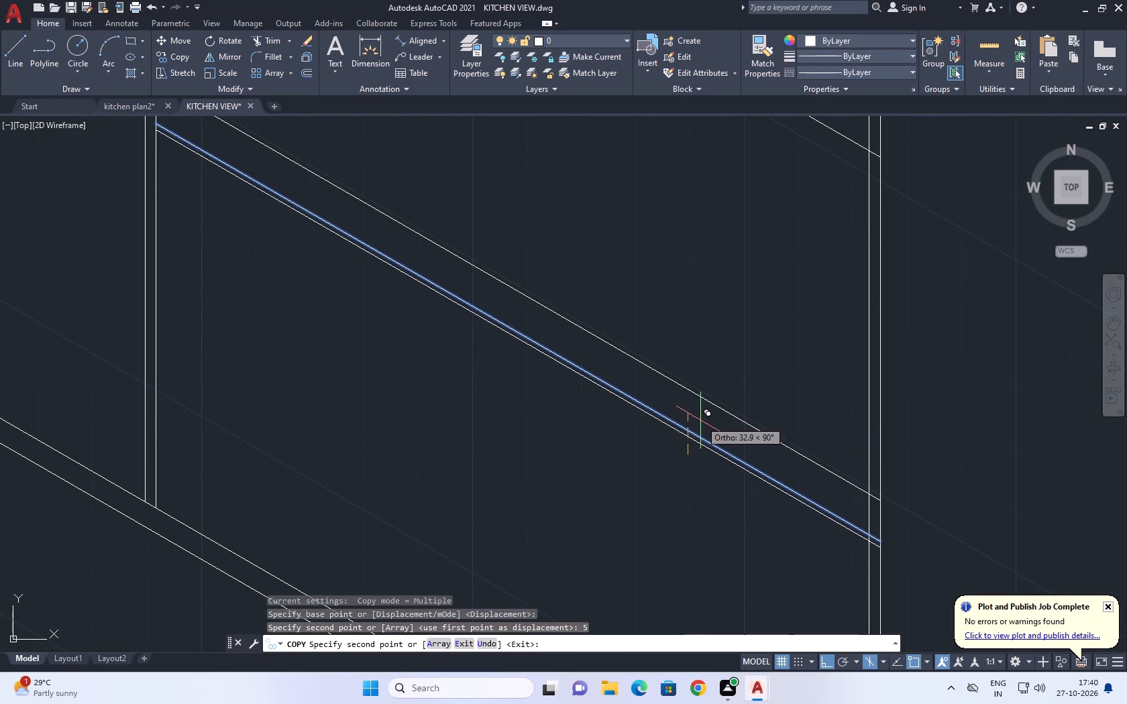
pyautogui.write('5')
pyautogui.press('space')
pyautogui.scroll(-3, 700, 420)
pyautogui.press('Escape')
# Copy the upper sloping line in the second cabinet bay 5 units straight up and 5 units straight down.
pyautogui.scroll(2, 719, 308)
pyautogui.moveTo(719, 305); pyautogui.dragTo(692, 316)
pyautogui.click(657, 367)
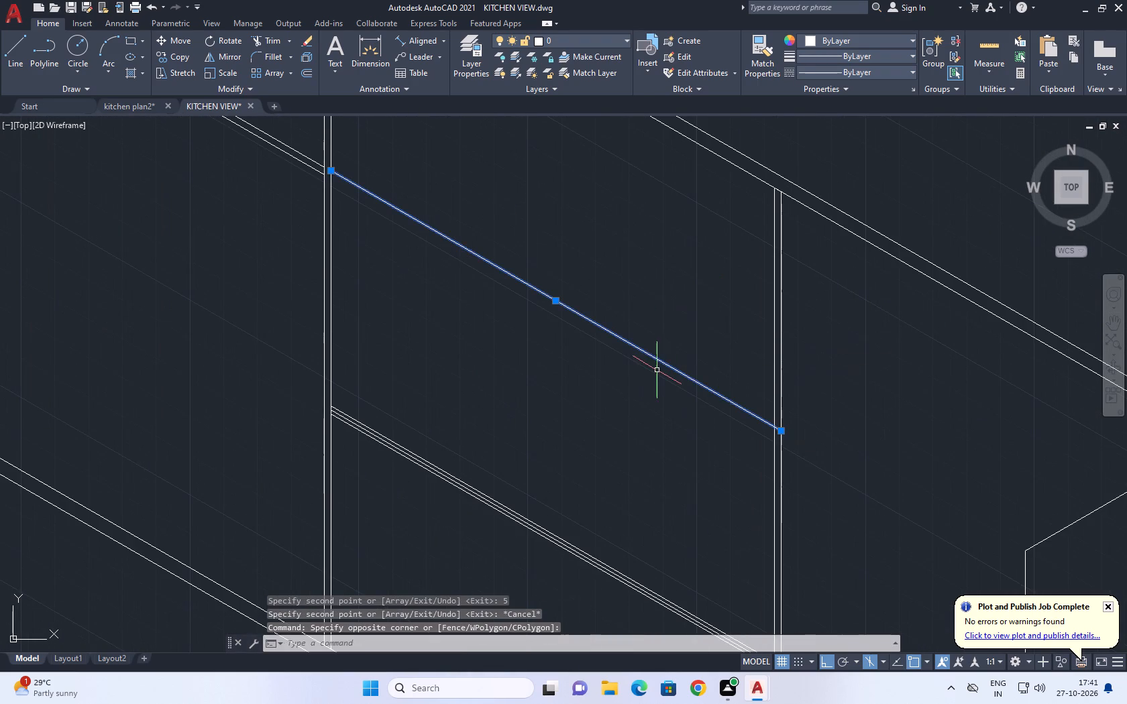
pyautogui.write('CO')
pyautogui.press('space')
pyautogui.click(690, 439)
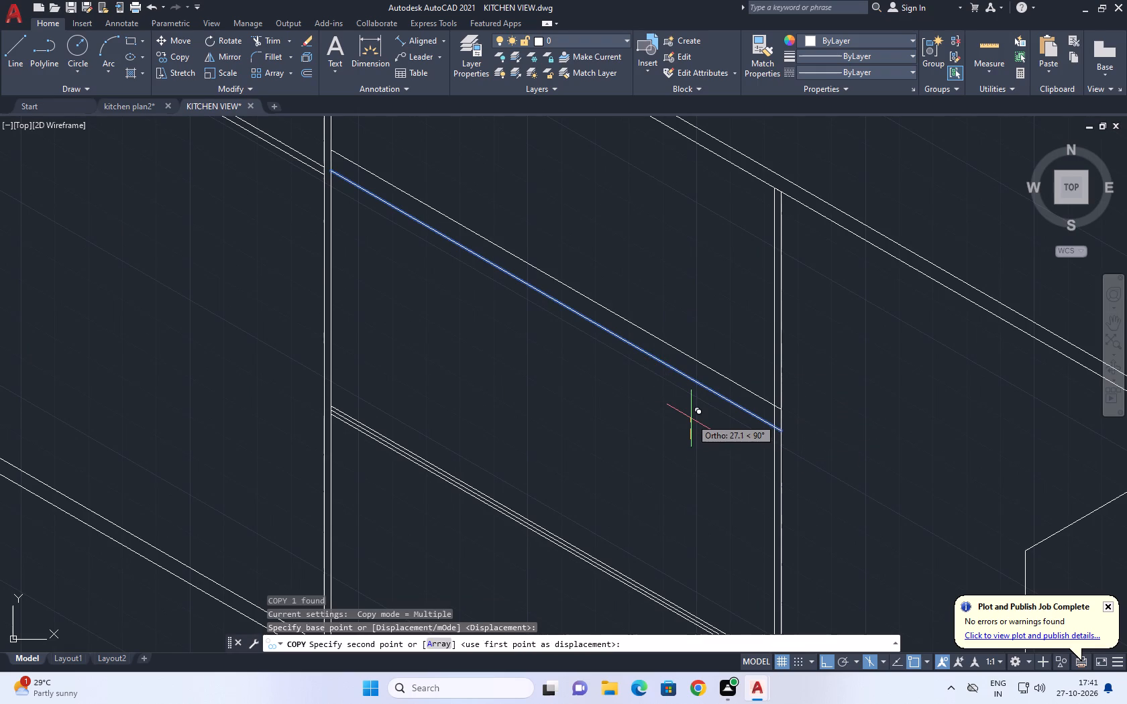
pyautogui.write('5')
pyautogui.press('space')
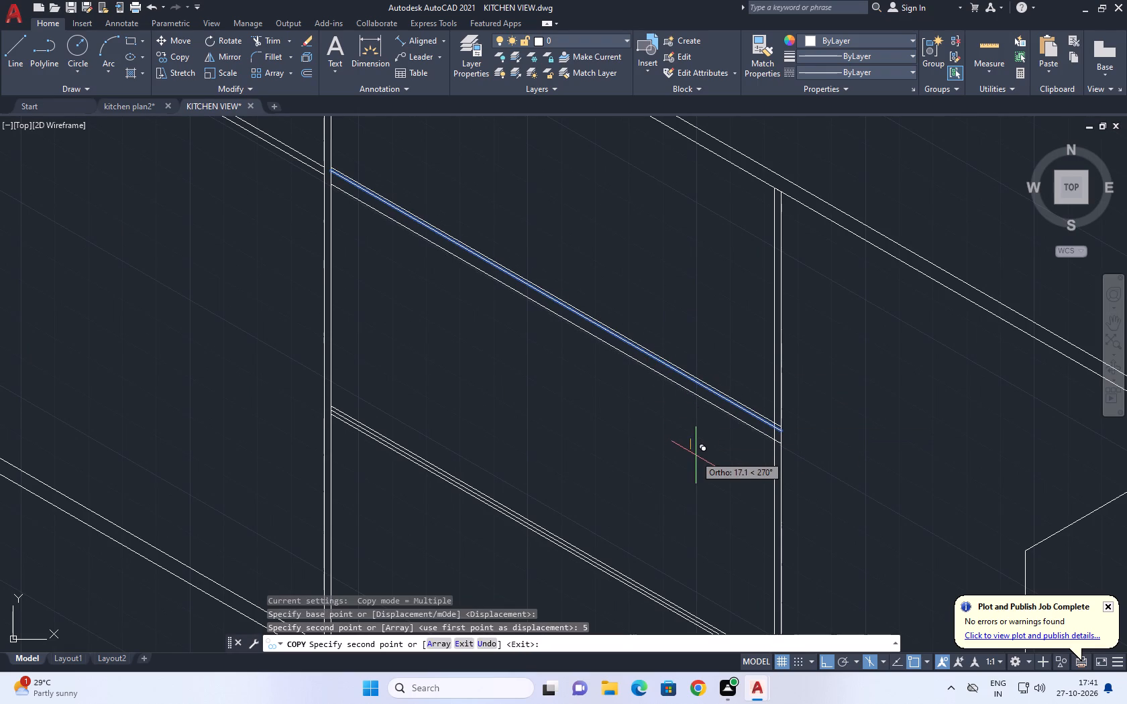
pyautogui.write('5')
pyautogui.press('space')
pyautogui.press('Escape')
# Delete the original centre line of both the upper and lower shelves in the second cabinet bay.
pyautogui.scroll(3, 775, 436)
pyautogui.click(779, 420)
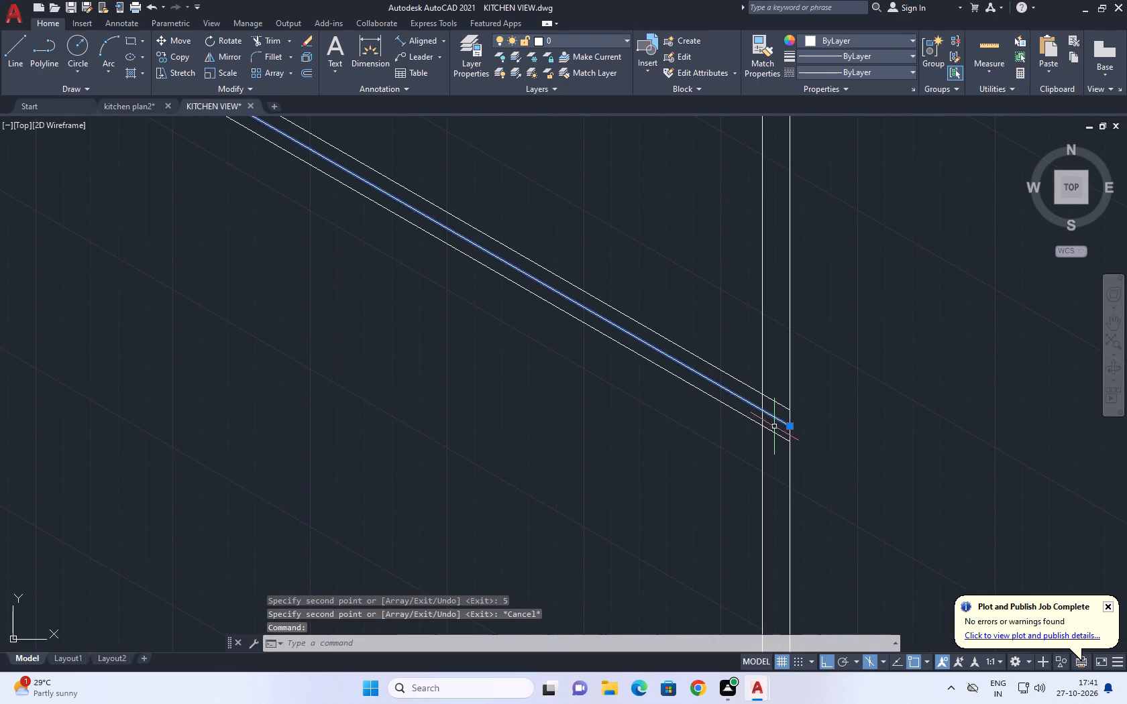
pyautogui.press('Delete')
pyautogui.scroll(-4, 710, 353)
pyautogui.scroll(3, 726, 519)
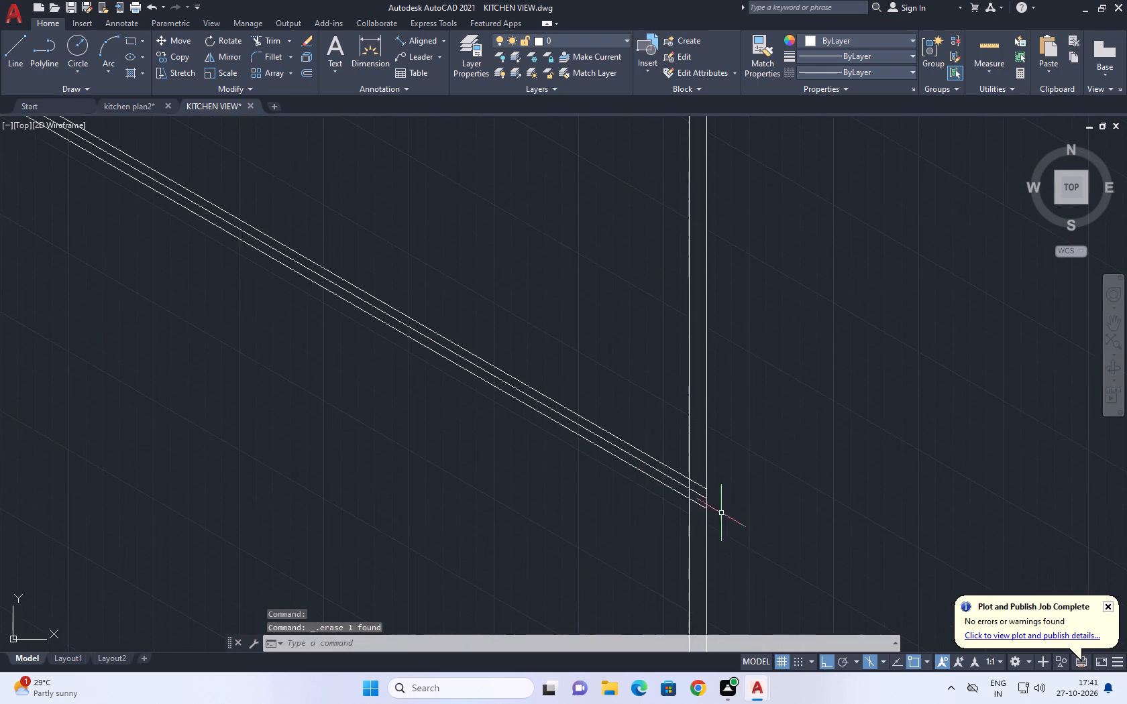
pyautogui.scroll(2, 719, 512)
pyautogui.click(698, 492)
pyautogui.press('Delete')
pyautogui.scroll(-5, 693, 502)
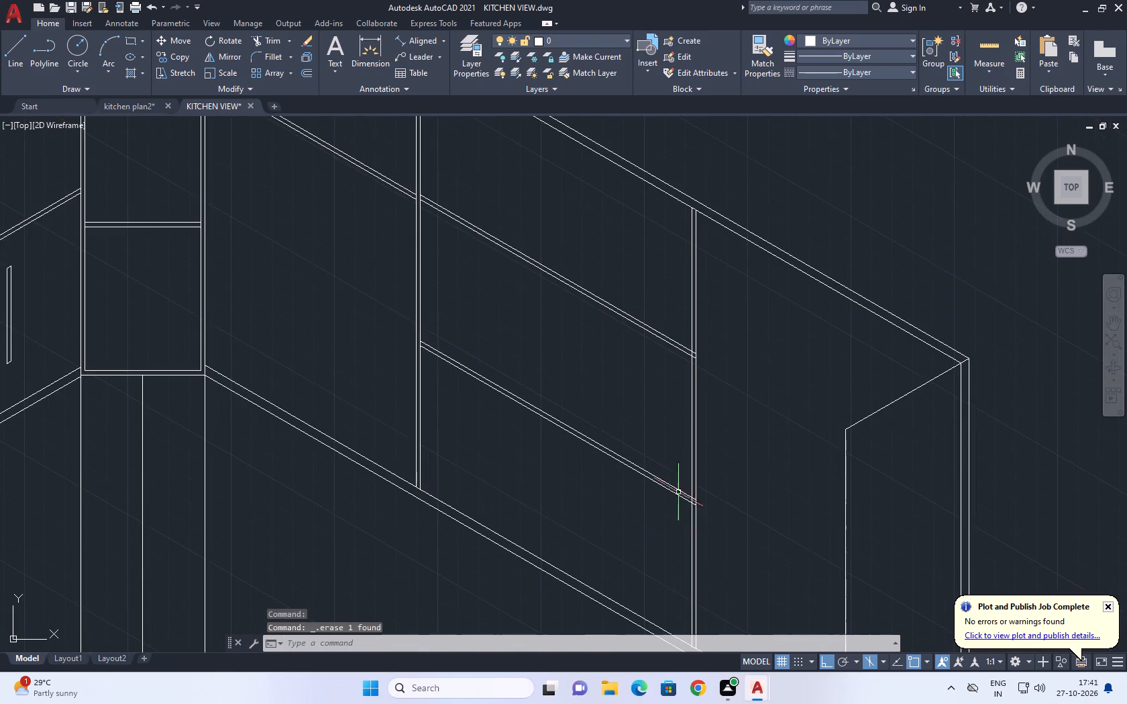
# Trim the ends of both shelves' double lines back to the near line of the second bay's far divider.
pyautogui.moveTo(488, 370); pyautogui.dragTo(608, 471, button='middle')
pyautogui.write('TR')
pyautogui.press('space')
pyautogui.moveTo(769, 573); pyautogui.dragTo(700, 405, button='middle')
pyautogui.scroll(1, 706, 416)
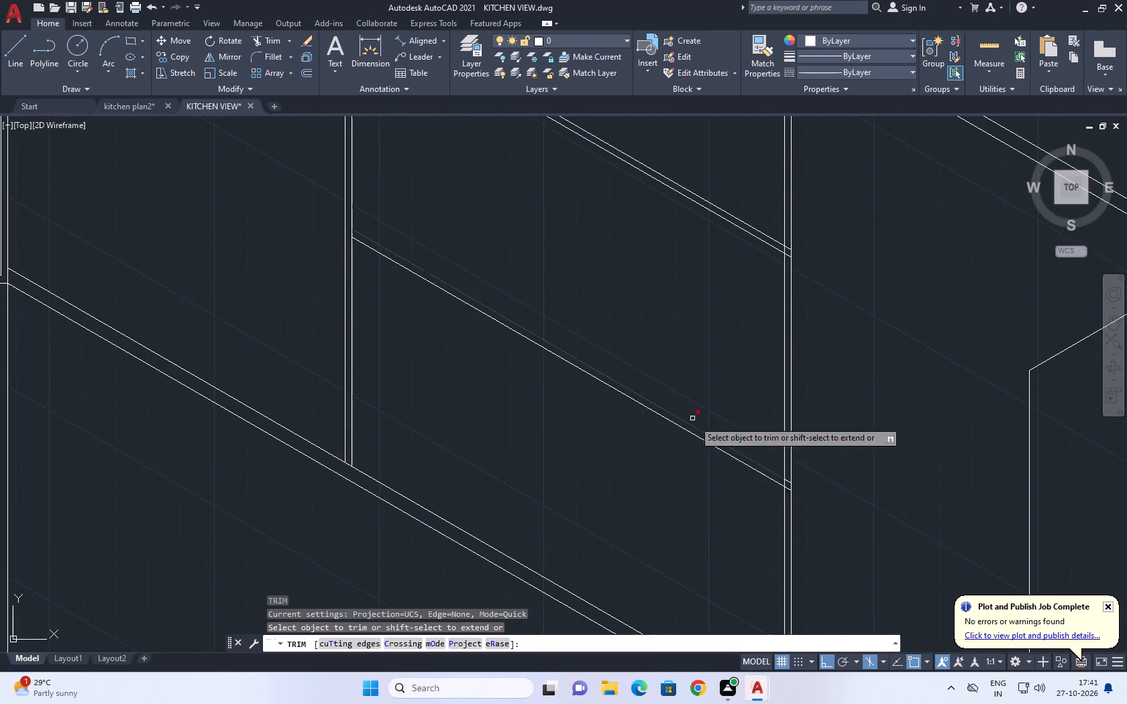
pyautogui.scroll(4, 768, 495)
pyautogui.click(843, 362)
pyautogui.click(820, 459)
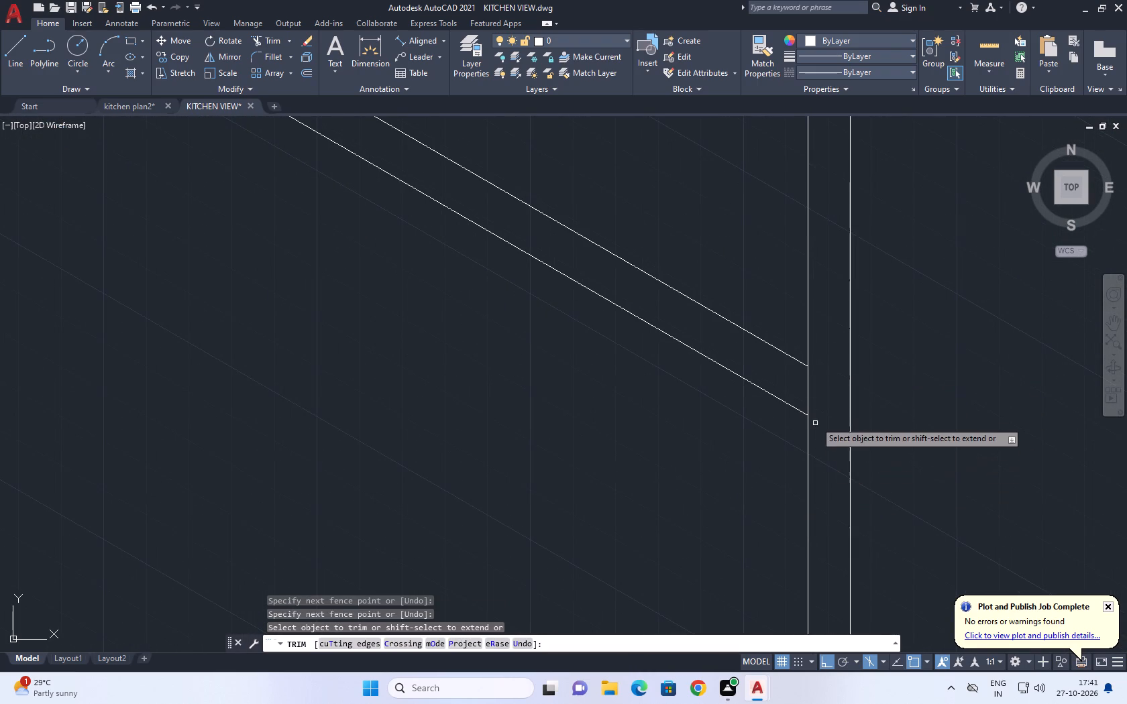
pyautogui.scroll(-6, 814, 404)
pyautogui.moveTo(805, 255); pyautogui.dragTo(769, 607, button='middle')
pyautogui.scroll(5, 775, 526)
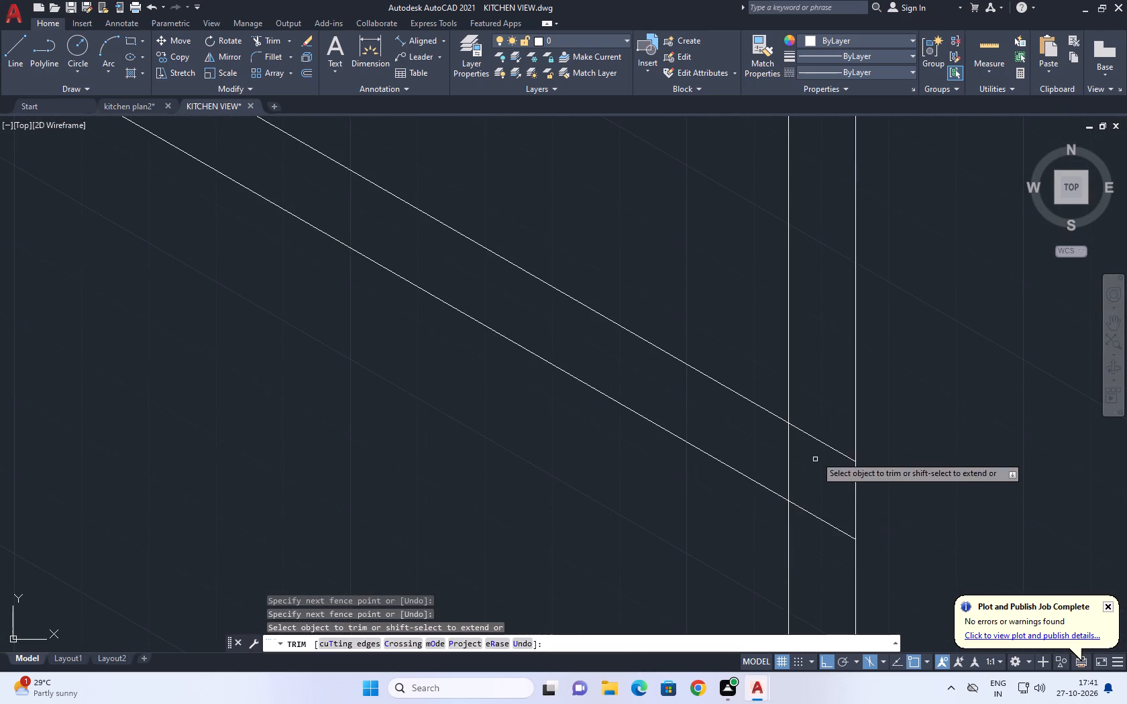
pyautogui.click(817, 425)
pyautogui.click(805, 559)
pyautogui.scroll(-12, 826, 444)
pyautogui.press('Escape')
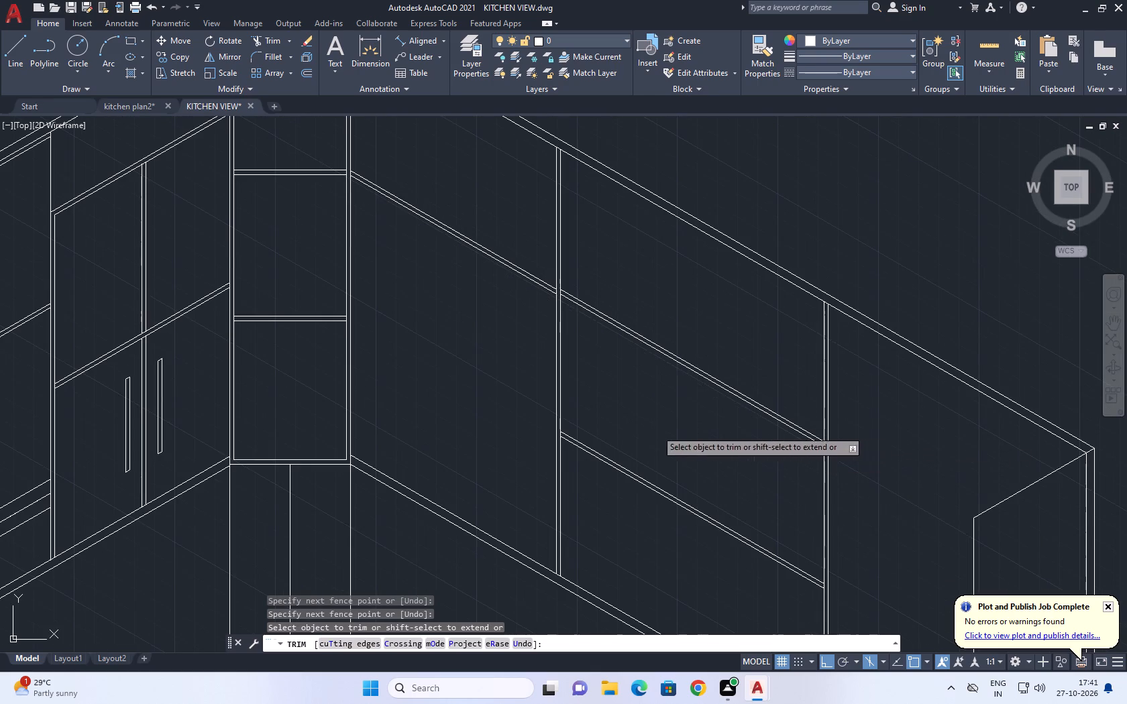
# Examine the right-hand wall cabinets and the open end bay beyond the last divider.
pyautogui.moveTo(717, 506); pyautogui.dragTo(702, 312, button='middle')
pyautogui.middleClick(702, 312)
pyautogui.scroll(-2, 694, 319)
pyautogui.moveTo(695, 324); pyautogui.dragTo(722, 436, button='middle')
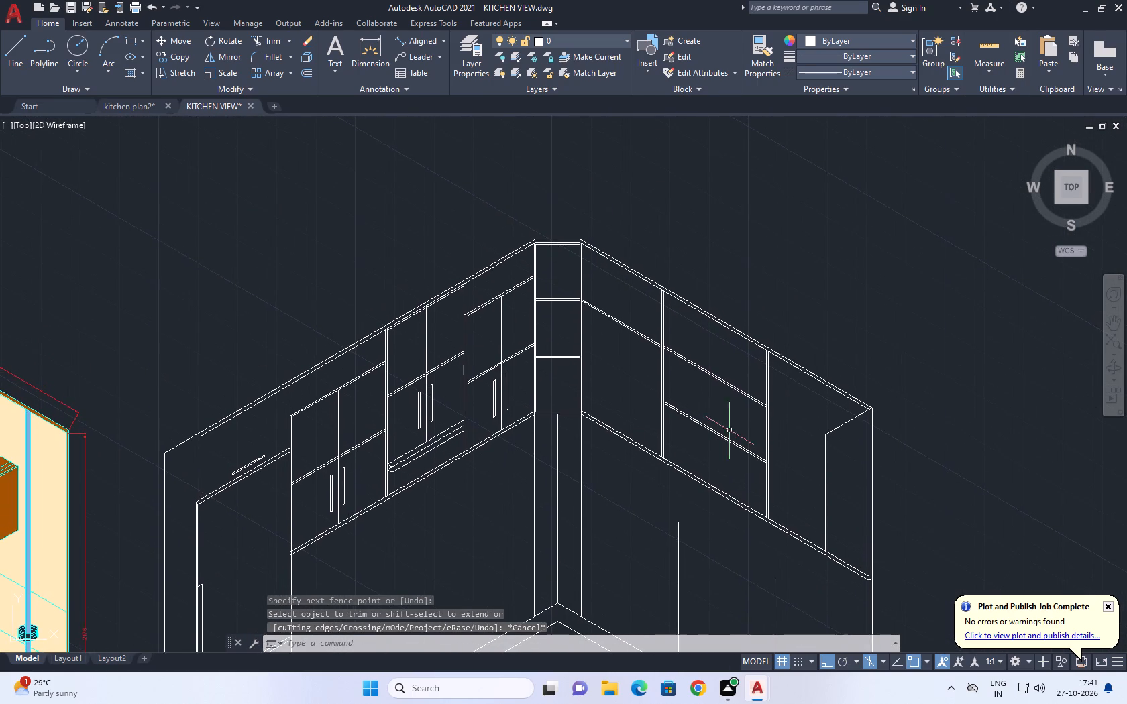
pyautogui.moveTo(830, 422); pyautogui.dragTo(769, 318, button='middle')
pyautogui.scroll(1, 830, 422)
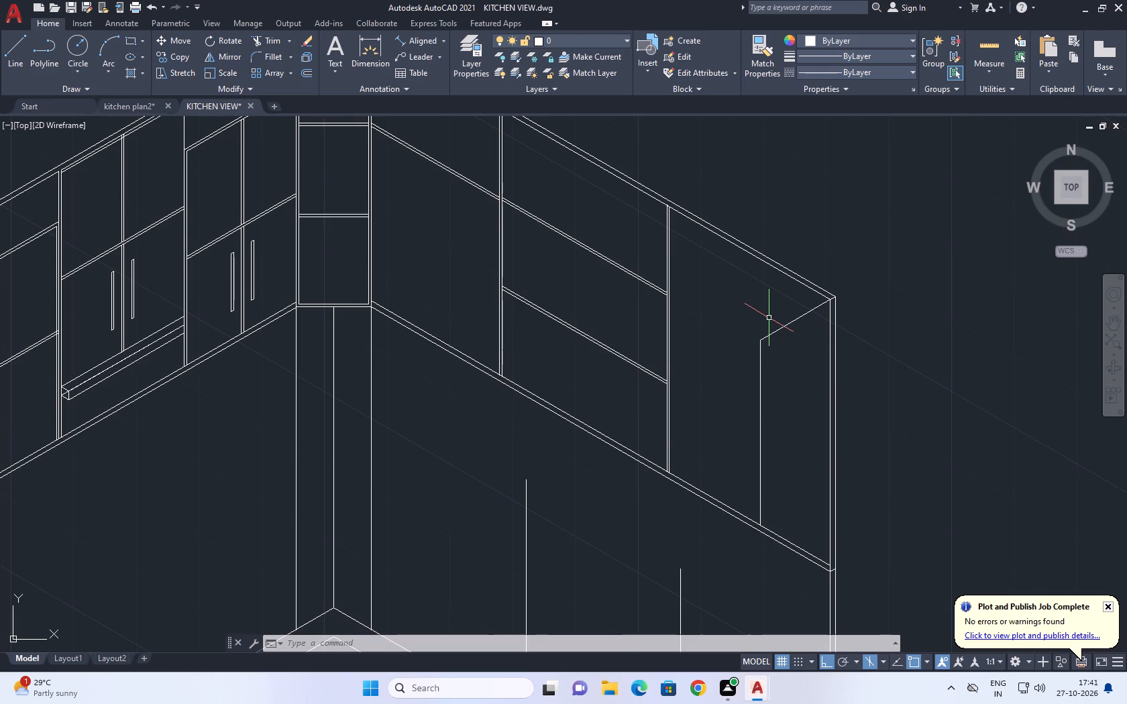
pyautogui.moveTo(845, 392); pyautogui.dragTo(925, 436, button='middle')
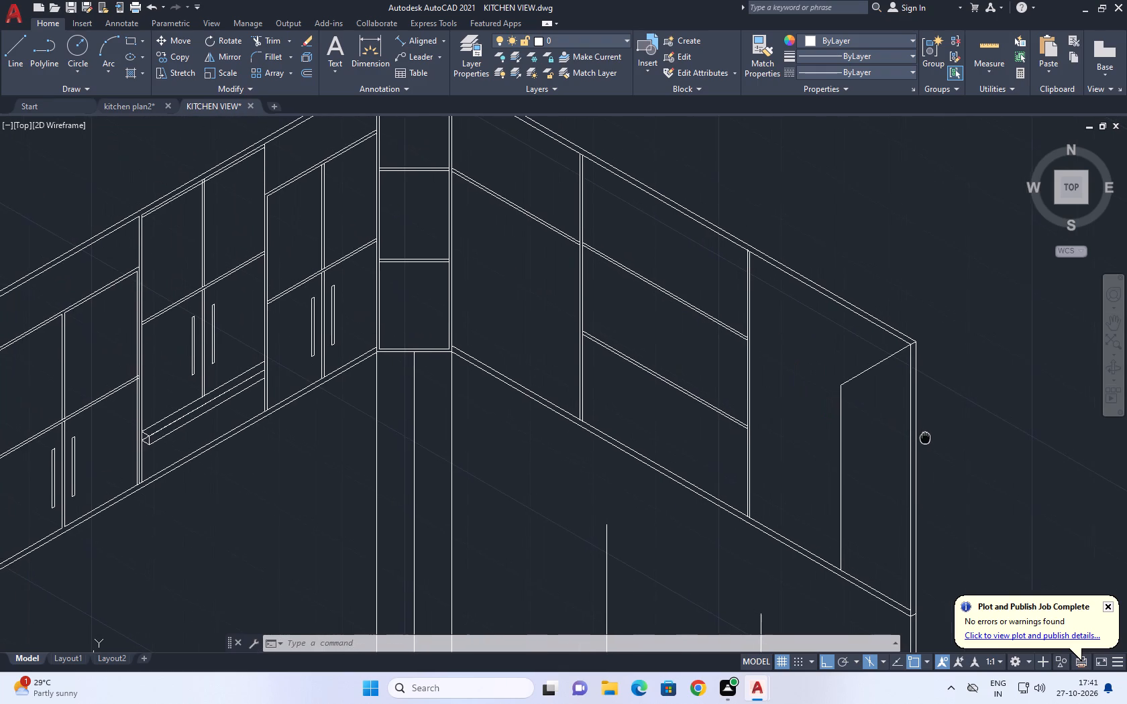
pyautogui.moveTo(925, 436); pyautogui.dragTo(927, 436, button='middle')
pyautogui.middleClick(928, 436)
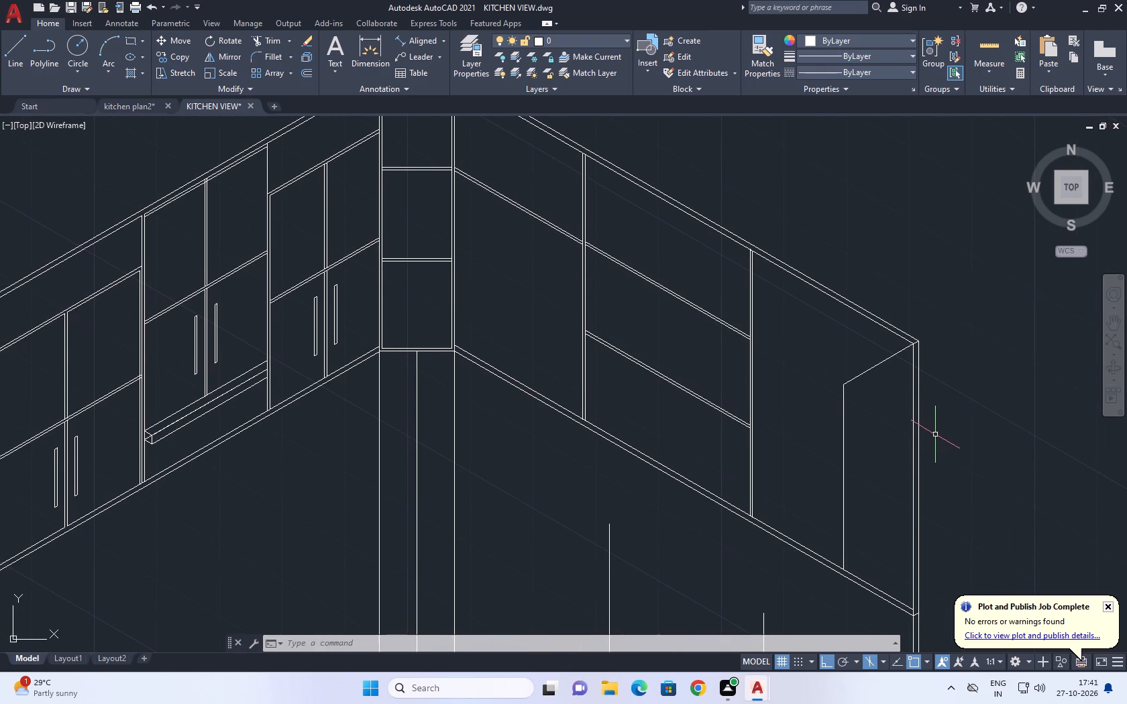
pyautogui.scroll(-1, 924, 453)
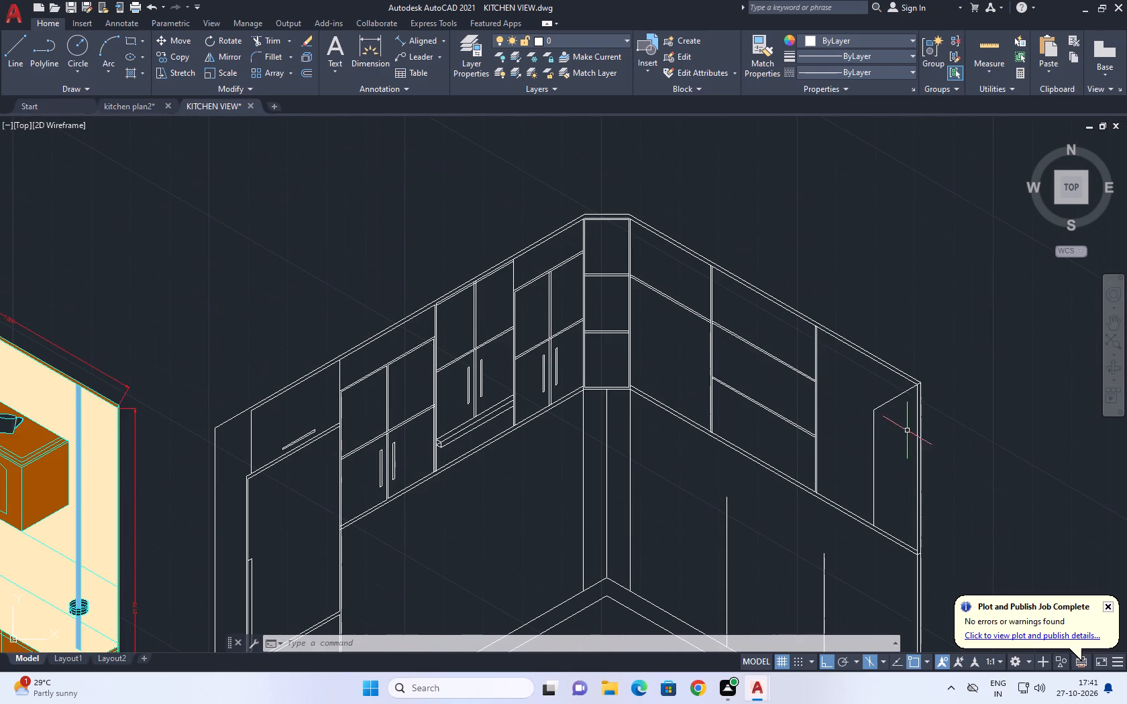
pyautogui.moveTo(908, 427); pyautogui.dragTo(841, 327, button='middle')
pyautogui.moveTo(706, 294); pyautogui.dragTo(724, 317, button='middle')
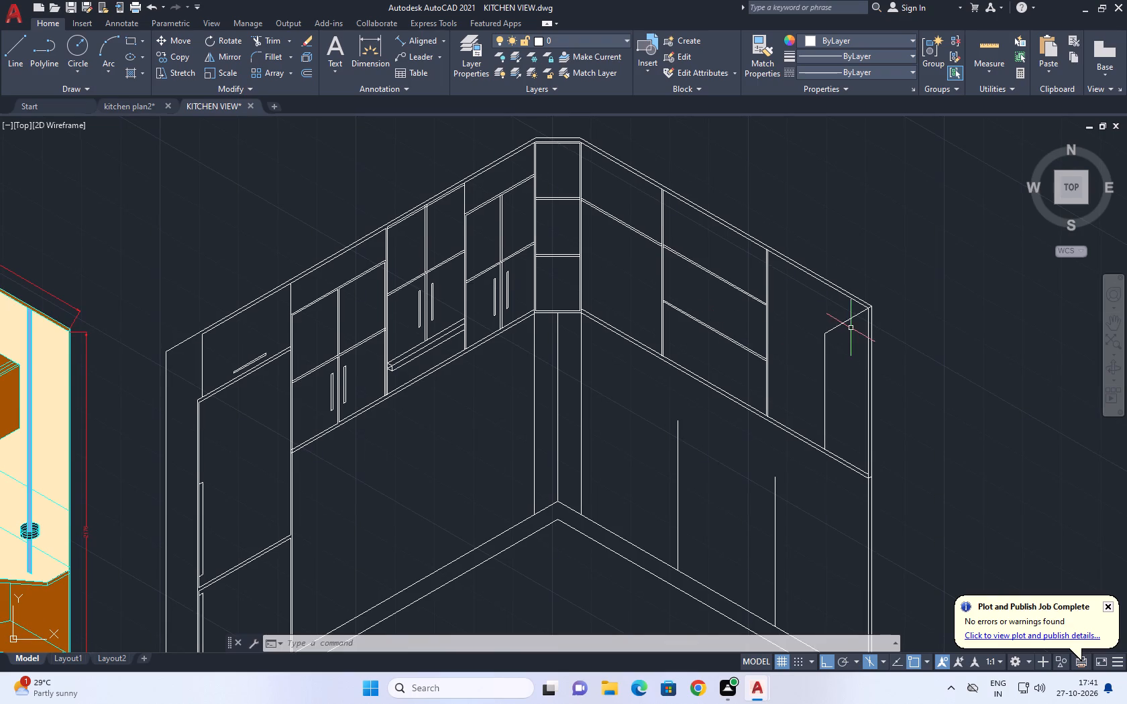
# With Ortho off, draw a sagging three-point arc across the end bay from the last divider's top to the cabinet's outer top corner.
pyautogui.scroll(1, 852, 322)
pyautogui.moveTo(830, 325); pyautogui.dragTo(841, 342, button='middle')
pyautogui.press('a')
pyautogui.press('space')
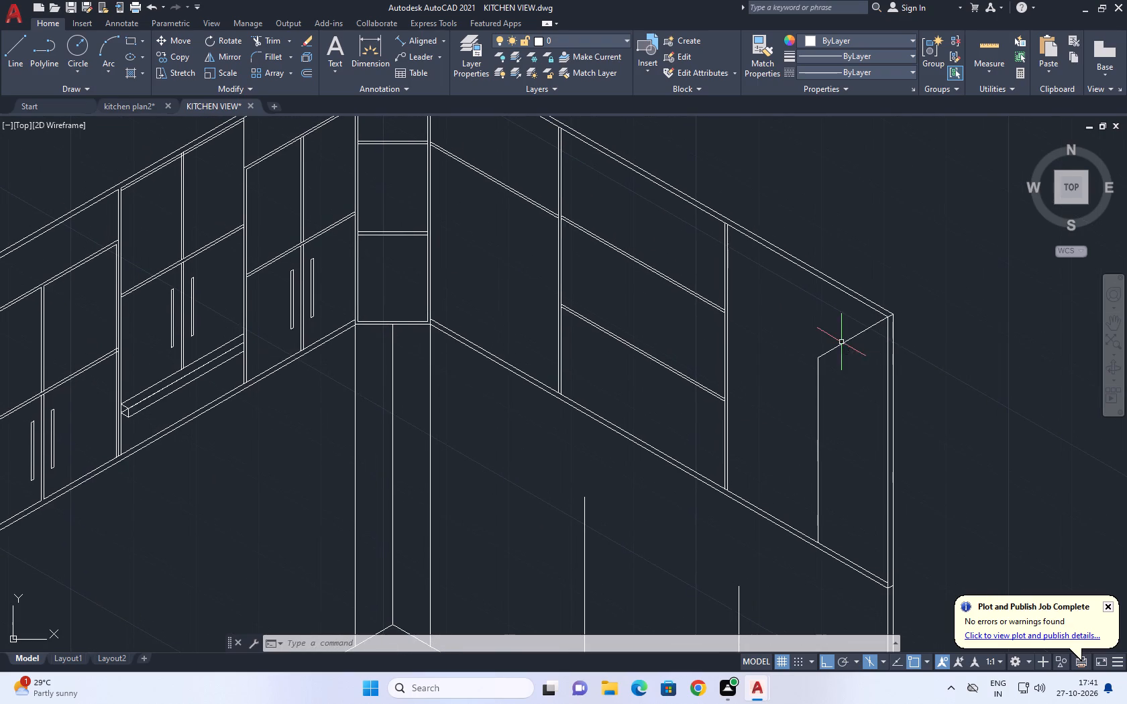
pyautogui.scroll(3, 730, 225)
pyautogui.click(707, 230)
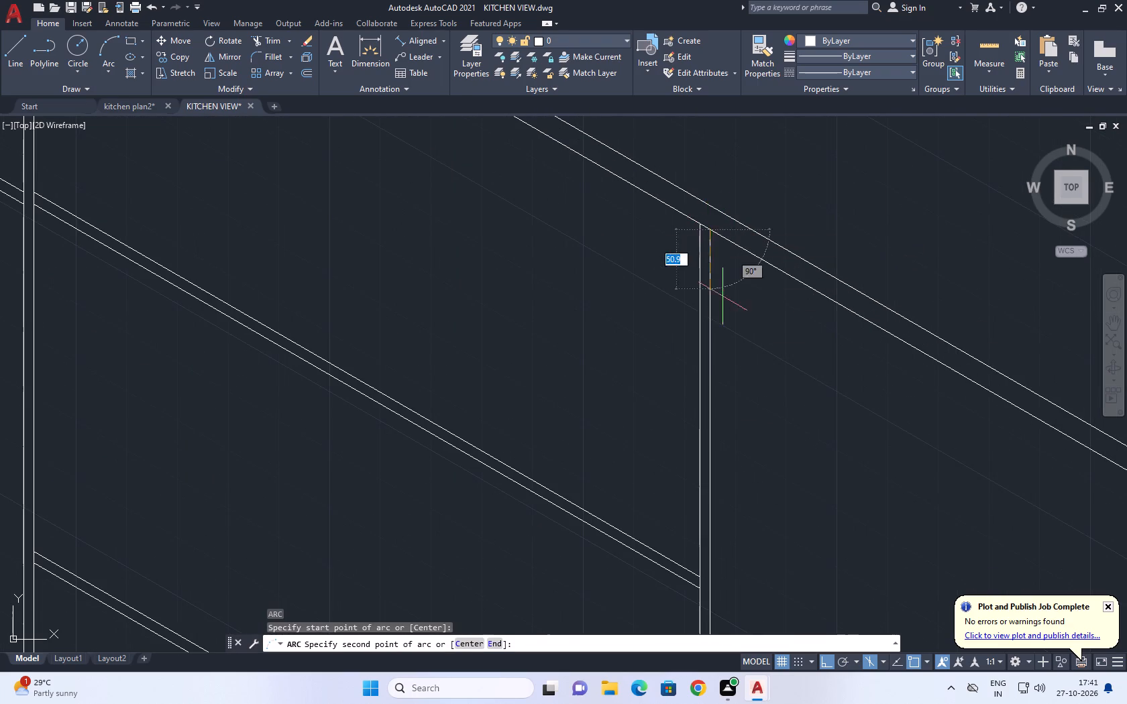
pyautogui.scroll(-2, 722, 344)
pyautogui.moveTo(780, 382); pyautogui.dragTo(731, 286, button='middle')
pyautogui.press('F8')
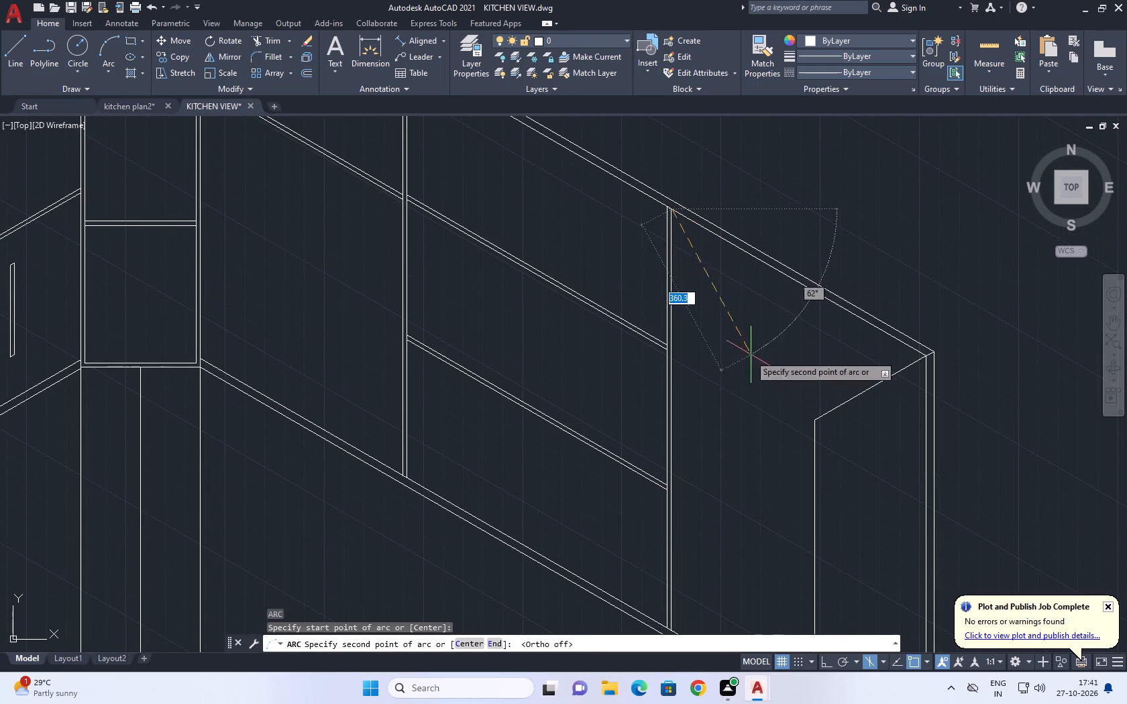
pyautogui.click(782, 338)
pyautogui.click(934, 353)
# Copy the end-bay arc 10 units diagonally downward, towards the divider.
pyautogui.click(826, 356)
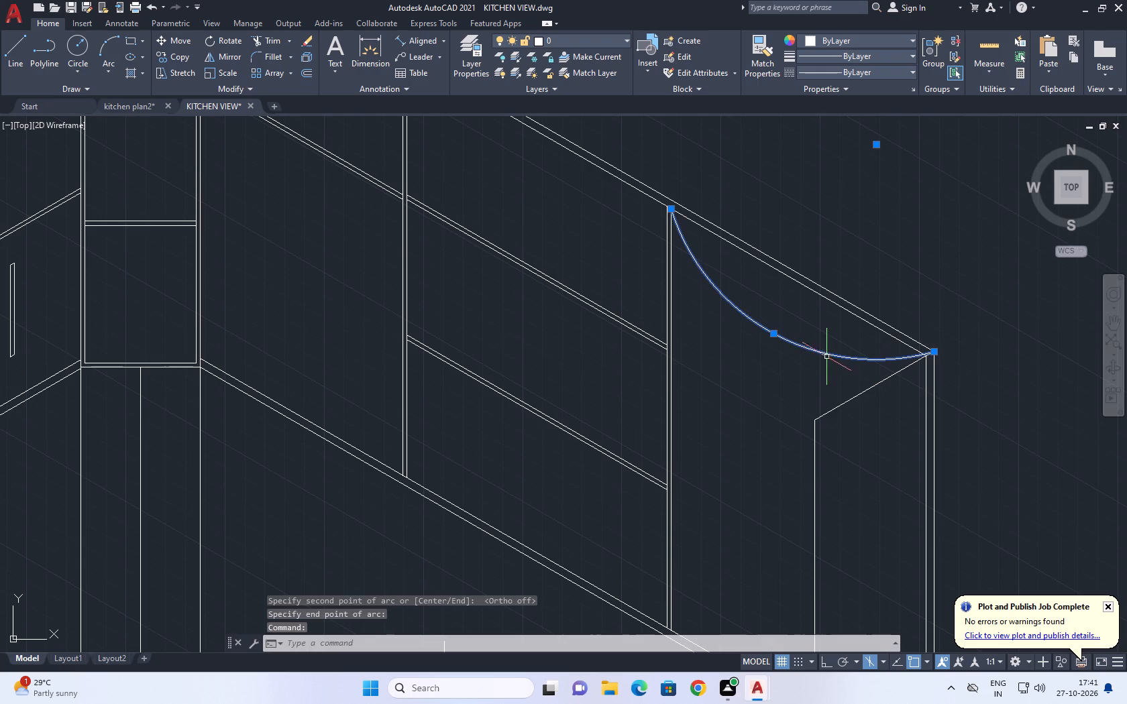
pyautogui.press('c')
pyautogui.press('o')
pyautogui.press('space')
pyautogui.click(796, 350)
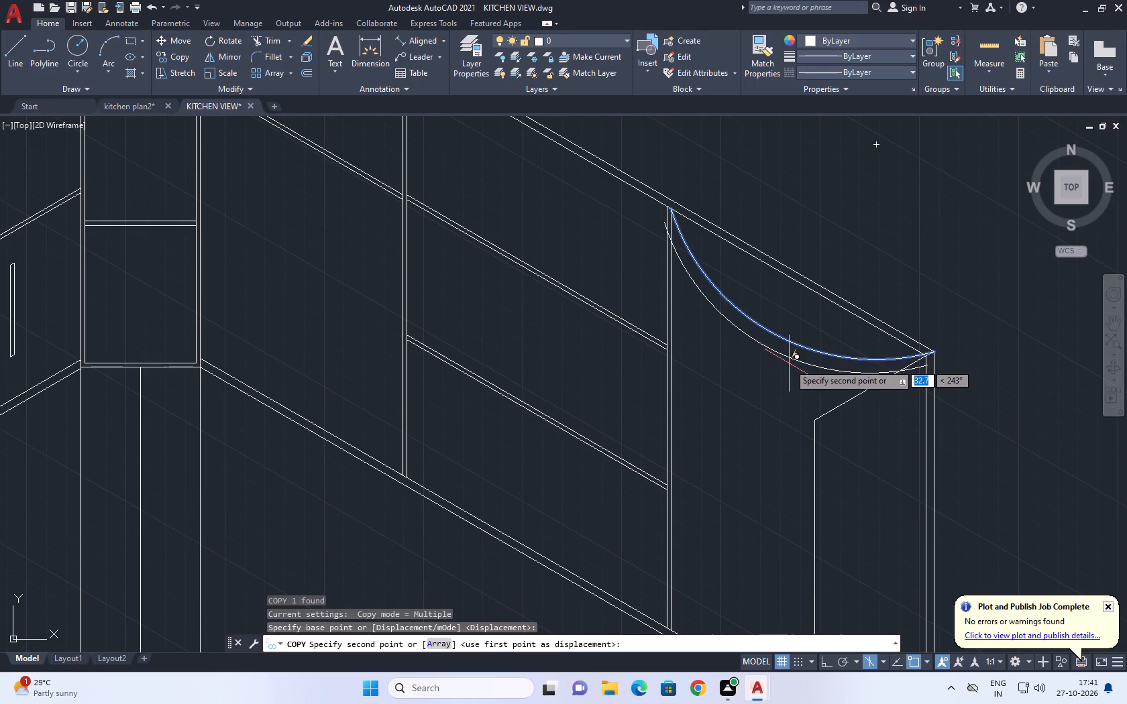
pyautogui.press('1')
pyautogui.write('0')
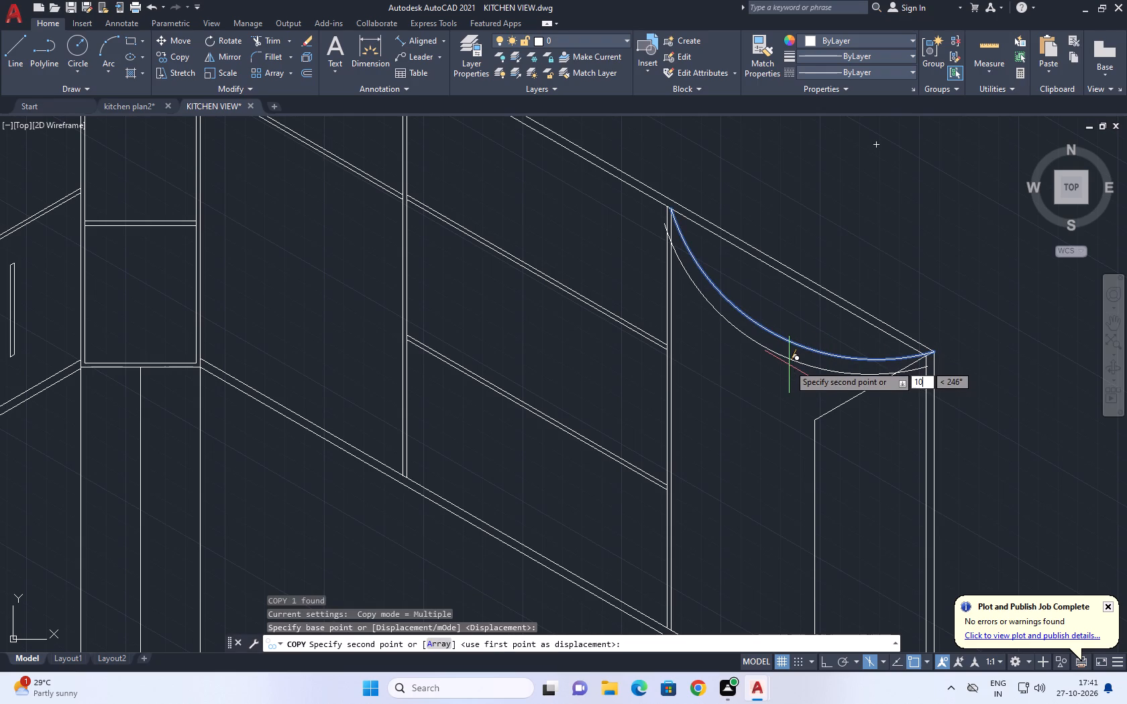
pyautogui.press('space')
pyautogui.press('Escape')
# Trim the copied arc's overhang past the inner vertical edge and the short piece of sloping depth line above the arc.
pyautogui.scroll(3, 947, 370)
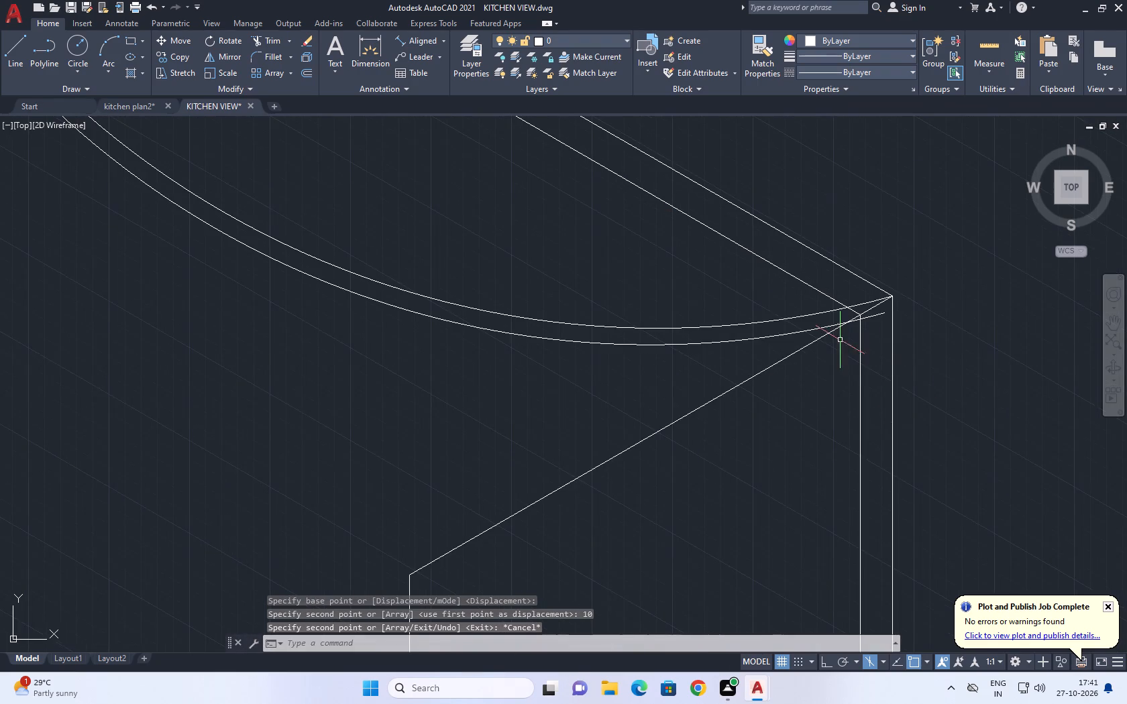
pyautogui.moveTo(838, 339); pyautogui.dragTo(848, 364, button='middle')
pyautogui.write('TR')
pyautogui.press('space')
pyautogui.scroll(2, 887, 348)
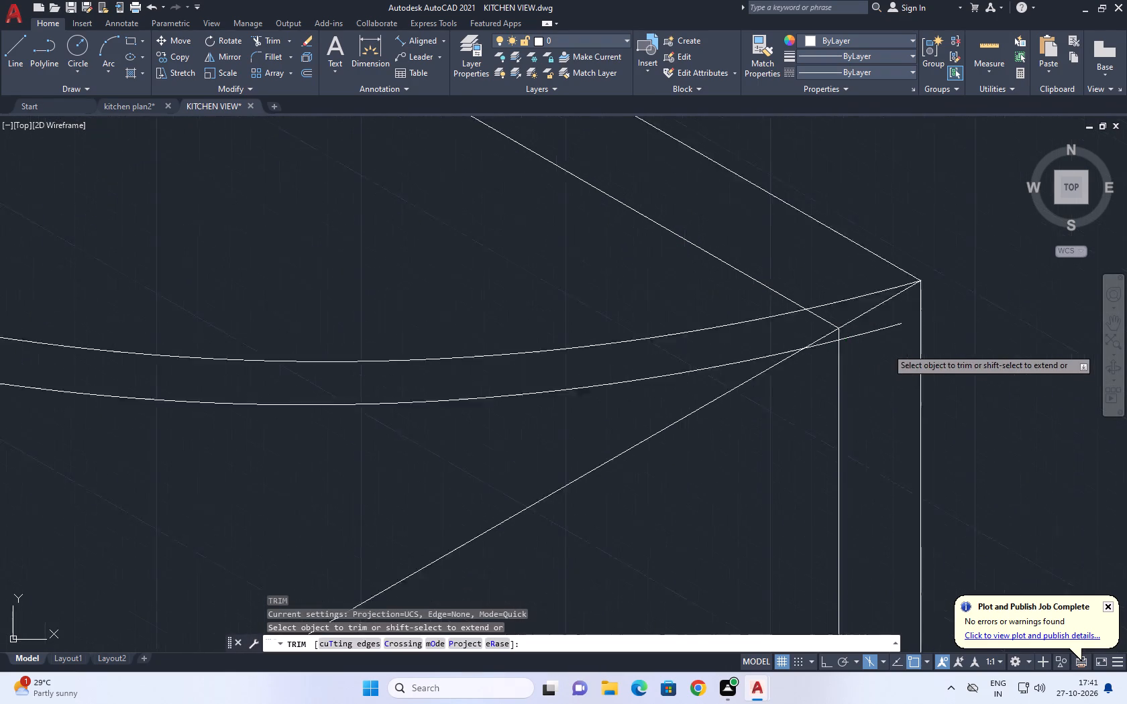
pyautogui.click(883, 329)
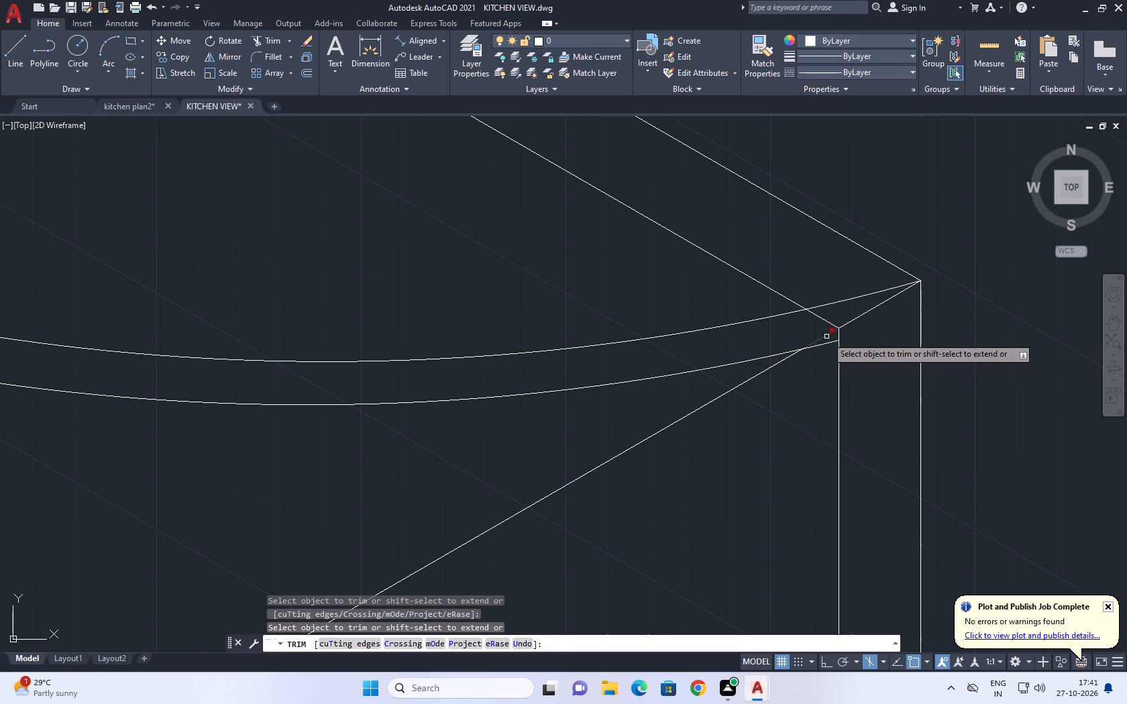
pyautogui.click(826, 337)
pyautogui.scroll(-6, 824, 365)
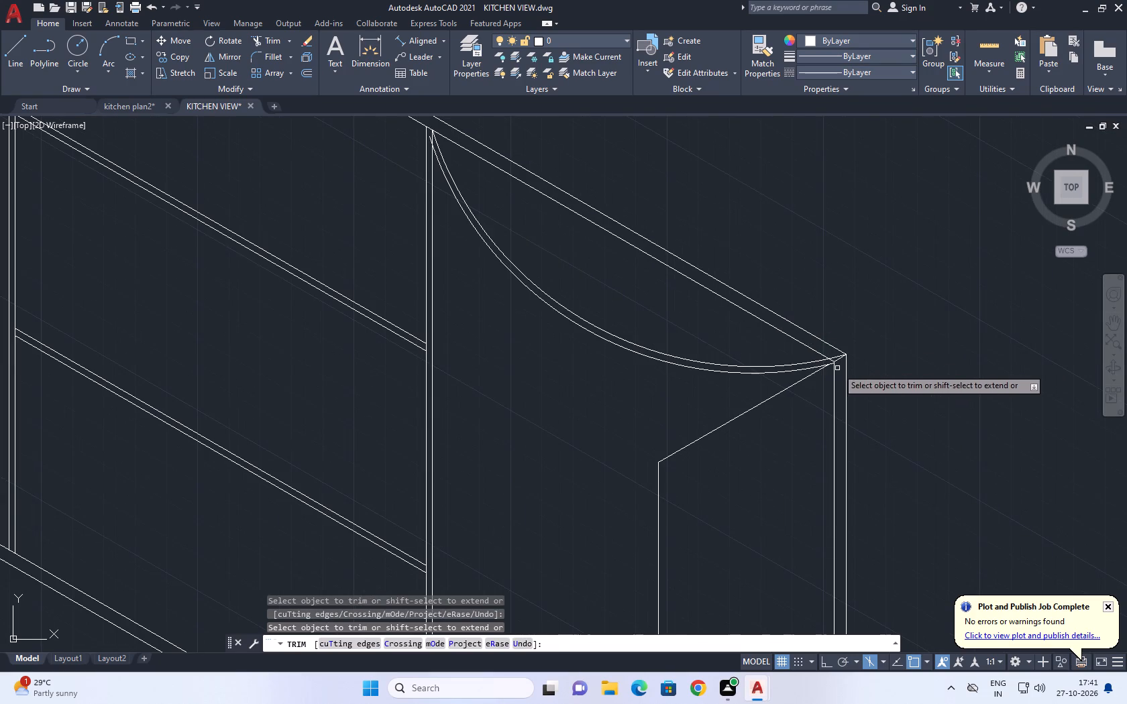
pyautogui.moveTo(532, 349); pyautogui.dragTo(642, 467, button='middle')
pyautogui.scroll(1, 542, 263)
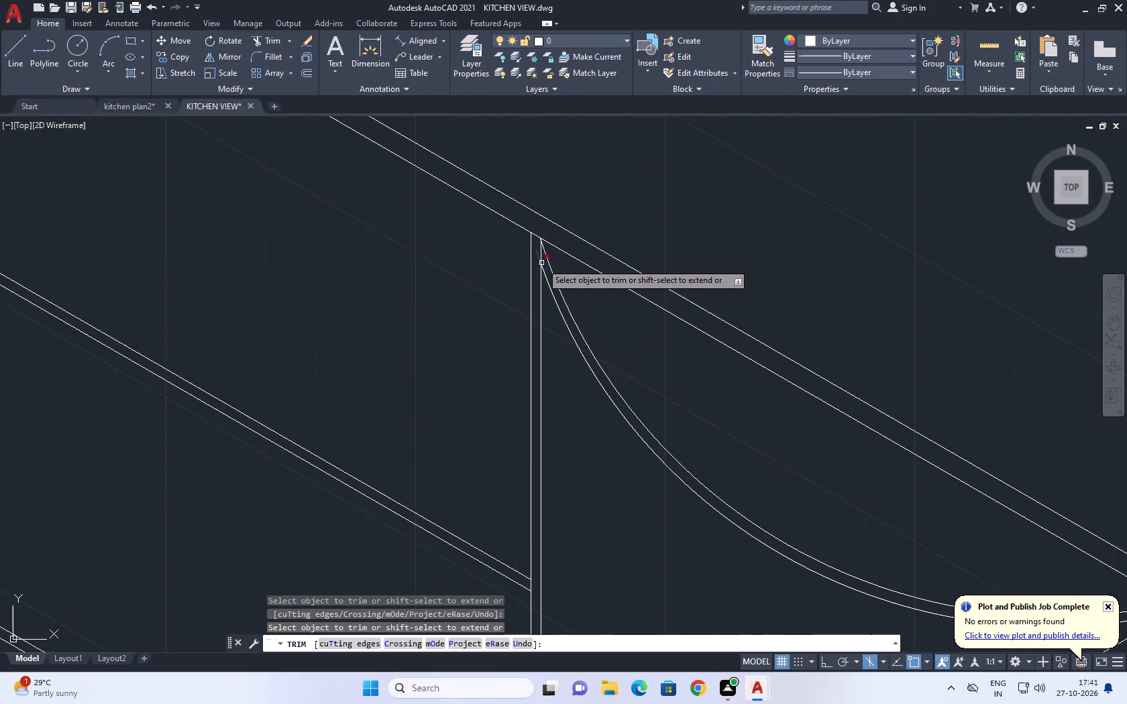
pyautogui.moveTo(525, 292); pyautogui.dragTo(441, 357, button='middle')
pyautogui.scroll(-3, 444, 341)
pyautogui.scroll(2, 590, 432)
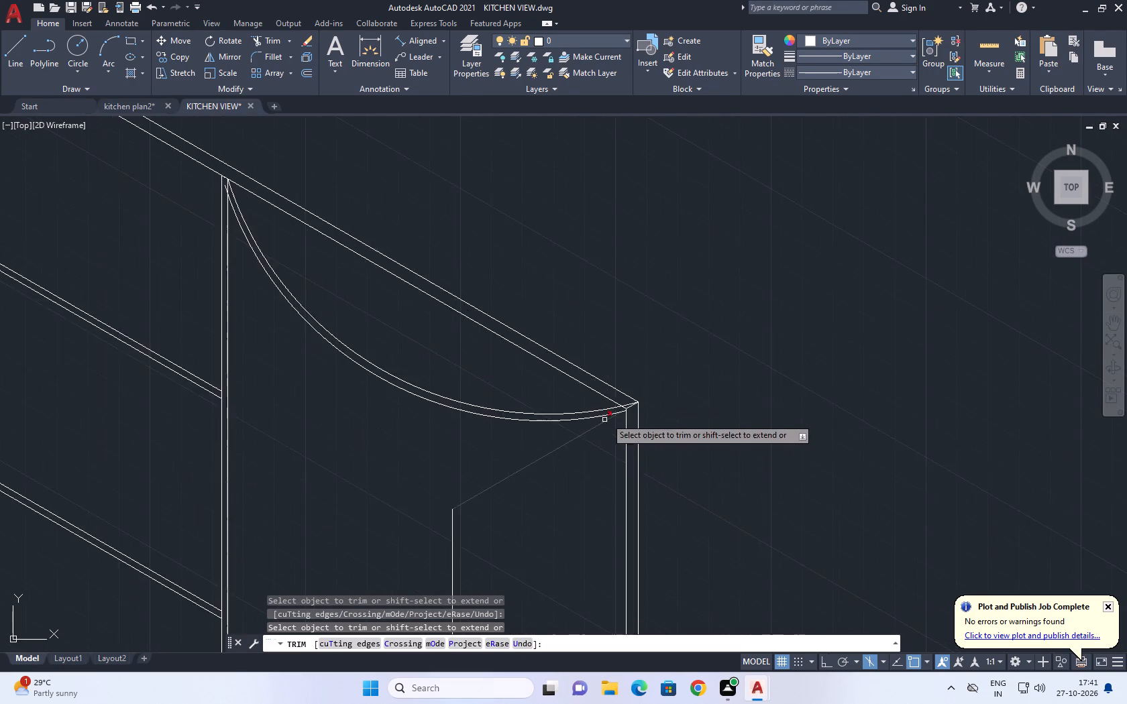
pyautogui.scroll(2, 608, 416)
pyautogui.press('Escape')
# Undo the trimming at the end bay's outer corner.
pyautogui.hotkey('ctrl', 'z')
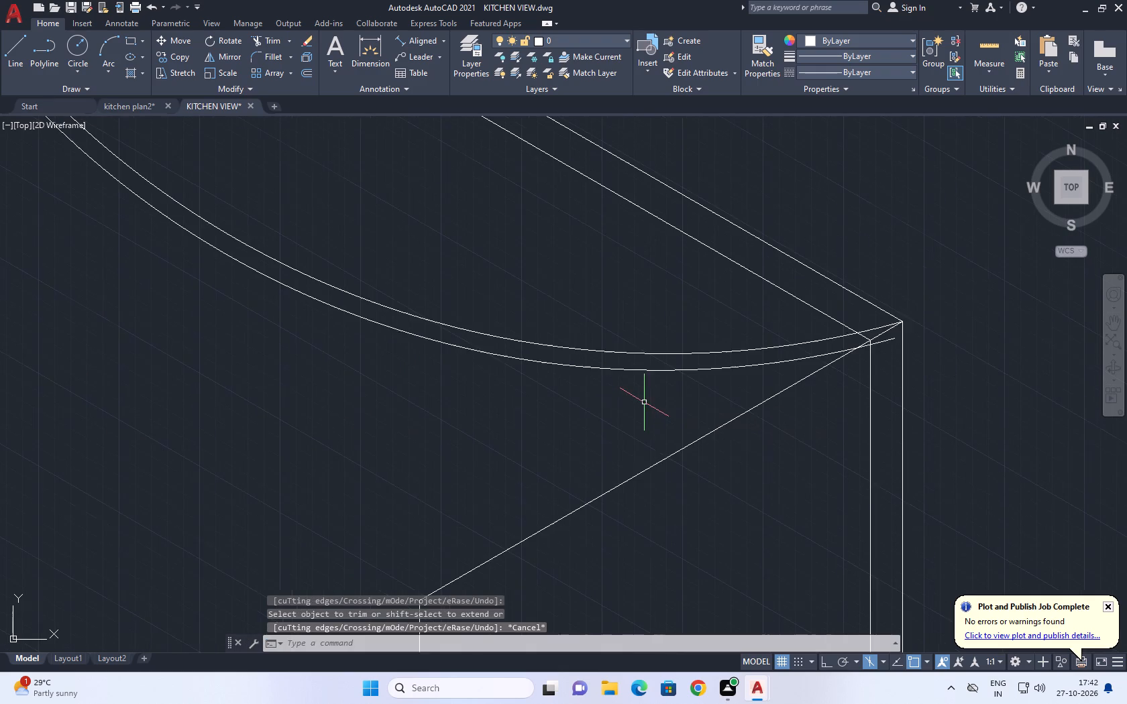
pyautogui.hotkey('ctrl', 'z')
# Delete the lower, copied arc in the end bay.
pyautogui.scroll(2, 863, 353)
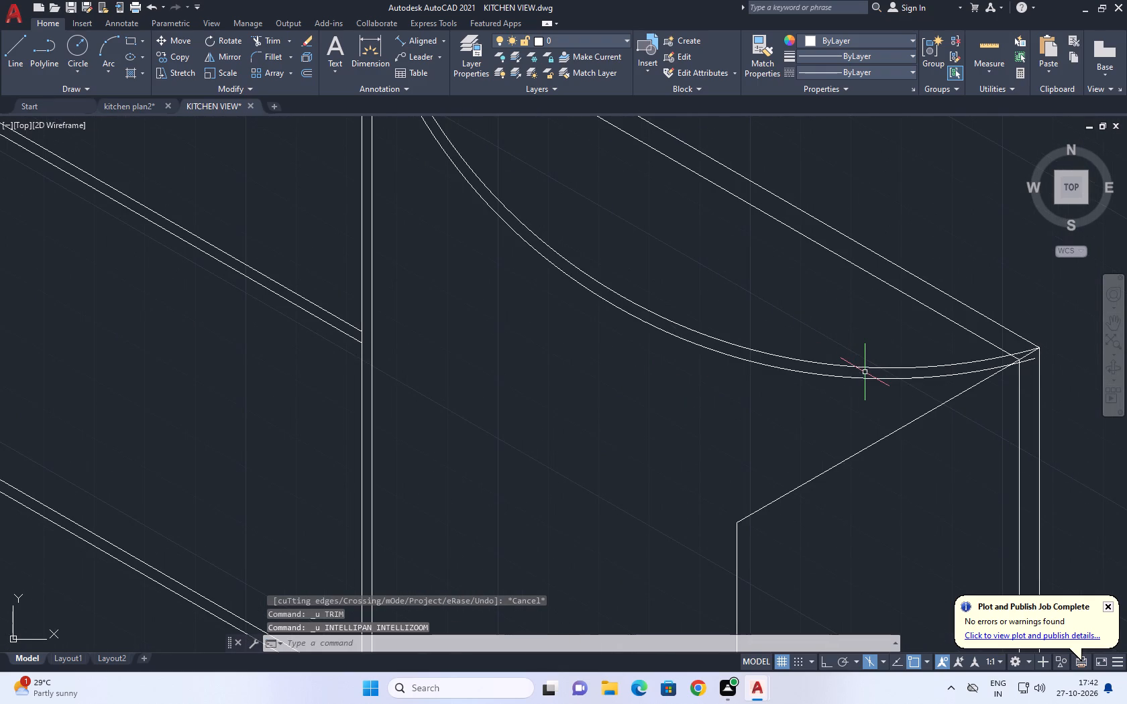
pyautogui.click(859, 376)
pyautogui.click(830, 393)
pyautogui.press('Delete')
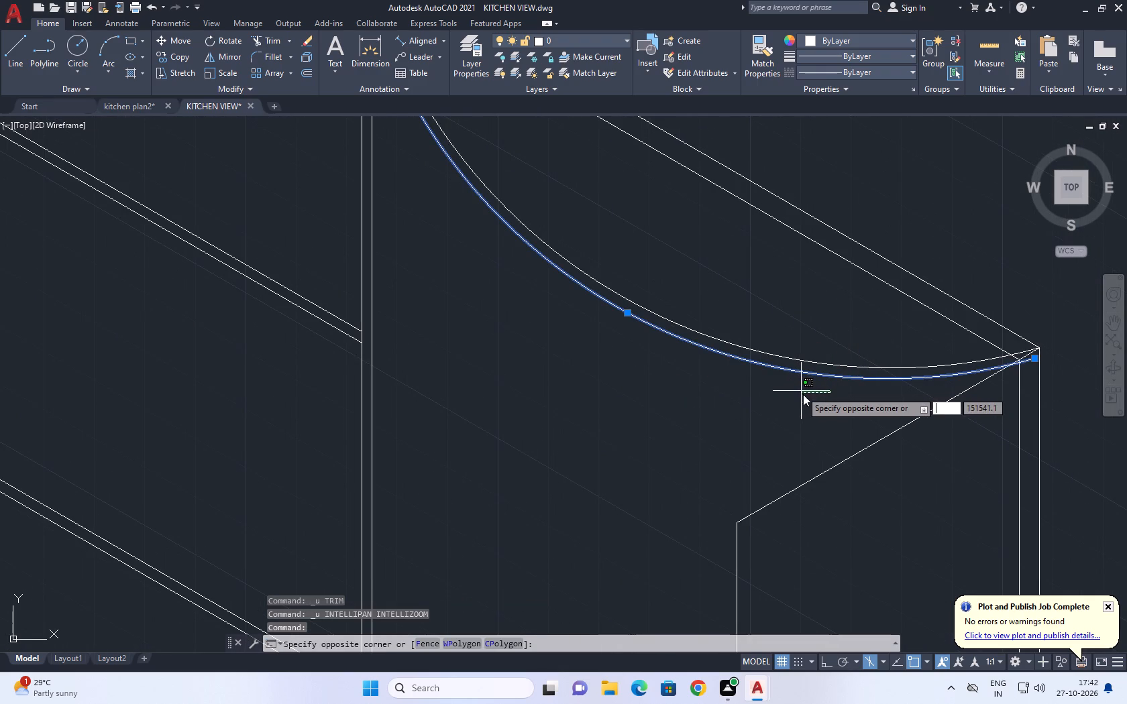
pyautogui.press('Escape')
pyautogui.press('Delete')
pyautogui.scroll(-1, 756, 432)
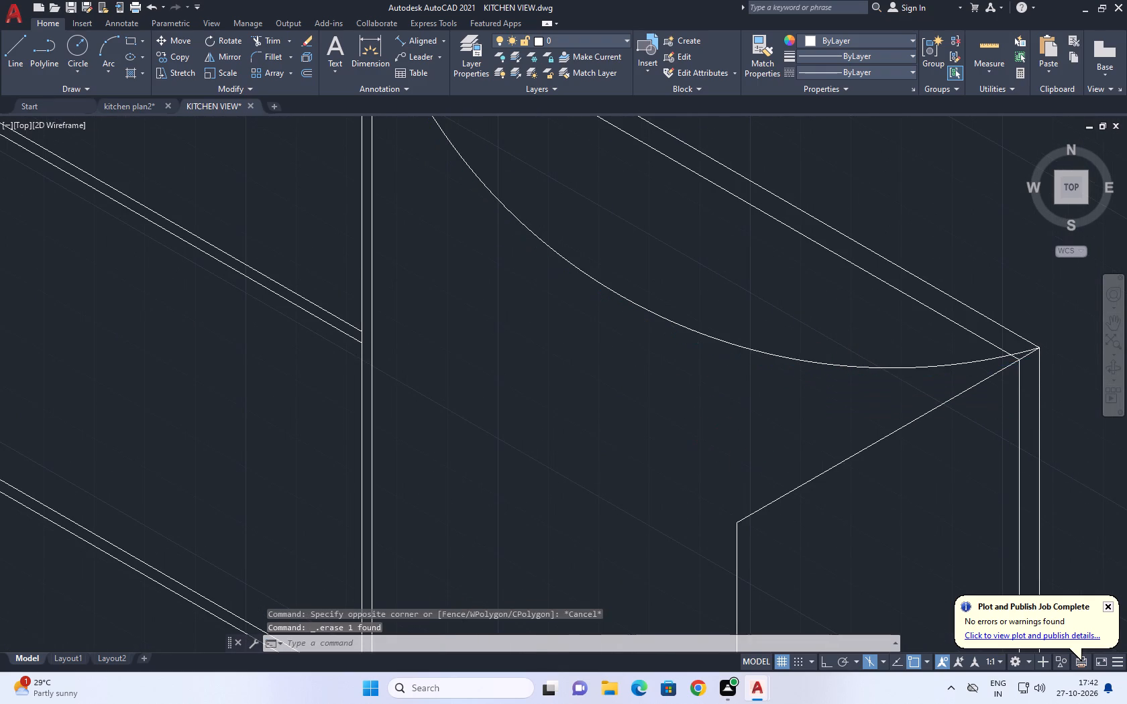
# Stretch the remaining arc's end from the outer top corner to the cabinet's inner top corner.
pyautogui.scroll(-1, 756, 432)
pyautogui.scroll(5, 885, 417)
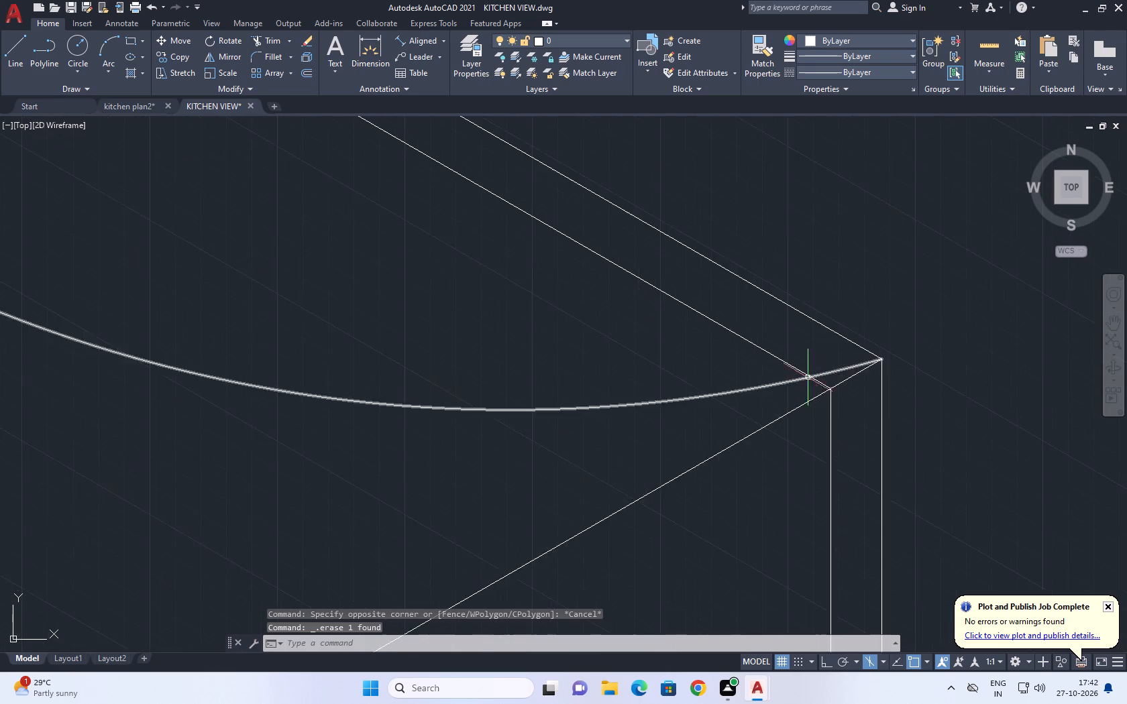
pyautogui.scroll(2, 811, 376)
pyautogui.click(875, 382)
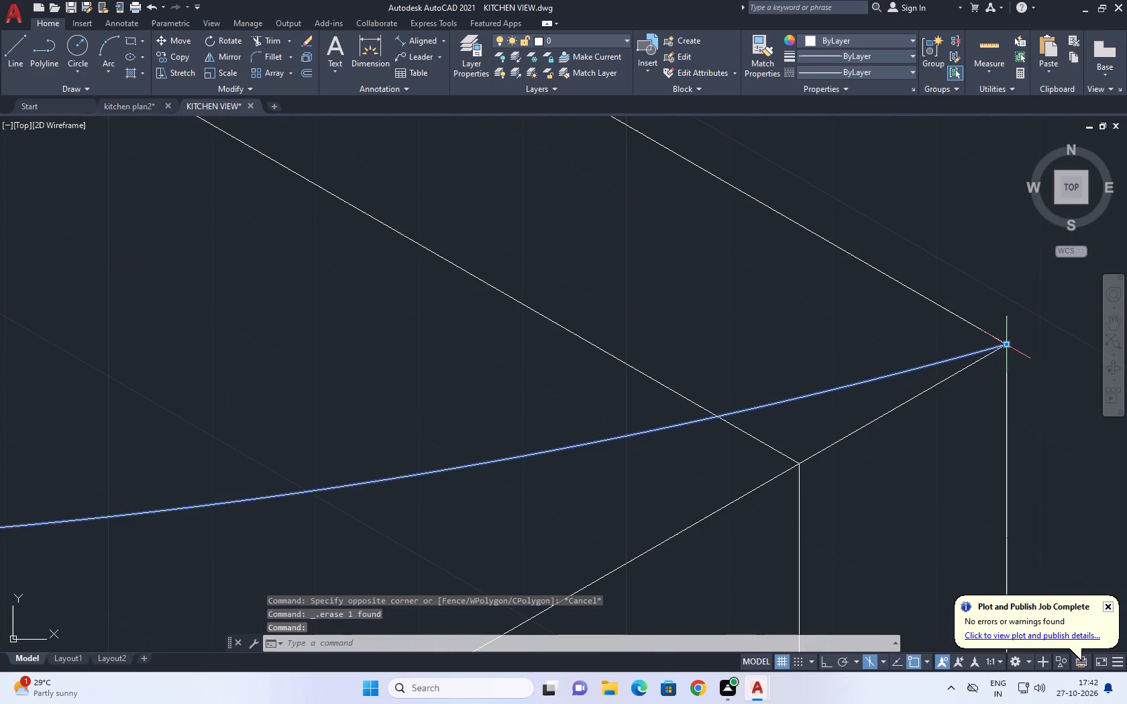
pyautogui.click(1008, 343)
pyautogui.moveTo(799, 460); pyautogui.dragTo(803, 467)
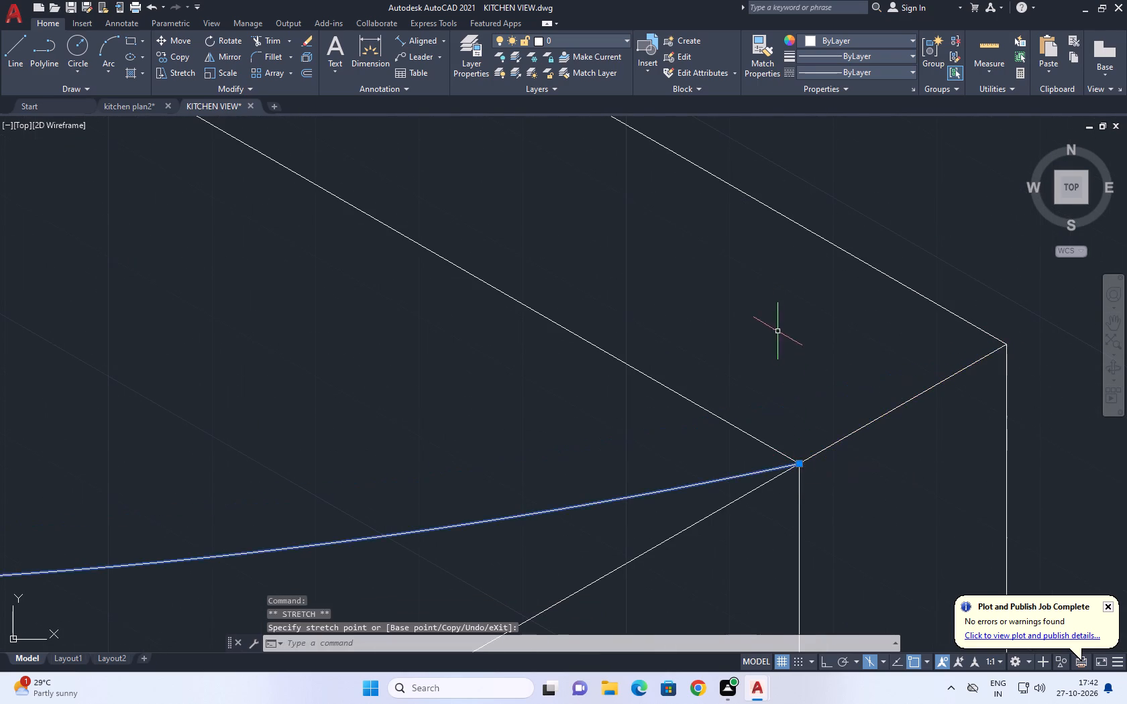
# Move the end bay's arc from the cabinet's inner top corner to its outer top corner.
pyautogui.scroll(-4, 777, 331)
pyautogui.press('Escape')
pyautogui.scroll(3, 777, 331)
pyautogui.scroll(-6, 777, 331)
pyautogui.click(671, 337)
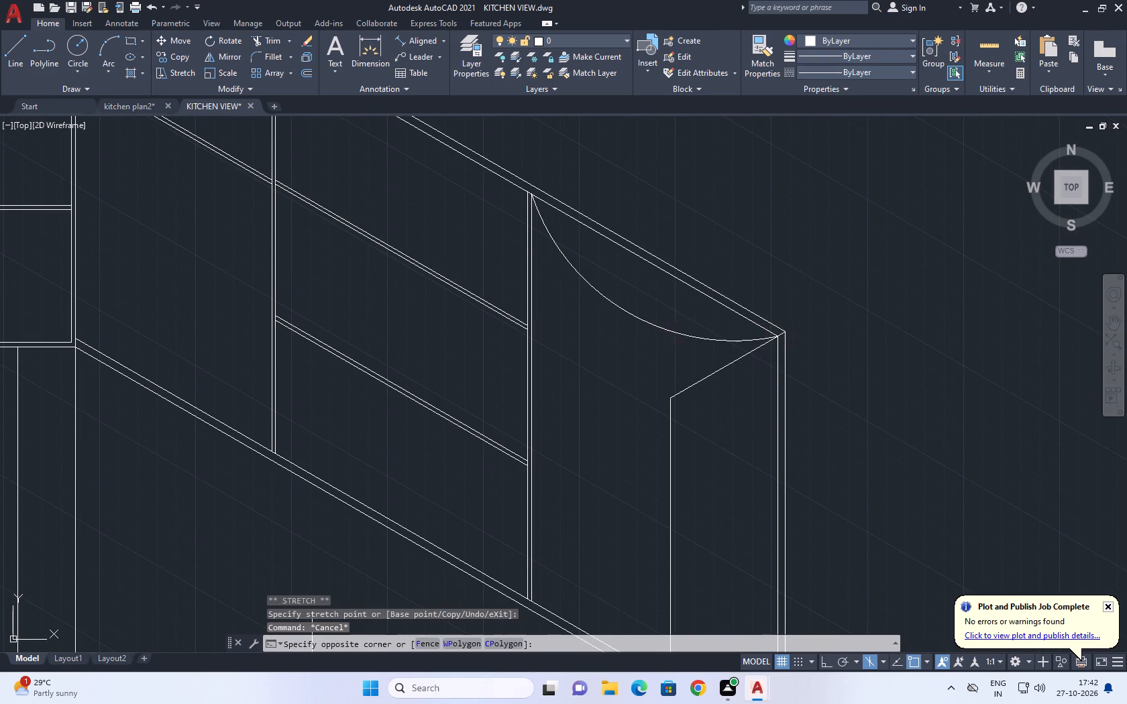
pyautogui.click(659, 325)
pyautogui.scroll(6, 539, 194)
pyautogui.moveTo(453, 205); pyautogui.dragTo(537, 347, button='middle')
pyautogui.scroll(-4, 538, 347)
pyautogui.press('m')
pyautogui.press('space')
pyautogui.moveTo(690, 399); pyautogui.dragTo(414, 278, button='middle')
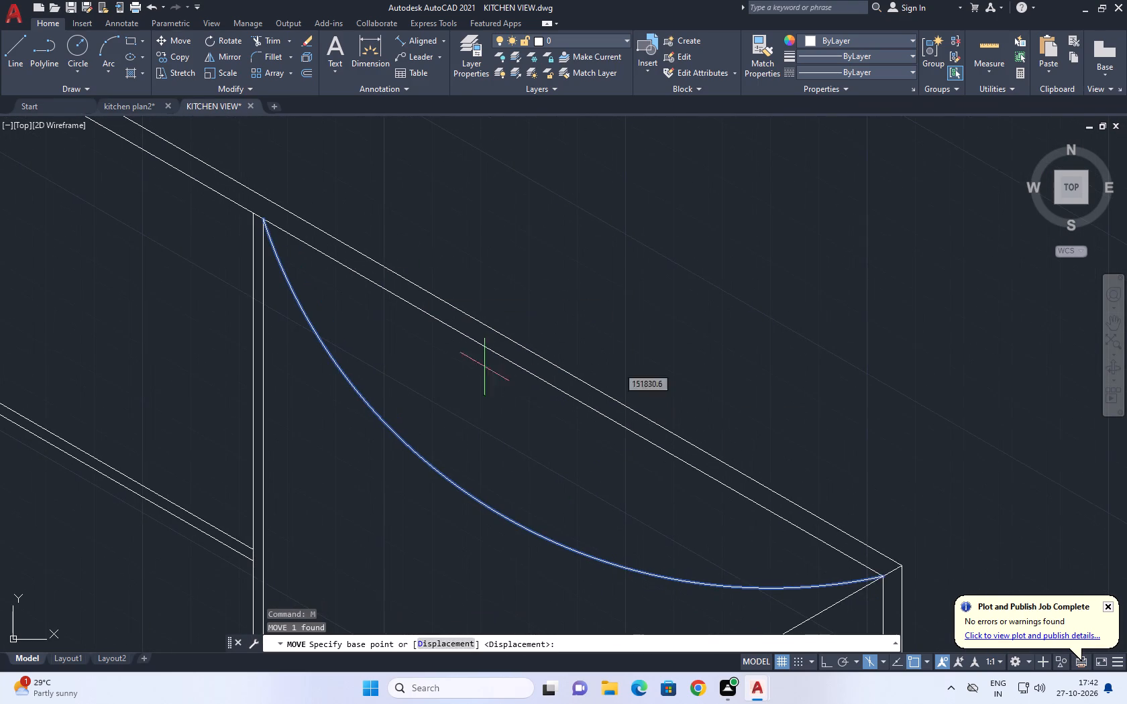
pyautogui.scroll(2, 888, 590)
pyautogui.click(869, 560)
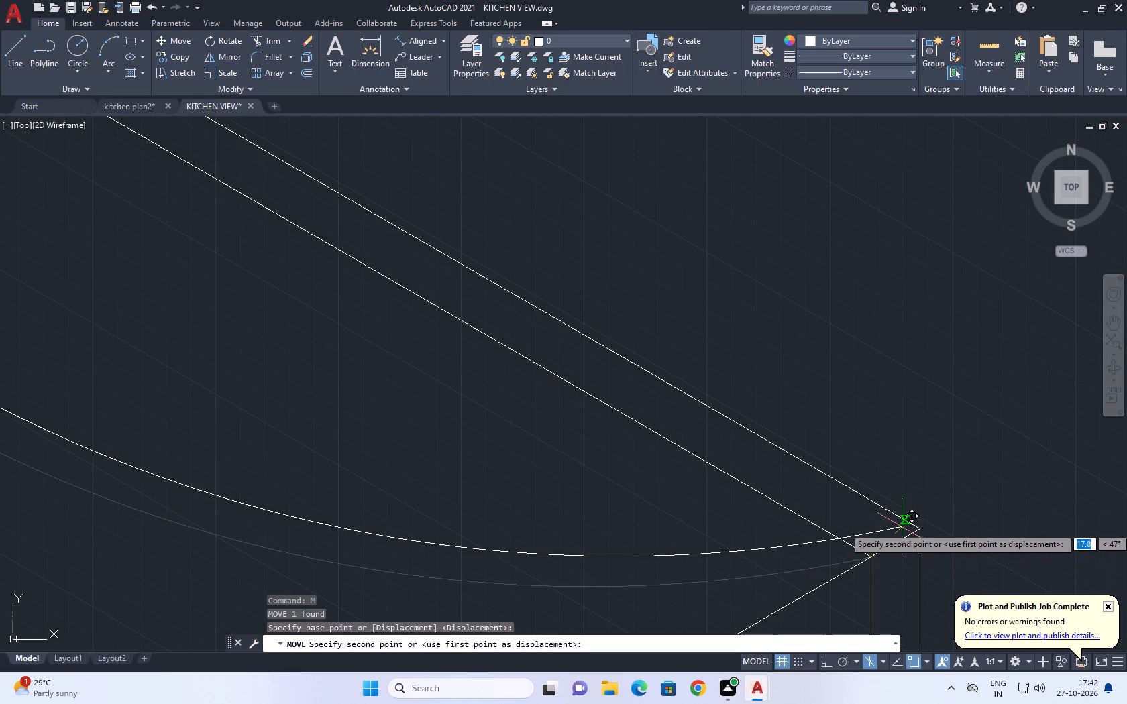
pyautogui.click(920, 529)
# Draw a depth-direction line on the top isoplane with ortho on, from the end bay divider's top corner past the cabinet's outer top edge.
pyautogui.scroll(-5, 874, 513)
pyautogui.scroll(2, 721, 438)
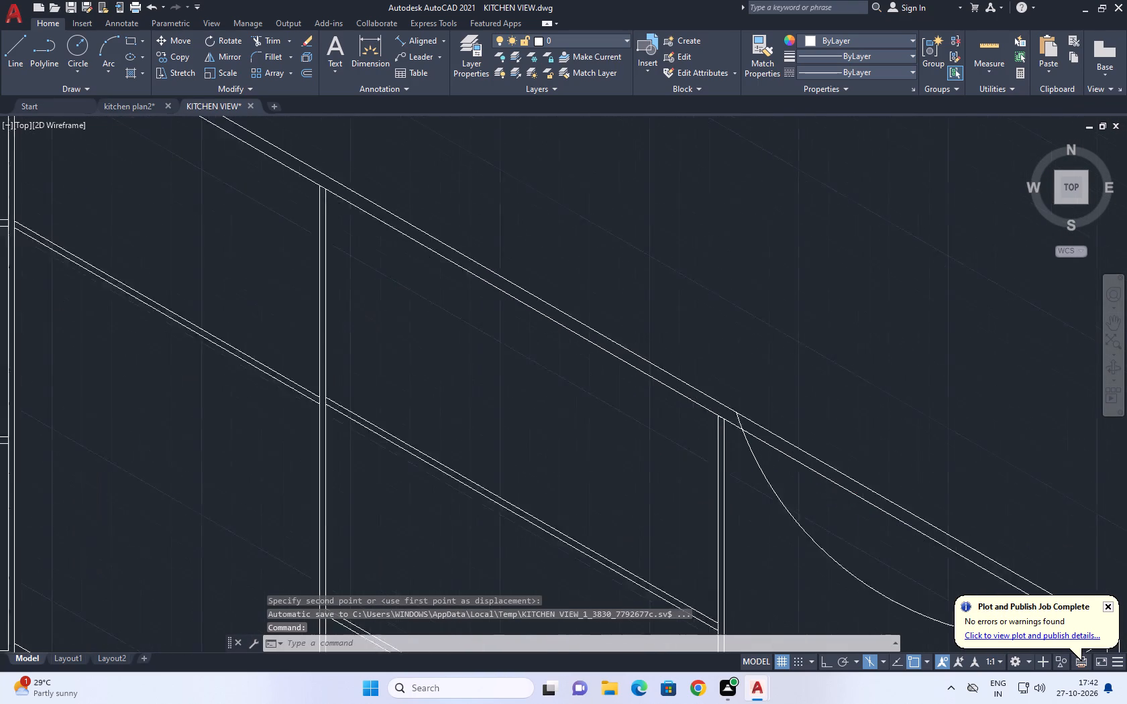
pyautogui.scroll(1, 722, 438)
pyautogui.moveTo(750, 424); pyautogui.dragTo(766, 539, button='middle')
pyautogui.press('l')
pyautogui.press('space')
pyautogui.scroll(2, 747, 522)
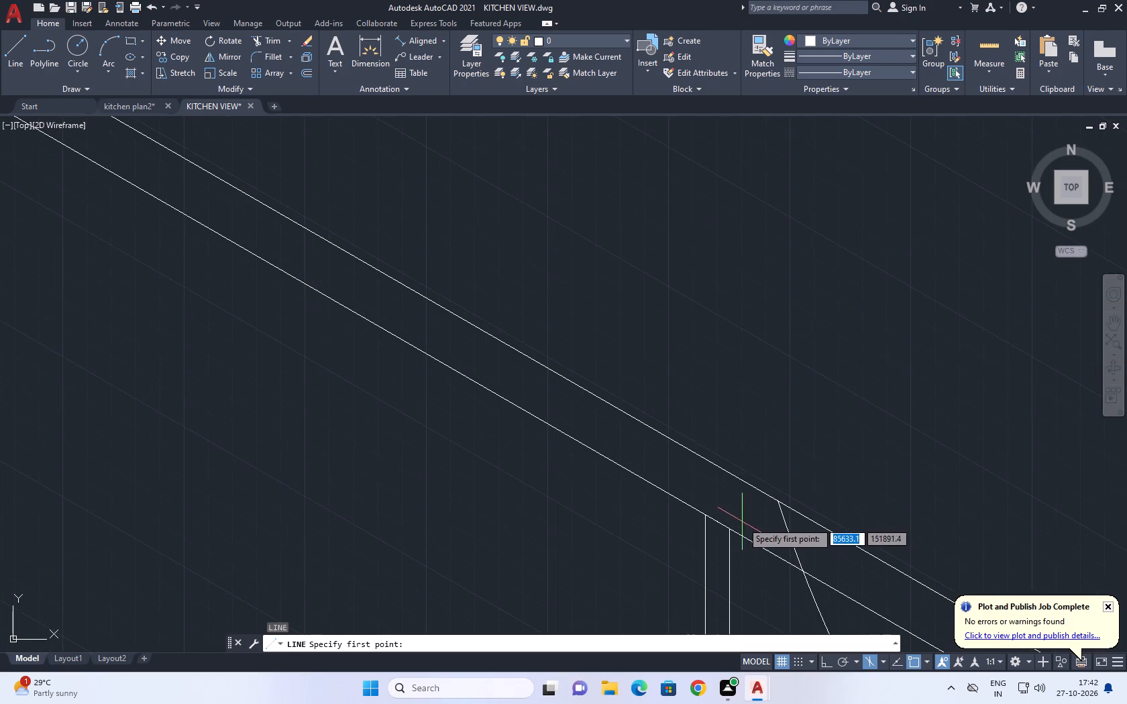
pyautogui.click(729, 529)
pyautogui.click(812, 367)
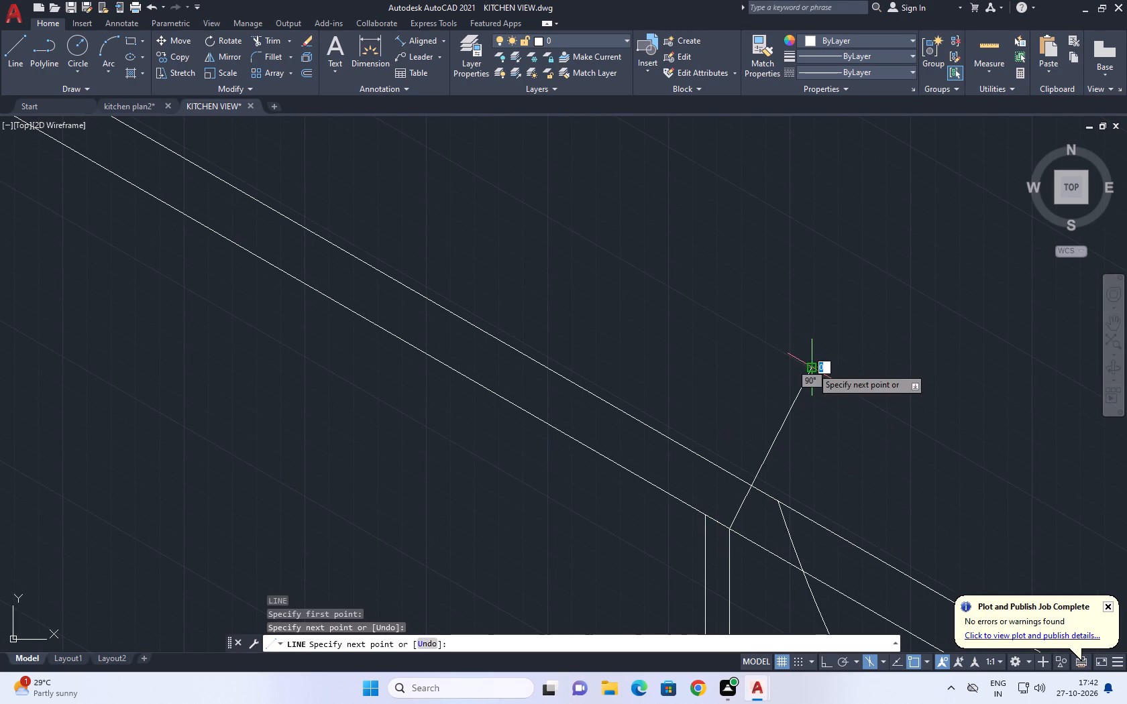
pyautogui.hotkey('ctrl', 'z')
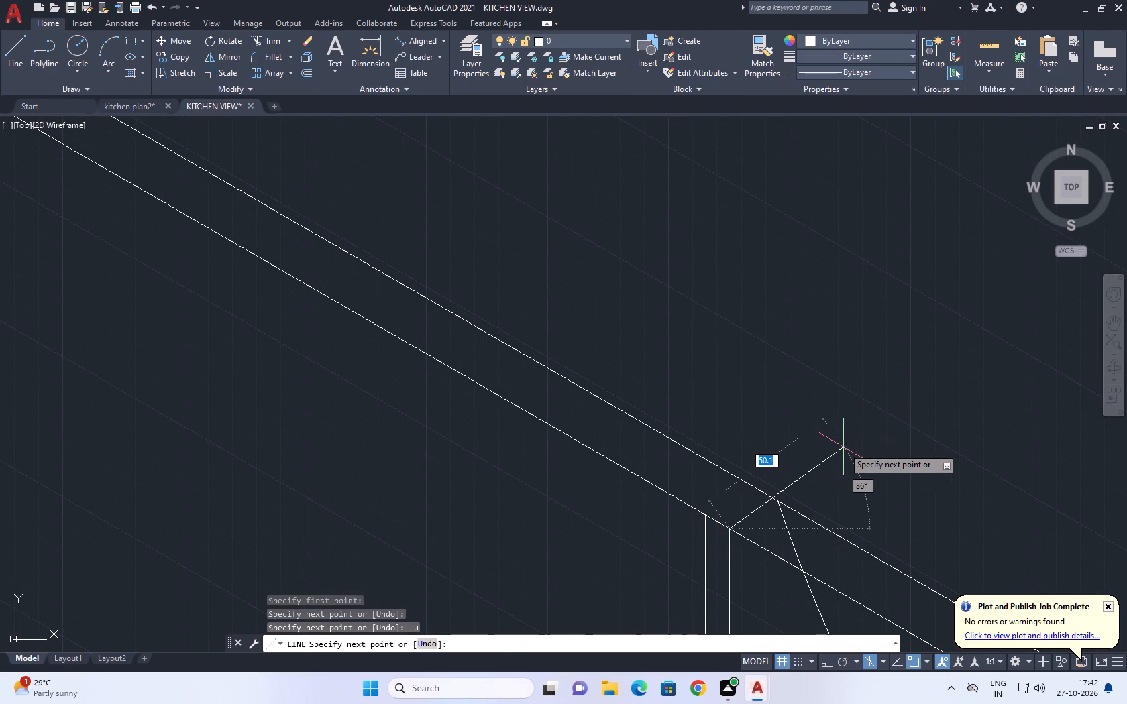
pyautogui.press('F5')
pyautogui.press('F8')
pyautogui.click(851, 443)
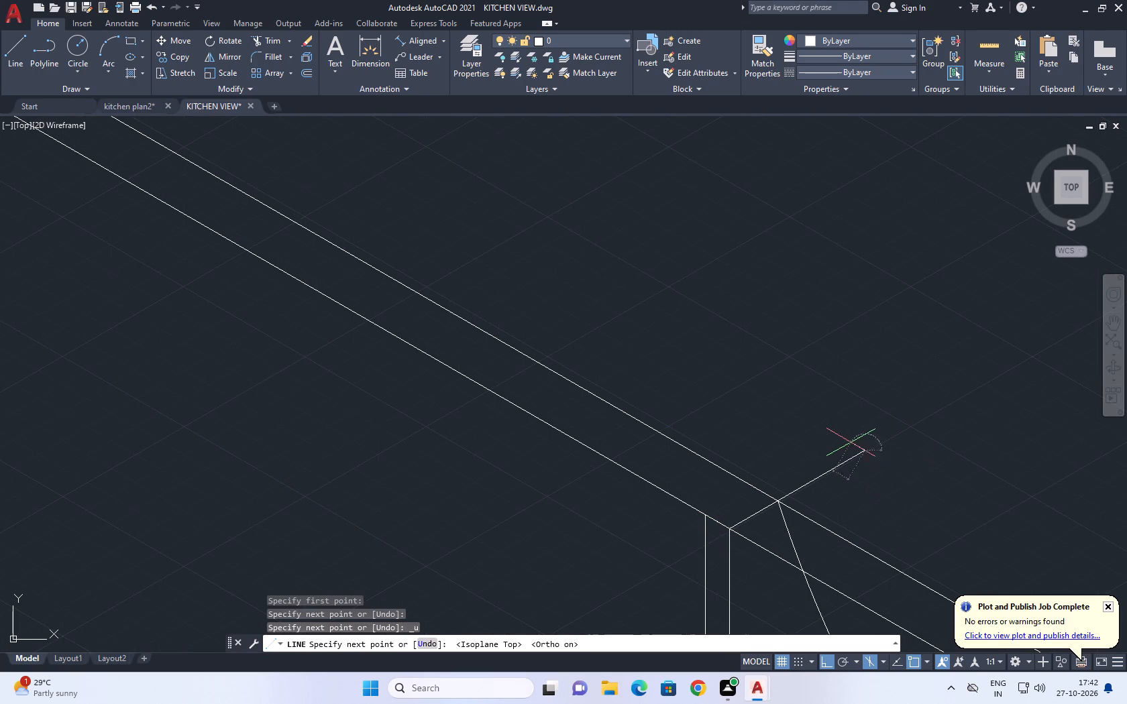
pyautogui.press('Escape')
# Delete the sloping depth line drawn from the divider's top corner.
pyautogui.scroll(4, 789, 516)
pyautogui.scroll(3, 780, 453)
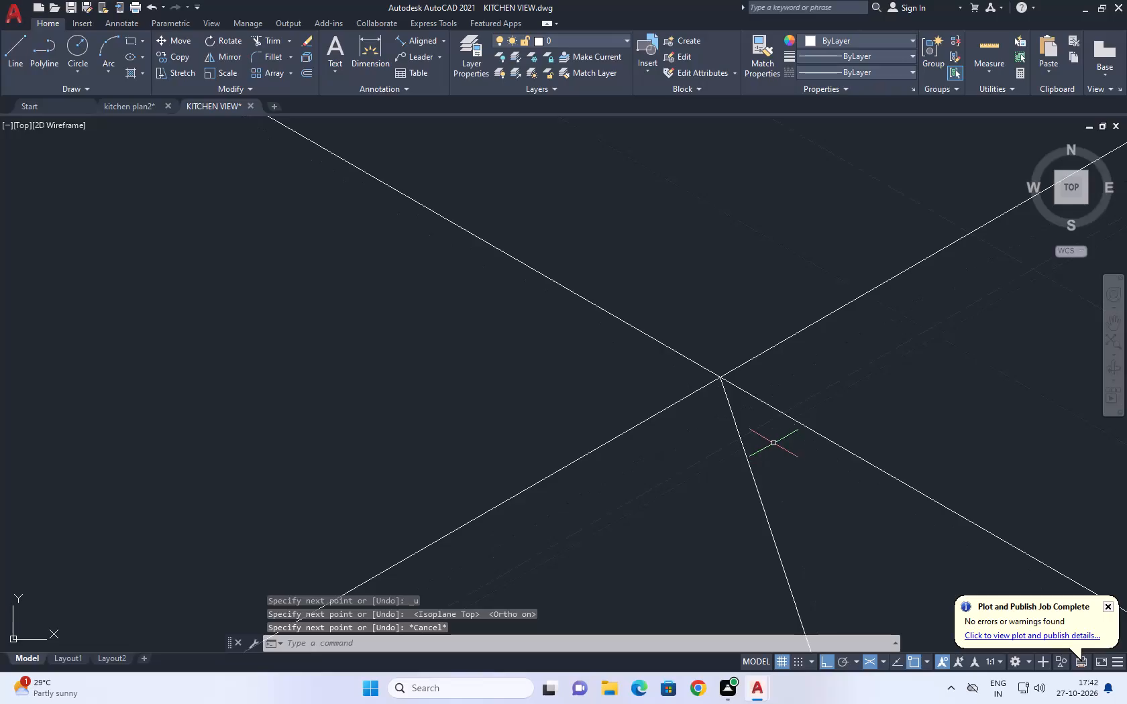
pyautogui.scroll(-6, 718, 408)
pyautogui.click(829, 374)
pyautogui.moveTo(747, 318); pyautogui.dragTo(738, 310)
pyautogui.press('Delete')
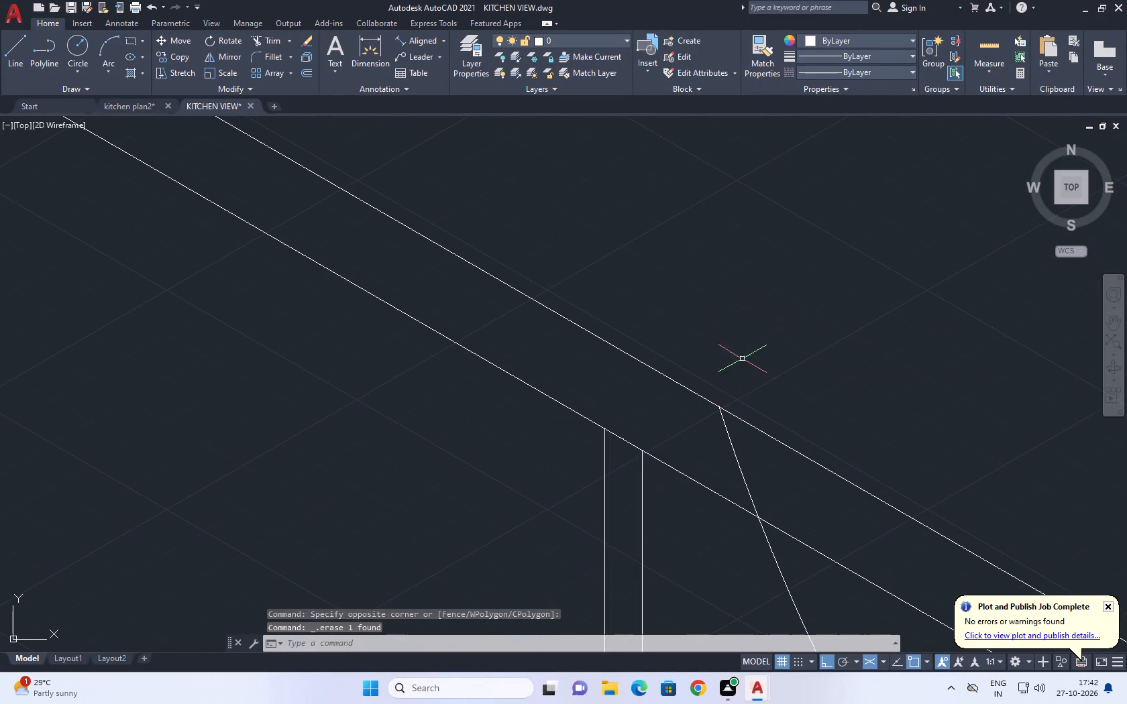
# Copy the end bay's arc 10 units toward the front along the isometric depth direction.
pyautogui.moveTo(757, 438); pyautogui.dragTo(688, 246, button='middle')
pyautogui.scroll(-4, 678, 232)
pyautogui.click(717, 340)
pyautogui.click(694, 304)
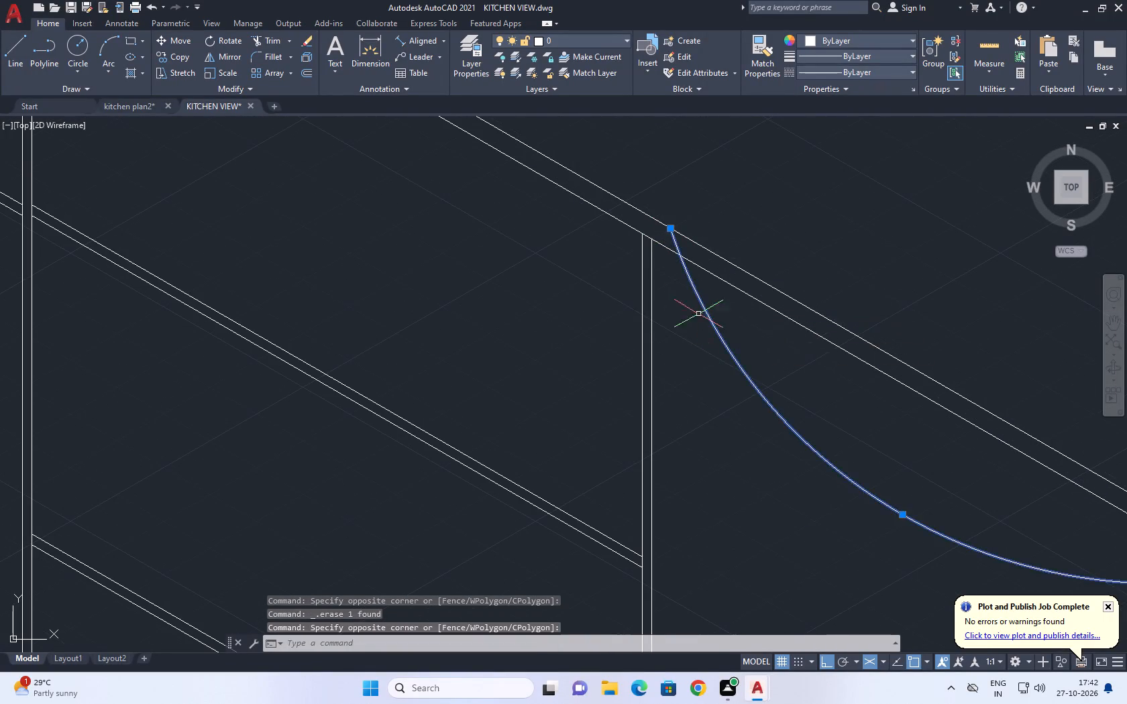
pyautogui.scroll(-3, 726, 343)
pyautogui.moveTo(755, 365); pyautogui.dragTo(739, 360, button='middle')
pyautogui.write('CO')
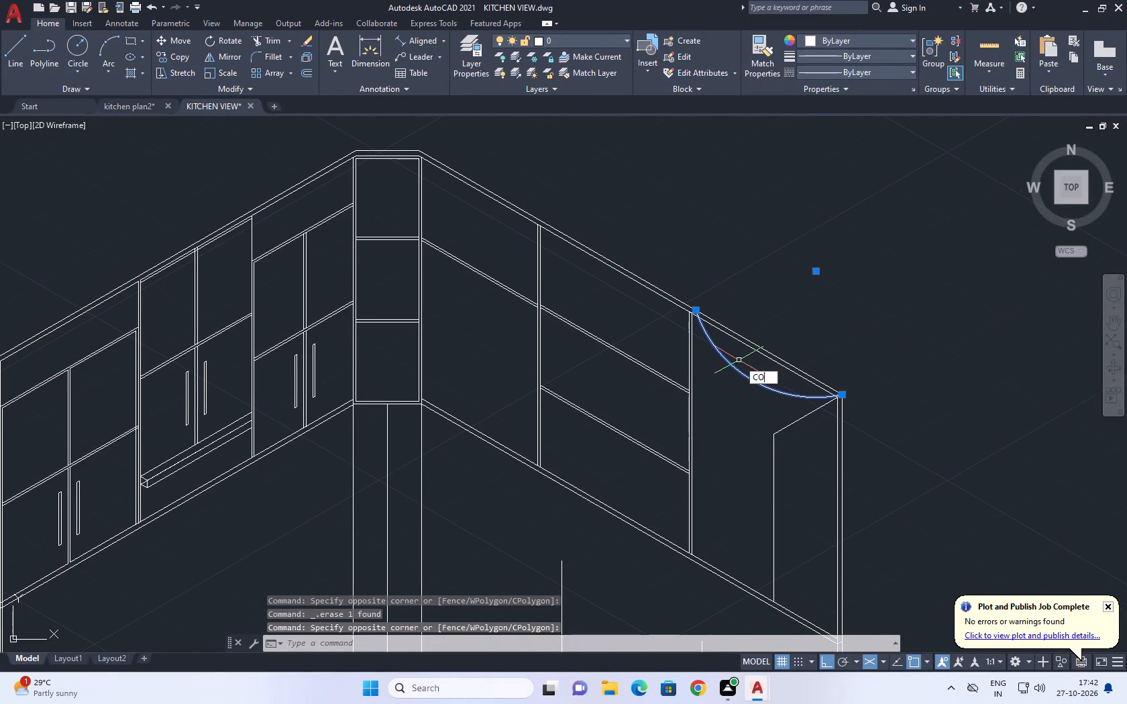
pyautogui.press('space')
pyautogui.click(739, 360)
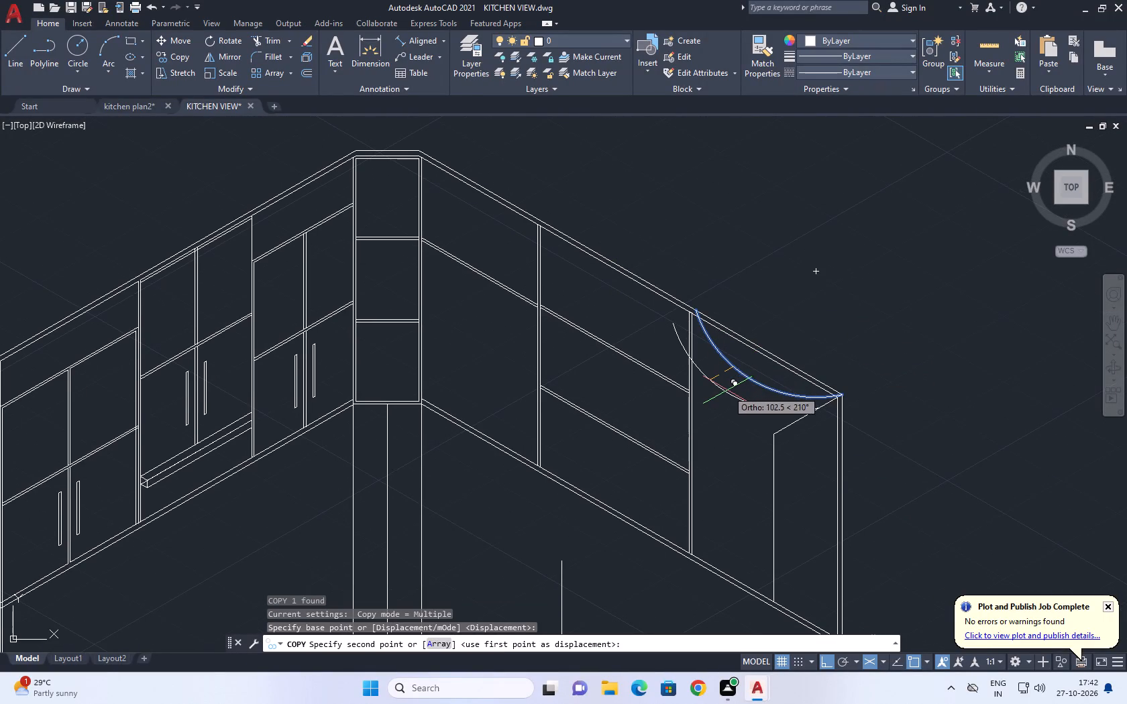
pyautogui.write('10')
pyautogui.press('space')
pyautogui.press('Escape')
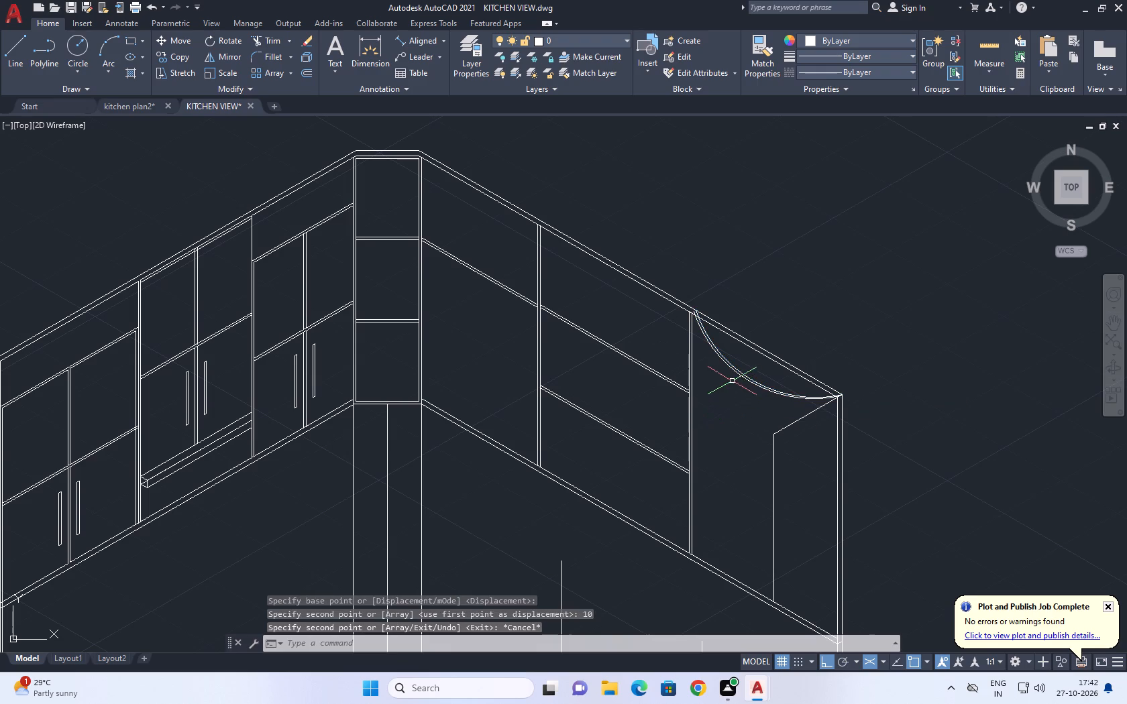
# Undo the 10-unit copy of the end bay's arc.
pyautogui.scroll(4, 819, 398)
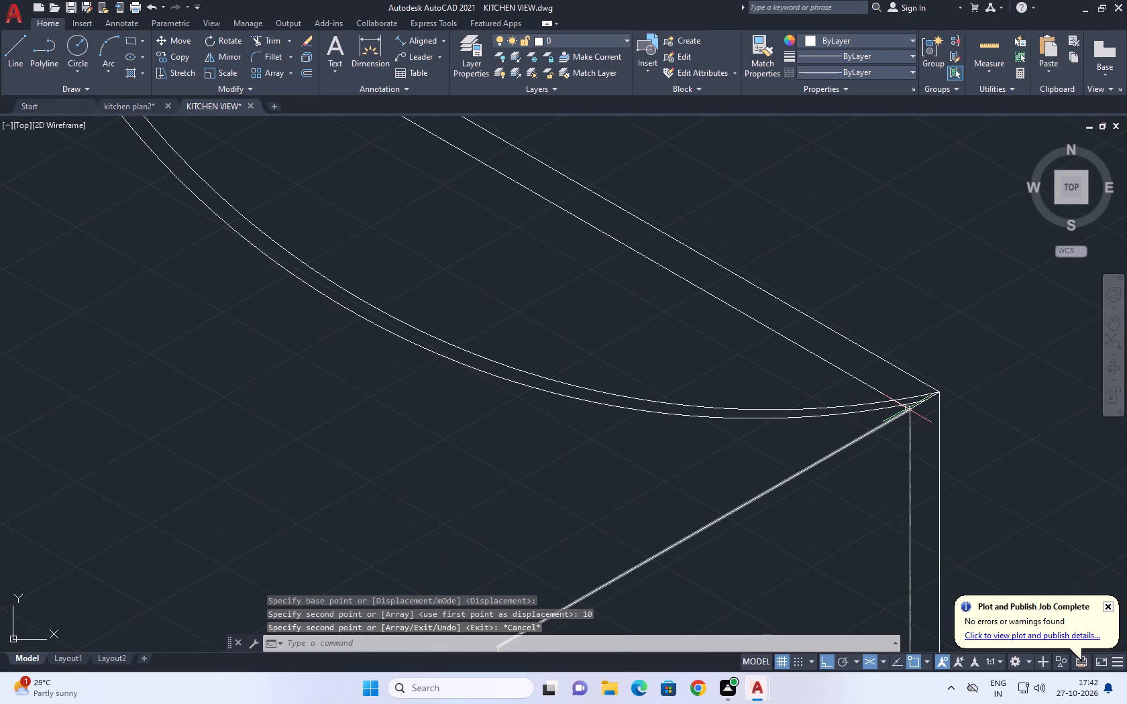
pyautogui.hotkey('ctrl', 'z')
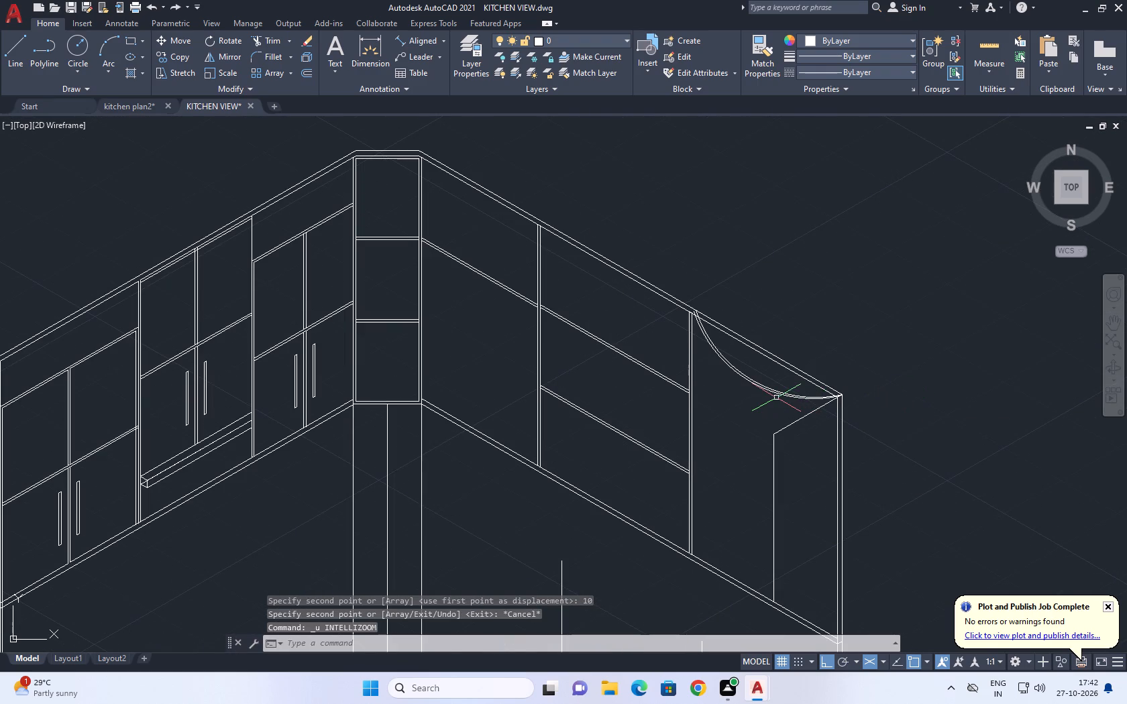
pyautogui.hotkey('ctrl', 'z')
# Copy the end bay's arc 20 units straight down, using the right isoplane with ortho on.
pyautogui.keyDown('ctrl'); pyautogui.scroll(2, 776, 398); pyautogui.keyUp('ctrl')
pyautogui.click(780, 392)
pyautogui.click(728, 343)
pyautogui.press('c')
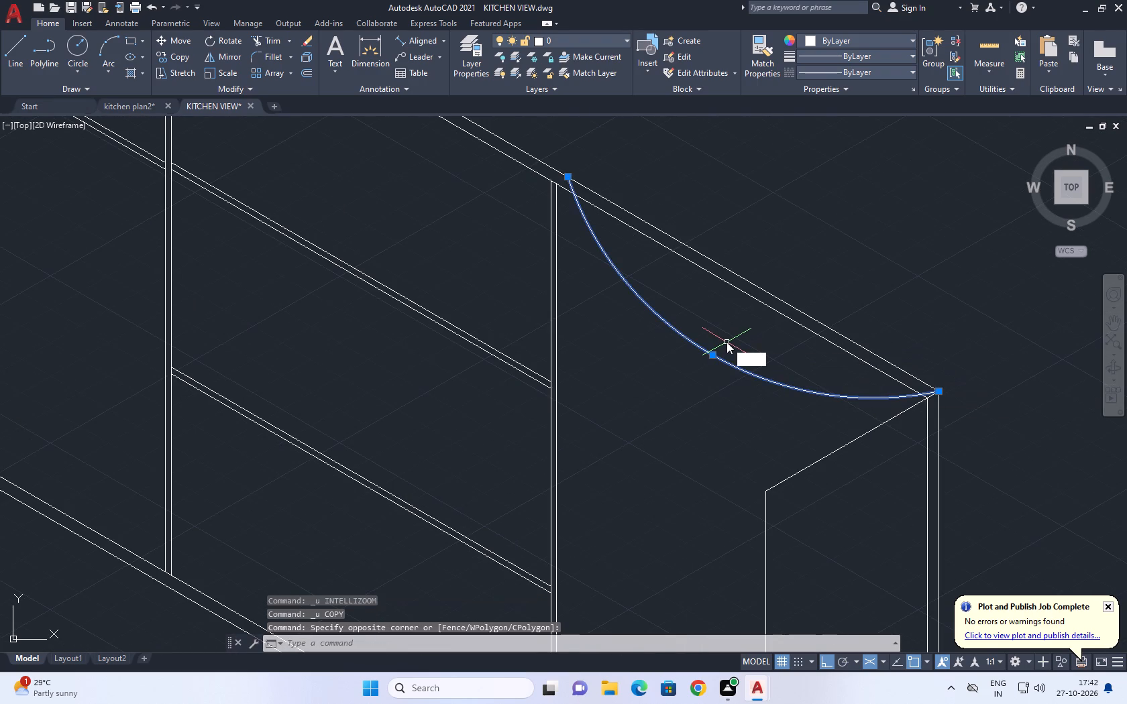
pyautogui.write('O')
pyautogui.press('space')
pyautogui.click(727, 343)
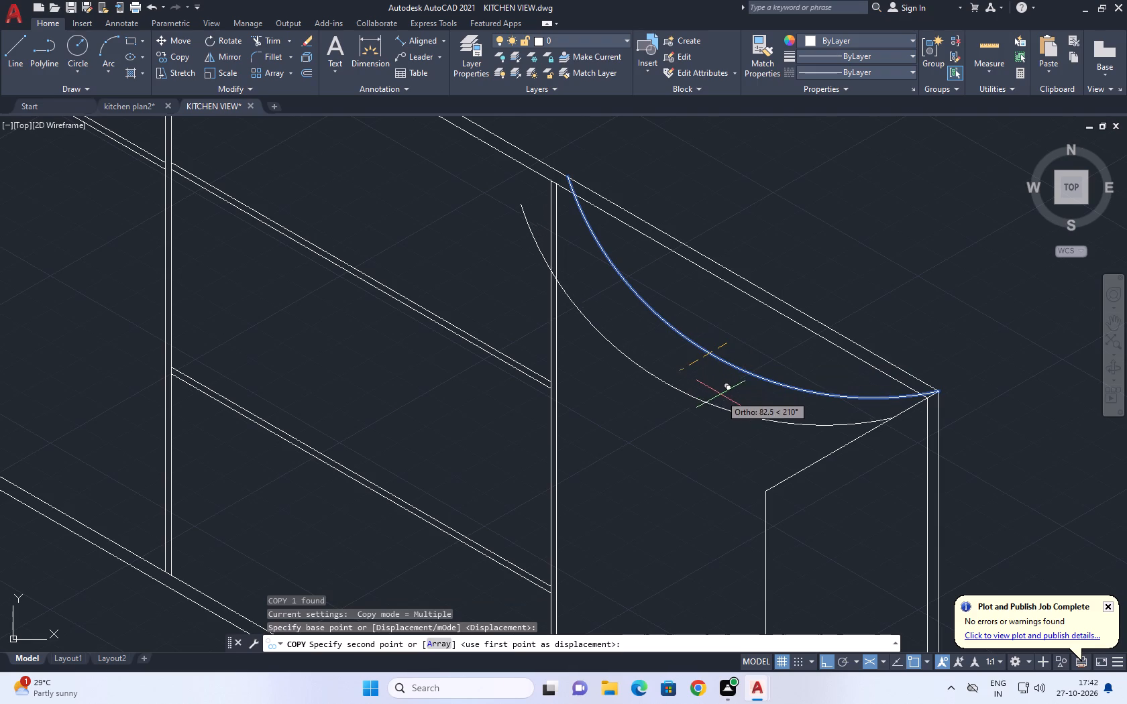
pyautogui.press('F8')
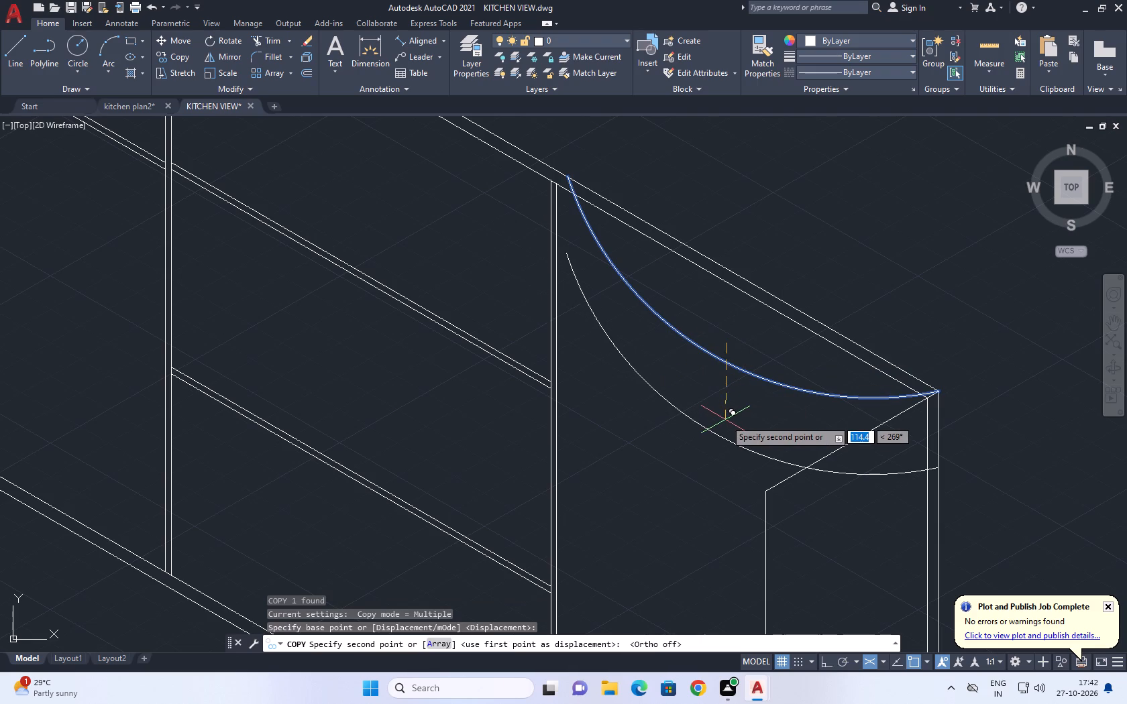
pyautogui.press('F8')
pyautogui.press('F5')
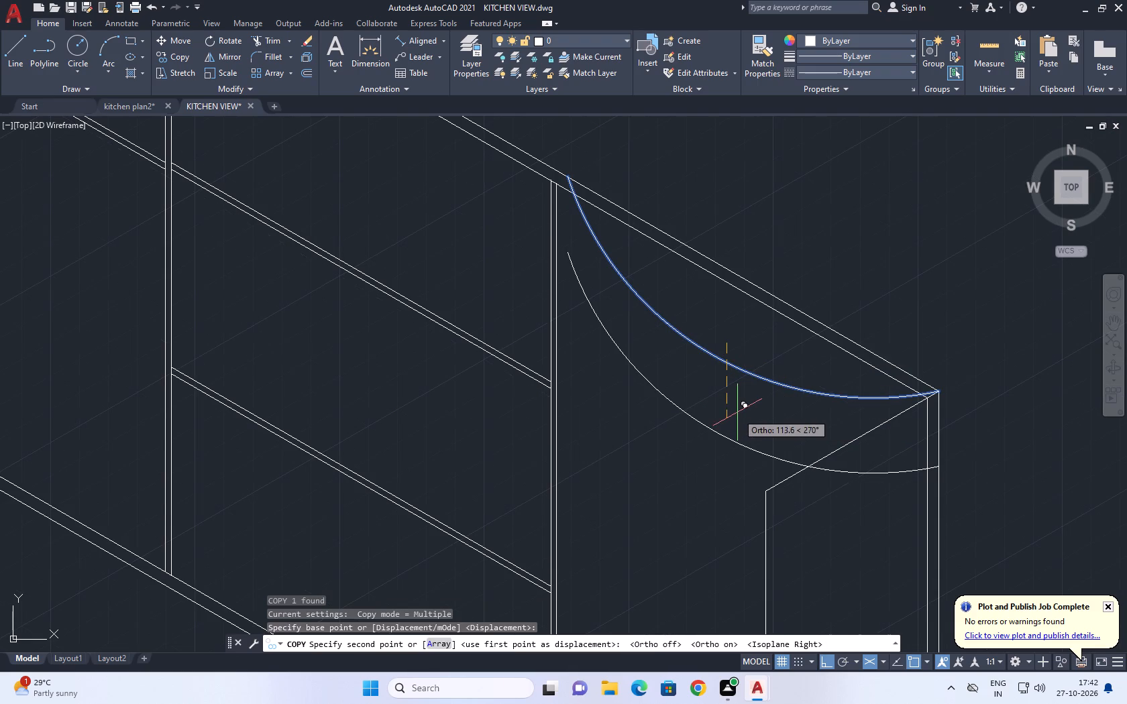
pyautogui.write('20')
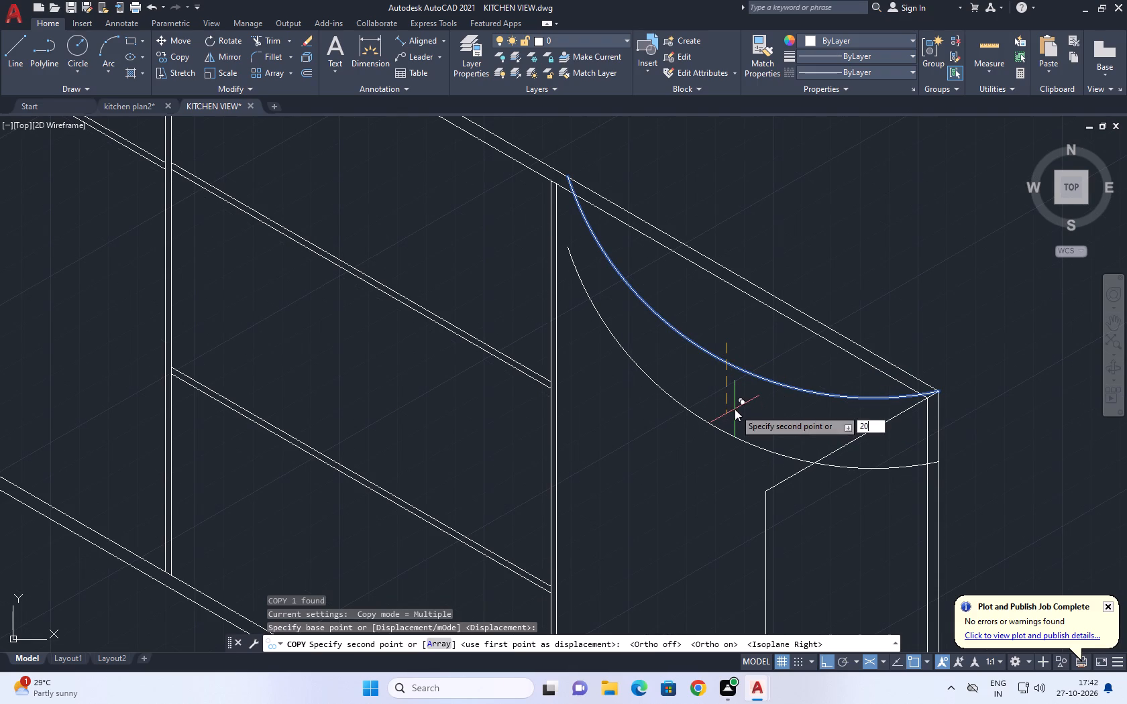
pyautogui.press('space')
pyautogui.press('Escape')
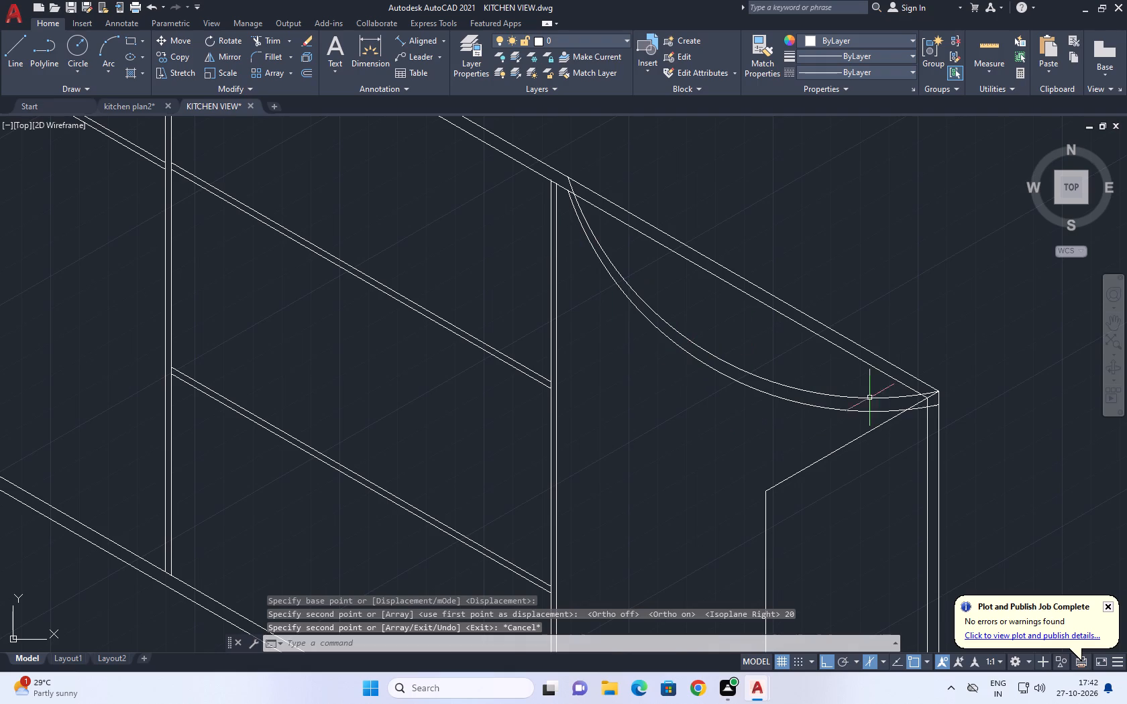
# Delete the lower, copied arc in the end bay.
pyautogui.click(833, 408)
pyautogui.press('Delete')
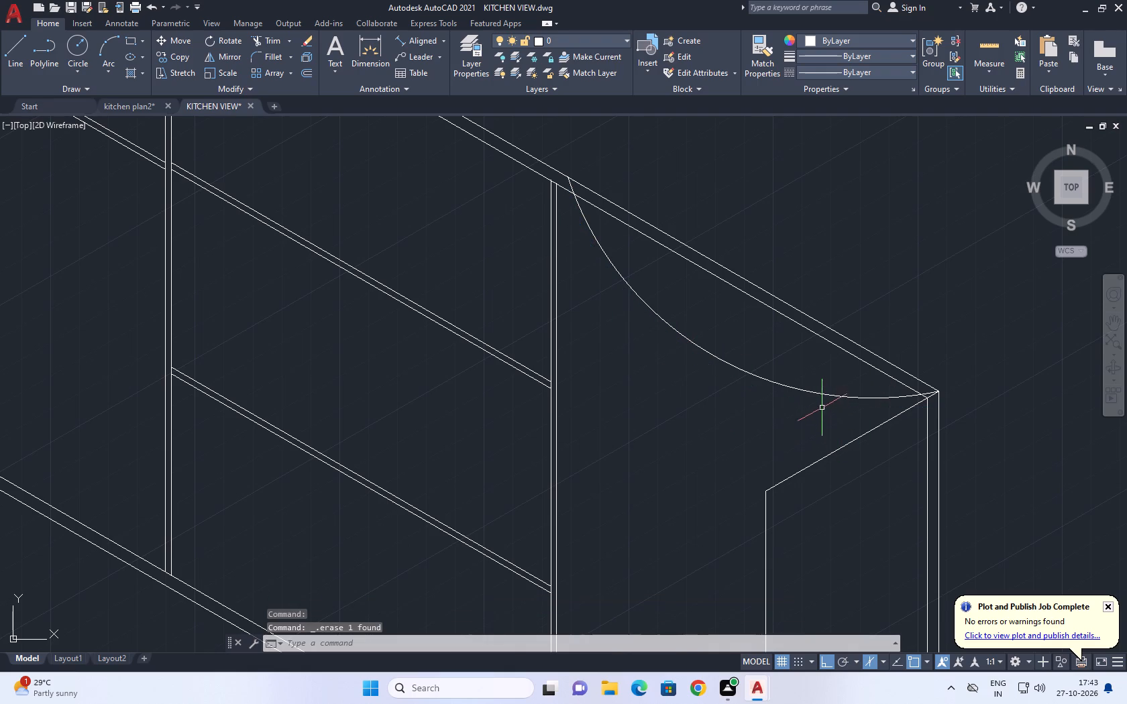
# Move the remaining arc from the cabinet's outer top corner back toward its inner top corner.
pyautogui.click(820, 394)
pyautogui.moveTo(633, 294); pyautogui.dragTo(650, 328, button='middle')
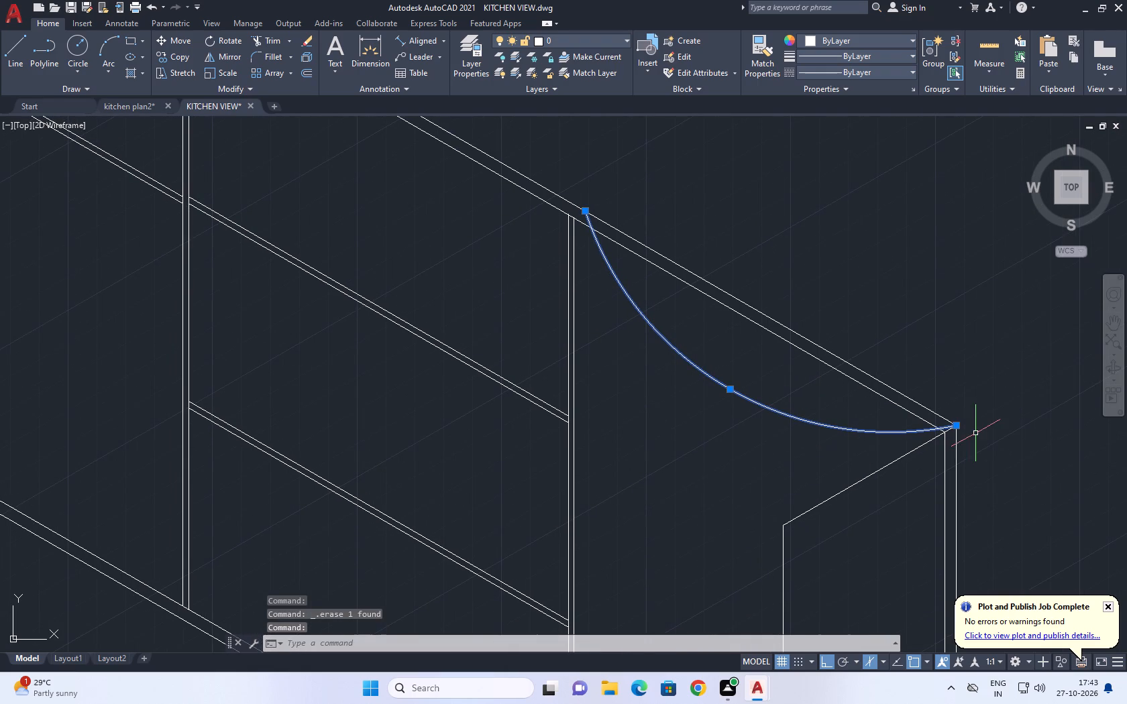
pyautogui.middleClick(975, 433)
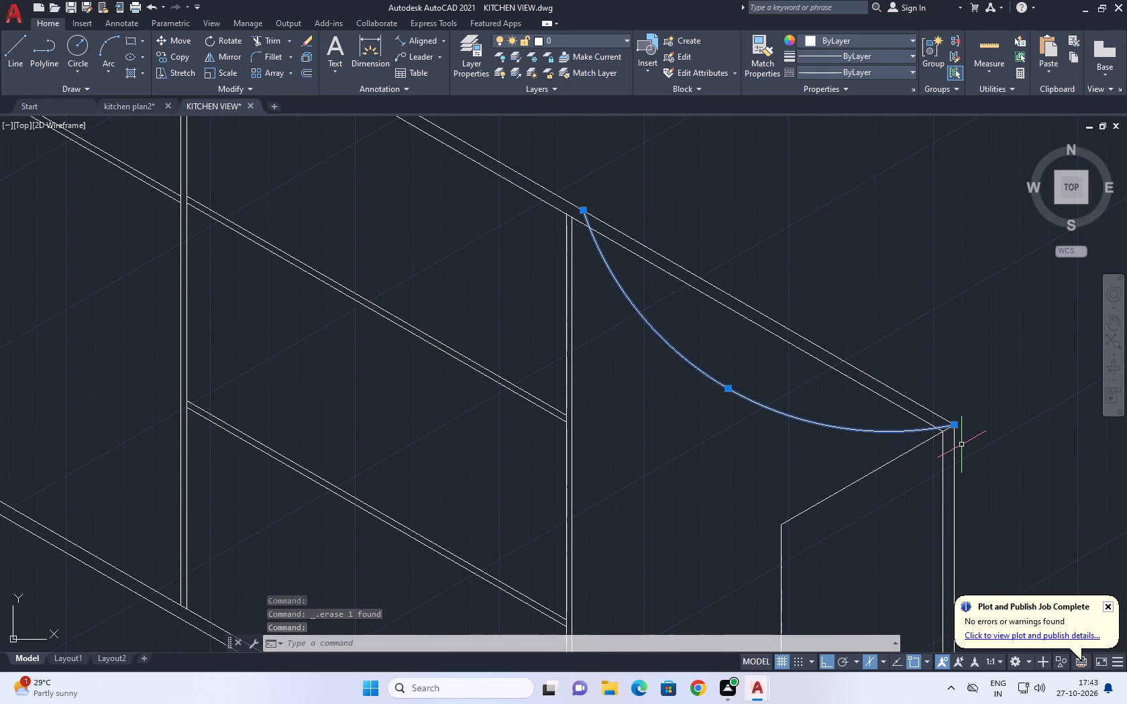
pyautogui.press('m')
pyautogui.press('space')
pyautogui.click(952, 430)
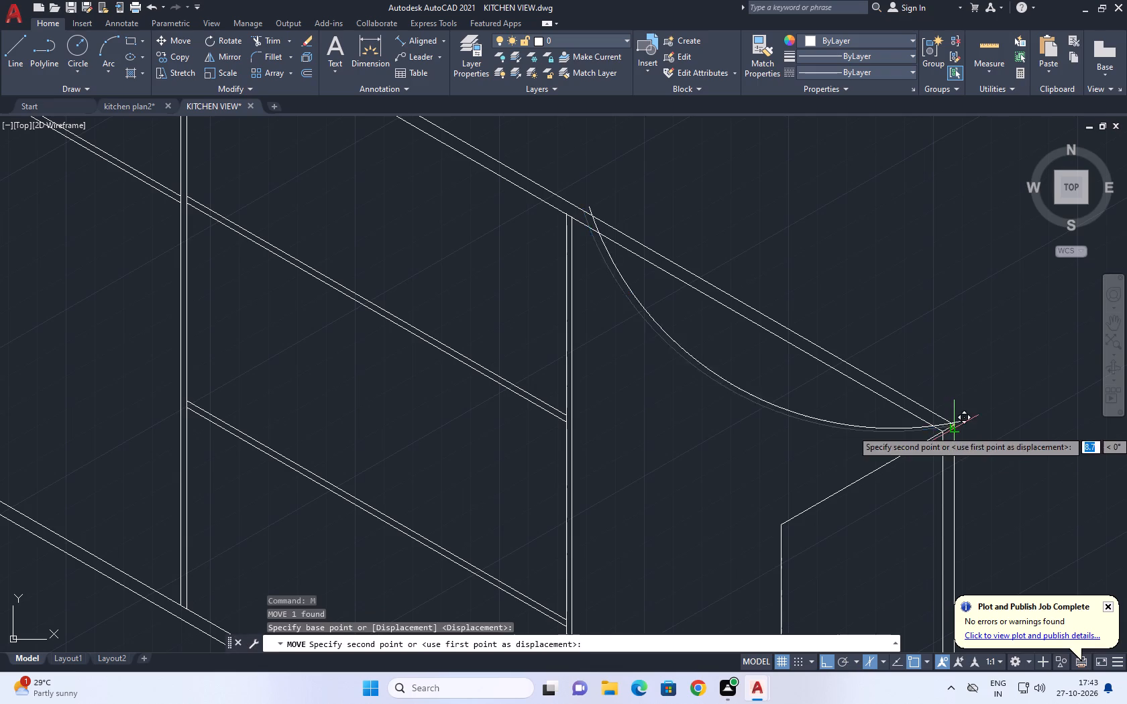
pyautogui.scroll(2, 947, 436)
pyautogui.click(929, 430)
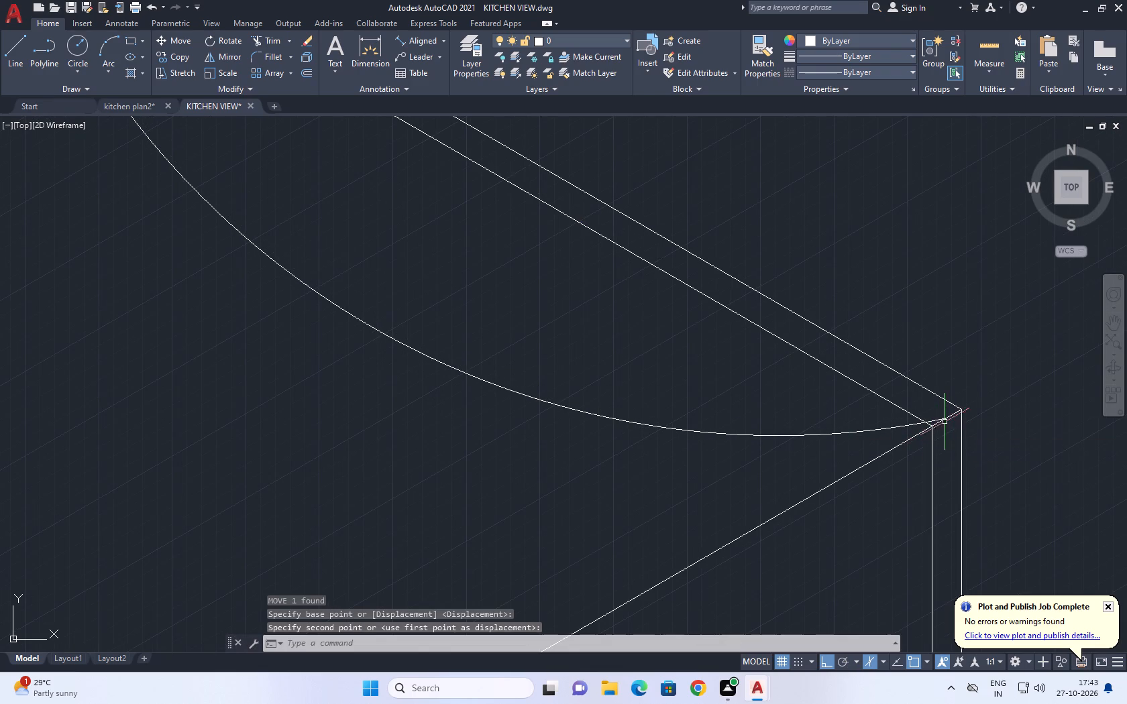
# Stretch the arc's ends onto the cabinet's inner top corner and the end bay divider's top corner.
pyautogui.scroll(2, 940, 421)
pyautogui.click(939, 420)
pyautogui.press('Escape')
pyautogui.click(924, 419)
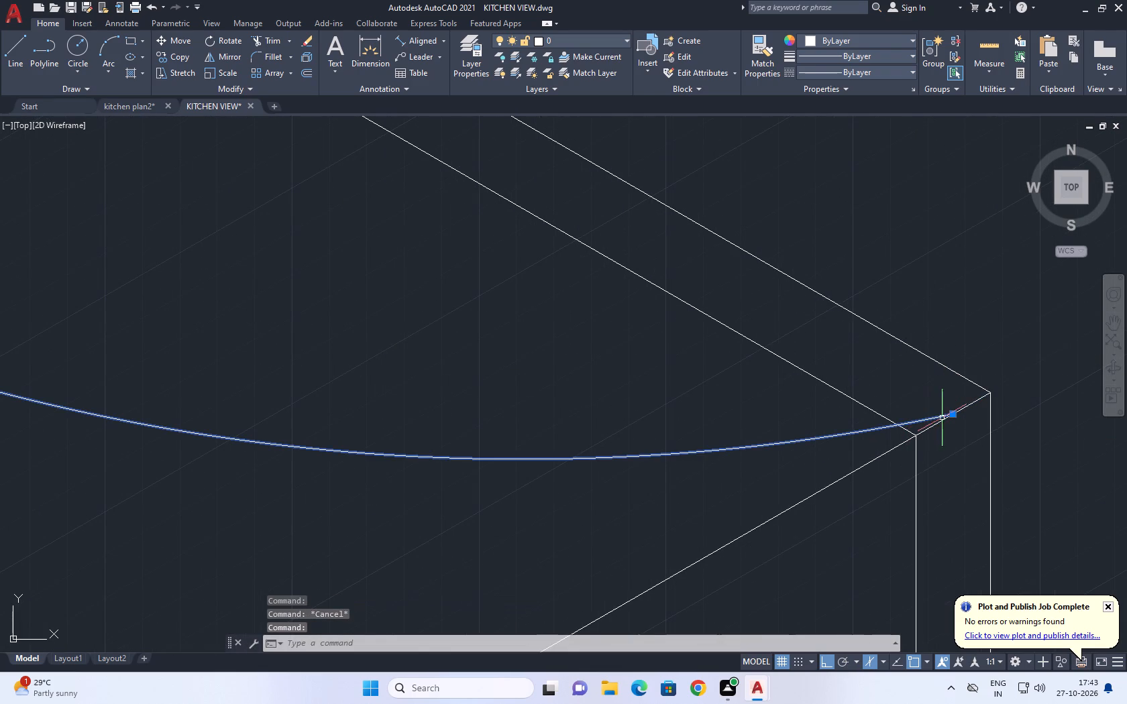
pyautogui.click(952, 417)
pyautogui.click(913, 439)
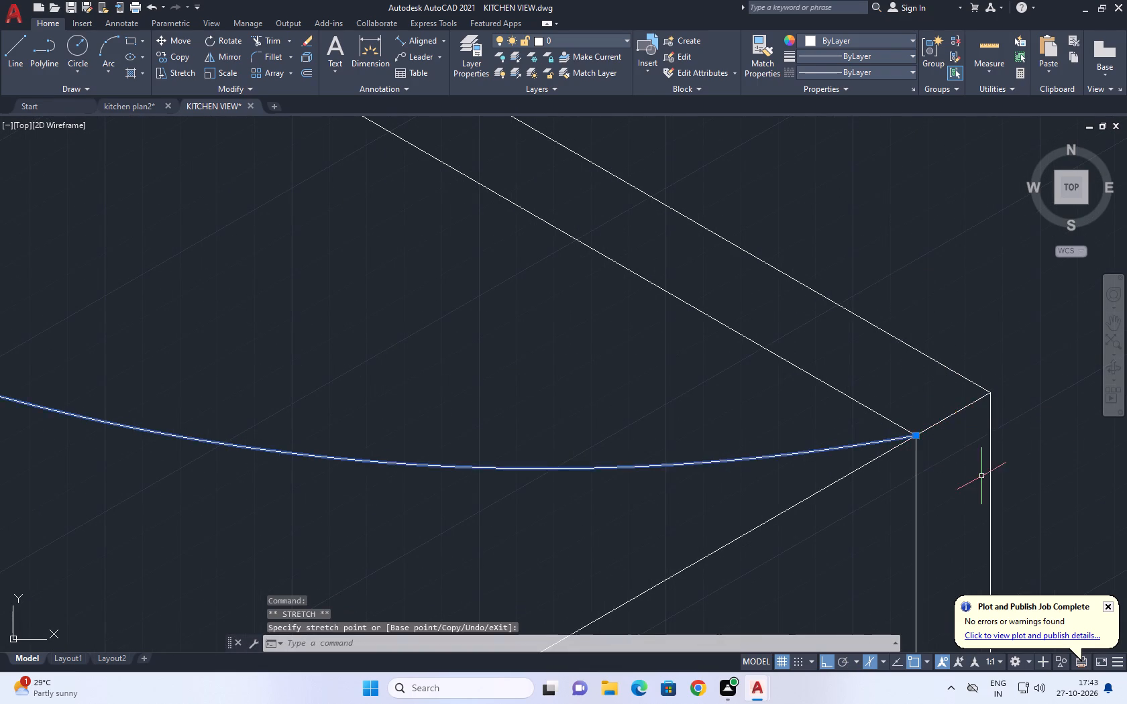
pyautogui.scroll(-6, 981, 480)
pyautogui.scroll(4, 763, 333)
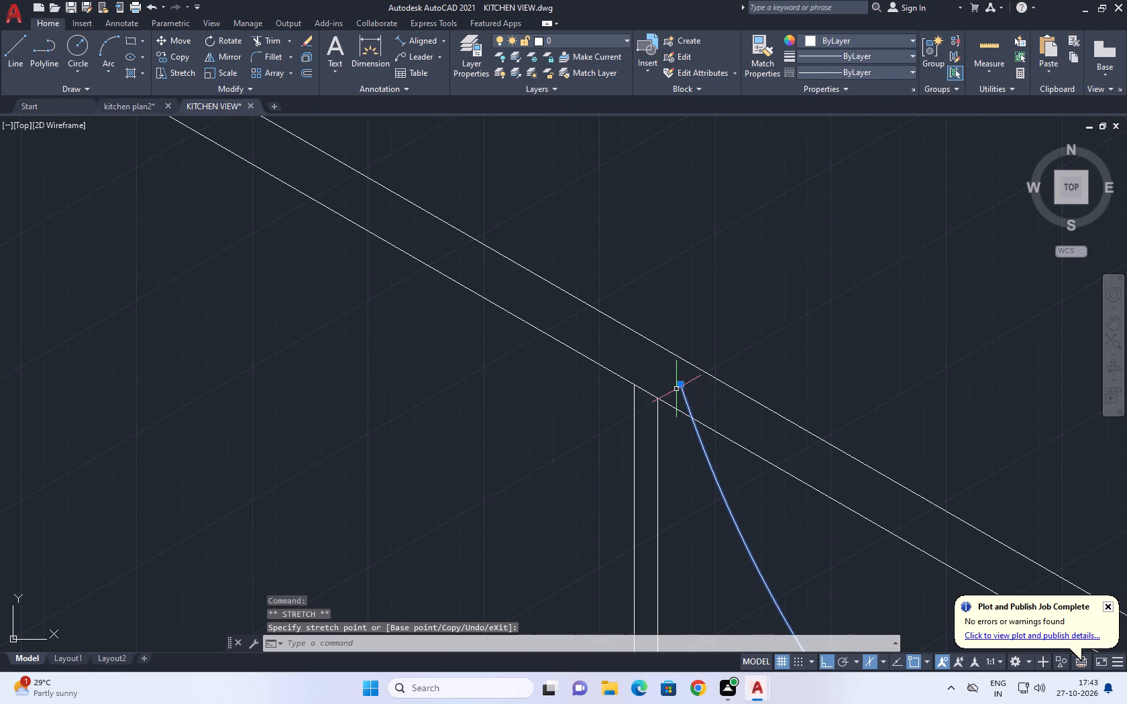
pyautogui.click(680, 386)
pyautogui.click(663, 395)
pyautogui.scroll(-6, 690, 361)
pyautogui.press('Escape')
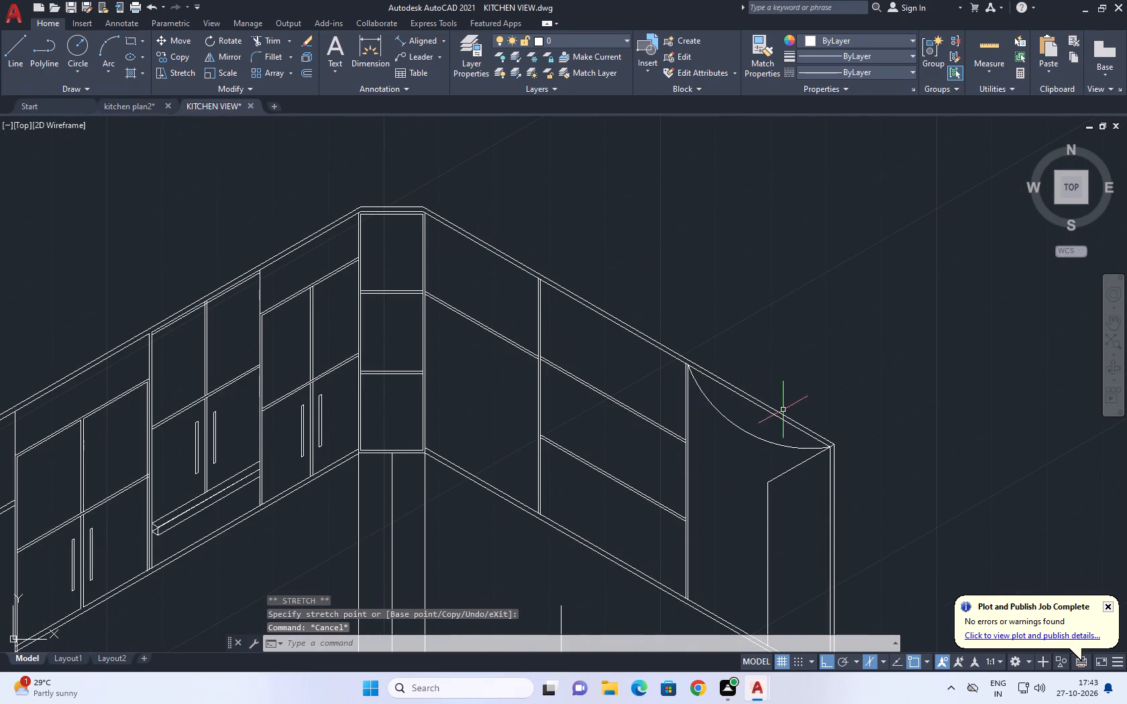
# Copy the end bay's arc 10 units straight down to give the top curved shelf its thickness.
pyautogui.scroll(3, 813, 451)
pyautogui.moveTo(780, 410); pyautogui.dragTo(792, 397, button='middle')
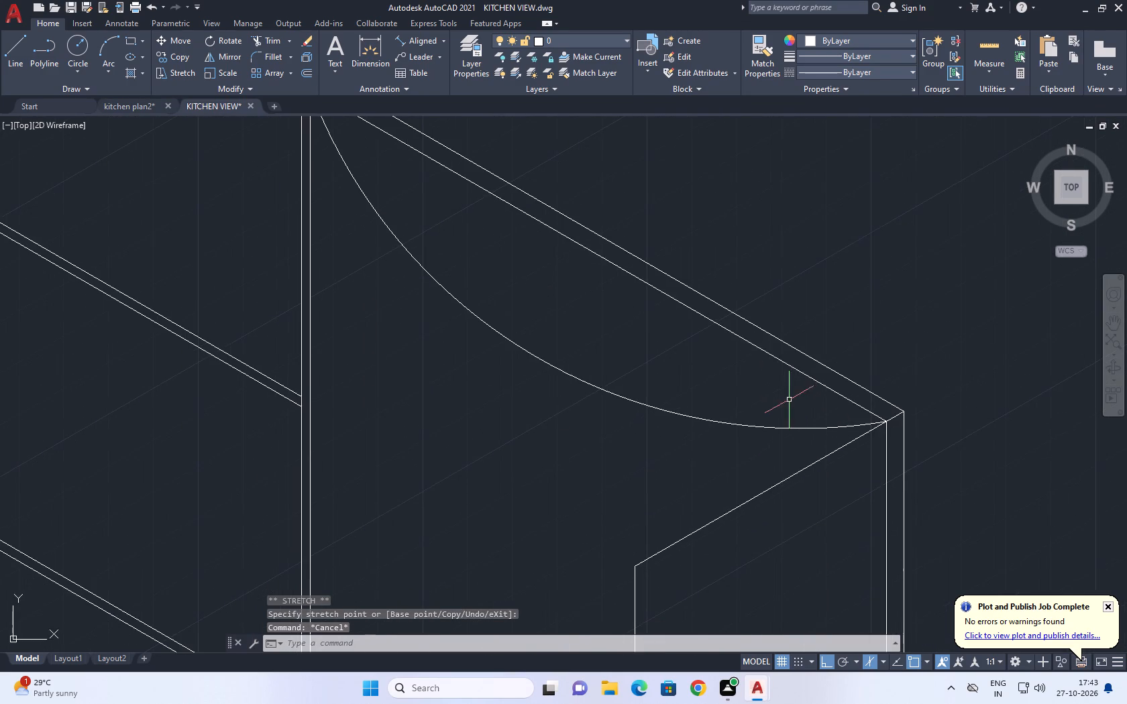
pyautogui.scroll(-2, 759, 429)
pyautogui.click(737, 430)
pyautogui.click(702, 411)
pyautogui.moveTo(682, 414); pyautogui.dragTo(761, 447, button='middle')
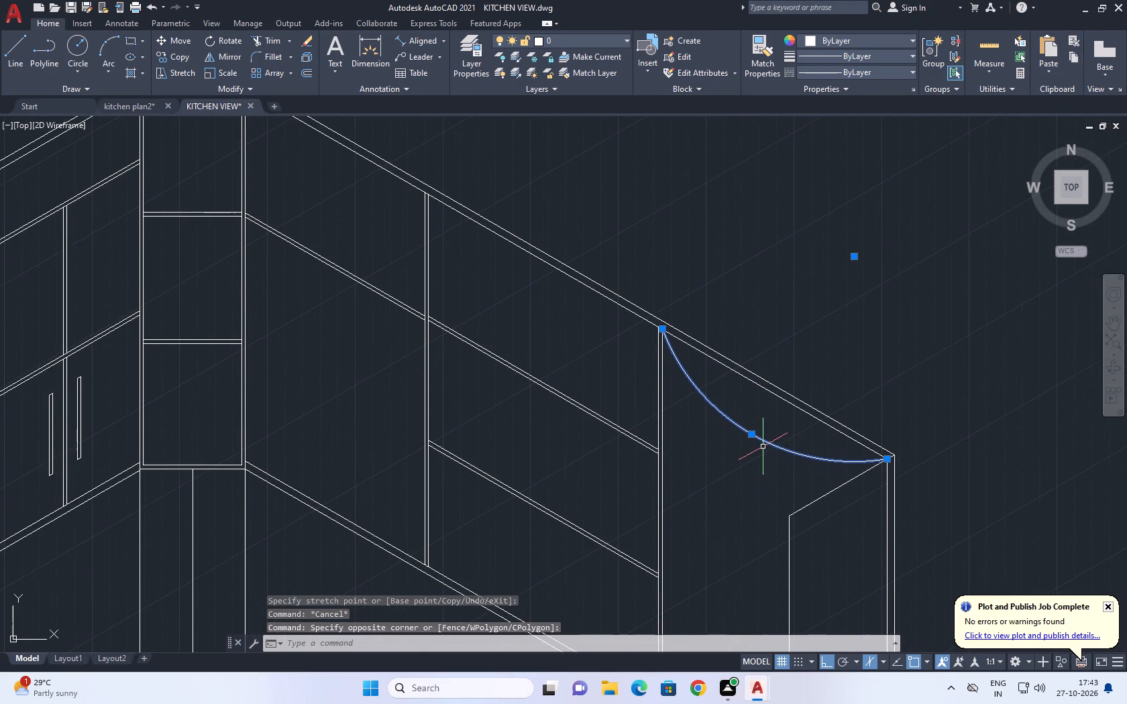
pyautogui.press('c')
pyautogui.write('O')
pyautogui.press('space')
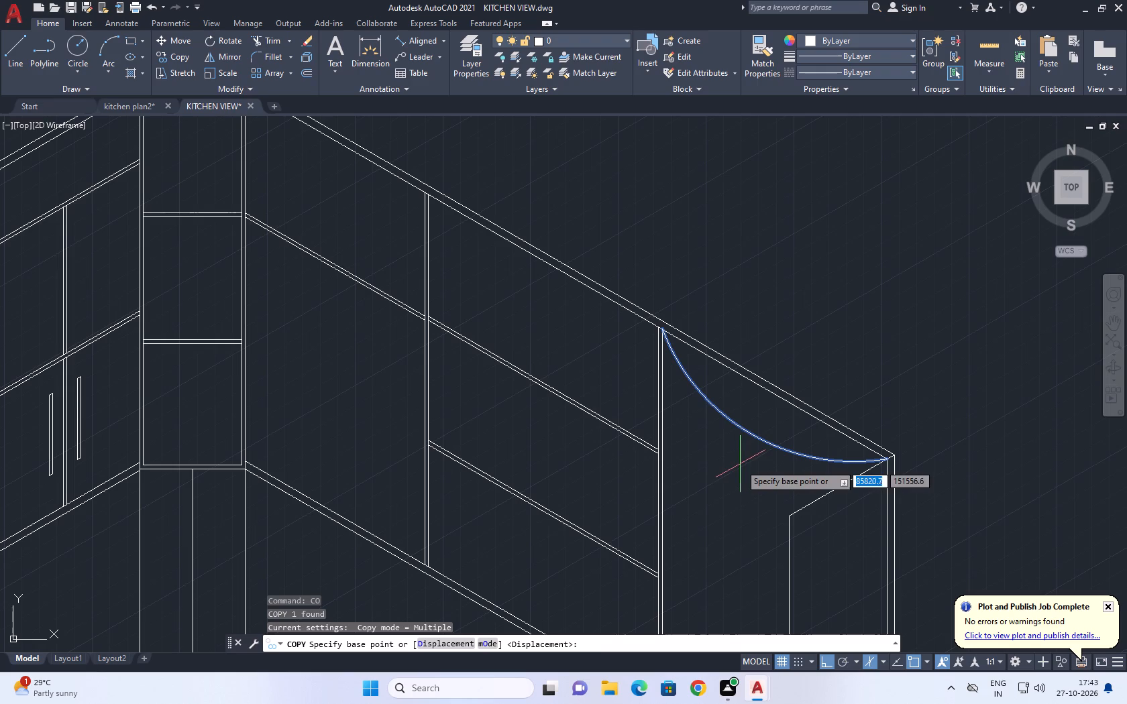
pyautogui.click(753, 453)
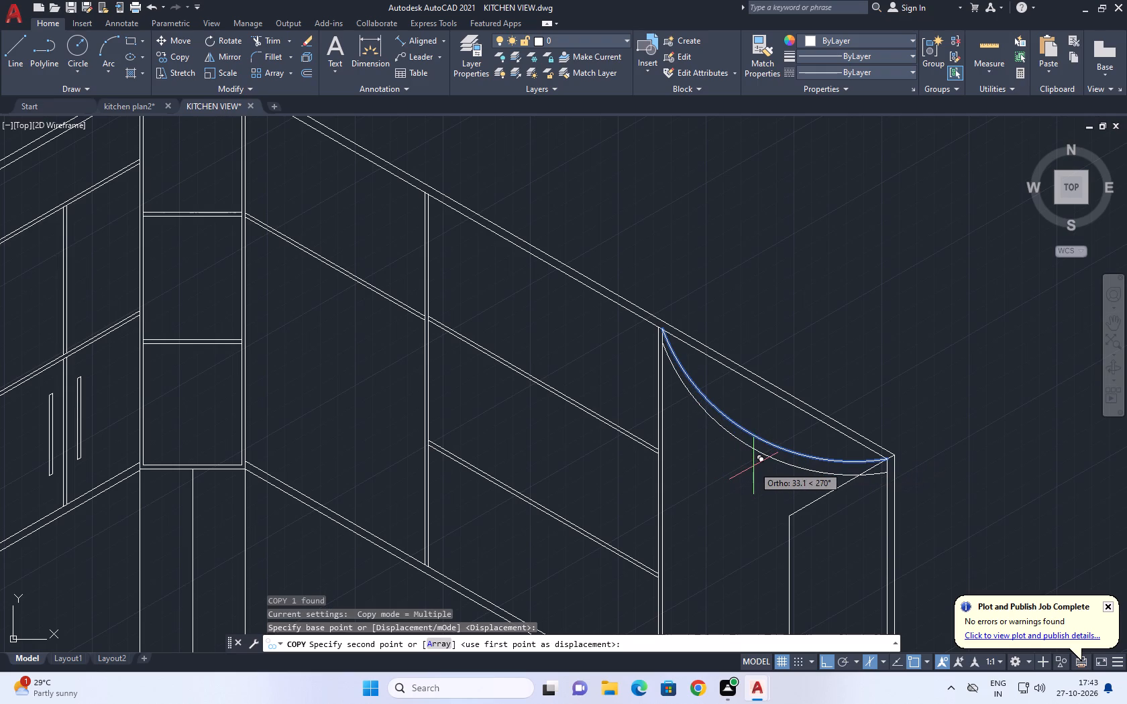
pyautogui.press('1')
pyautogui.write('0')
pyautogui.press('space')
pyautogui.press('Escape')
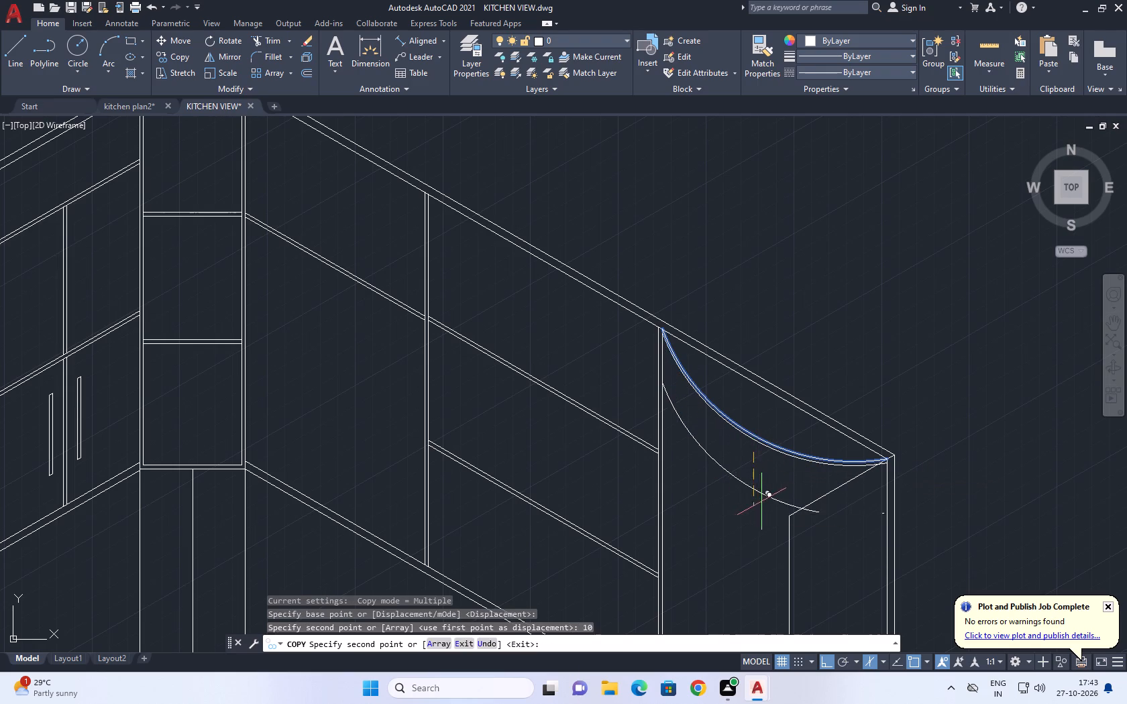
# Trim the short piece of the sloping panel line between the two arcs at the cabinet's outer corner.
pyautogui.moveTo(790, 472); pyautogui.dragTo(787, 392, button='middle')
pyautogui.scroll(4, 855, 386)
pyautogui.press('t')
pyautogui.press('r')
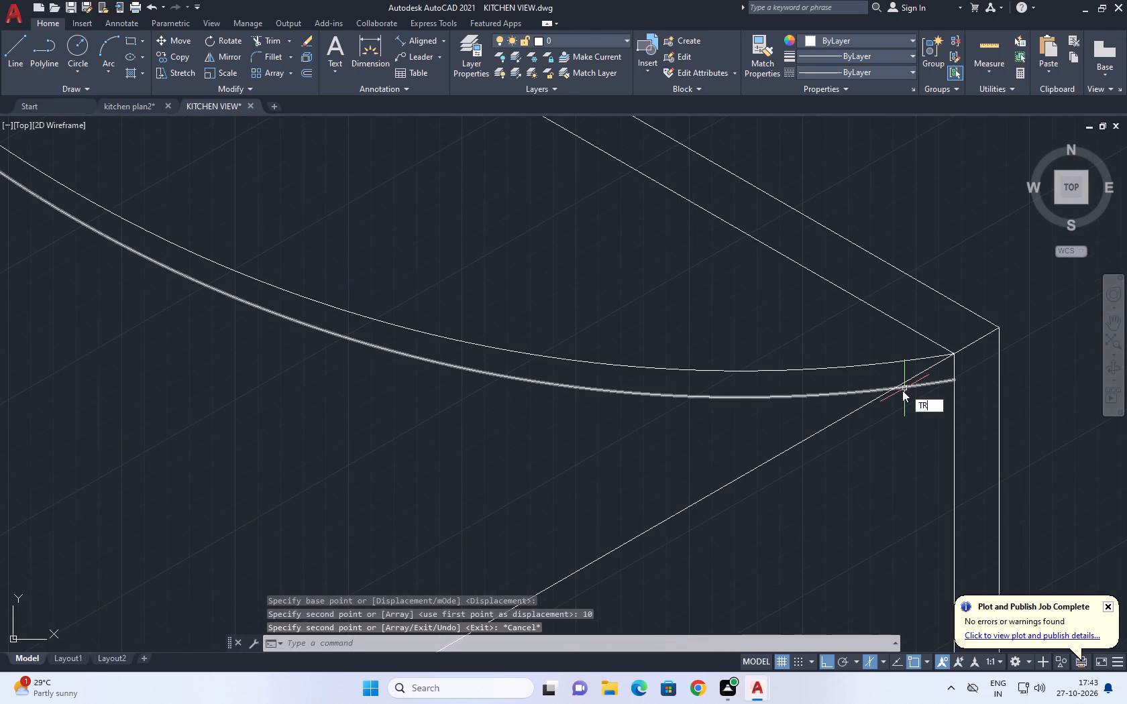
pyautogui.press('space')
pyautogui.click(918, 375)
pyautogui.press('Escape')
# Copy both top shelf arcs as a fitted array of 3 items, about 778 units straight down the end bay.
pyautogui.scroll(-3, 906, 401)
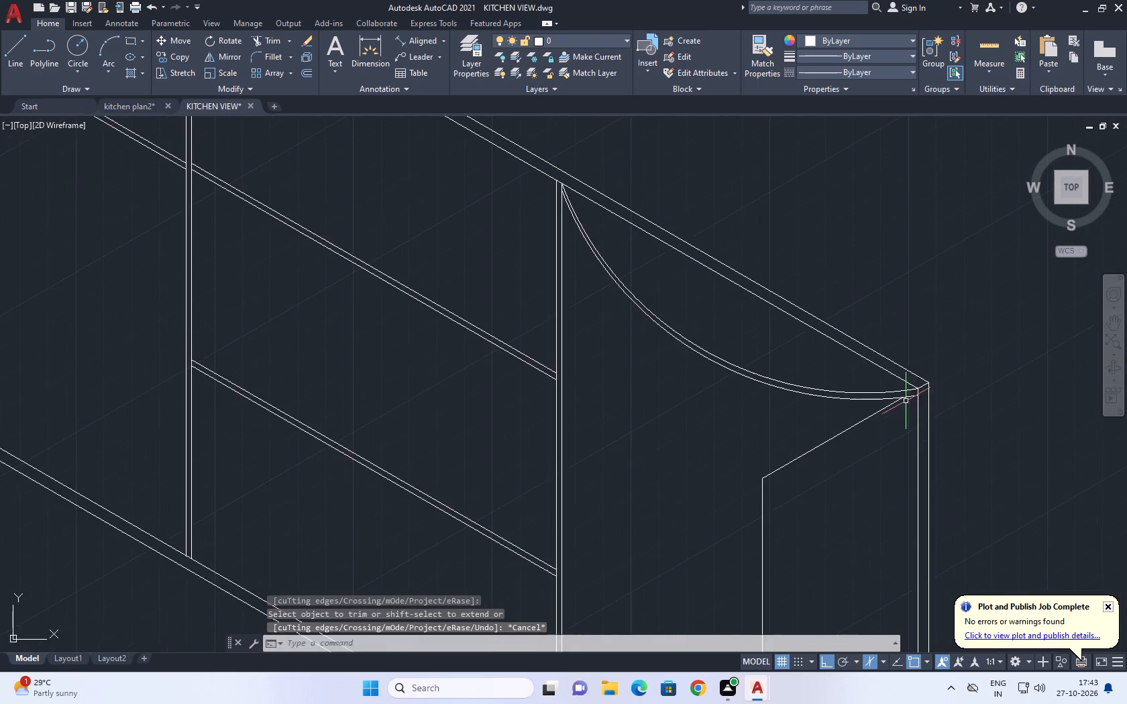
pyautogui.moveTo(853, 431); pyautogui.dragTo(841, 291, button='middle')
pyautogui.scroll(-2, 820, 315)
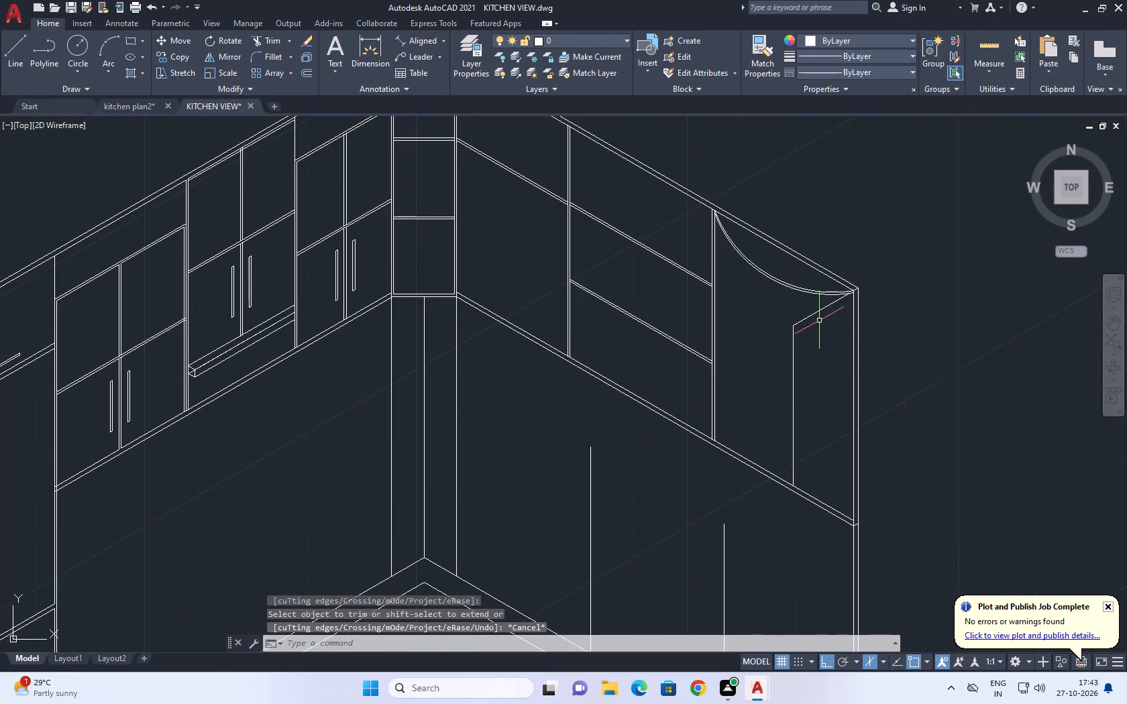
pyautogui.click(782, 270)
pyautogui.click(767, 290)
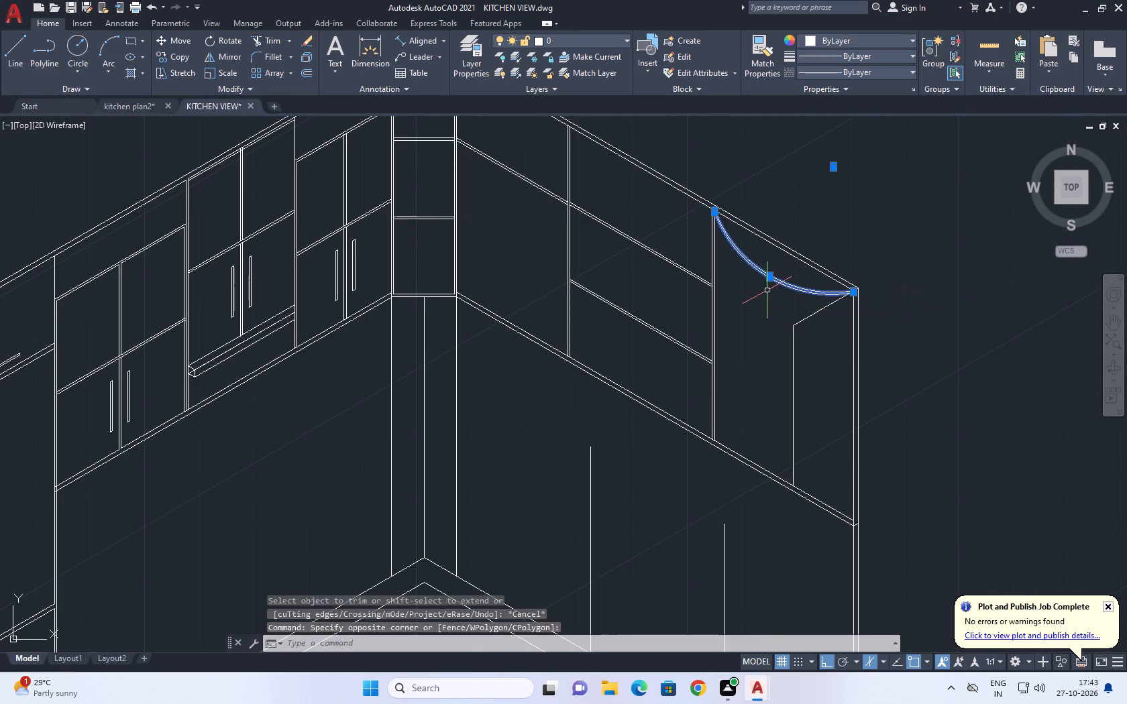
pyautogui.press('c')
pyautogui.write('O')
pyautogui.press('space')
pyautogui.click(765, 291)
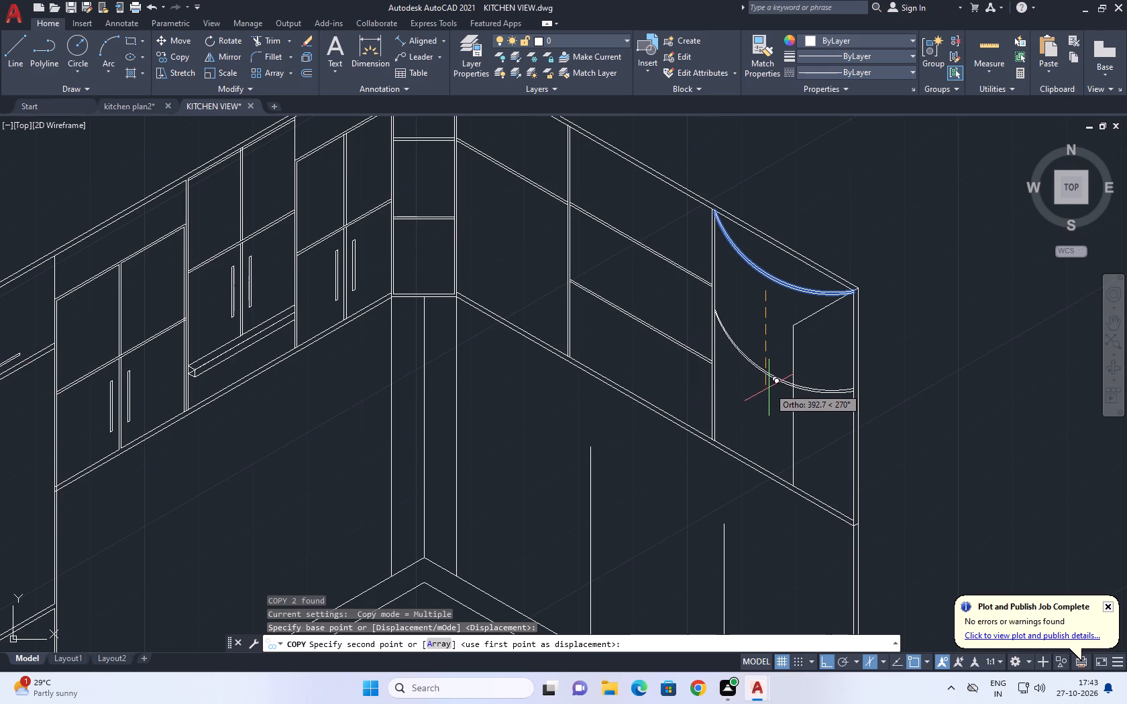
pyautogui.write('AR')
pyautogui.press('space')
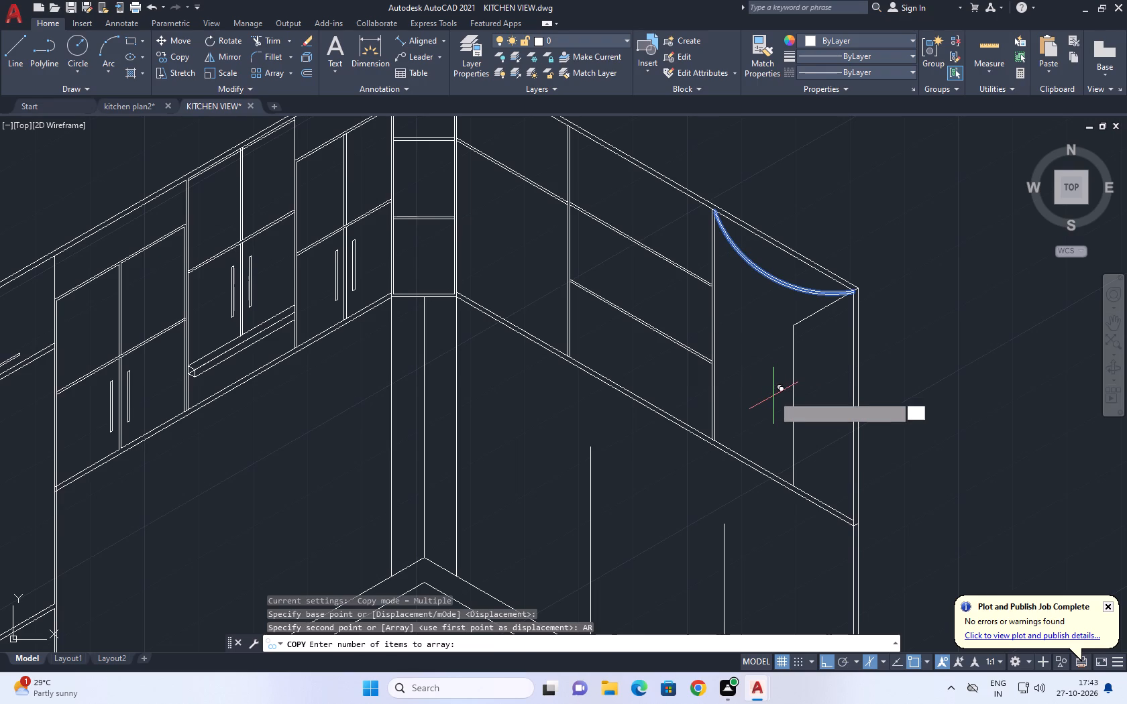
pyautogui.press('3')
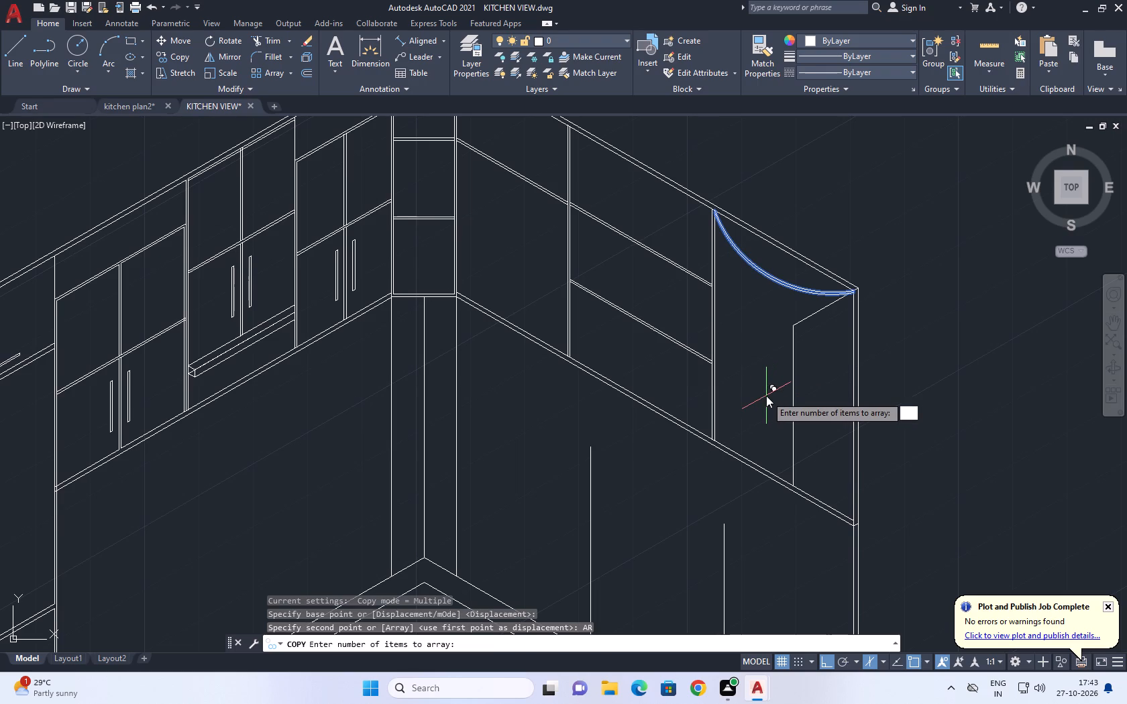
pyautogui.press('Return')
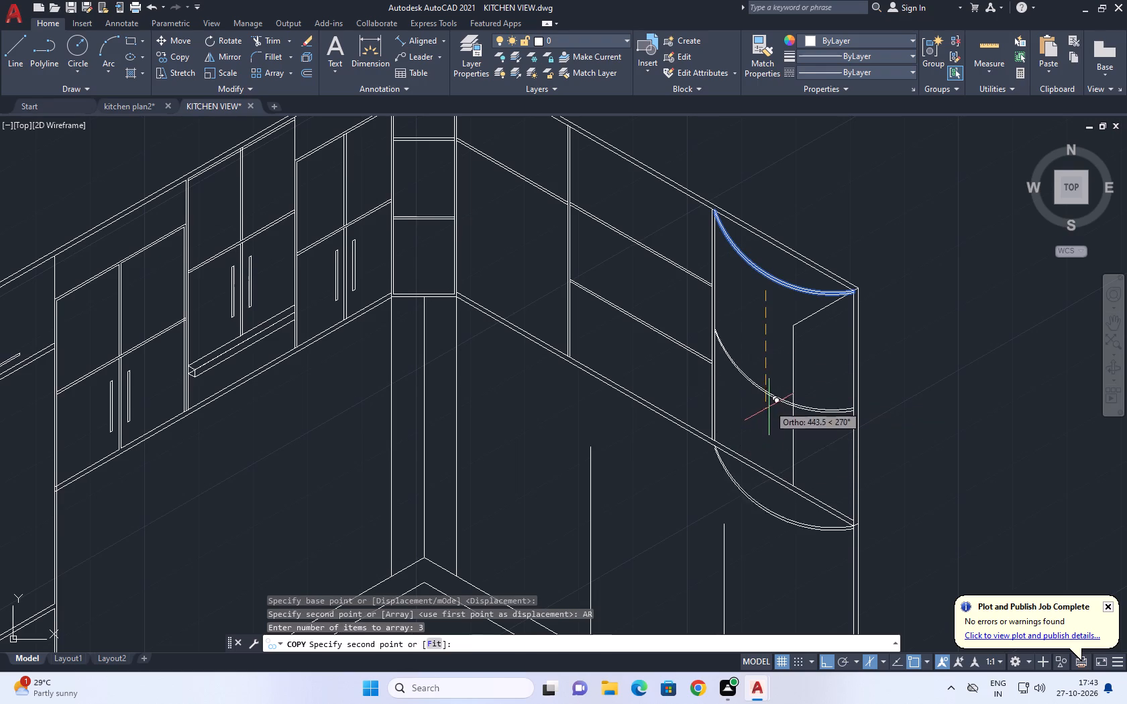
pyautogui.click(434, 646)
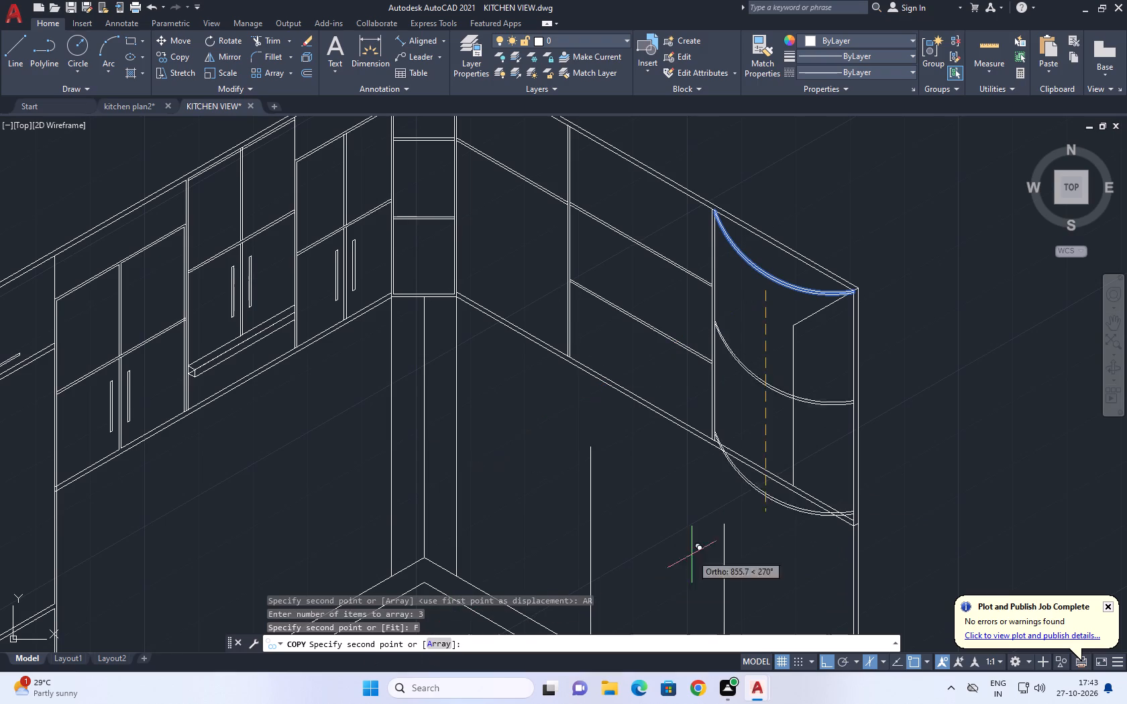
pyautogui.scroll(3, 763, 480)
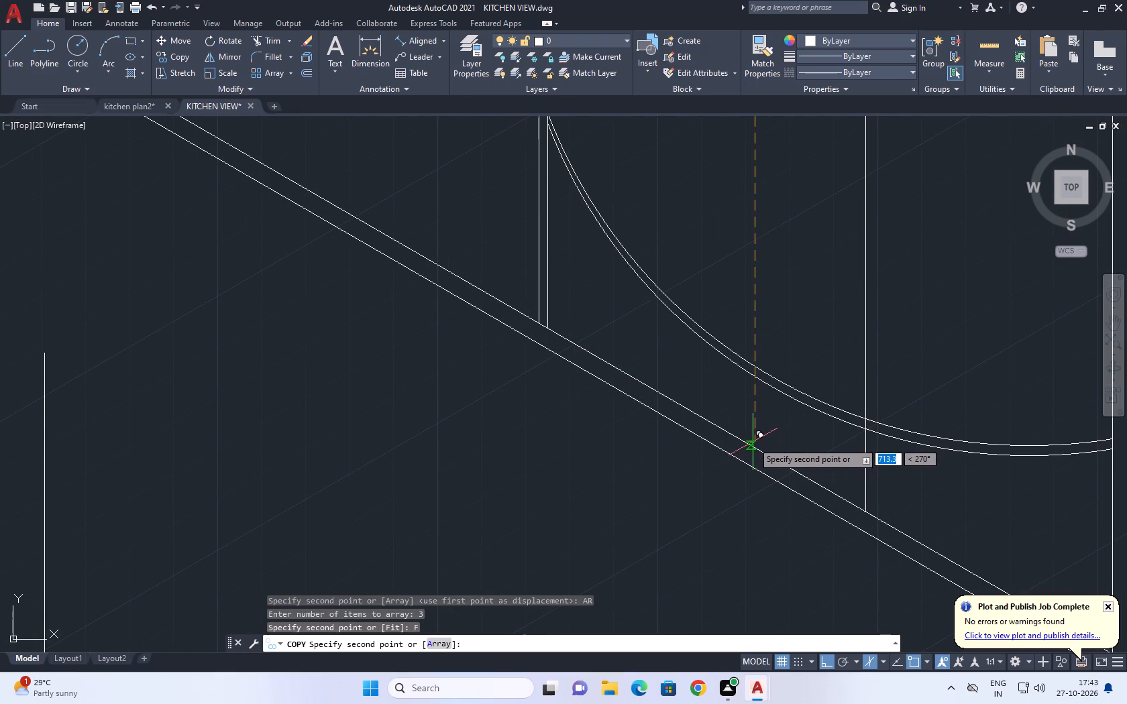
pyautogui.scroll(-3, 753, 446)
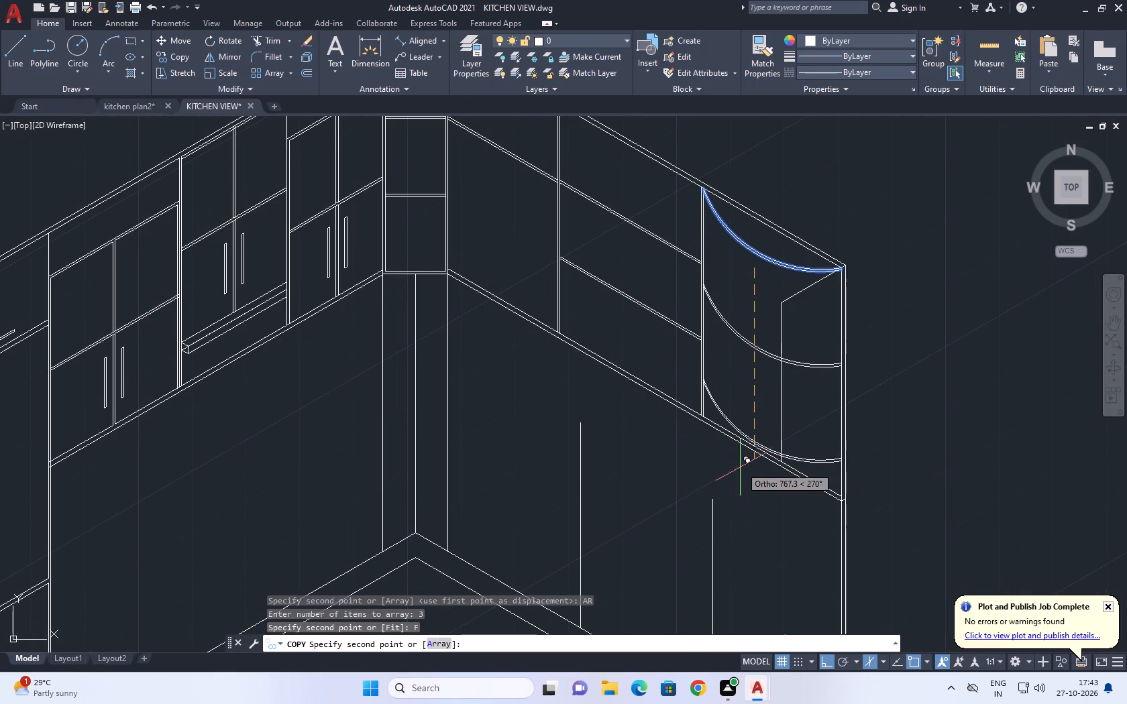
pyautogui.scroll(2, 740, 467)
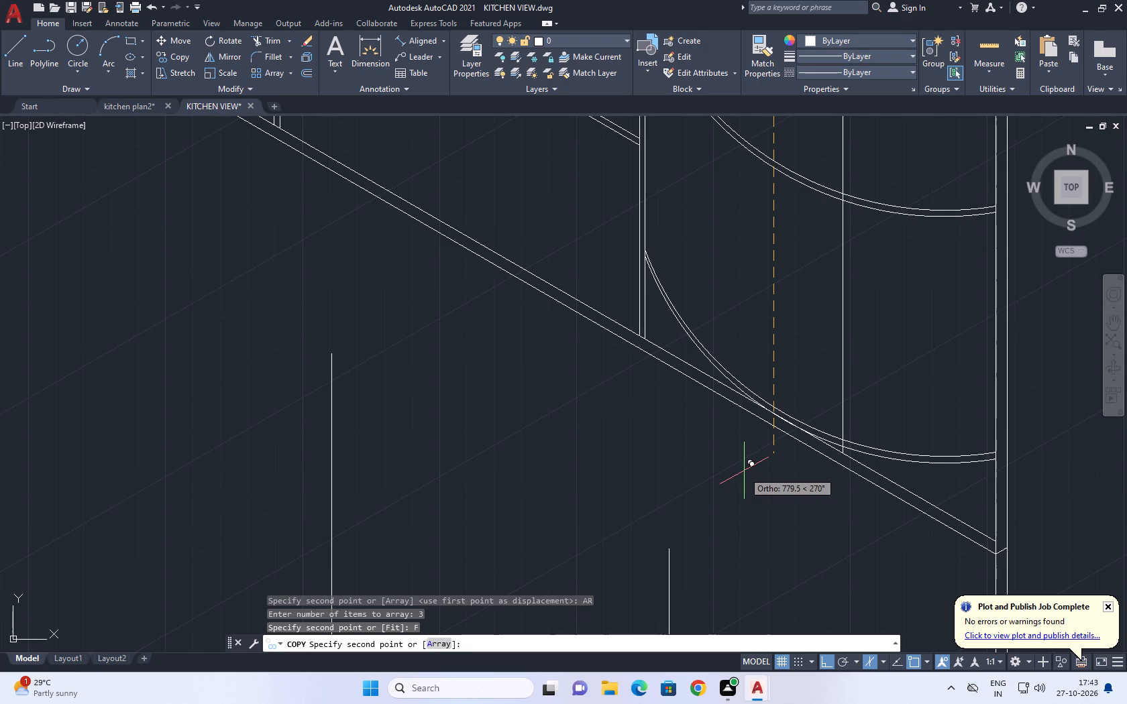
pyautogui.scroll(2, 744, 471)
pyautogui.click(746, 467)
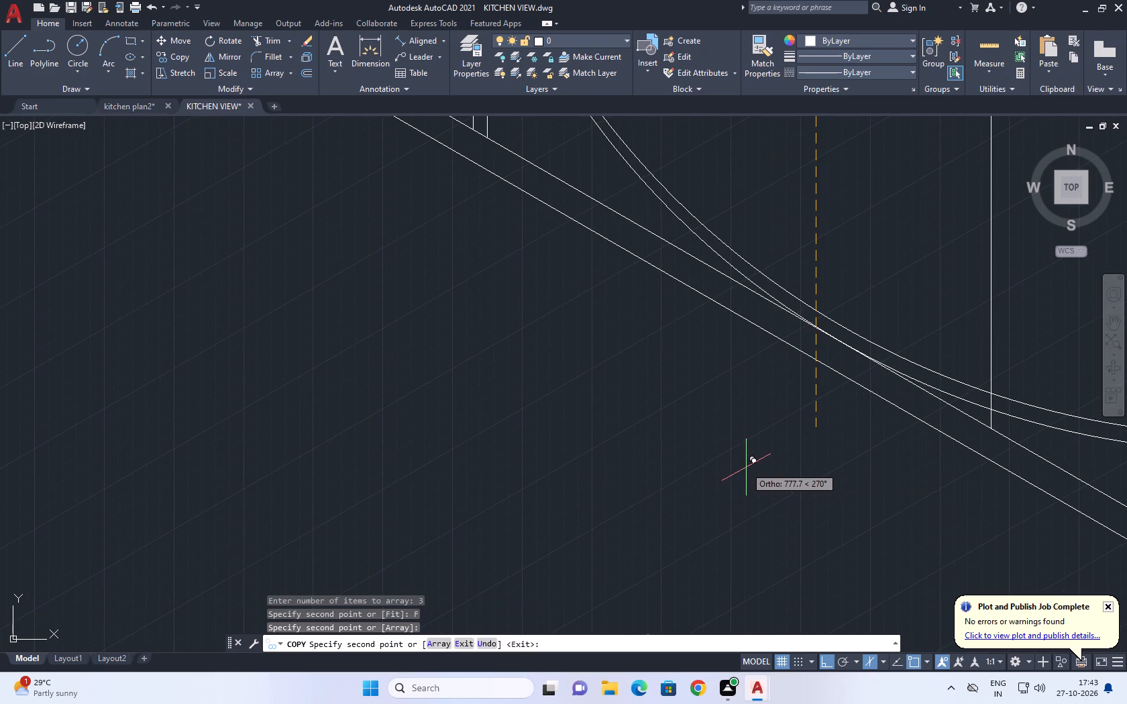
pyautogui.press('Escape')
# Move the lowest arc pair from the lower arc's midpoint about 0.1 units onto the cabinet's bottom edge line.
pyautogui.scroll(-4, 609, 489)
pyautogui.moveTo(651, 463); pyautogui.dragTo(662, 471, button='middle')
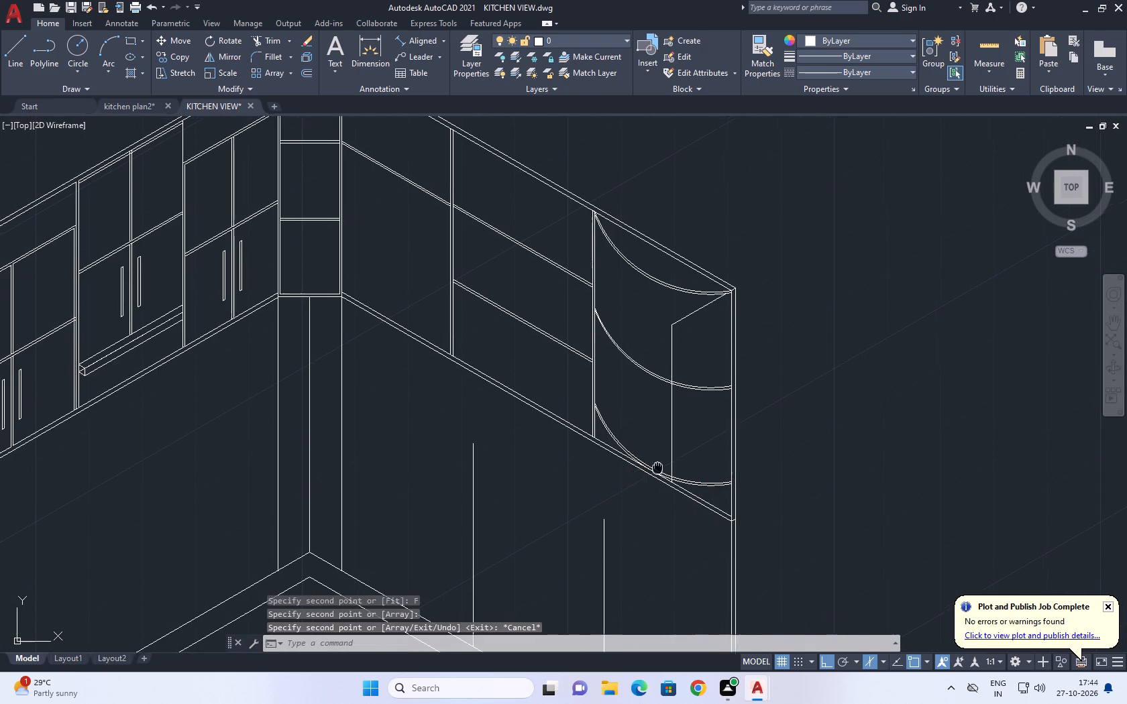
pyautogui.moveTo(662, 471); pyautogui.dragTo(685, 484, button='middle')
pyautogui.scroll(3, 682, 485)
pyautogui.scroll(2, 775, 562)
pyautogui.moveTo(780, 561); pyautogui.dragTo(821, 491, button='middle')
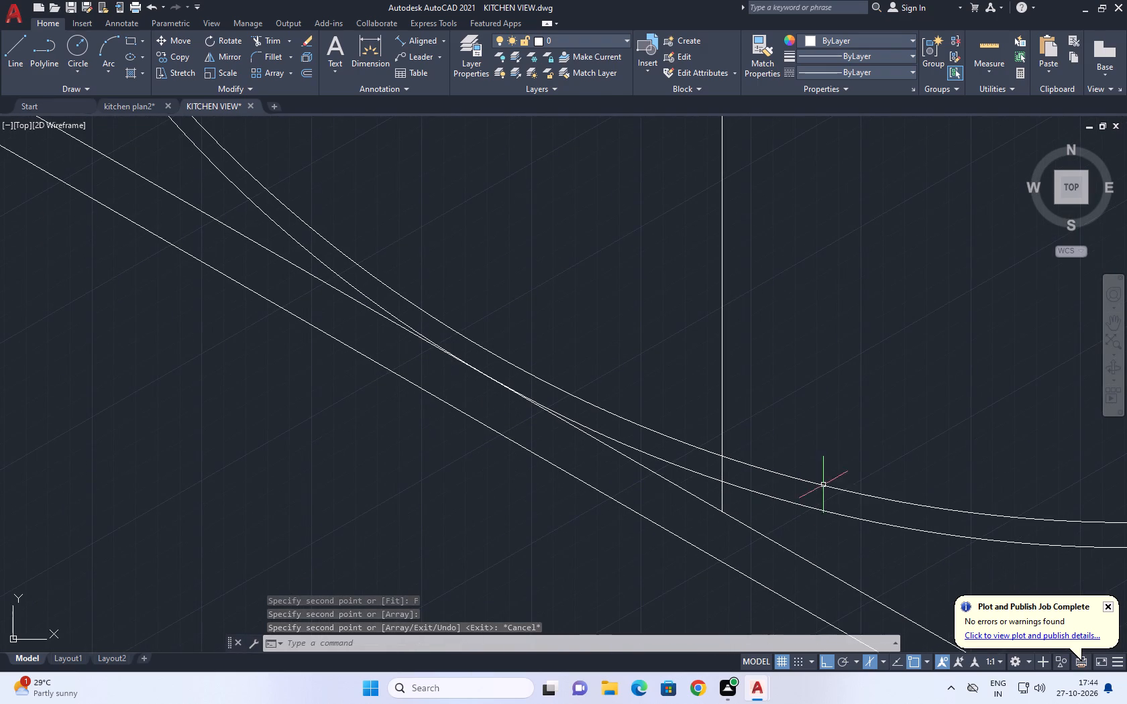
pyautogui.click(842, 462)
pyautogui.moveTo(835, 490); pyautogui.dragTo(830, 502)
pyautogui.moveTo(837, 551); pyautogui.dragTo(834, 537)
pyautogui.click(808, 455)
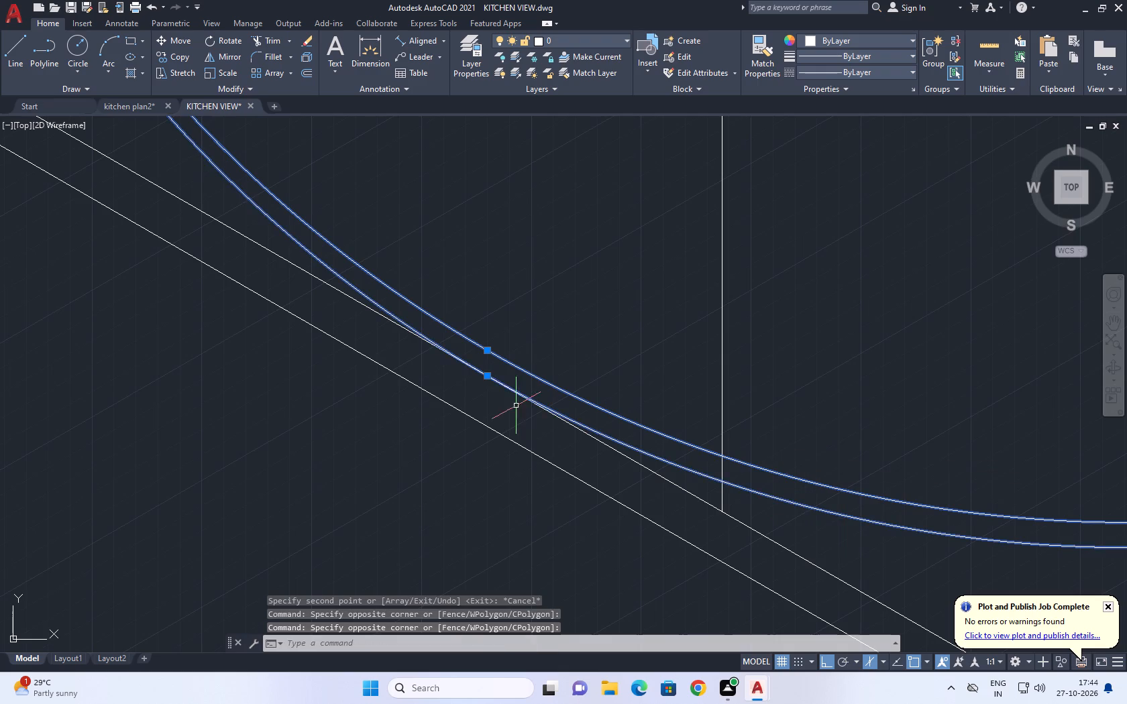
pyautogui.scroll(7, 484, 383)
pyautogui.scroll(2, 551, 379)
pyautogui.moveTo(551, 379); pyautogui.dragTo(567, 406, button='middle')
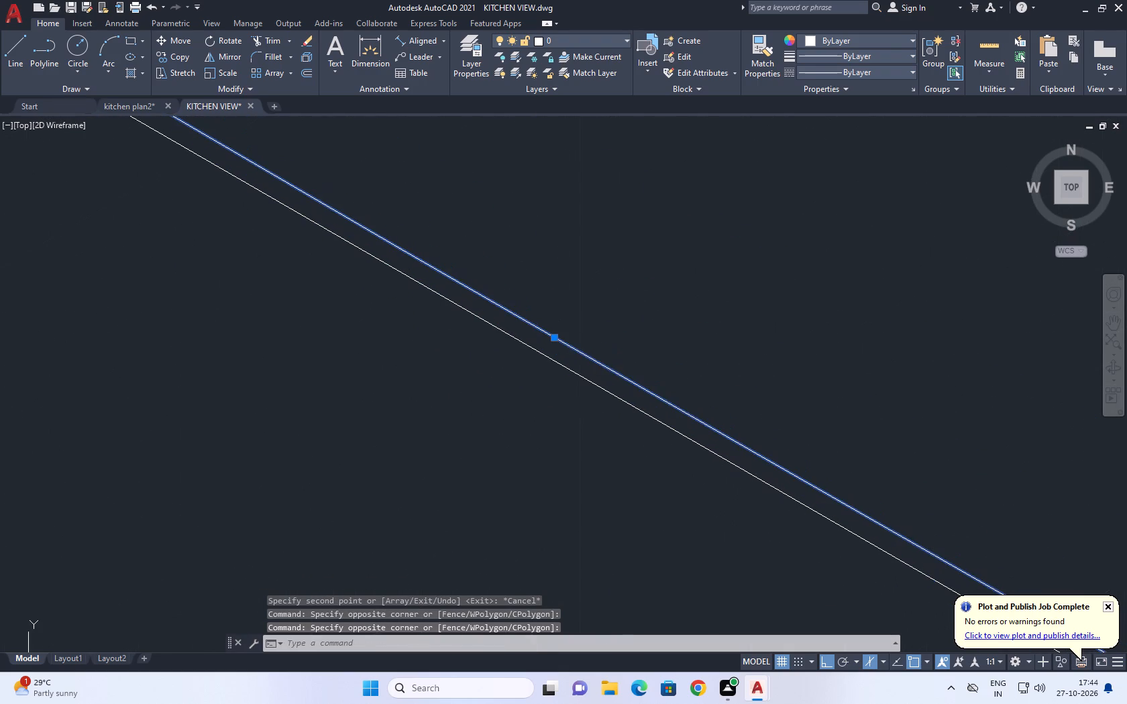
pyautogui.press('m')
pyautogui.press('space')
pyautogui.click(553, 339)
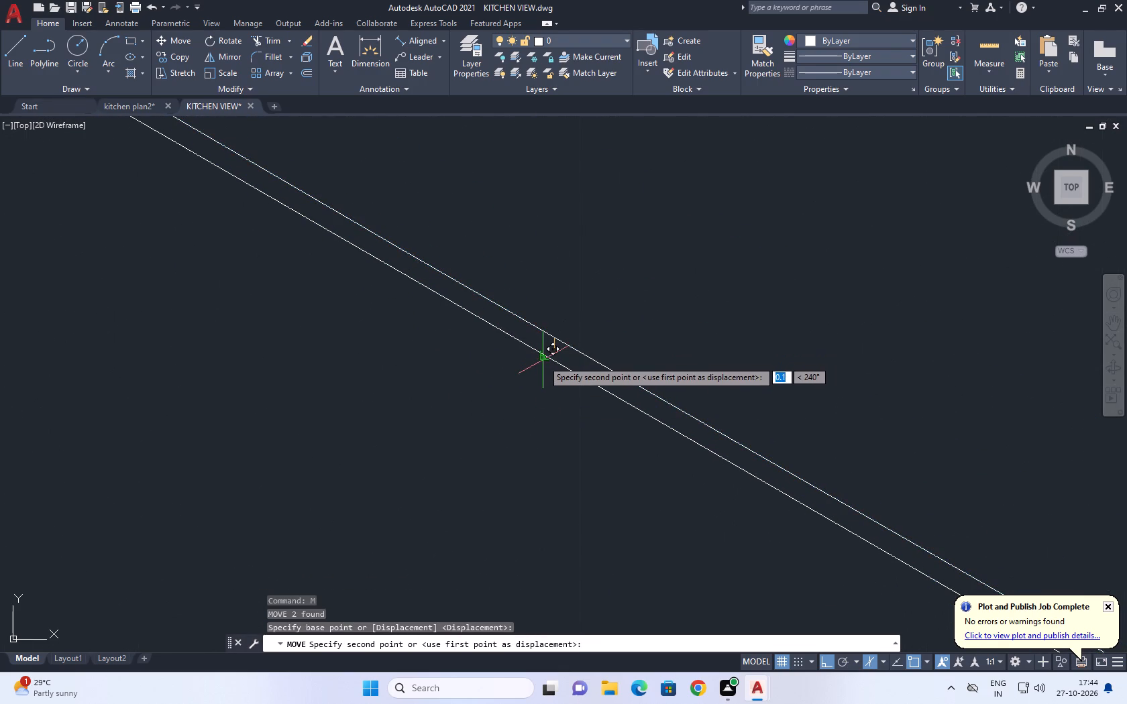
pyautogui.click(542, 361)
# Move the middle arc pair in the end bay 0.1 units straight down.
pyautogui.scroll(-11, 555, 503)
pyautogui.scroll(-5, 627, 475)
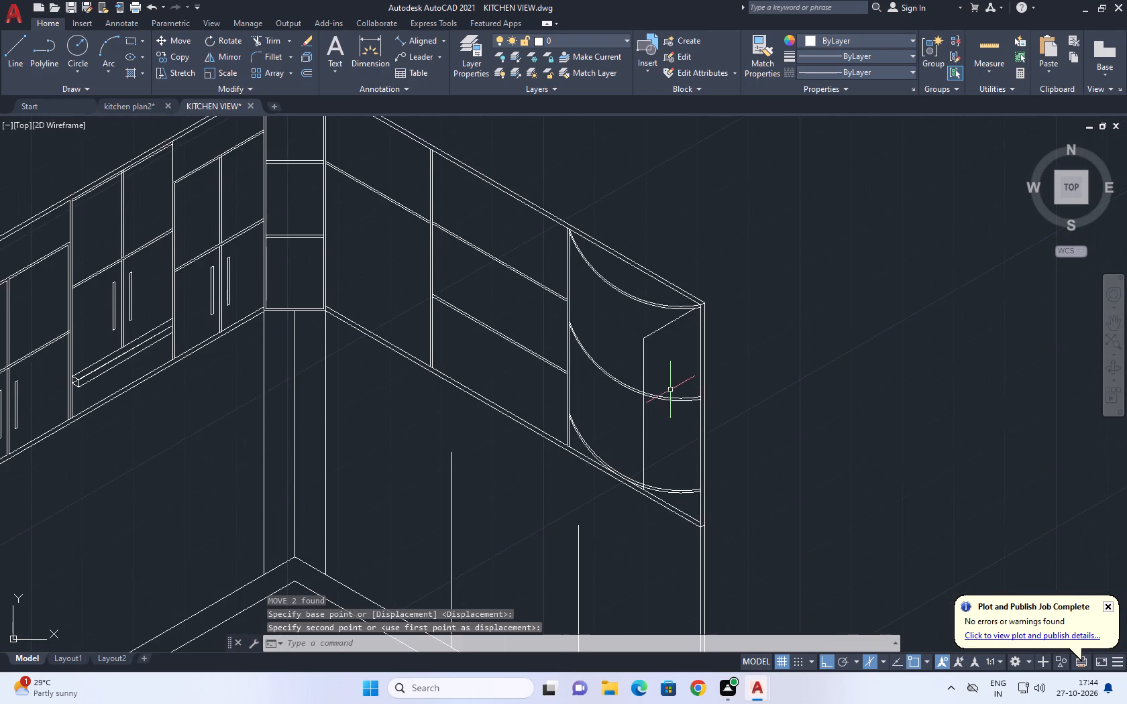
pyautogui.moveTo(672, 395); pyautogui.dragTo(674, 416, button='middle')
pyautogui.scroll(3, 663, 459)
pyautogui.moveTo(690, 418); pyautogui.dragTo(690, 401)
pyautogui.click(645, 290)
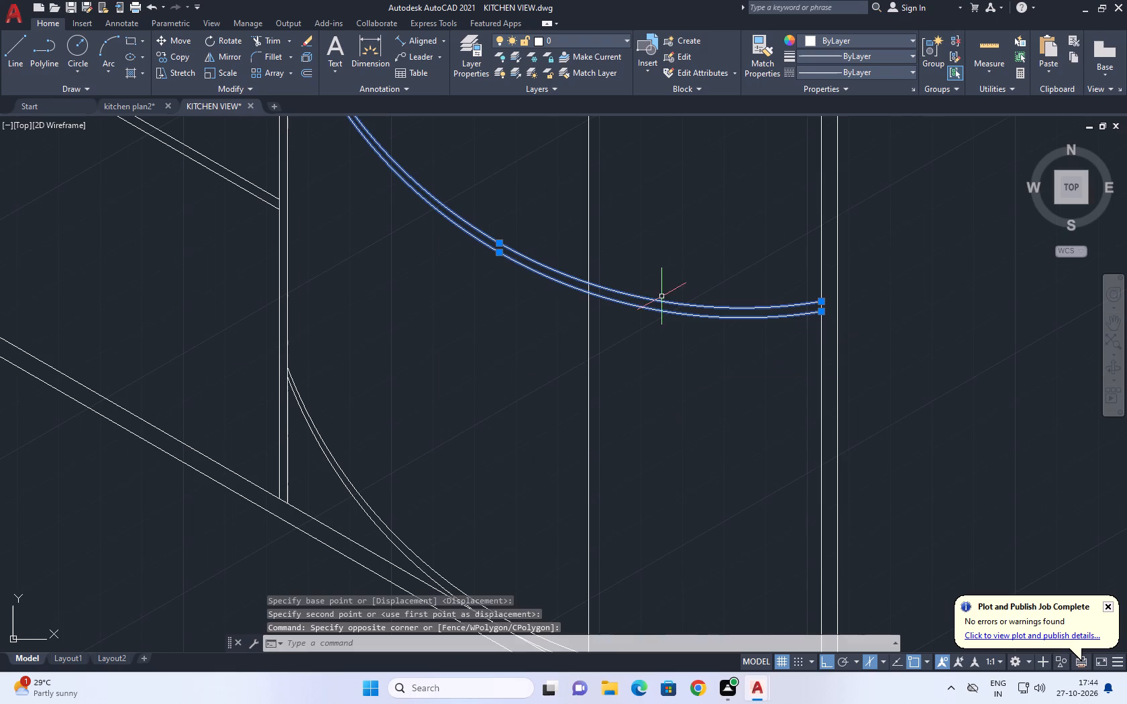
pyautogui.press('m')
pyautogui.press('space')
pyautogui.click(684, 268)
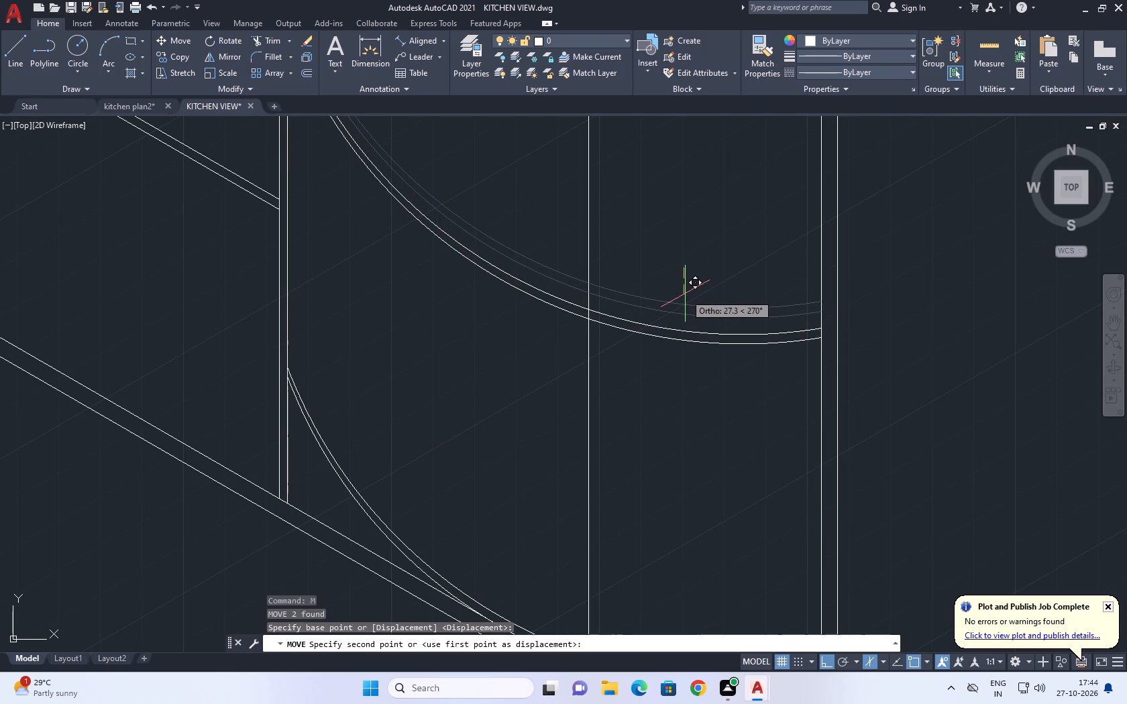
pyautogui.write('0.1')
pyautogui.press('space')
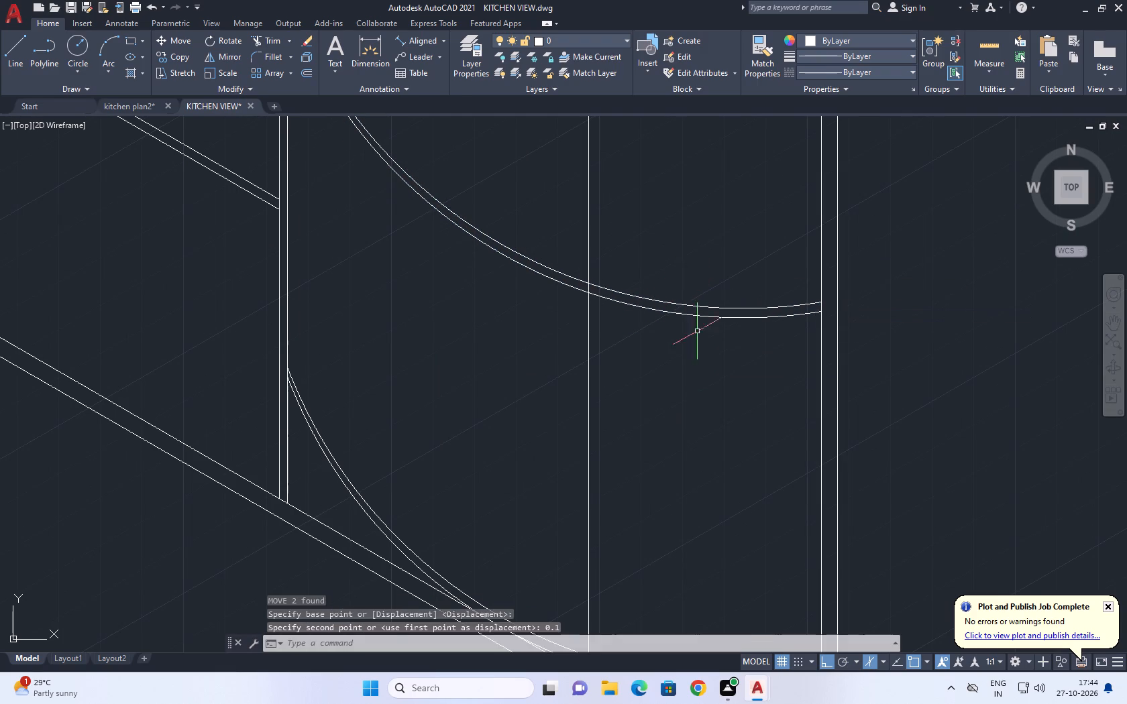
# Delete the vertical line and the sloping top line of the old panel inside the end bay.
pyautogui.scroll(-1, 700, 344)
pyautogui.scroll(-1, 627, 377)
pyautogui.click(633, 381)
pyautogui.click(610, 365)
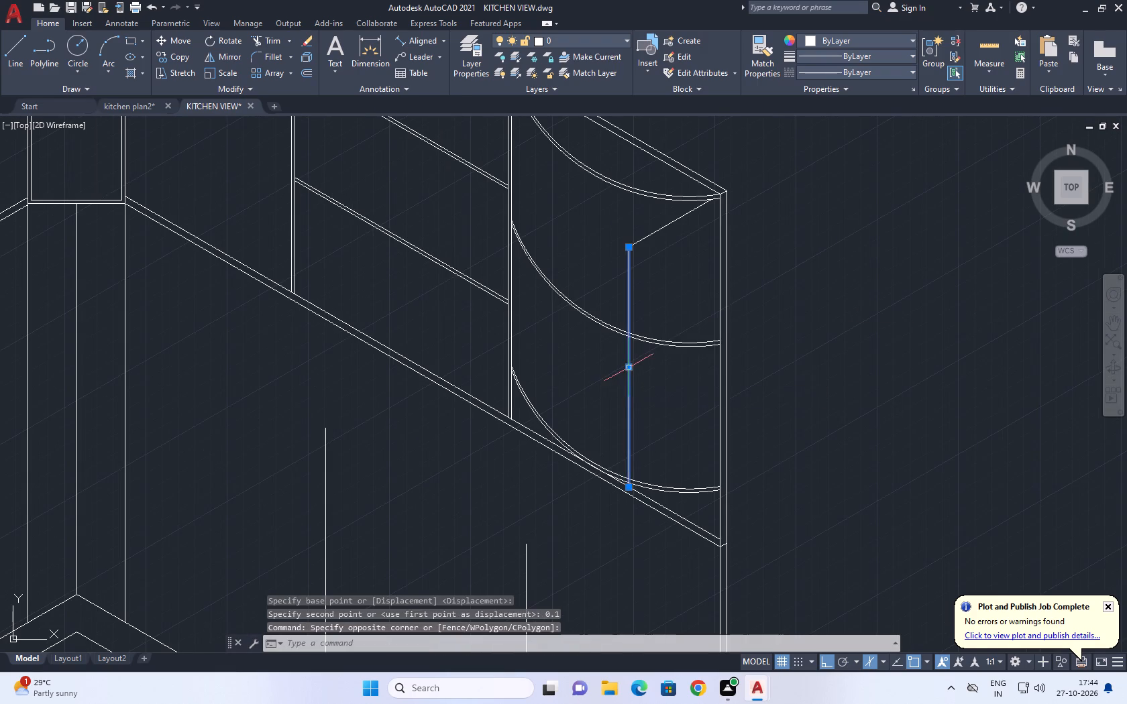
pyautogui.press('Delete')
pyautogui.click(672, 258)
pyautogui.click(637, 226)
pyautogui.press('Delete')
# Delete the short line joining the inner and outer edges at the end bay's bottom outer corner.
pyautogui.scroll(-1, 749, 292)
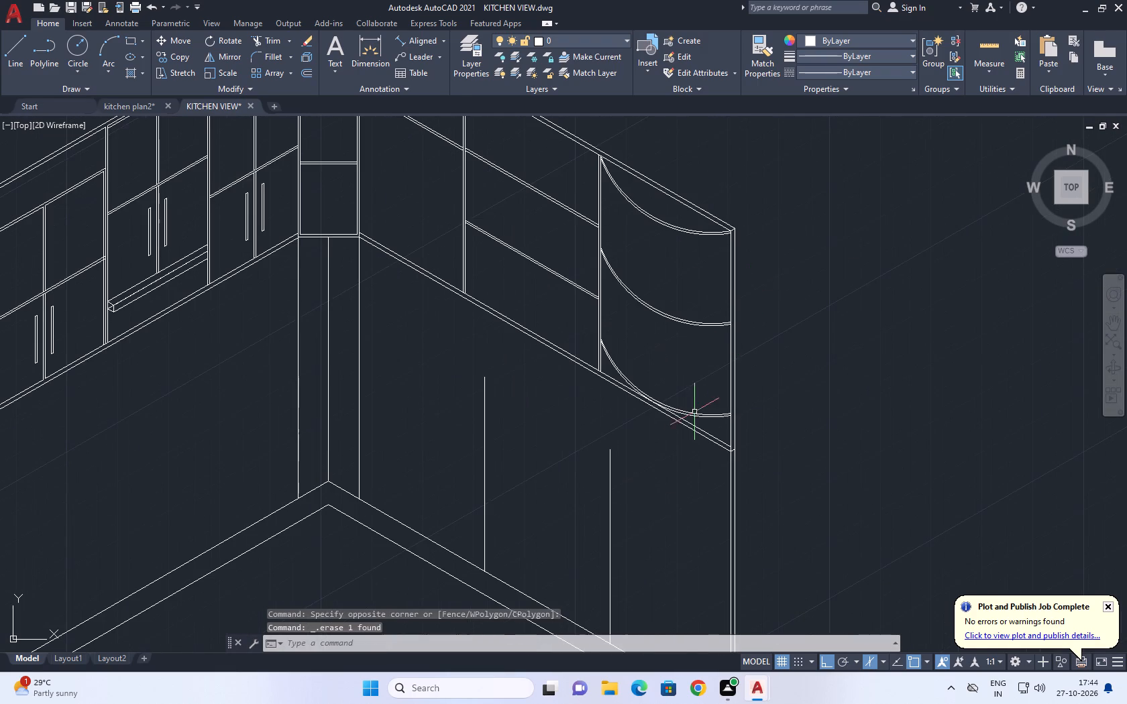
pyautogui.moveTo(687, 417); pyautogui.dragTo(734, 407, button='middle')
pyautogui.scroll(2, 765, 449)
pyautogui.click(769, 398)
pyautogui.click(822, 439)
pyautogui.press('Delete')
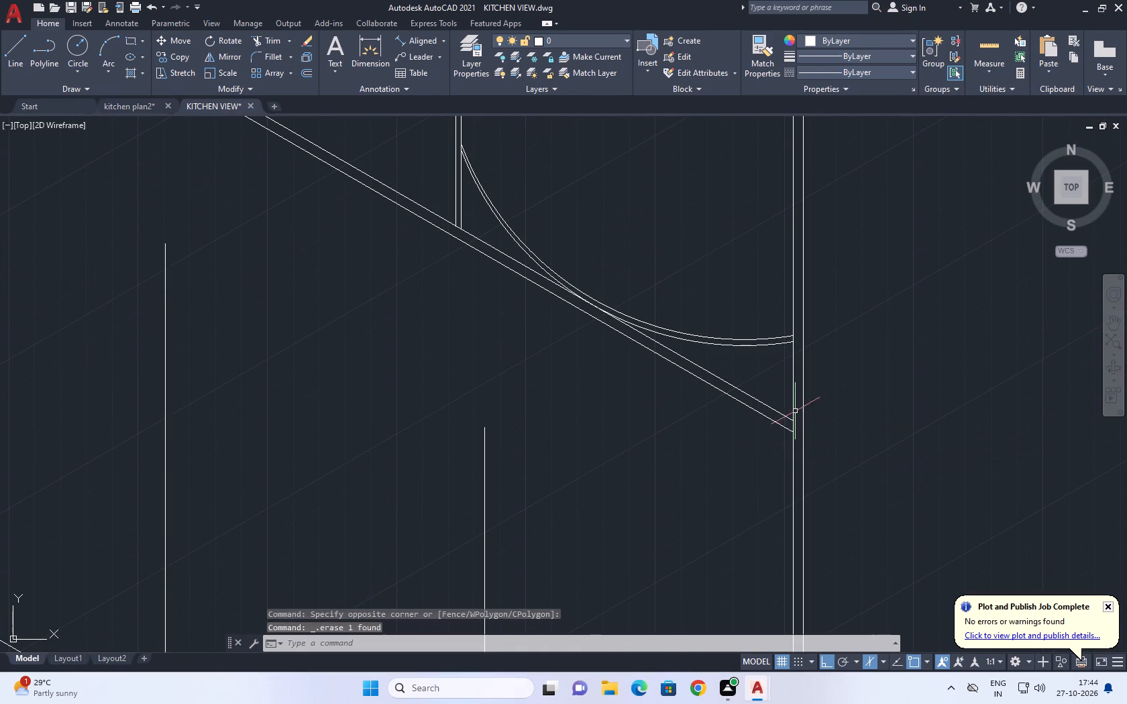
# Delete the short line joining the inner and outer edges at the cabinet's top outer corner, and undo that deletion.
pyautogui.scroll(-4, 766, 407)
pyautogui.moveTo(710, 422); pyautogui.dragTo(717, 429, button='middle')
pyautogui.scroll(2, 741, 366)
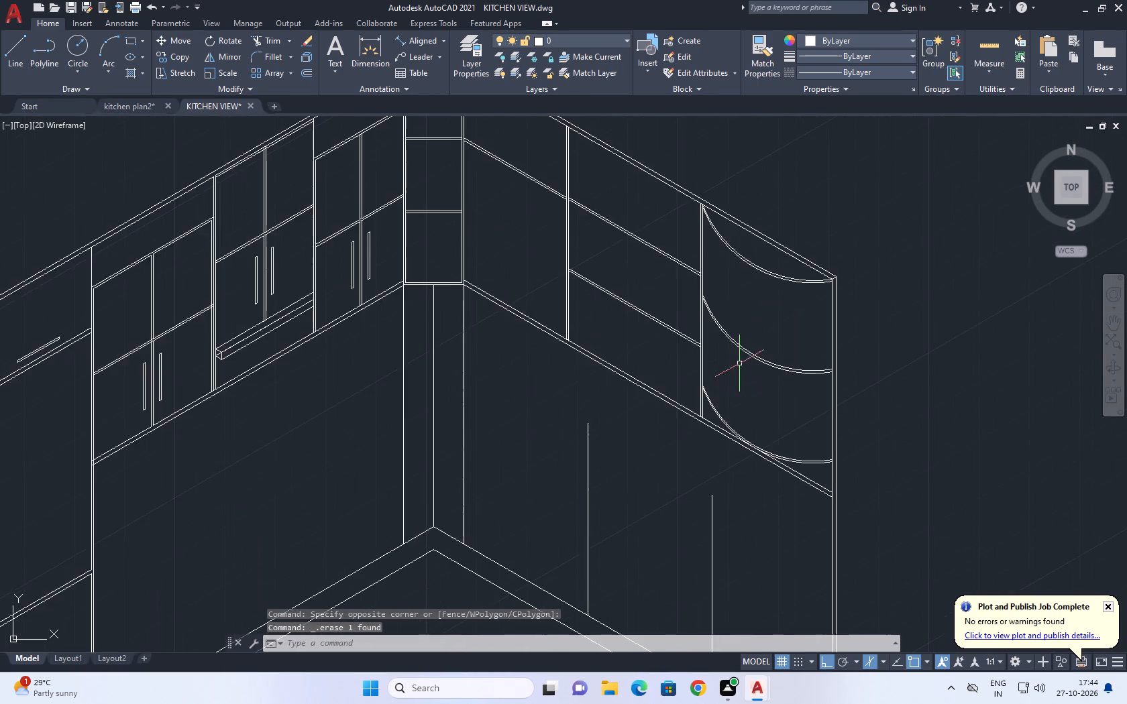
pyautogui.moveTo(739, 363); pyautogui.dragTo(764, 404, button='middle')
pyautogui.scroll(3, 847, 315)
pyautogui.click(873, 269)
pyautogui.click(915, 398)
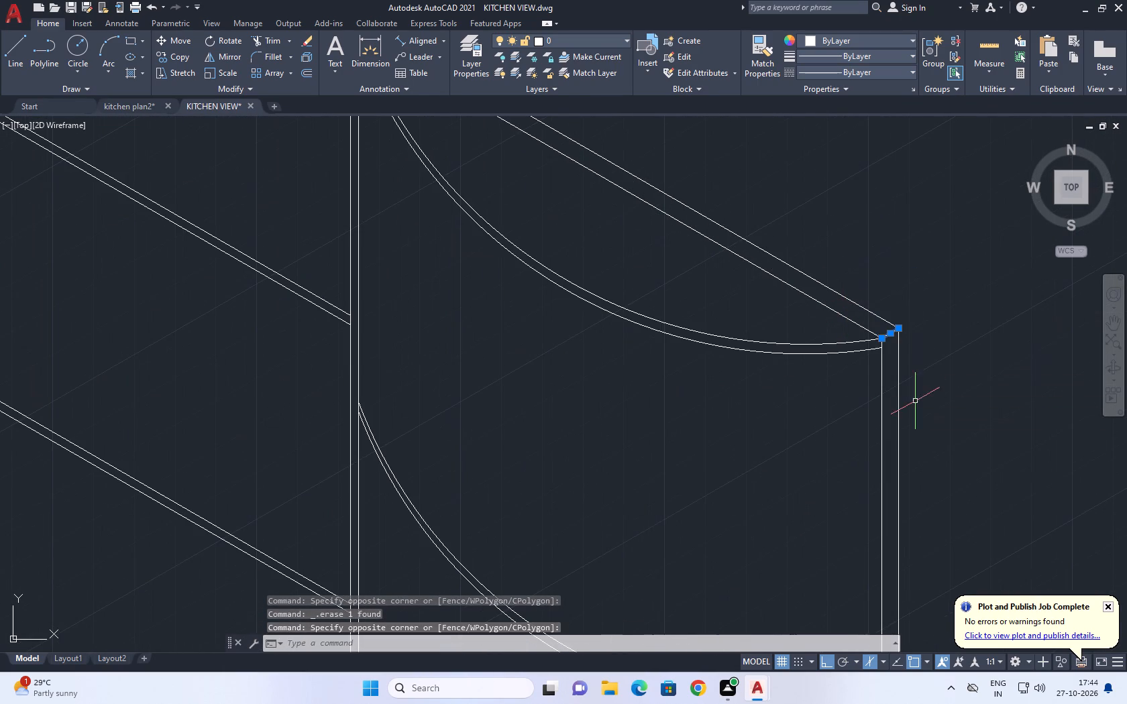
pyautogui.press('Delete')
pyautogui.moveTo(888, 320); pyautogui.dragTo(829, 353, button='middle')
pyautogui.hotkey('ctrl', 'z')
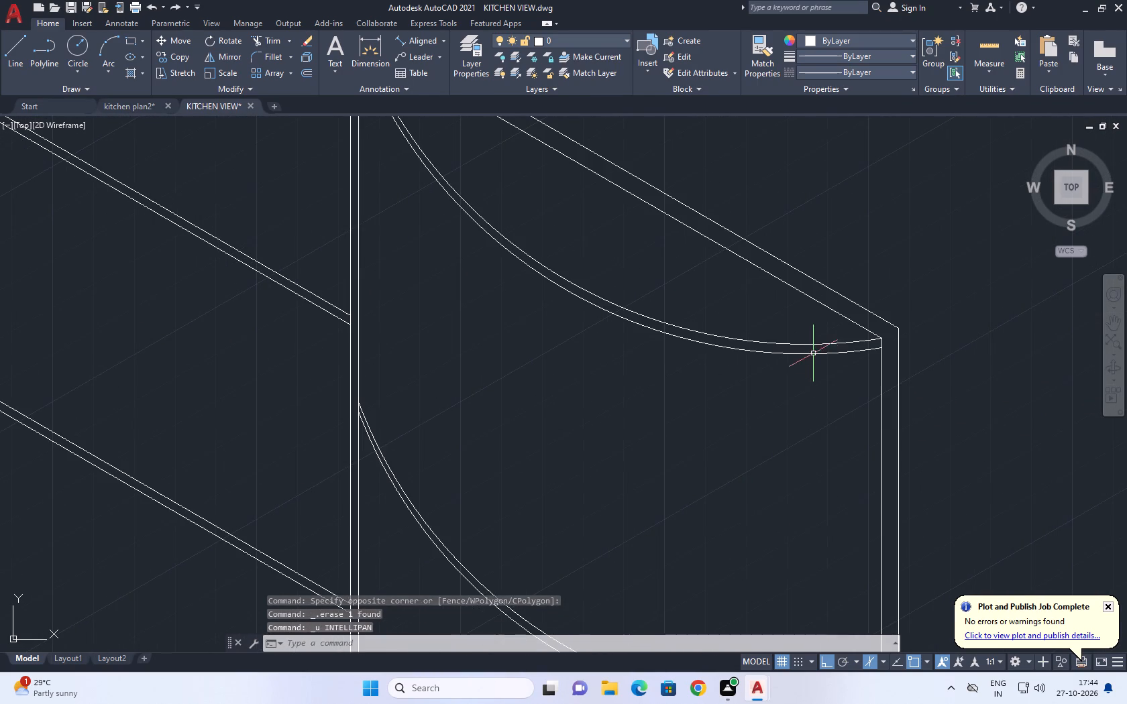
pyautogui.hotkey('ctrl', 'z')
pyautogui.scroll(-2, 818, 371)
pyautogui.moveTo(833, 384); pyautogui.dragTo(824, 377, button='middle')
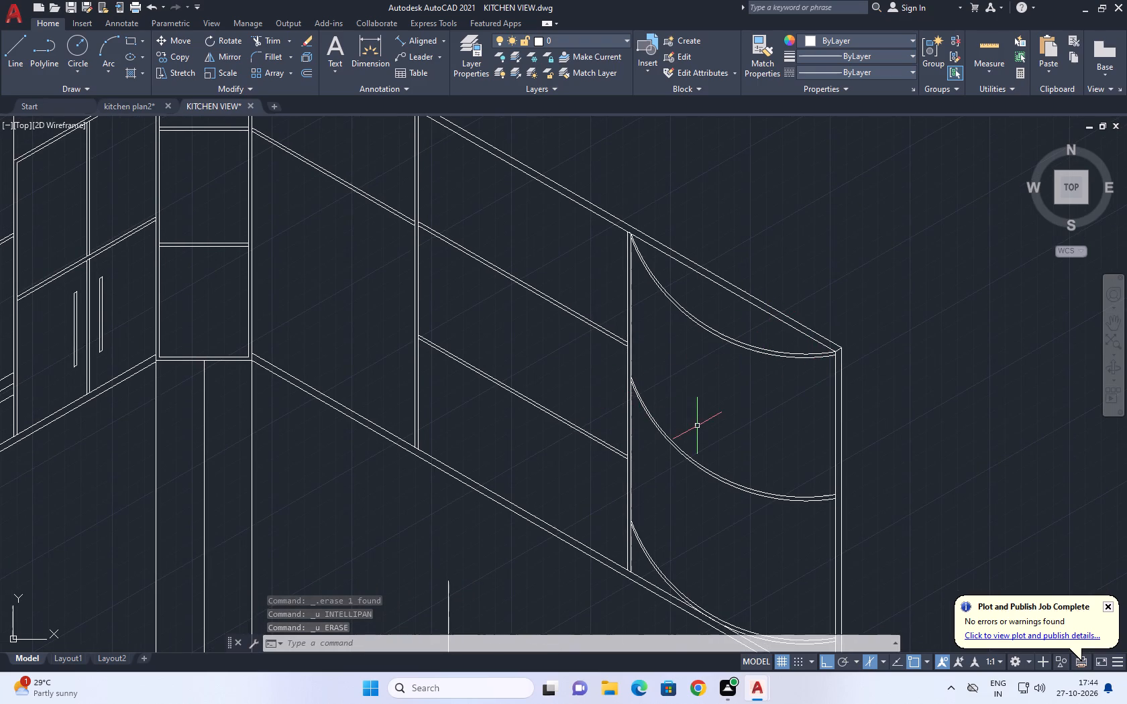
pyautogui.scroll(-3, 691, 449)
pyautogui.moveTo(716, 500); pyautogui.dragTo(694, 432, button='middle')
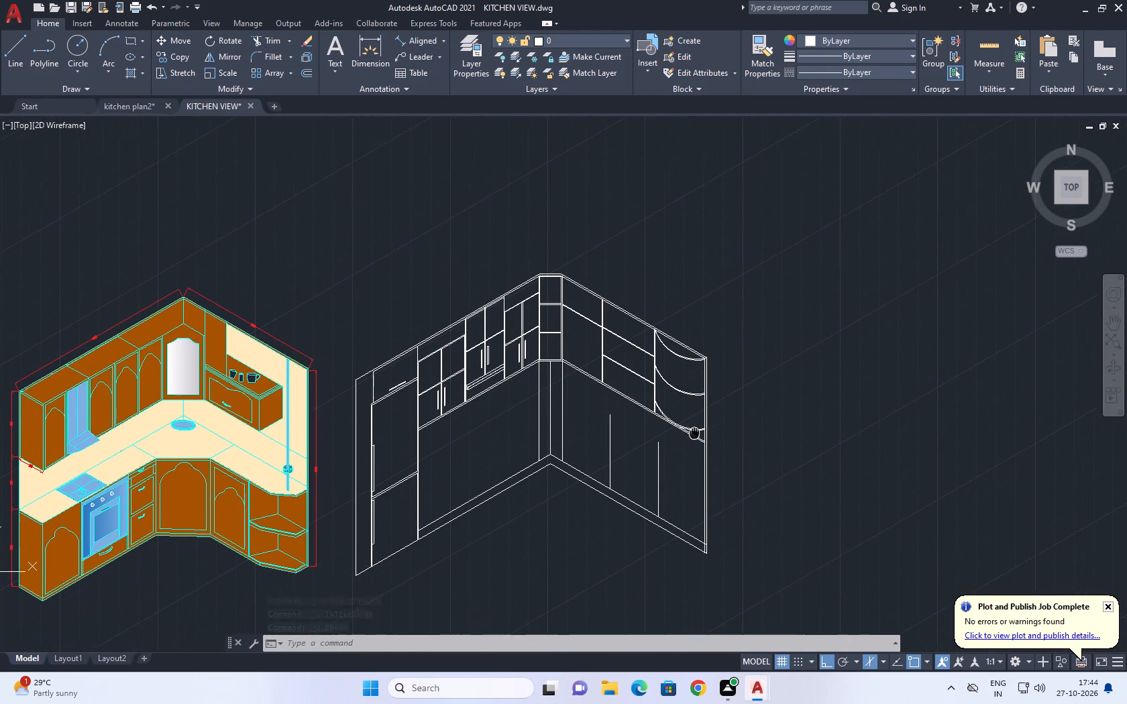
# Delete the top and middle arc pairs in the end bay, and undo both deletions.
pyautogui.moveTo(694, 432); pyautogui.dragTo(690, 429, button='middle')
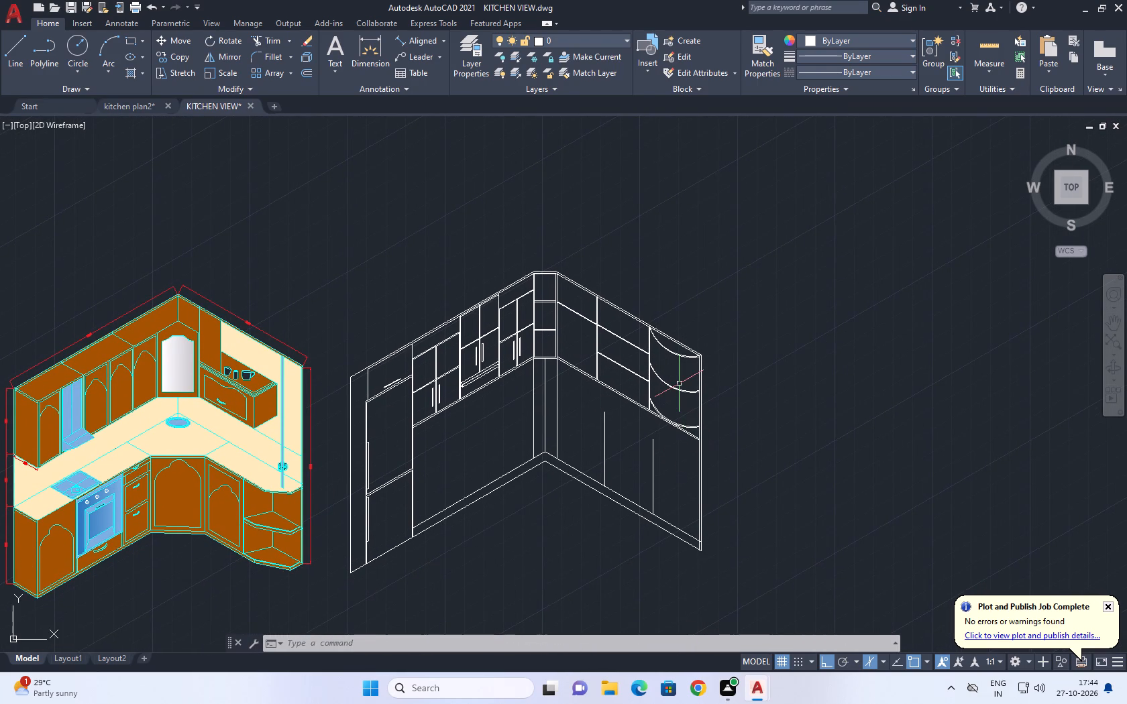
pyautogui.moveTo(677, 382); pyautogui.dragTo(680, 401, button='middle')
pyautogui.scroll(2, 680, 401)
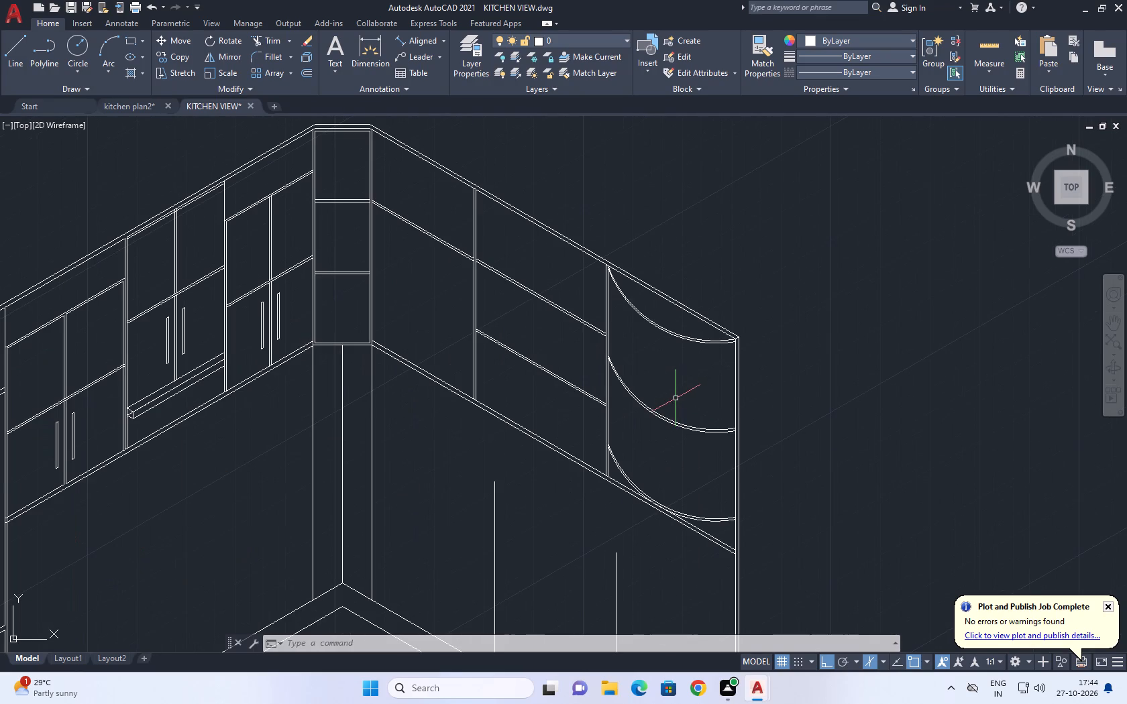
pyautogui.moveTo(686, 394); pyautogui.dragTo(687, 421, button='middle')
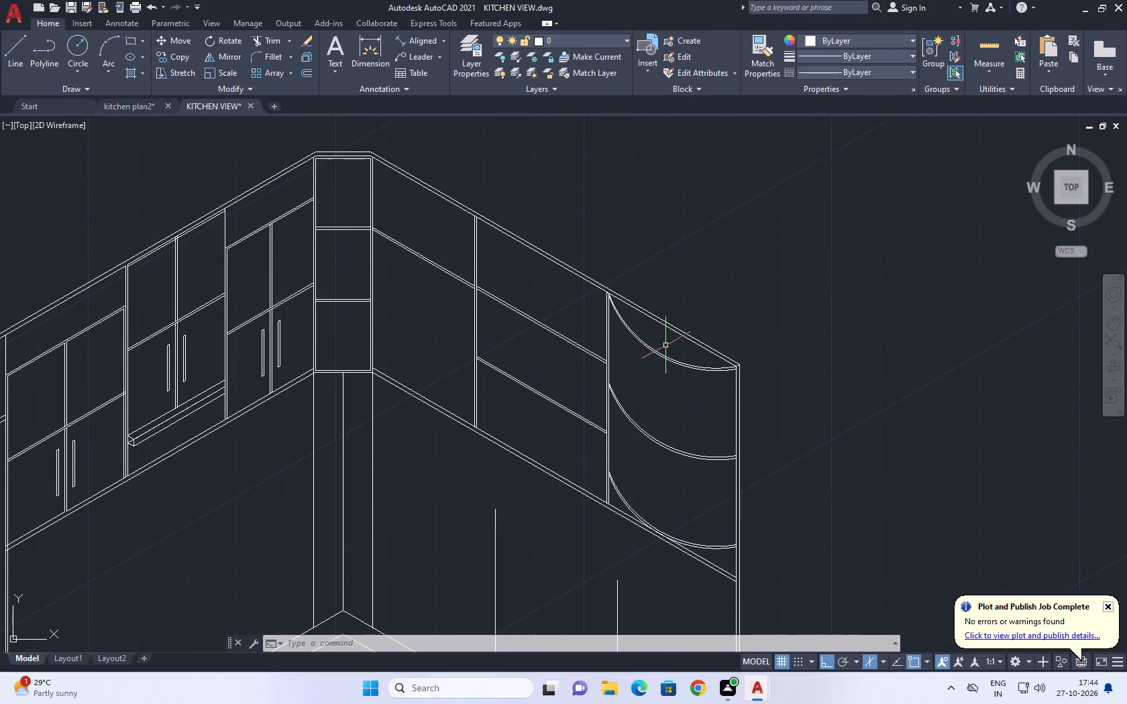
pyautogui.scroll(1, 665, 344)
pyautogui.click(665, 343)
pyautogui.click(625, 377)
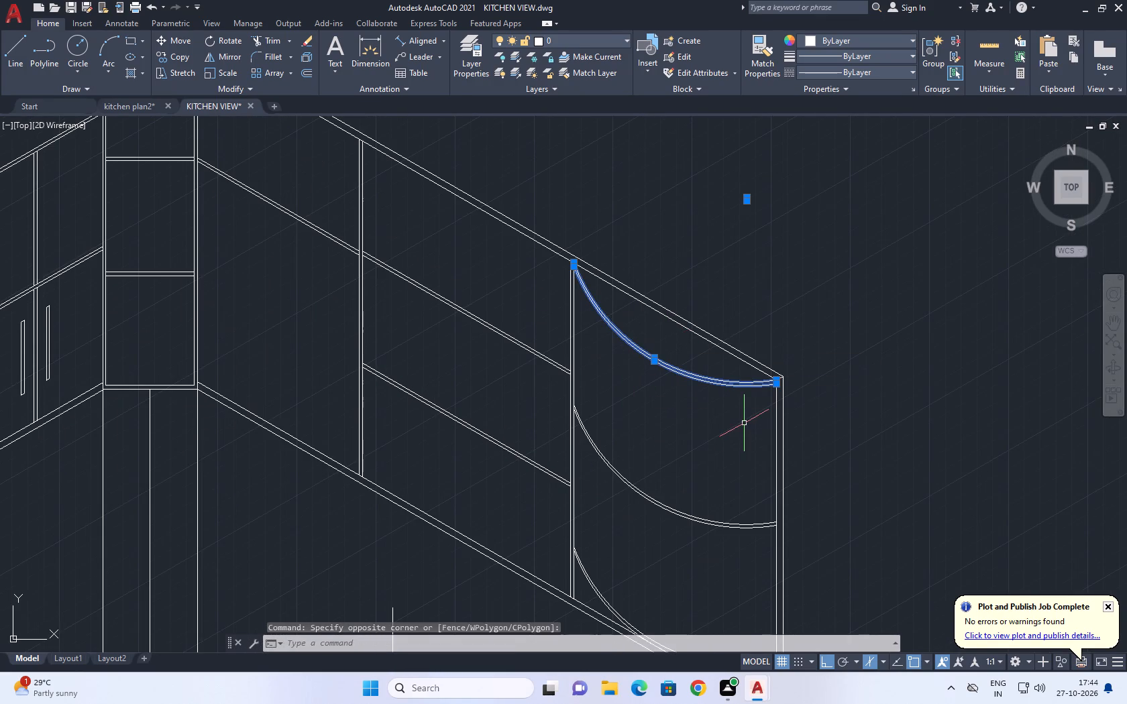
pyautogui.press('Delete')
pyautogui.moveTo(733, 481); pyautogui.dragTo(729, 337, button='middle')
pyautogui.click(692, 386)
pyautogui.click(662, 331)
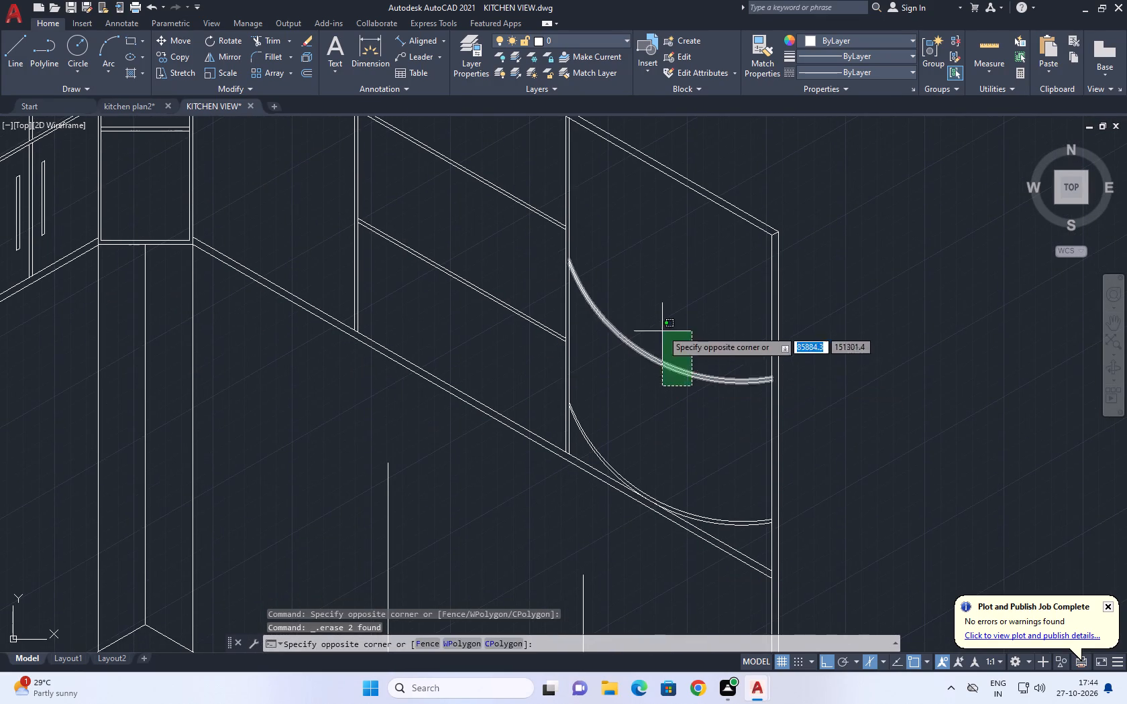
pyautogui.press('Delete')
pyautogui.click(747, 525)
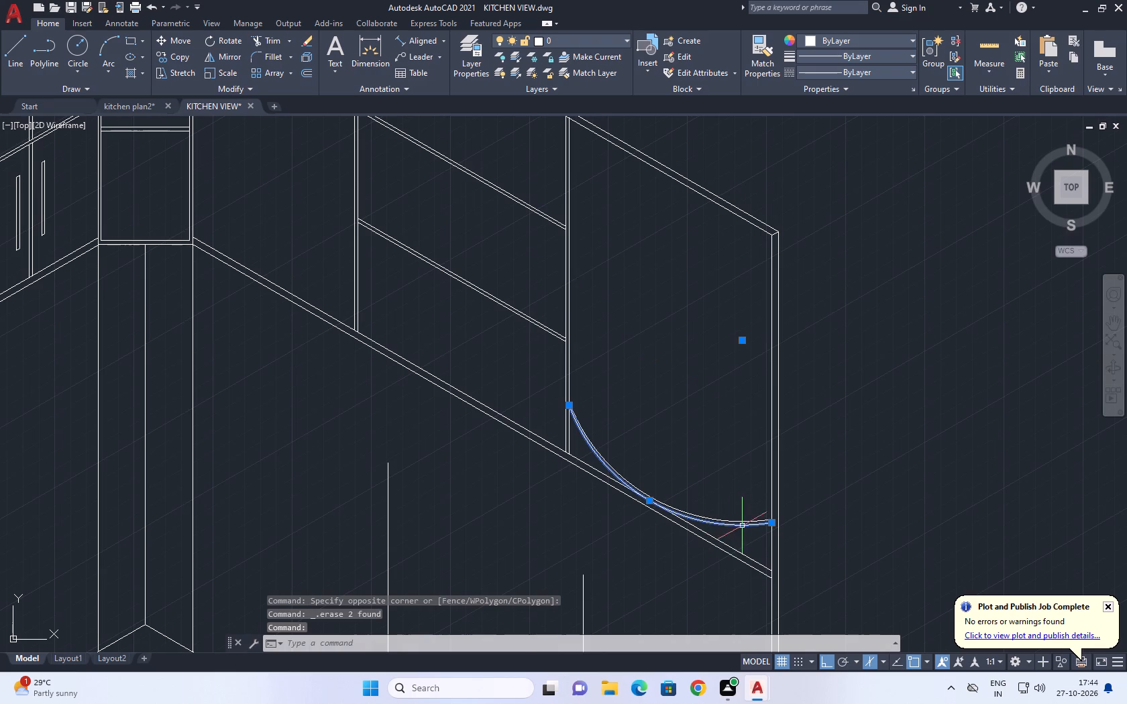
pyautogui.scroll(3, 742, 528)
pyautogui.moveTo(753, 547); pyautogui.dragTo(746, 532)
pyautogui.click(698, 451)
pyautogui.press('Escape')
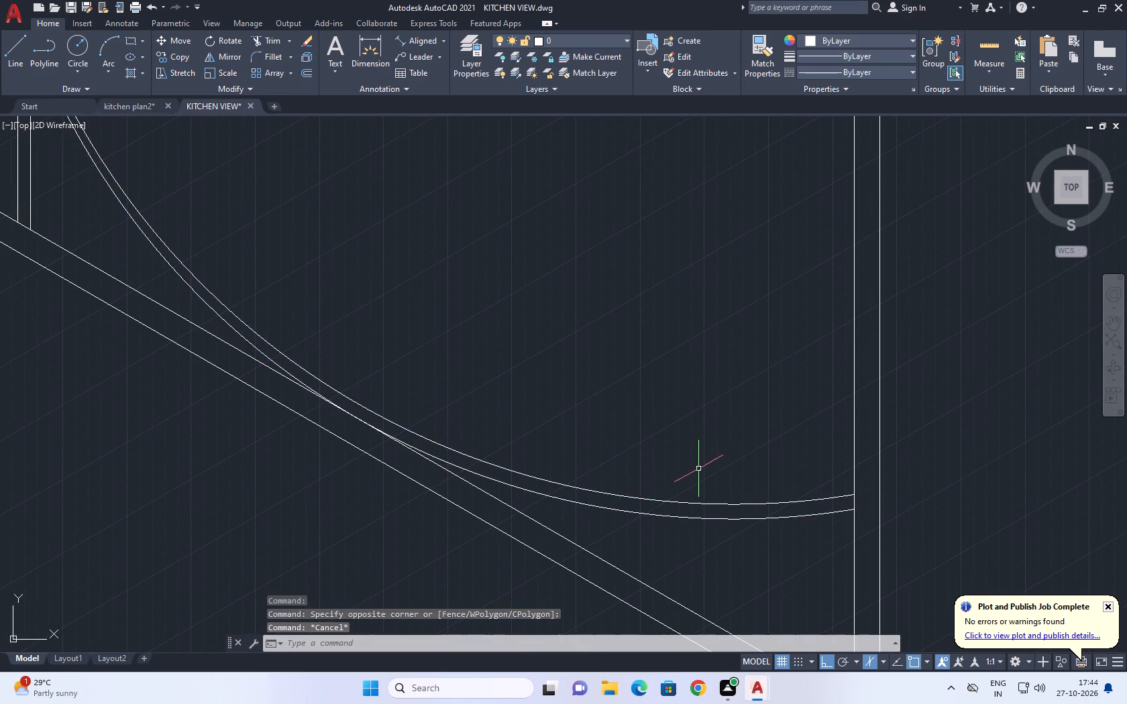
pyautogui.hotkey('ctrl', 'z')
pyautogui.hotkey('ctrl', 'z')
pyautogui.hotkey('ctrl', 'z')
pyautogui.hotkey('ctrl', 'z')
# Delete the middle and bottom arc pairs in the end bay, keeping only the top pair.
pyautogui.moveTo(727, 512); pyautogui.dragTo(712, 365, button='middle')
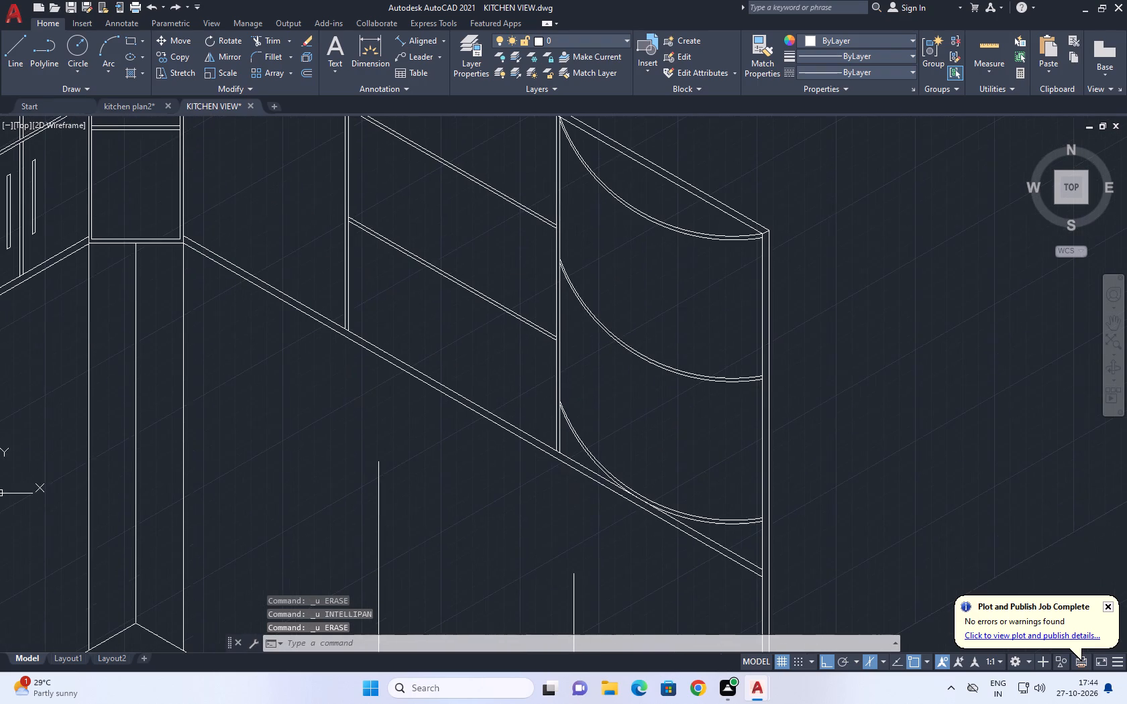
pyautogui.click(720, 375)
pyautogui.click(735, 533)
pyautogui.moveTo(741, 537); pyautogui.dragTo(731, 516)
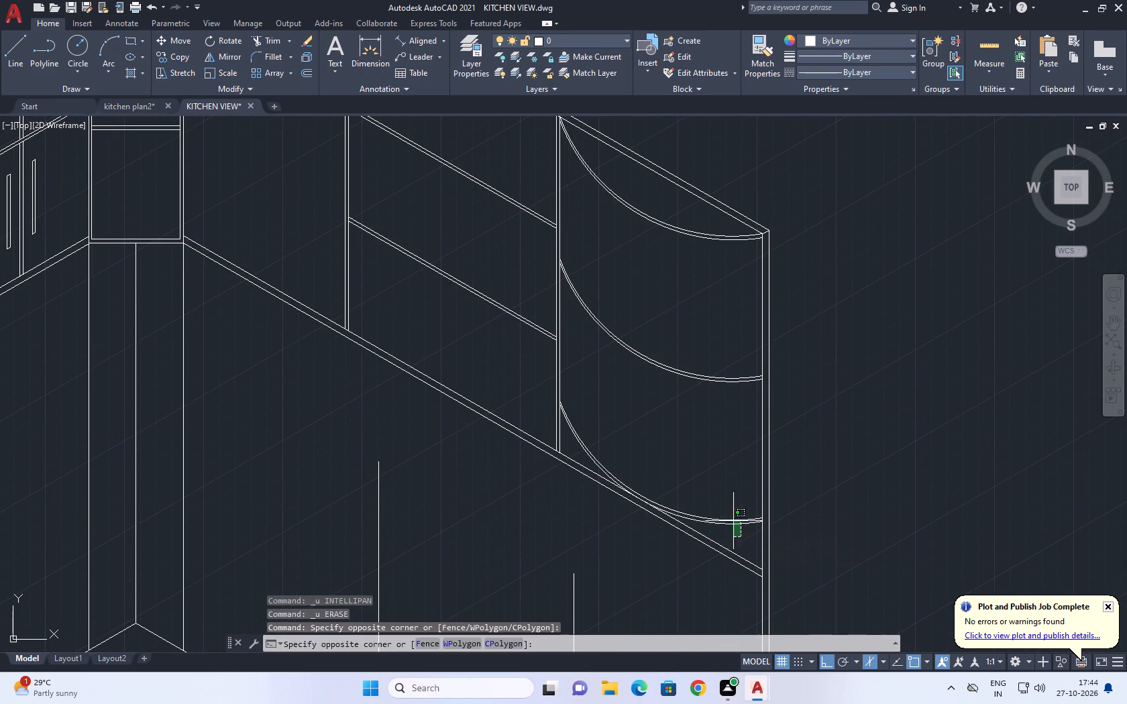
pyautogui.moveTo(731, 516); pyautogui.dragTo(727, 510)
pyautogui.click(704, 451)
pyautogui.press('Escape')
pyautogui.moveTo(713, 404); pyautogui.dragTo(706, 387)
pyautogui.click(691, 347)
pyautogui.scroll(2, 745, 549)
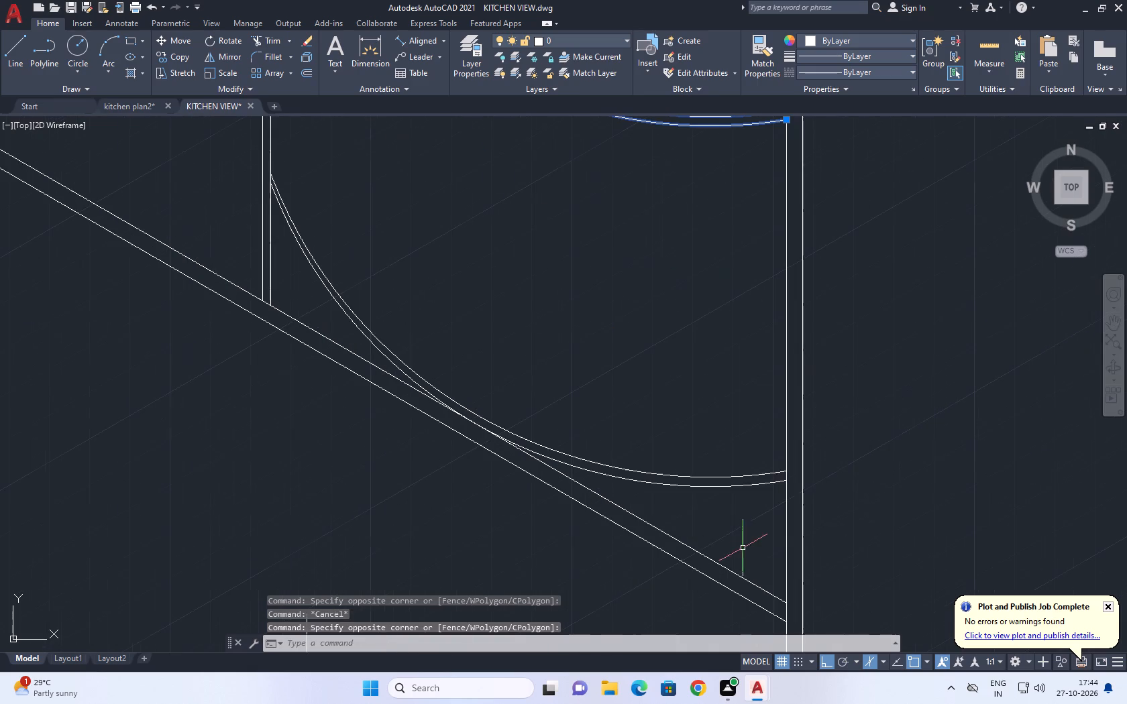
pyautogui.moveTo(743, 541); pyautogui.dragTo(730, 512)
pyautogui.click(695, 457)
pyautogui.press('Delete')
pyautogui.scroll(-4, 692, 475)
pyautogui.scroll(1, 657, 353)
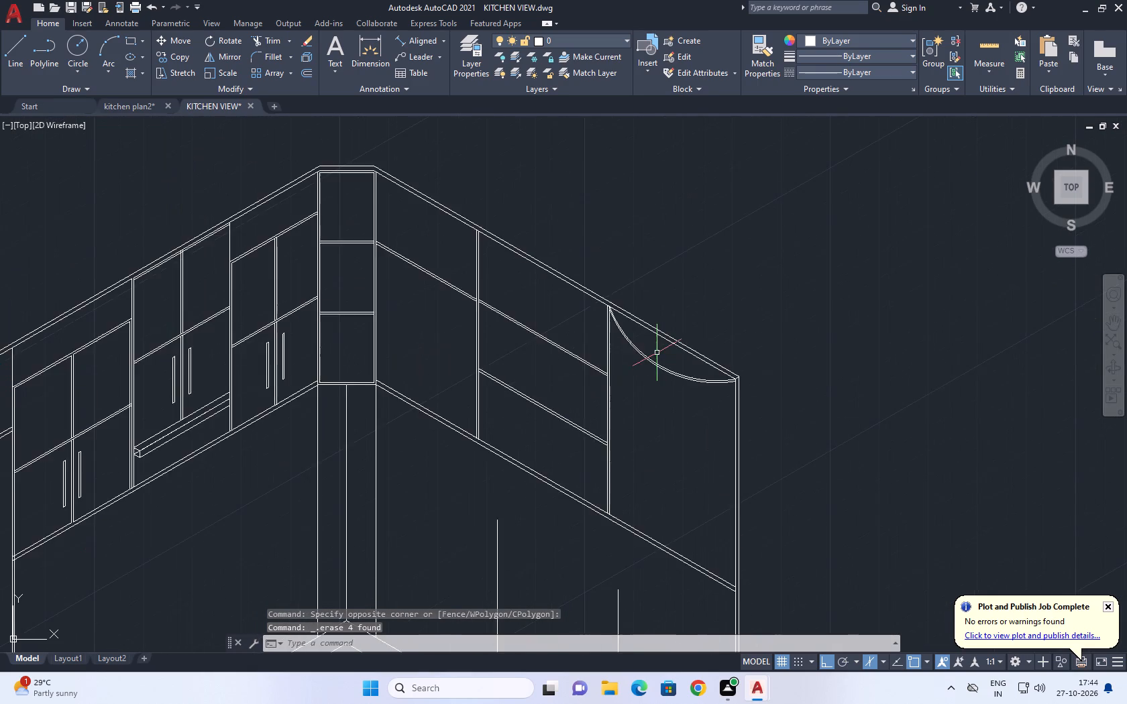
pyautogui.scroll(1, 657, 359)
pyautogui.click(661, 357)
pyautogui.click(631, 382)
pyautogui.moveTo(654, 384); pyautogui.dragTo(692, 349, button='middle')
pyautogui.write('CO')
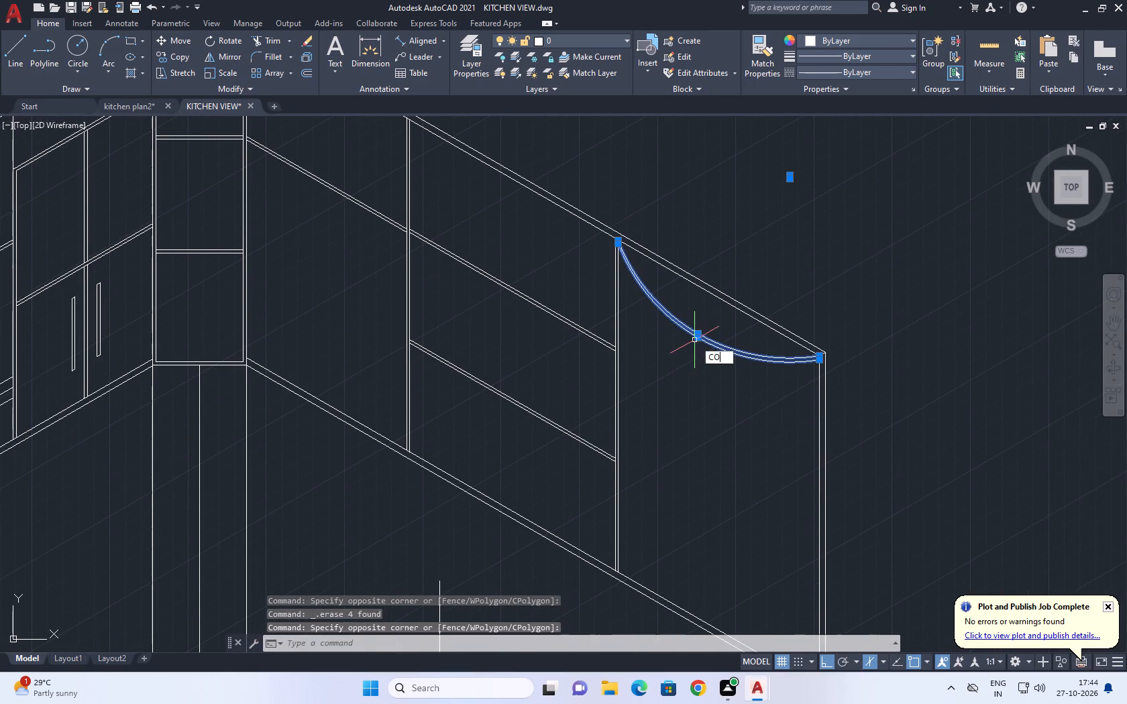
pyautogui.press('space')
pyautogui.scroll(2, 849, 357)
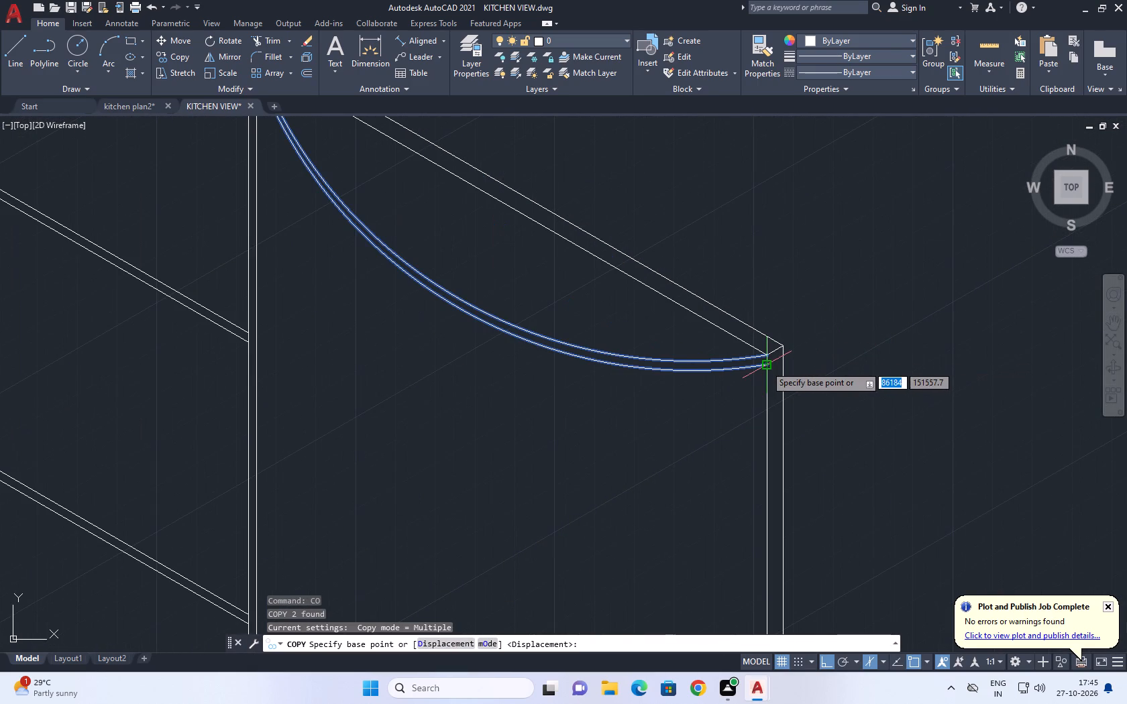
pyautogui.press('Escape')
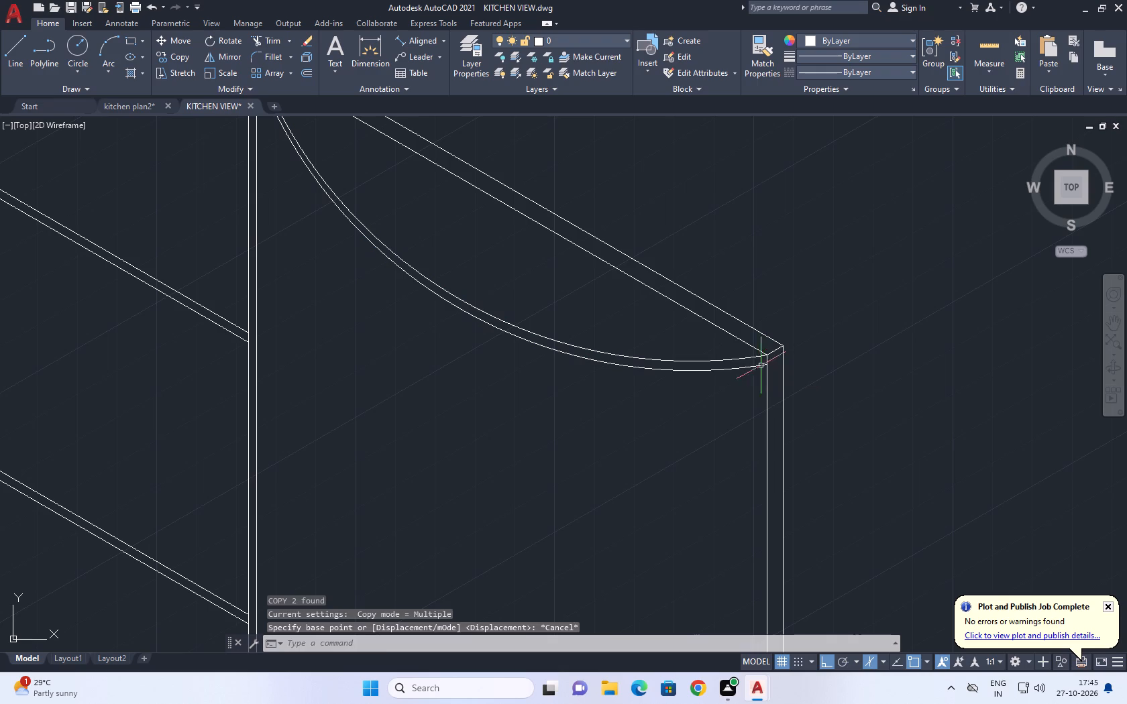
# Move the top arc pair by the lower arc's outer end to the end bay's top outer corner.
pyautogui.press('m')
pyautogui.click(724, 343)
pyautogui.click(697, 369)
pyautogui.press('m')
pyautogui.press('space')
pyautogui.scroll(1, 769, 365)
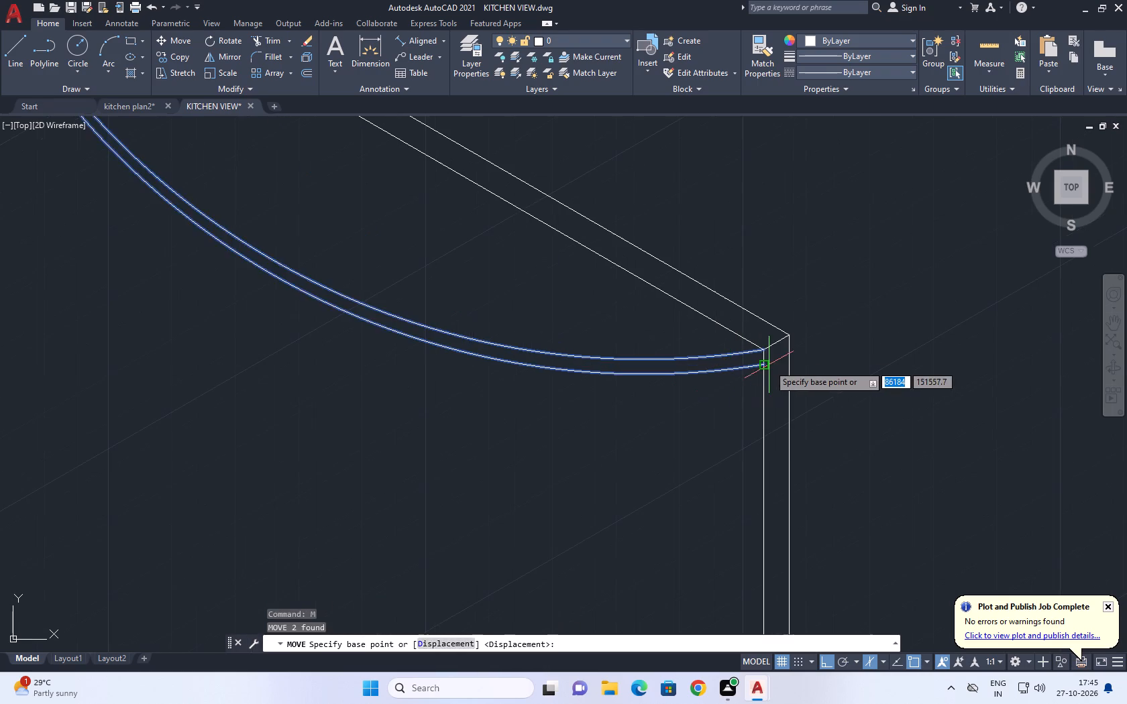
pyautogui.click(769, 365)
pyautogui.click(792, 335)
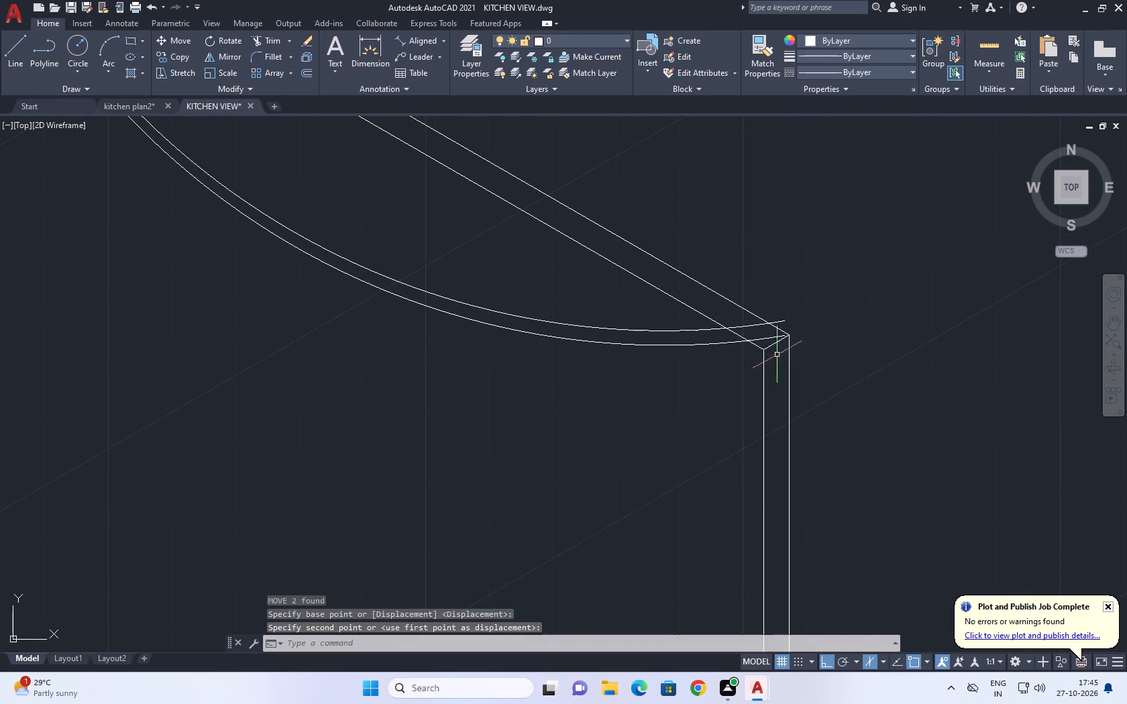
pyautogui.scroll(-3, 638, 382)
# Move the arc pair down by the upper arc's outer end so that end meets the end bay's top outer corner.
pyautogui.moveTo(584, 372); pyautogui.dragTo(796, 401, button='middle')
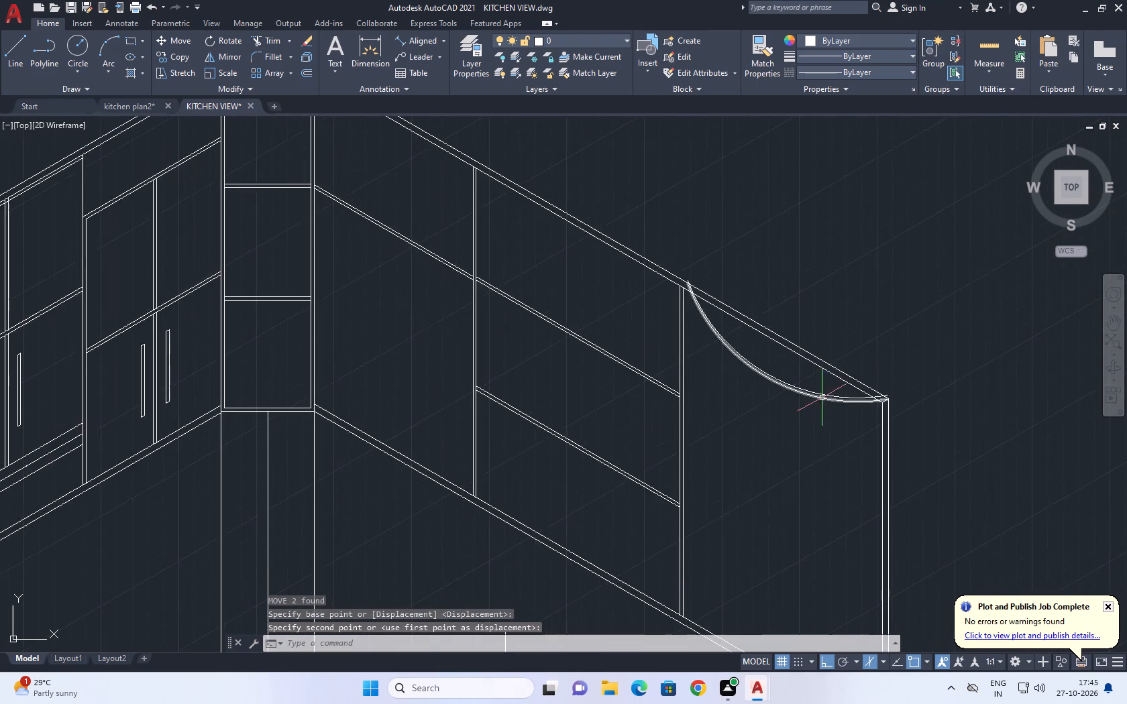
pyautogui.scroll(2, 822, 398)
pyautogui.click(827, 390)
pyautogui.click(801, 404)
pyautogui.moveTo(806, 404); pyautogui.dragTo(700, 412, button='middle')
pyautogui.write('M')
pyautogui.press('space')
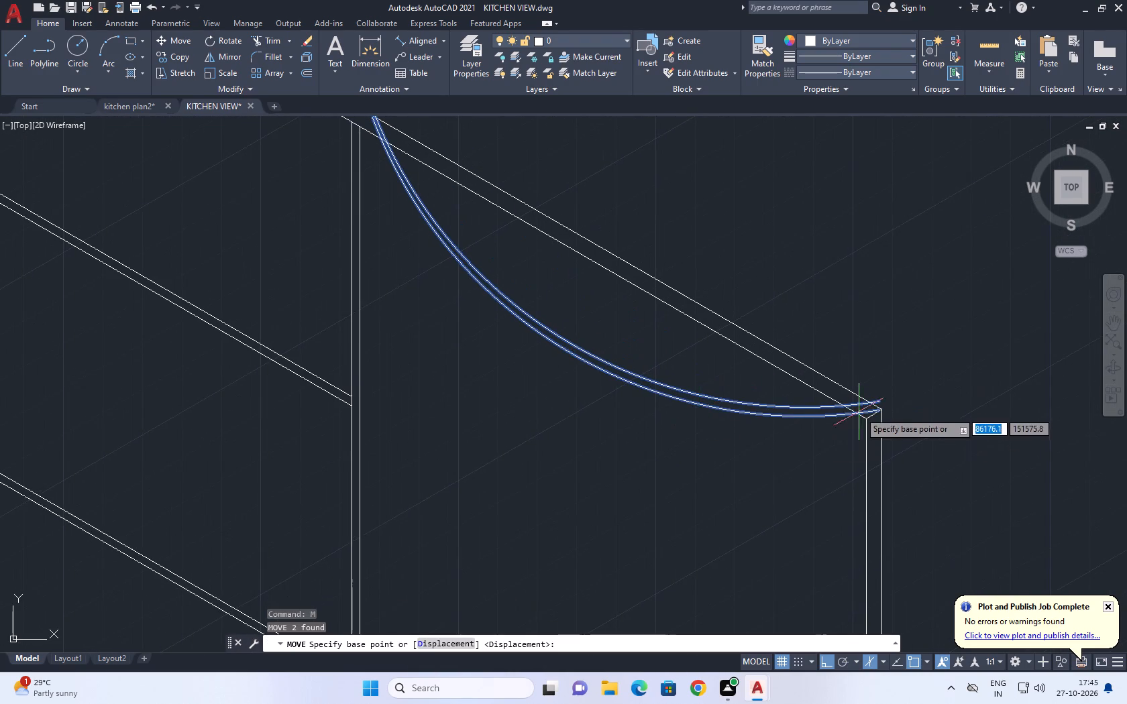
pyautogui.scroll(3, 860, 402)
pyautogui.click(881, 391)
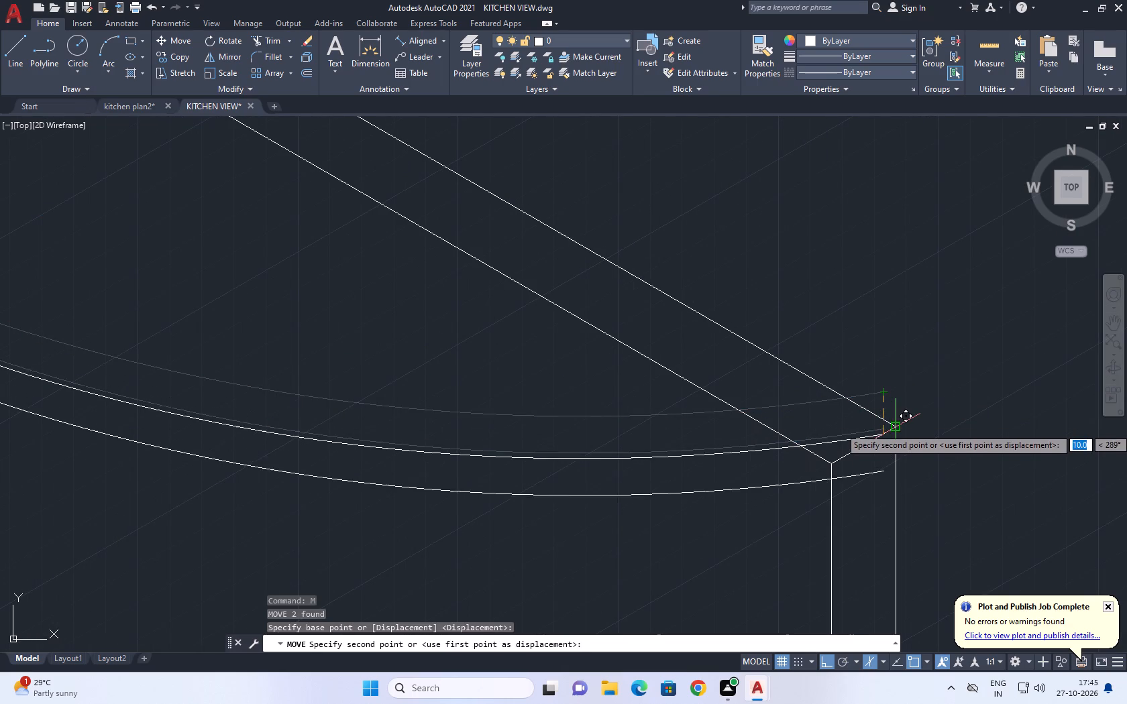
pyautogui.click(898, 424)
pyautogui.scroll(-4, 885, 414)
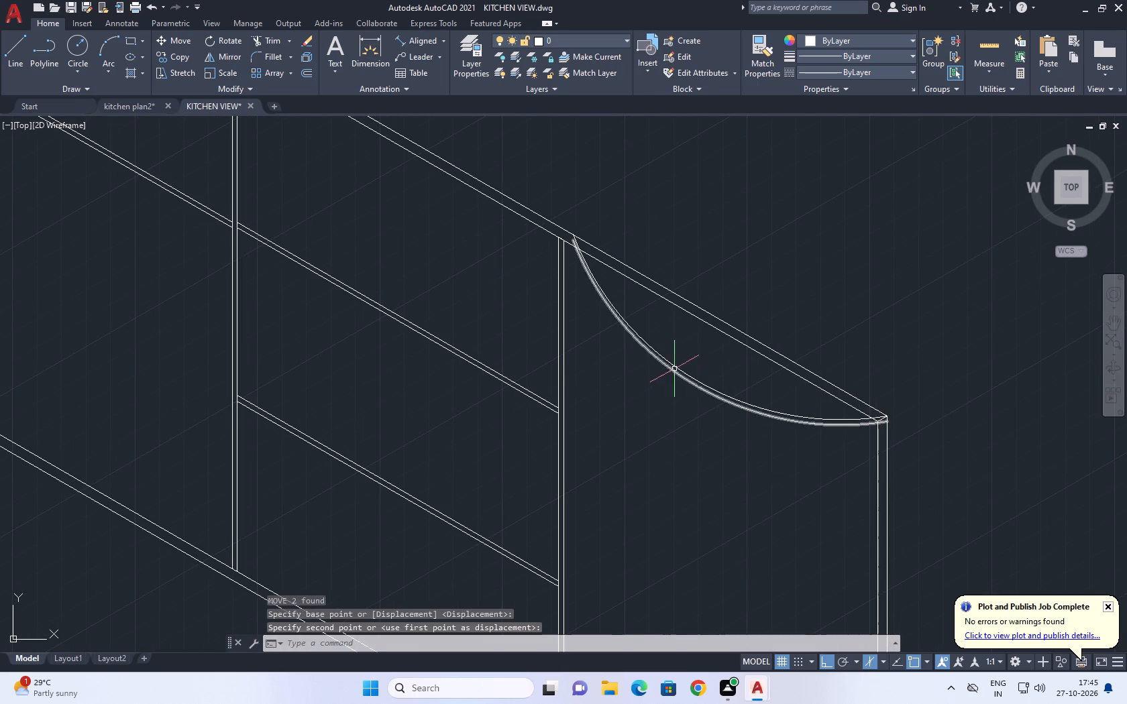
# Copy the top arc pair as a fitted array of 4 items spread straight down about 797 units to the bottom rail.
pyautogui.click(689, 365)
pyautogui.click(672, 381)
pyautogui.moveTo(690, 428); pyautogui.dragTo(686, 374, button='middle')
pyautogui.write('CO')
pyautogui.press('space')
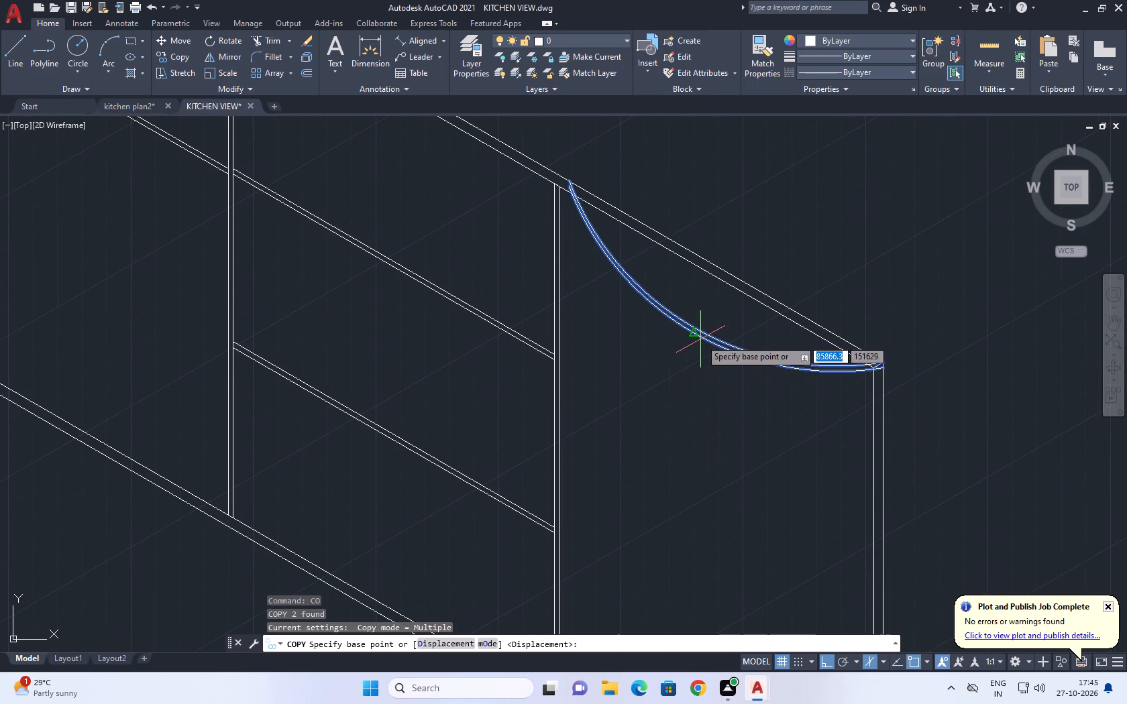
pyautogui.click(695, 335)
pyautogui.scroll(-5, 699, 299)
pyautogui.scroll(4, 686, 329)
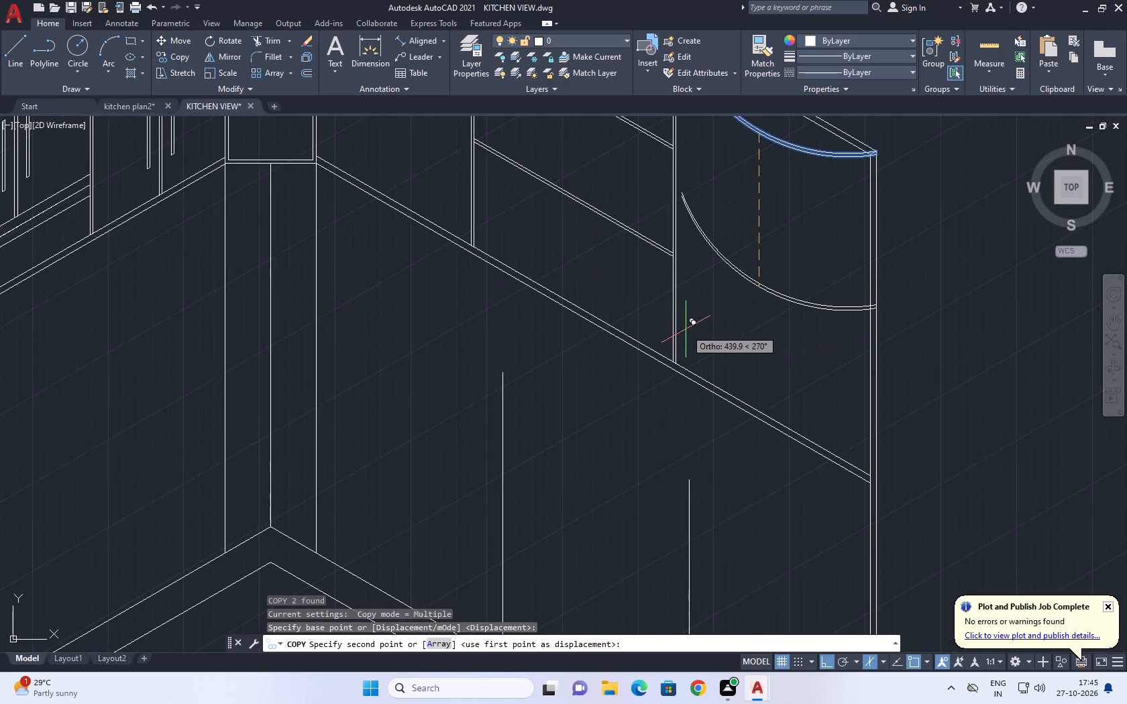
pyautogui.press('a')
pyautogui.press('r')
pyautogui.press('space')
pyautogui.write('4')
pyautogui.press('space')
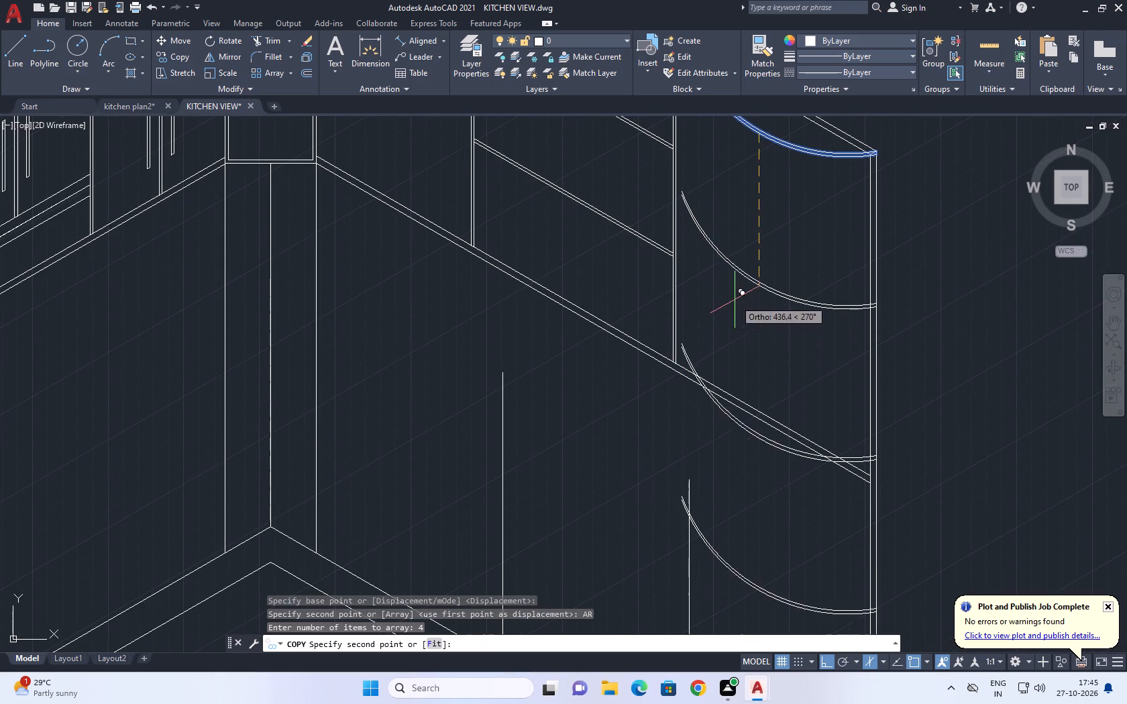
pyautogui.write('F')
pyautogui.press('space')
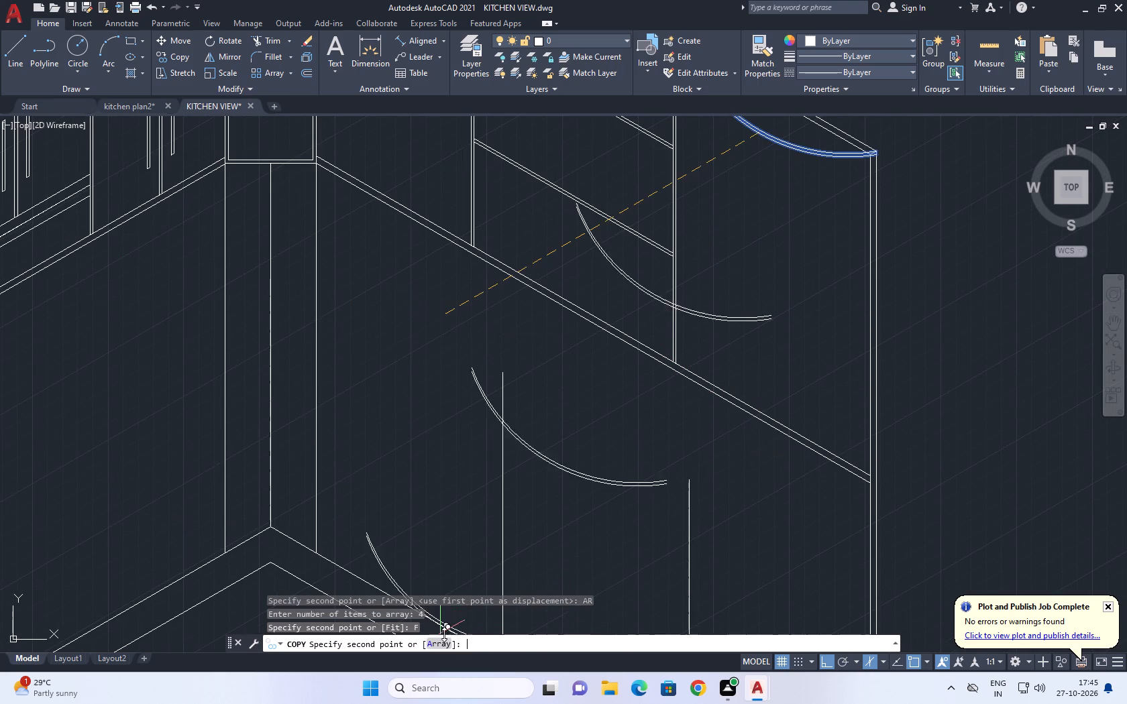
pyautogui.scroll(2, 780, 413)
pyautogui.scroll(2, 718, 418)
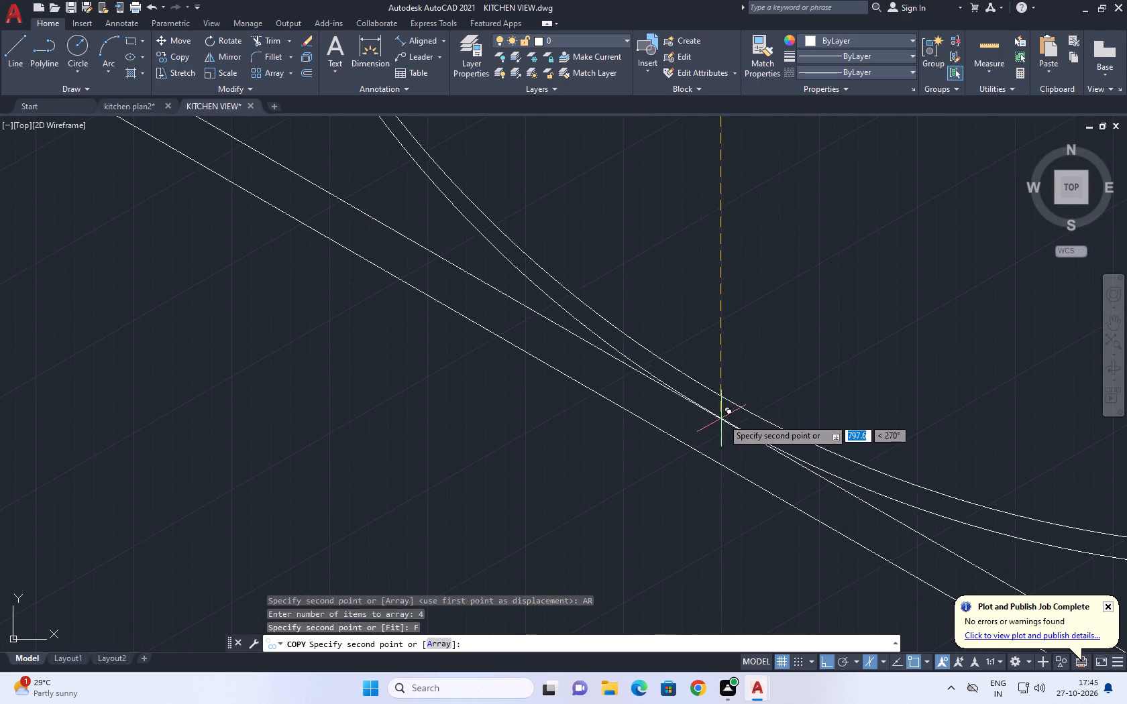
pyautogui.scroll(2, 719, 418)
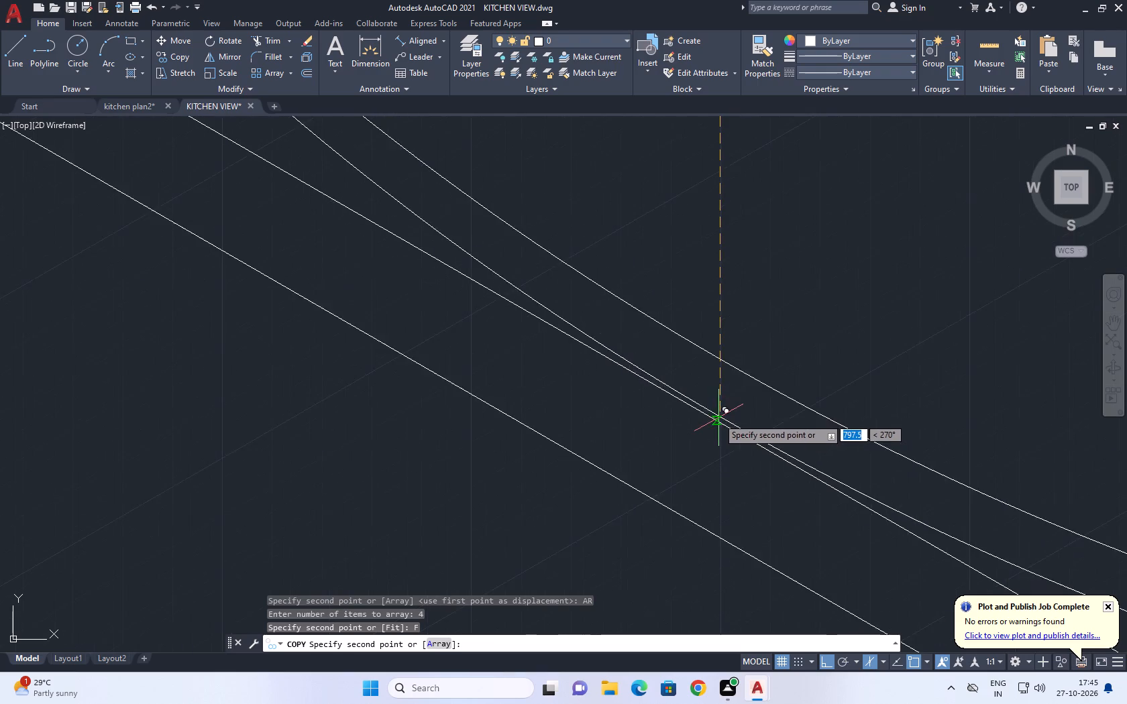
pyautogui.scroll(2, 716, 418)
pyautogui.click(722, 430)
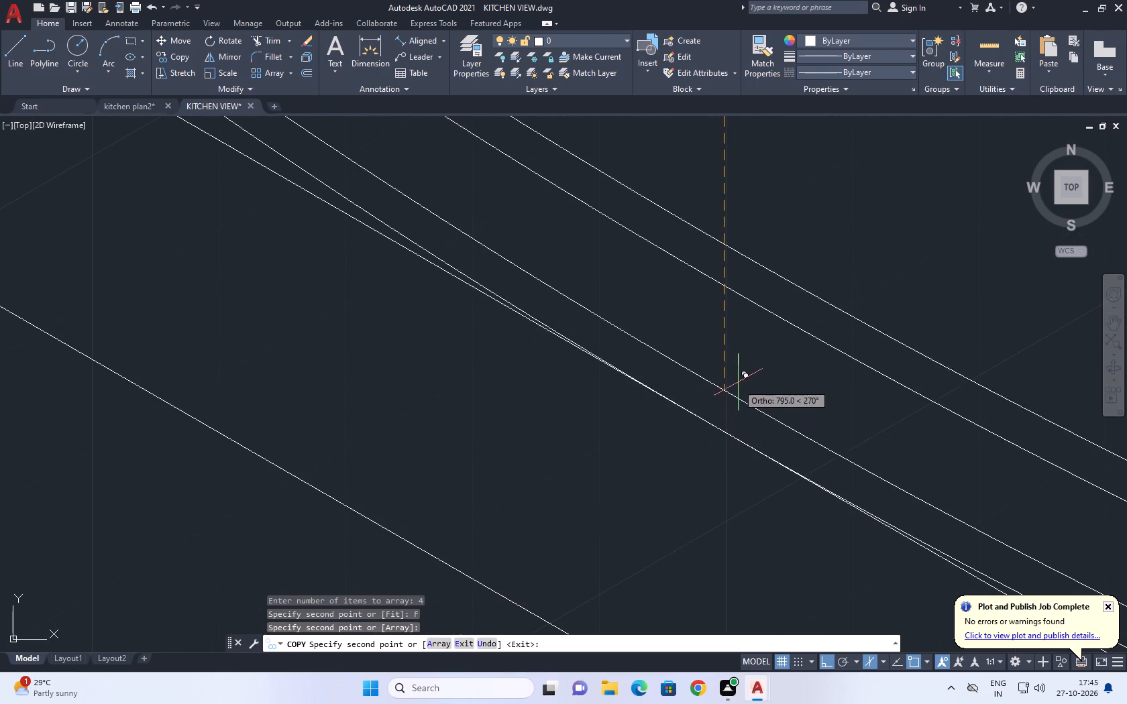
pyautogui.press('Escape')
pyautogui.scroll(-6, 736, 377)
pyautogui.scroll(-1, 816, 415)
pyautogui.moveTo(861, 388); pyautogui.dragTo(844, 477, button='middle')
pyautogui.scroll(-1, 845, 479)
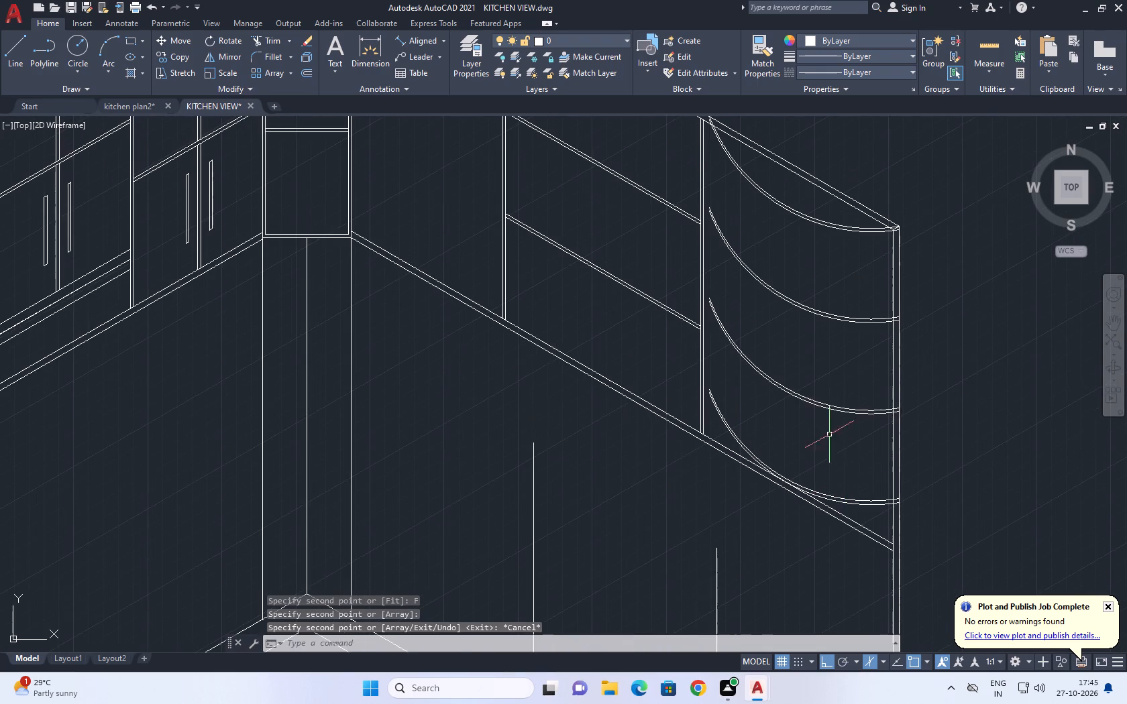
# Delete the top arc pair at the upper edge of the end bay.
pyautogui.moveTo(792, 353); pyautogui.dragTo(806, 404, button='middle')
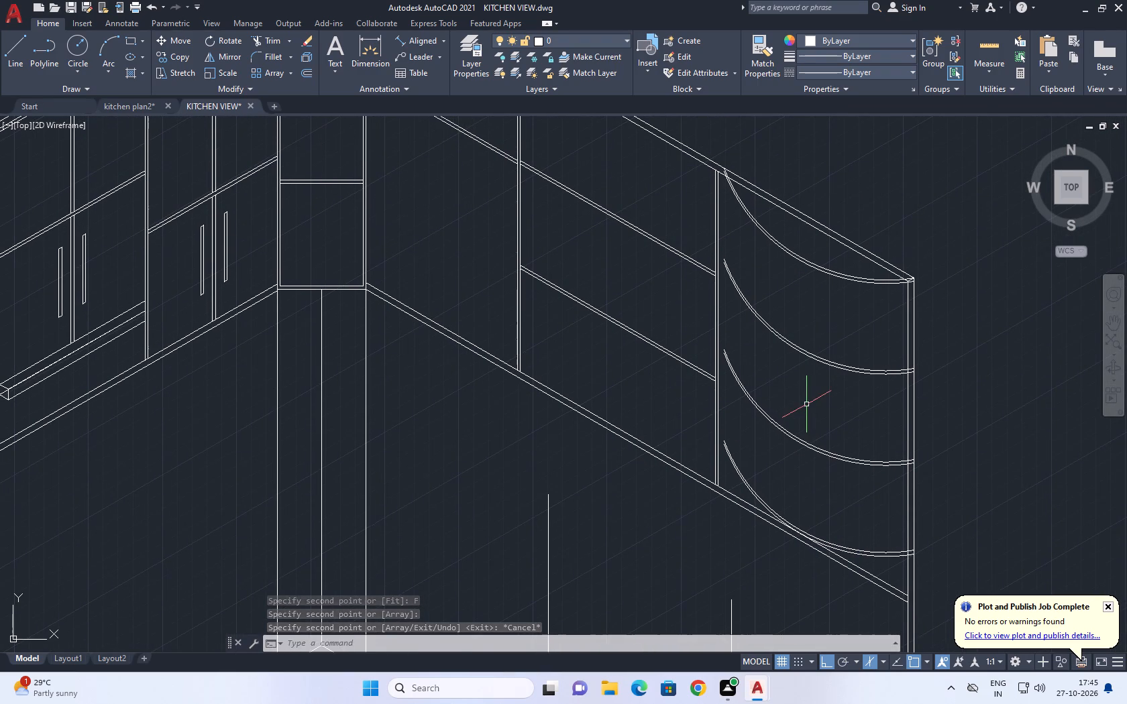
pyautogui.click(853, 271)
pyautogui.click(835, 292)
pyautogui.press('Delete')
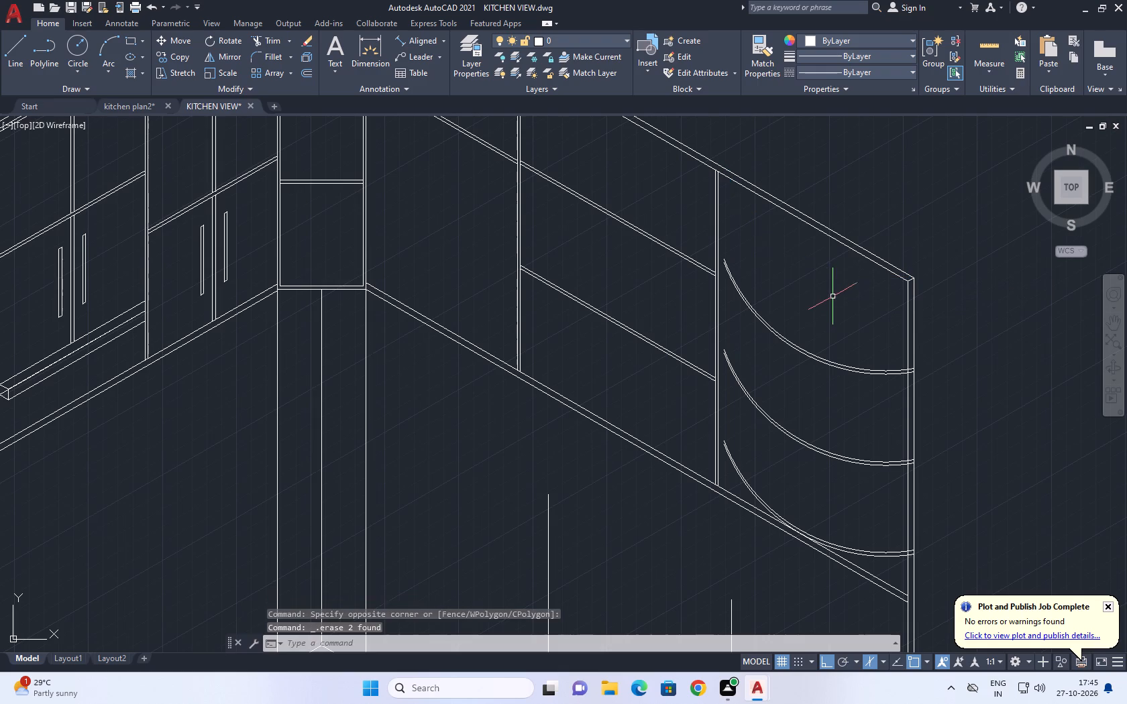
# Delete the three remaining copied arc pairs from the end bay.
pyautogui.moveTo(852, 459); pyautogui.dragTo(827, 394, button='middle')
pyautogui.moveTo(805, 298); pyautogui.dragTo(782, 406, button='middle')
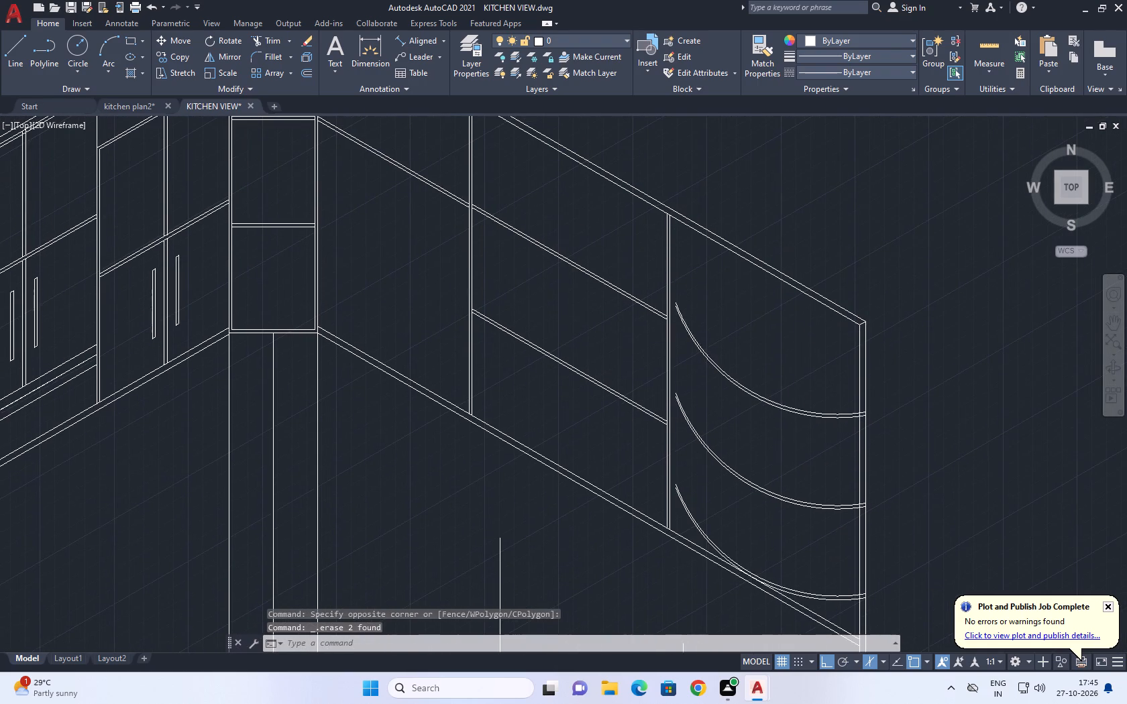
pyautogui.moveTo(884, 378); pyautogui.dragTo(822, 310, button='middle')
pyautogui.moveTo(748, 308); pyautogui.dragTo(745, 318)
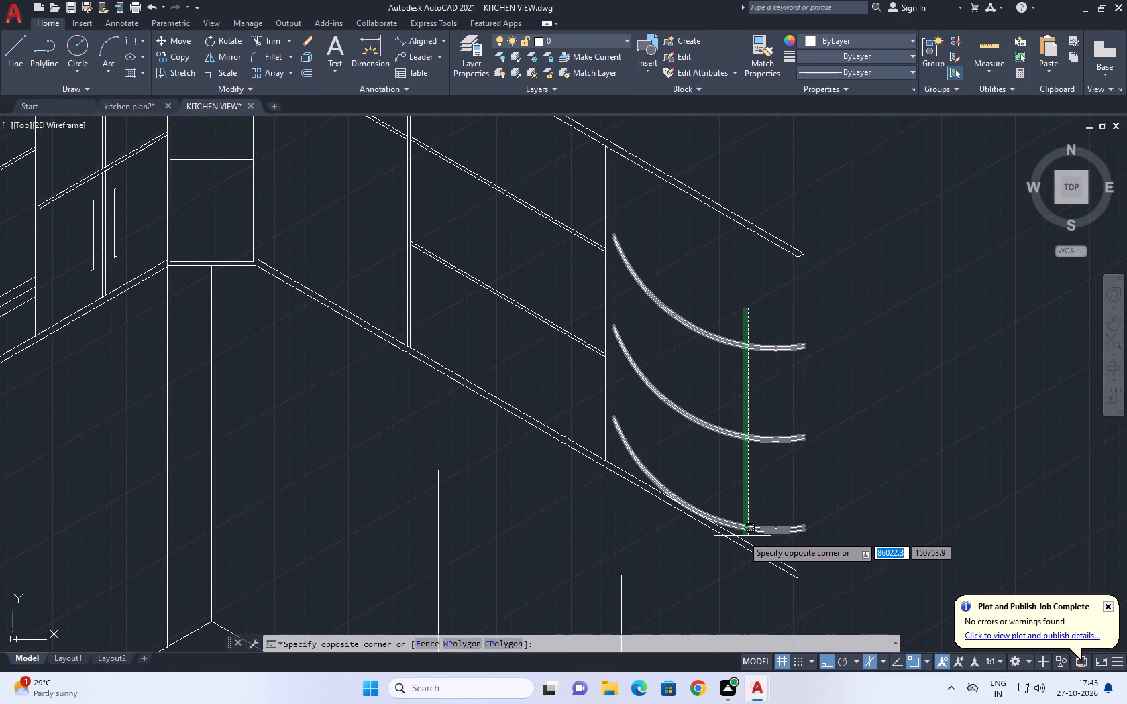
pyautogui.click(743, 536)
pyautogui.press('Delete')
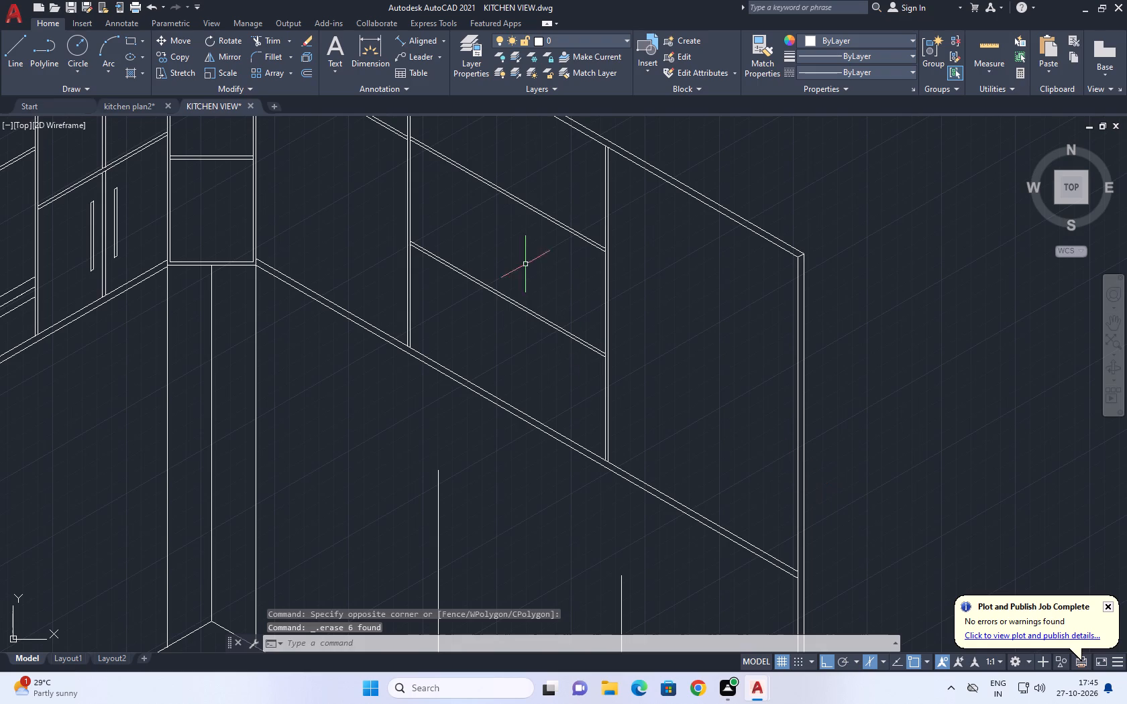
# Divide the right-hand end bay's inner vertical line into 3 equal segments.
pyautogui.scroll(2, 604, 242)
pyautogui.click(613, 270)
pyautogui.moveTo(678, 344); pyautogui.dragTo(657, 327, button='middle')
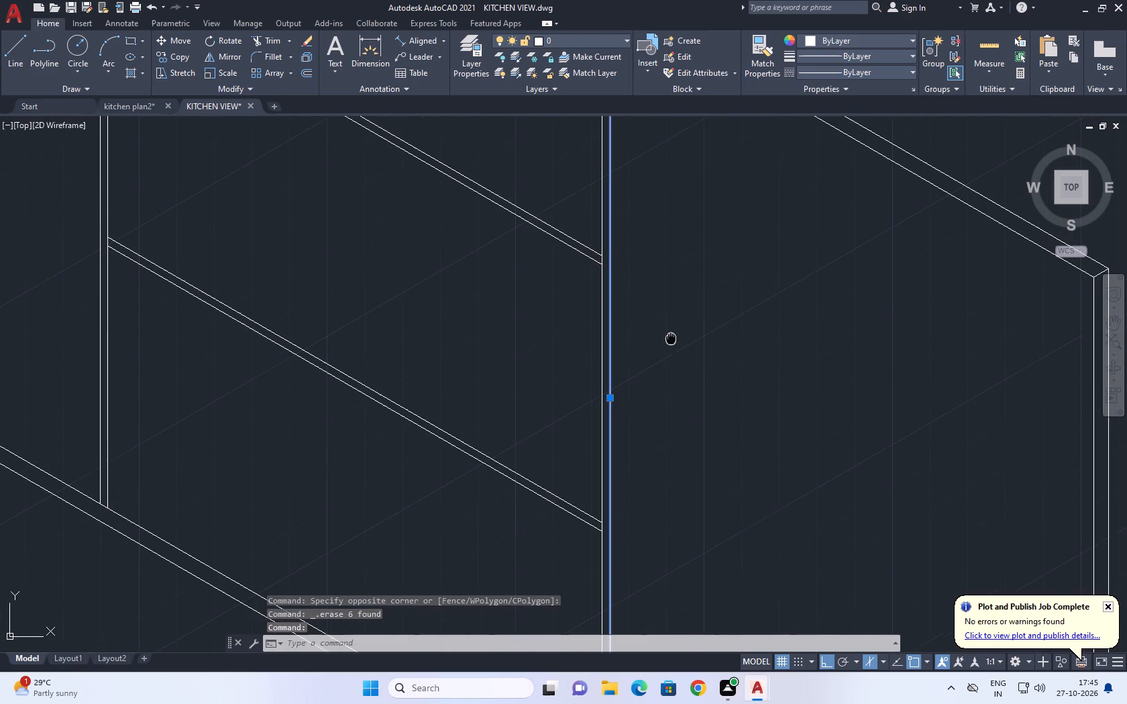
pyautogui.moveTo(657, 327); pyautogui.dragTo(631, 305, button='middle')
pyautogui.write('DIV')
pyautogui.press('space')
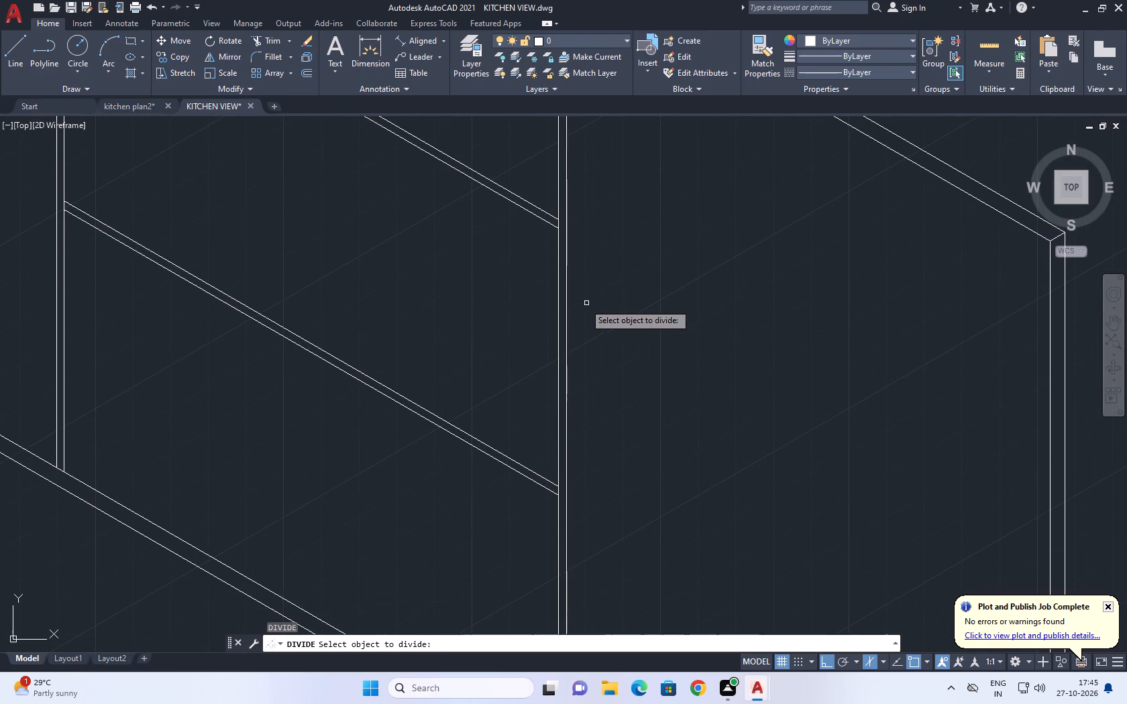
pyautogui.click(566, 312)
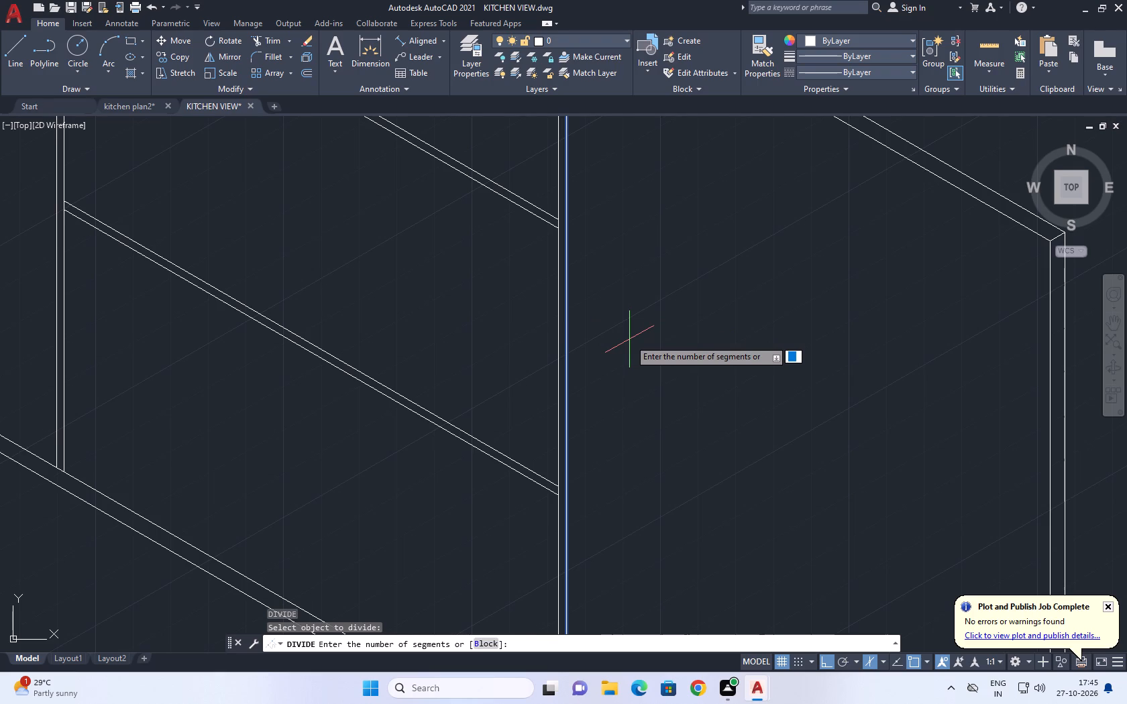
pyautogui.press('3')
pyautogui.press('Return')
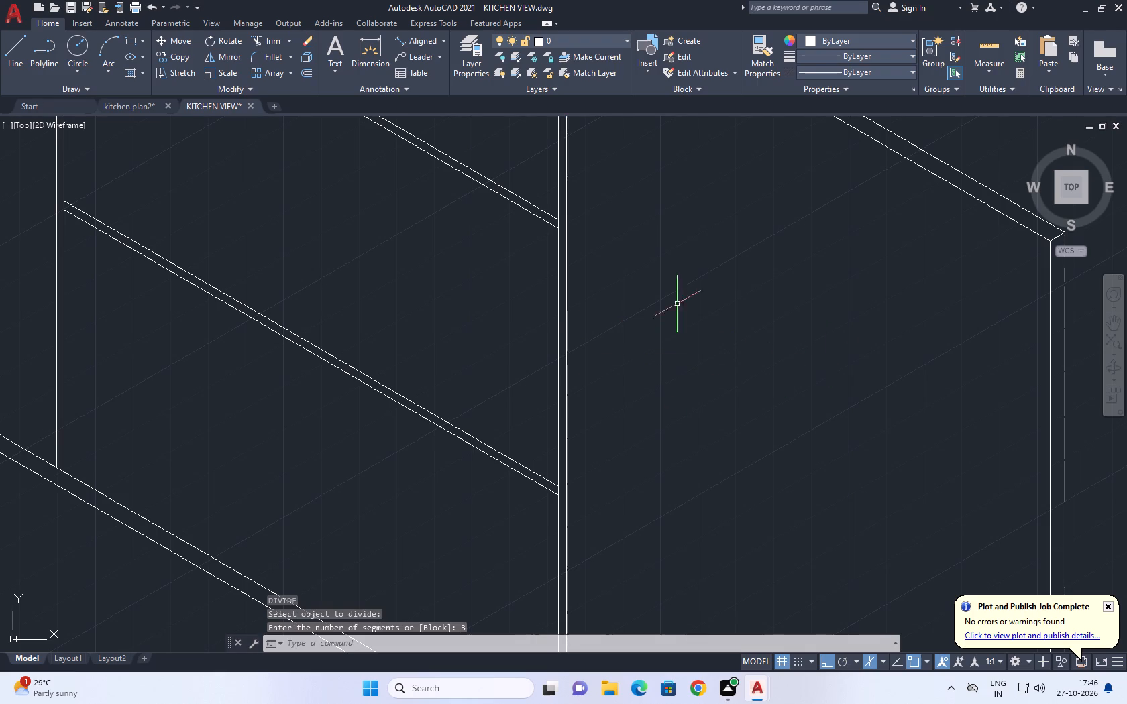
# Switch to the left isoplane and draw a sloping line from the end bay's upper division point past its outer edge.
pyautogui.moveTo(566, 295); pyautogui.dragTo(578, 329, button='middle')
pyautogui.write('L')
pyautogui.press('space')
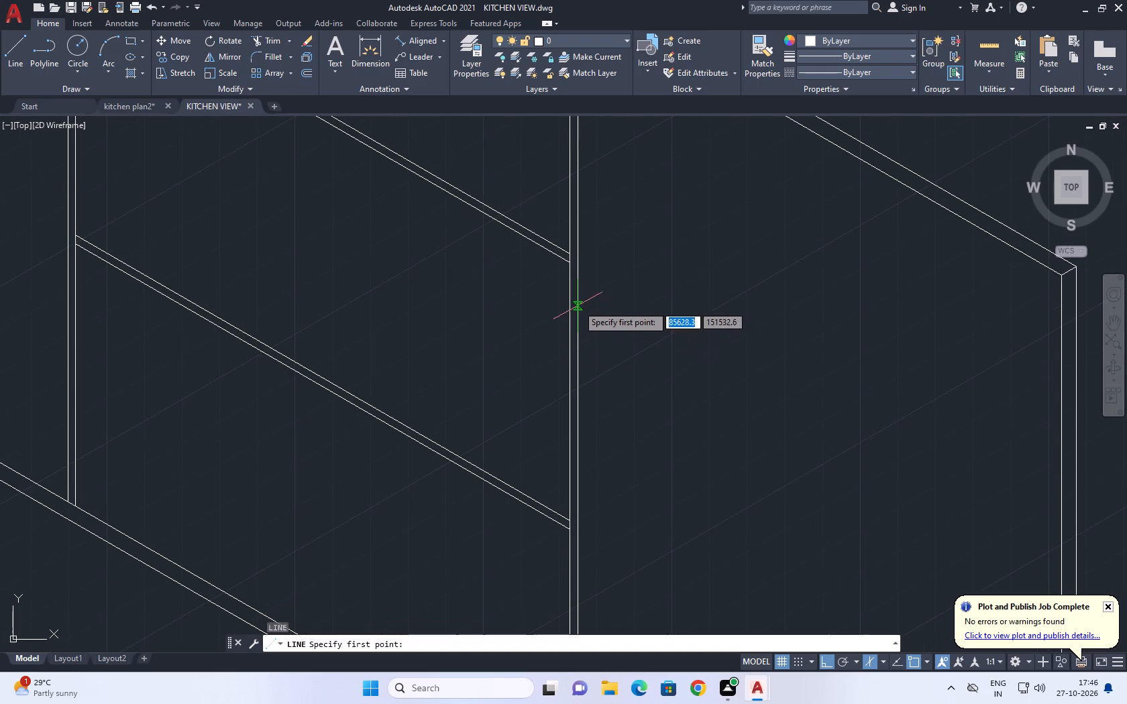
pyautogui.scroll(-2, 578, 294)
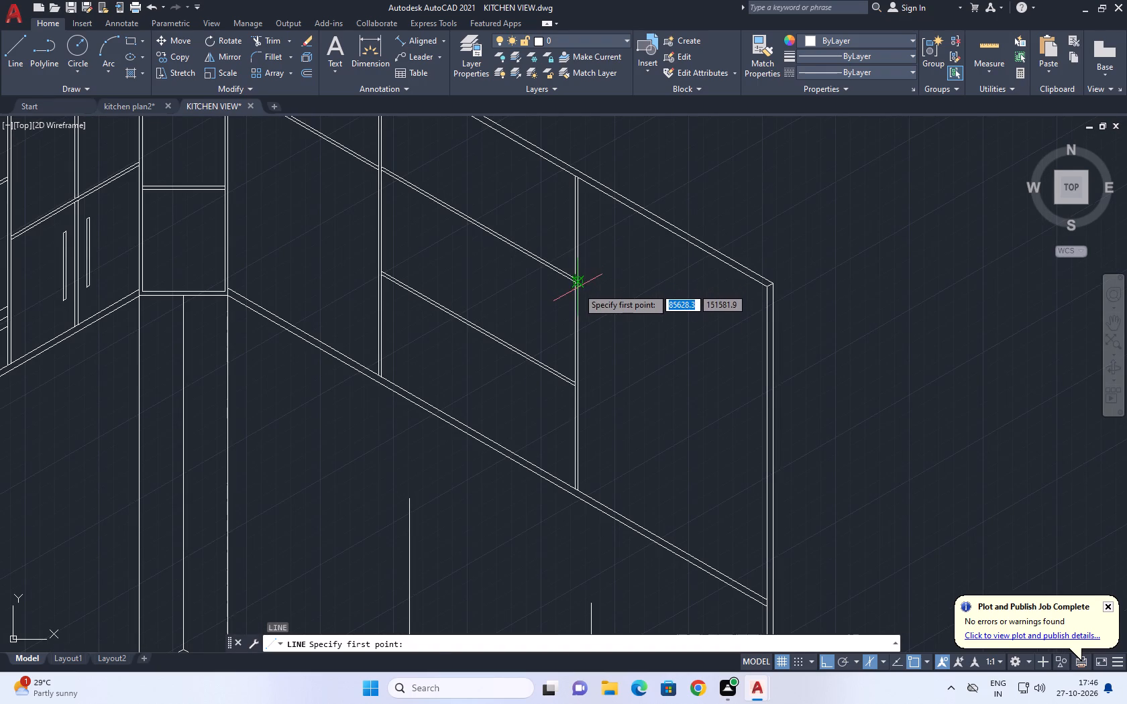
pyautogui.click(582, 288)
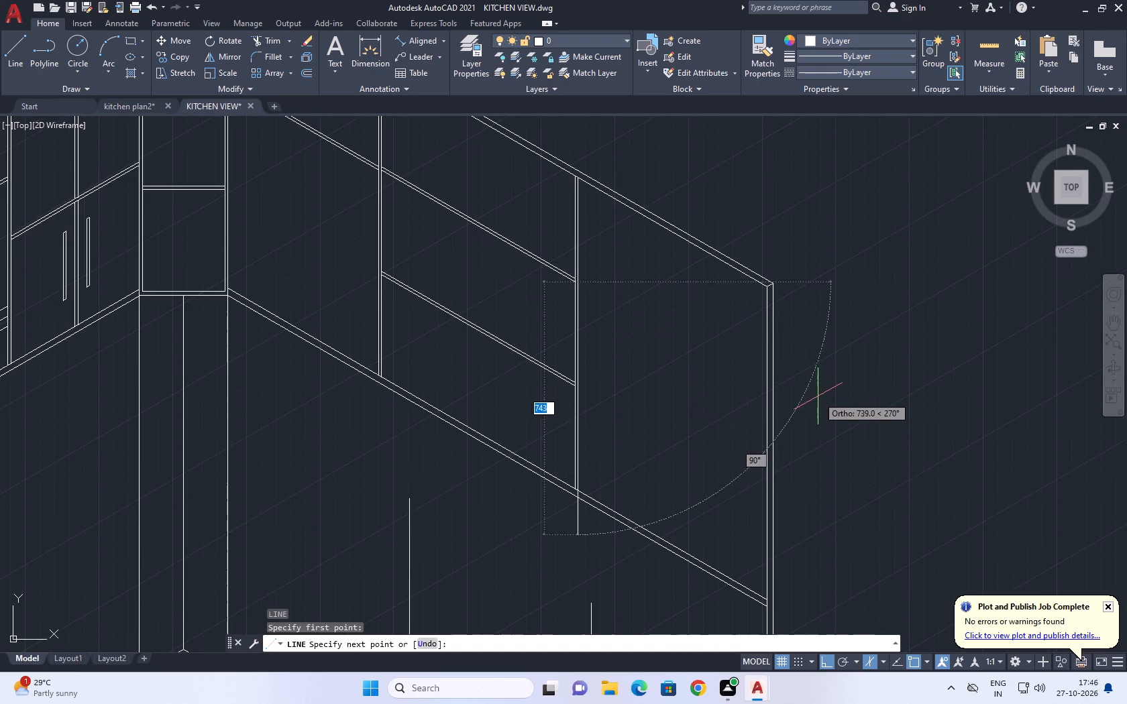
pyautogui.press('F5')
pyautogui.click(818, 397)
pyautogui.press('Escape')
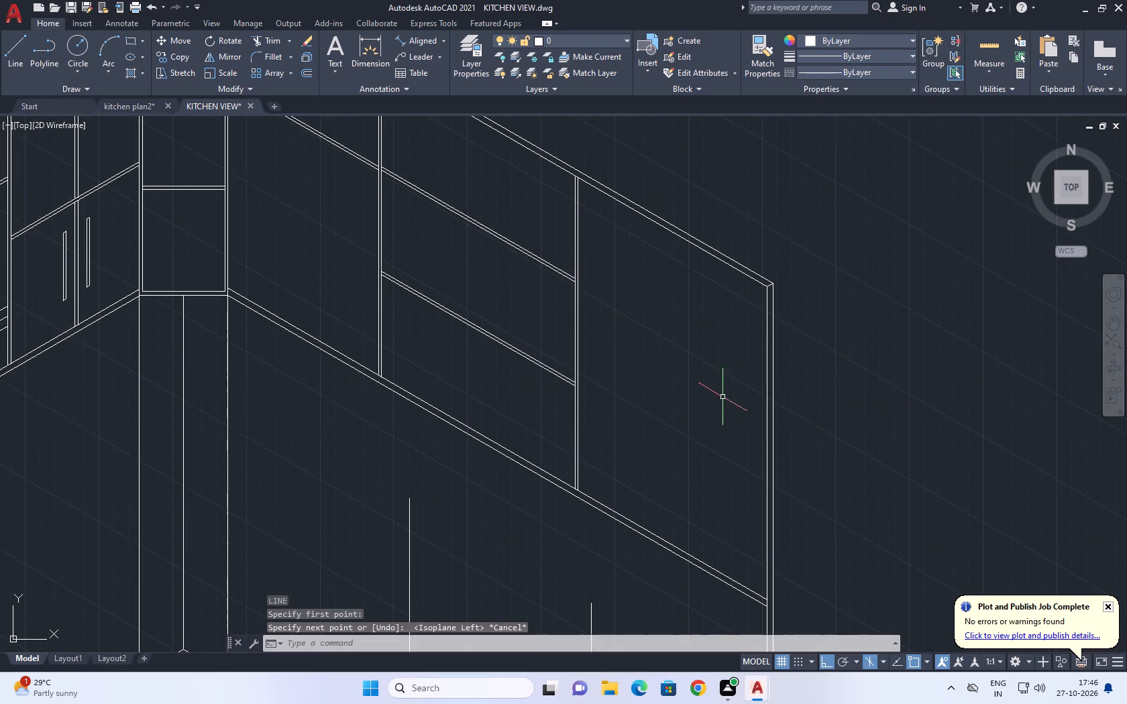
pyautogui.press('space')
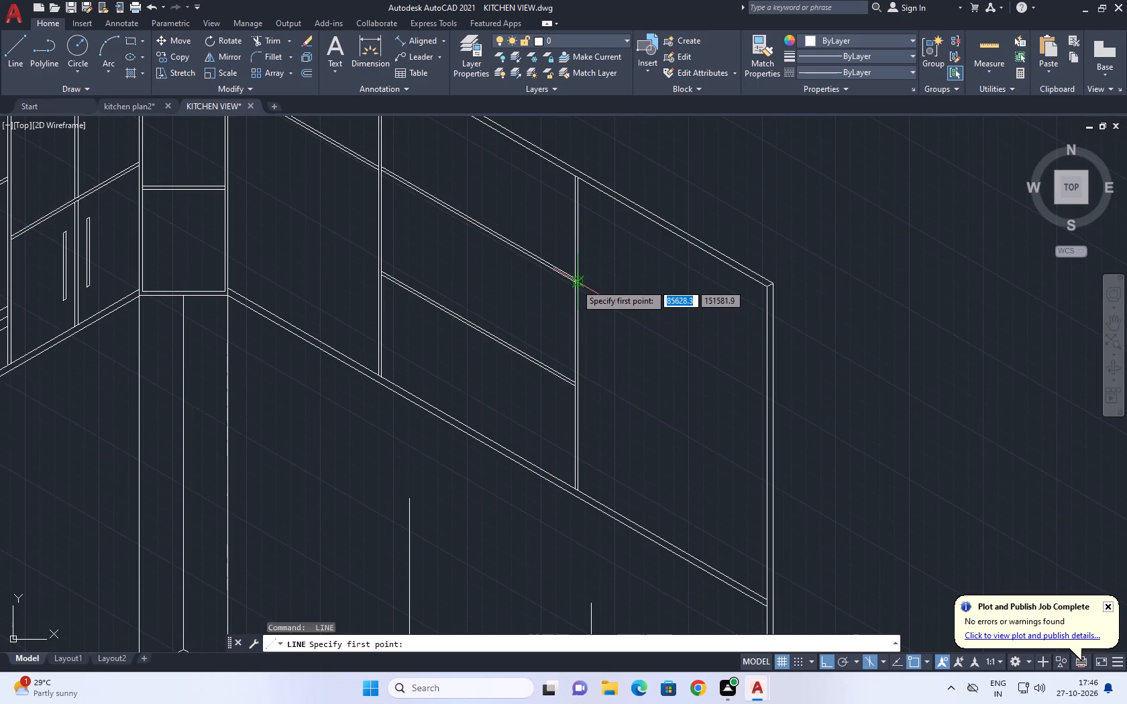
pyautogui.click(576, 284)
pyautogui.click(836, 445)
pyautogui.press('Escape')
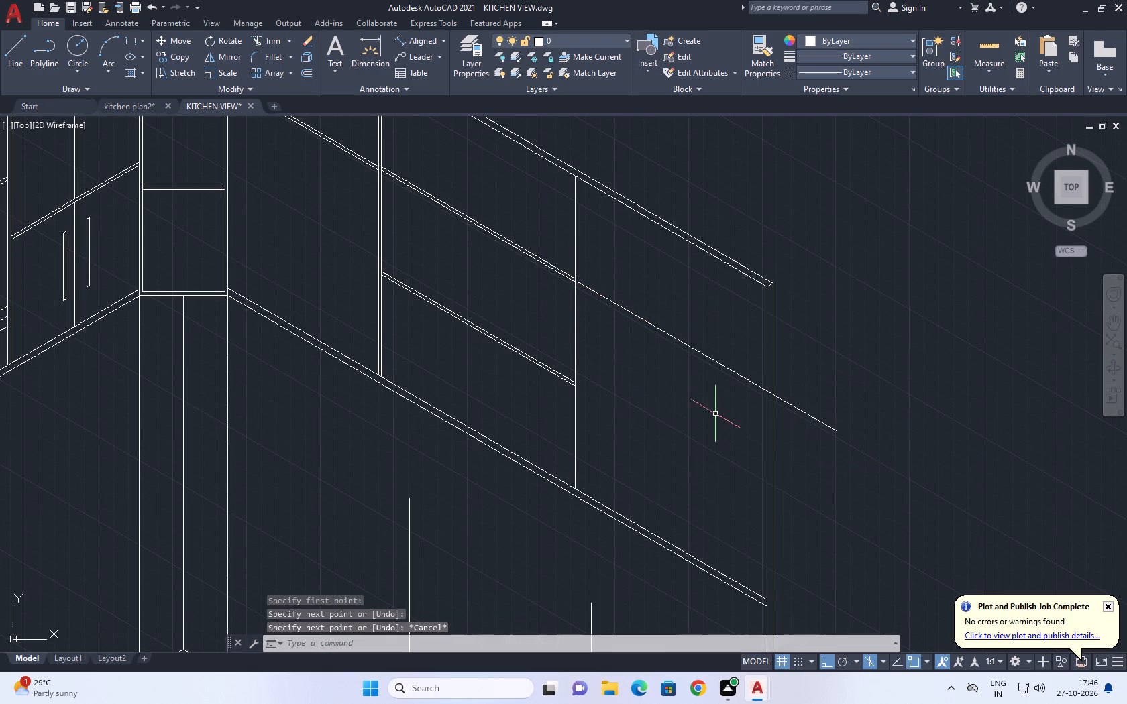
# Draw a second parallel sloping line from the lower division point past the end bay's outer edge.
pyautogui.press('space')
pyautogui.click(576, 387)
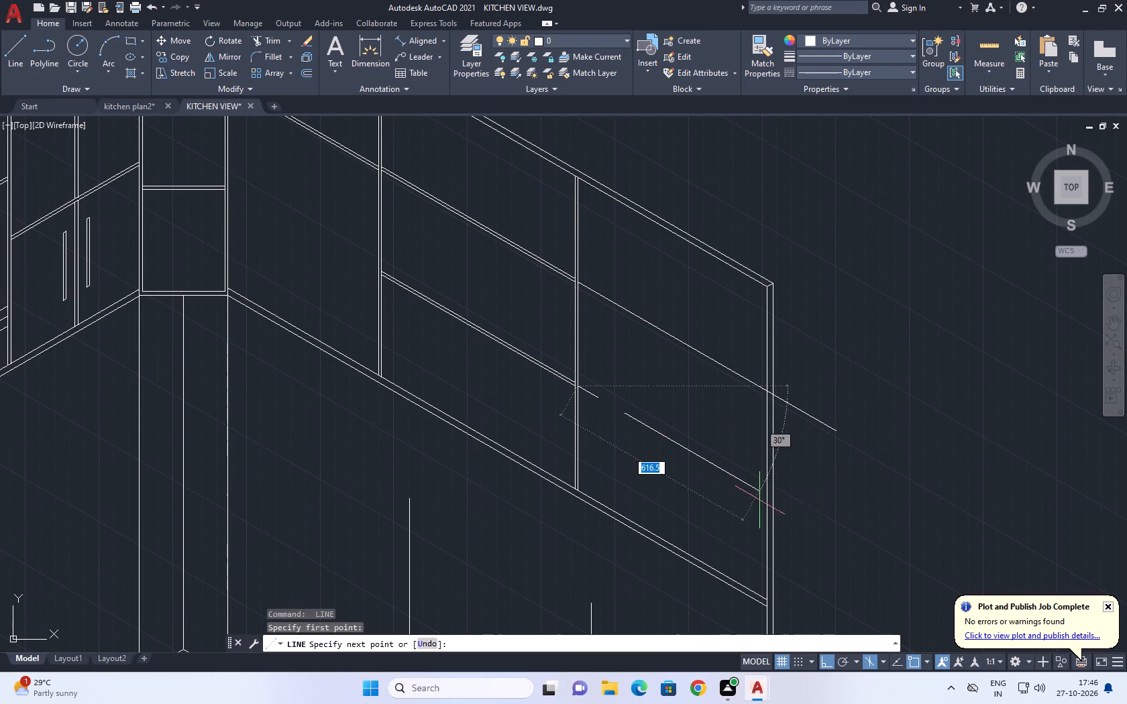
pyautogui.moveTo(761, 502); pyautogui.dragTo(790, 480, button='middle')
pyautogui.click(857, 499)
pyautogui.press('Escape')
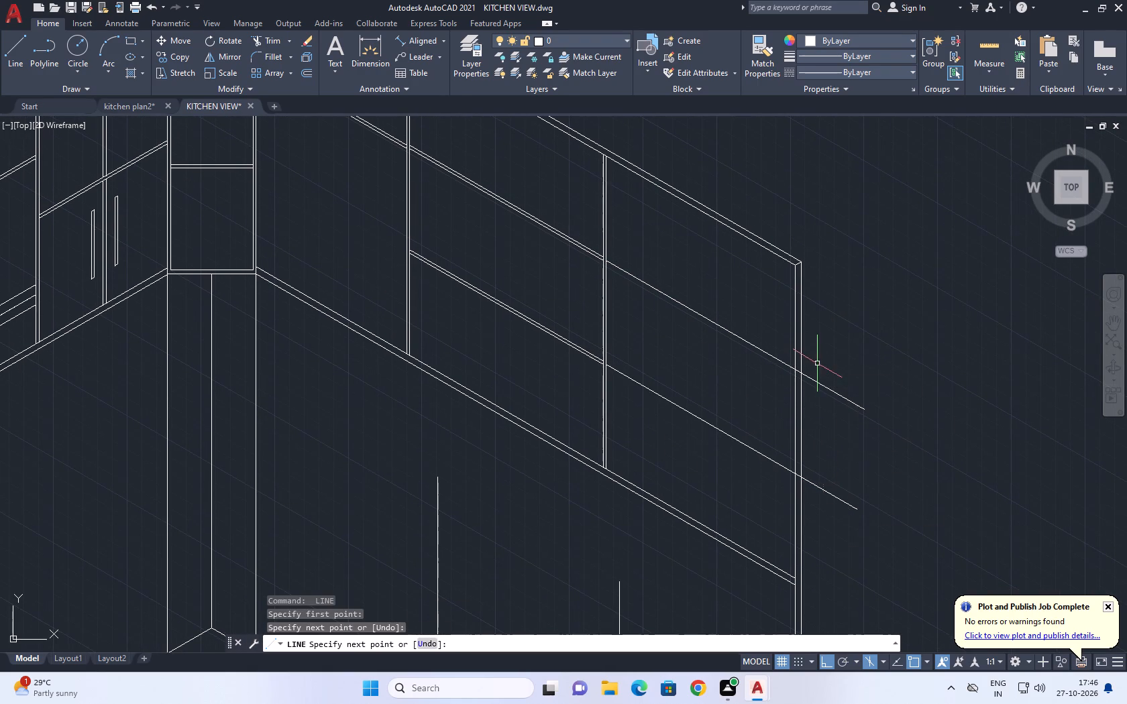
# Examine the new end bay shelf lines within the whole wireframe view beside the coloured reference kitchen.
pyautogui.moveTo(822, 351); pyautogui.dragTo(760, 292, button='middle')
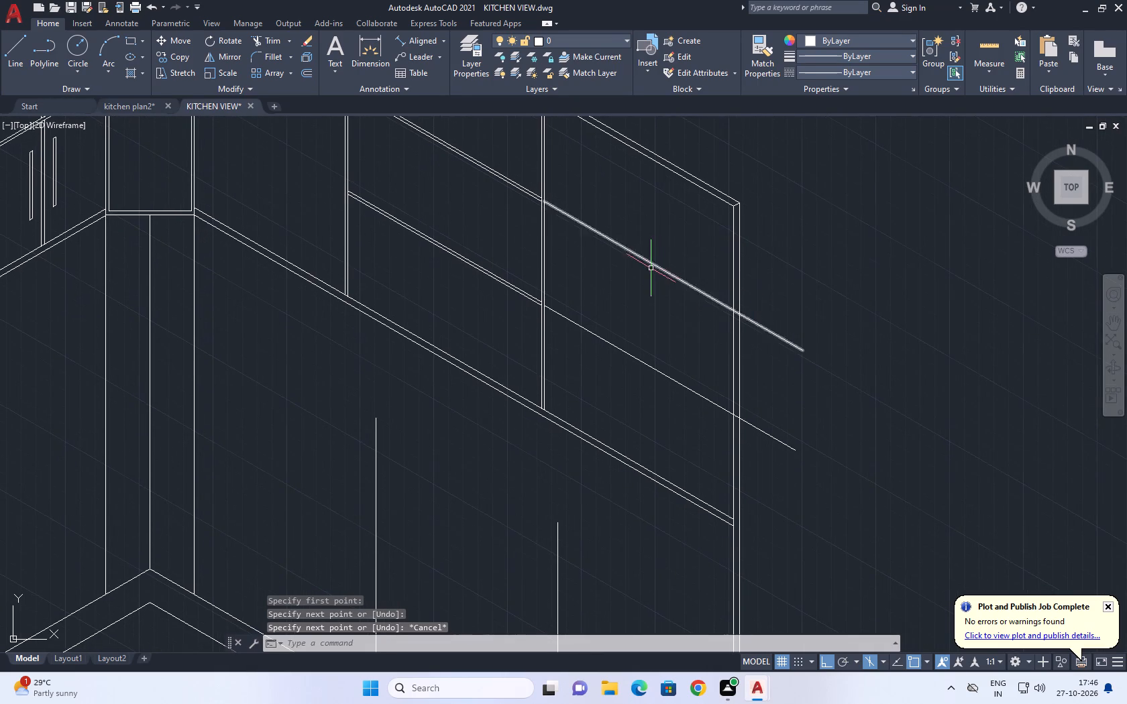
pyautogui.scroll(2, 651, 274)
pyautogui.moveTo(681, 251); pyautogui.dragTo(772, 456, button='middle')
pyautogui.scroll(-3, 772, 456)
pyautogui.moveTo(786, 473); pyautogui.dragTo(775, 391, button='middle')
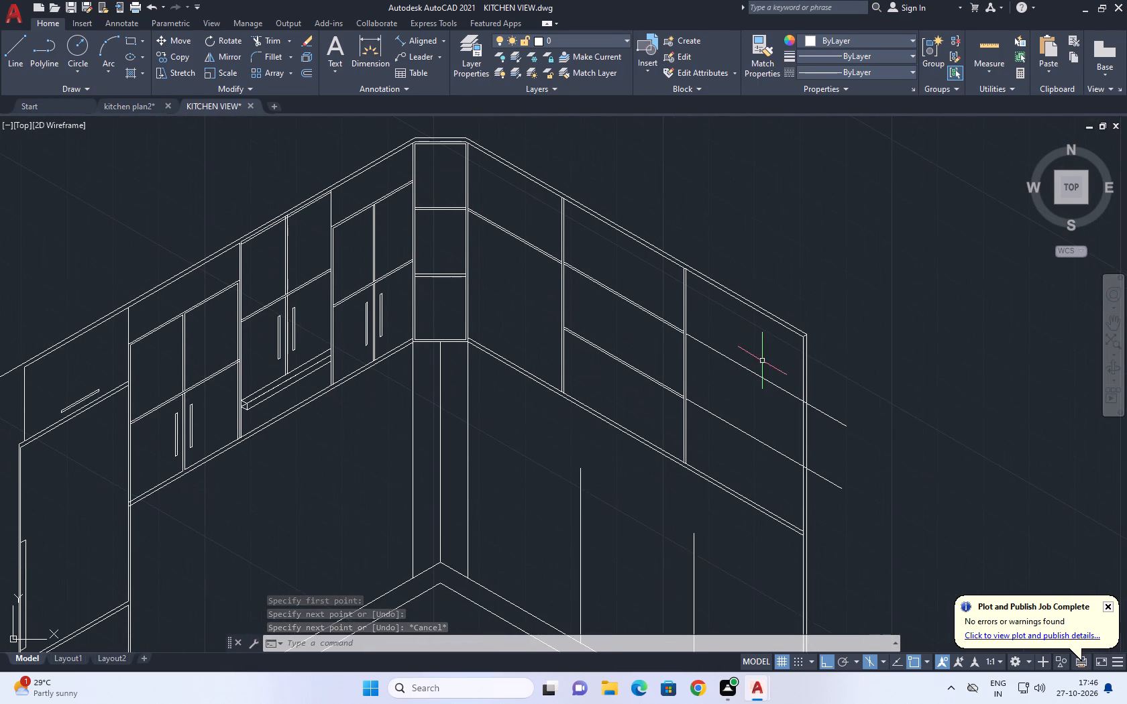
pyautogui.scroll(1, 712, 359)
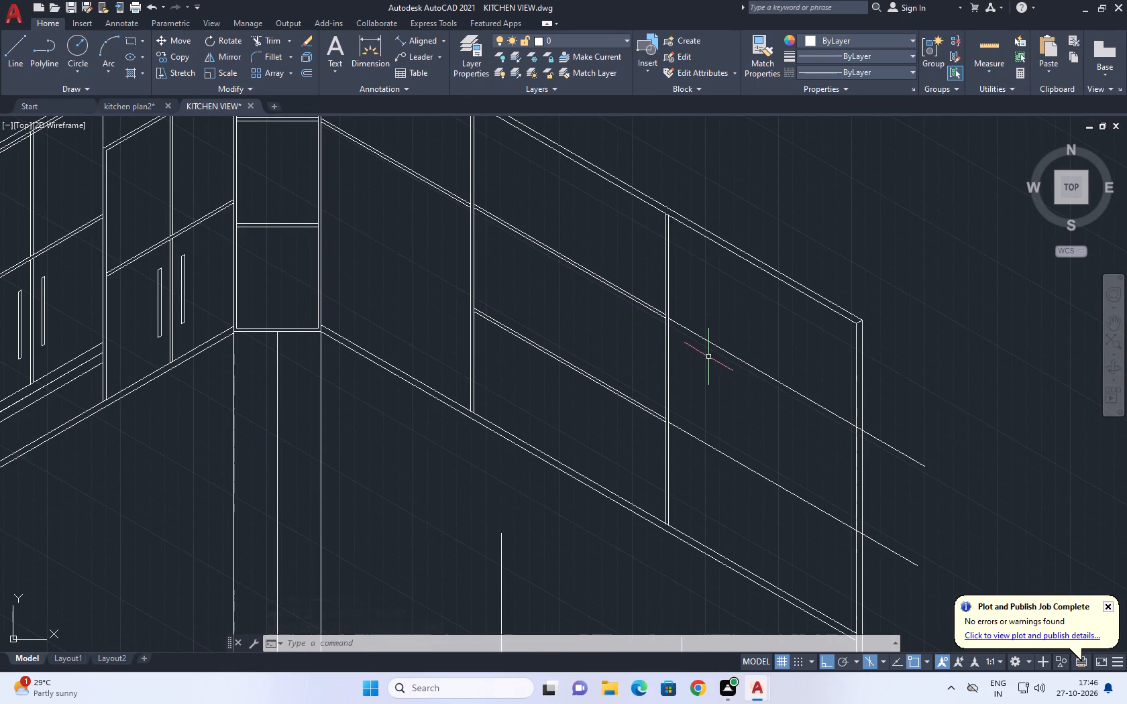
pyautogui.scroll(-3, 715, 365)
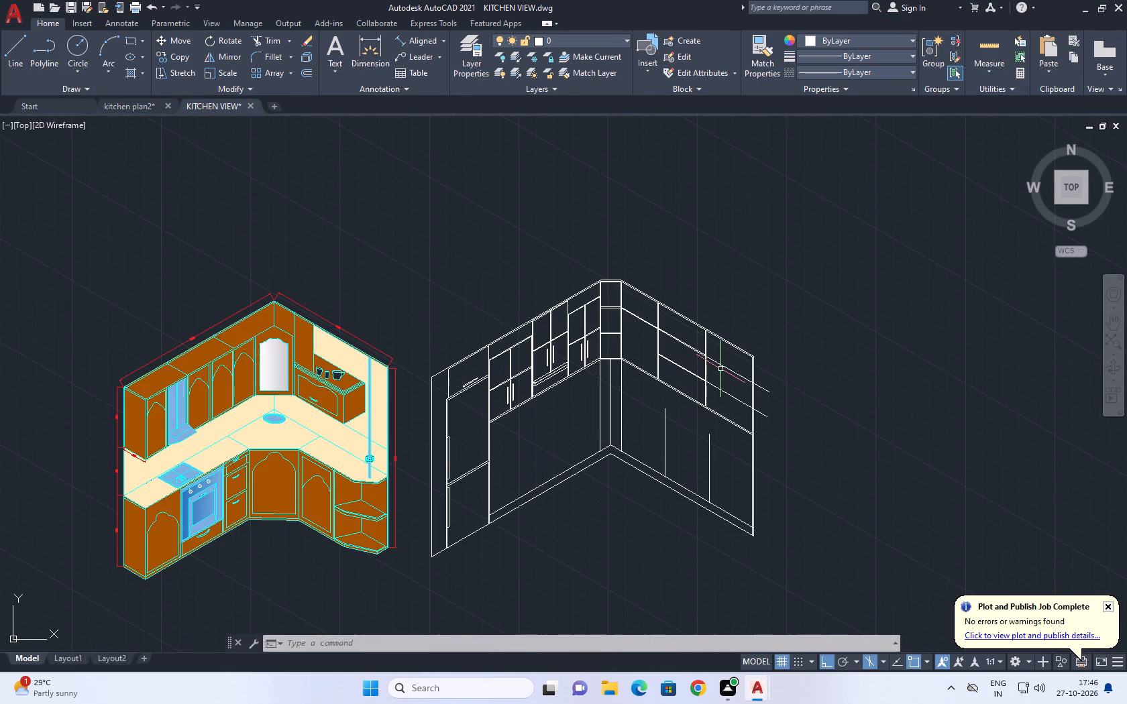
pyautogui.moveTo(719, 369); pyautogui.dragTo(683, 423, button='middle')
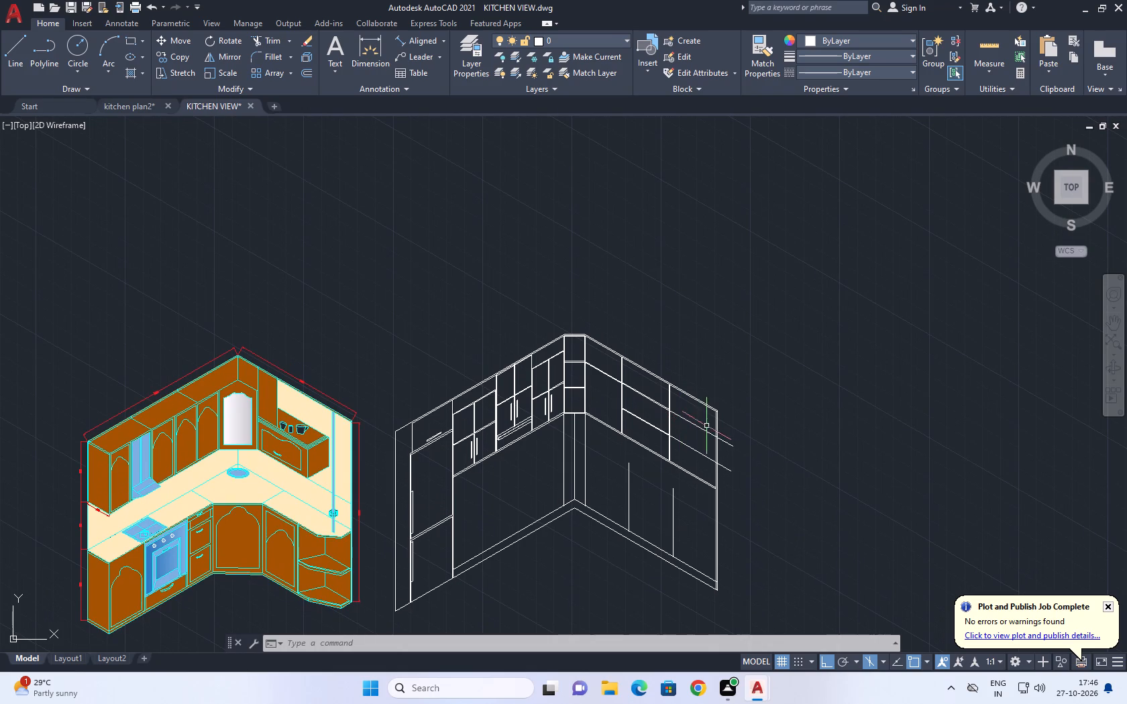
pyautogui.moveTo(694, 391); pyautogui.dragTo(662, 355, button='middle')
pyautogui.moveTo(579, 393); pyautogui.dragTo(558, 359, button='middle')
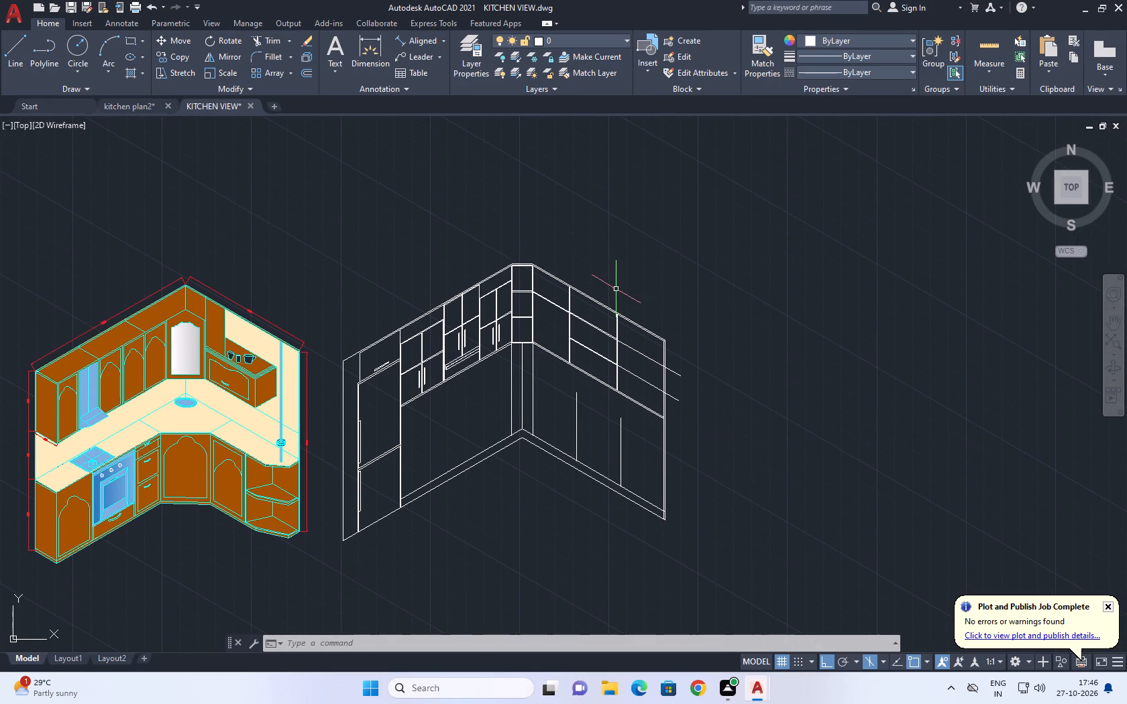
pyautogui.scroll(2, 629, 346)
pyautogui.moveTo(630, 352); pyautogui.dragTo(632, 399, button='middle')
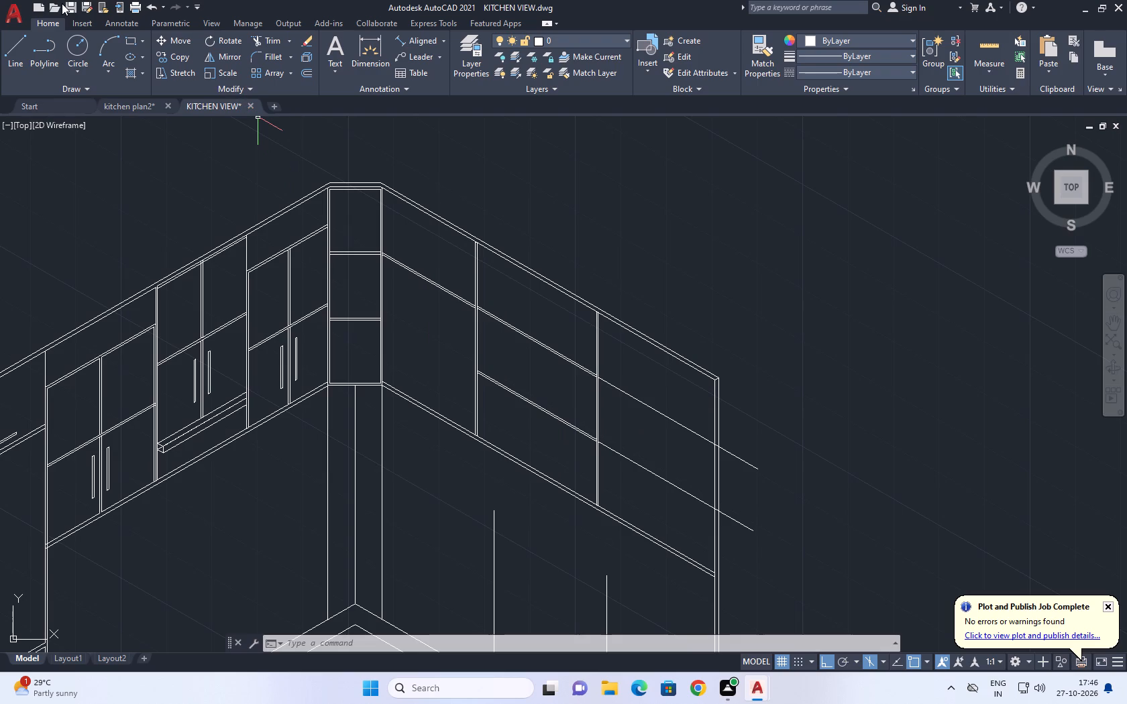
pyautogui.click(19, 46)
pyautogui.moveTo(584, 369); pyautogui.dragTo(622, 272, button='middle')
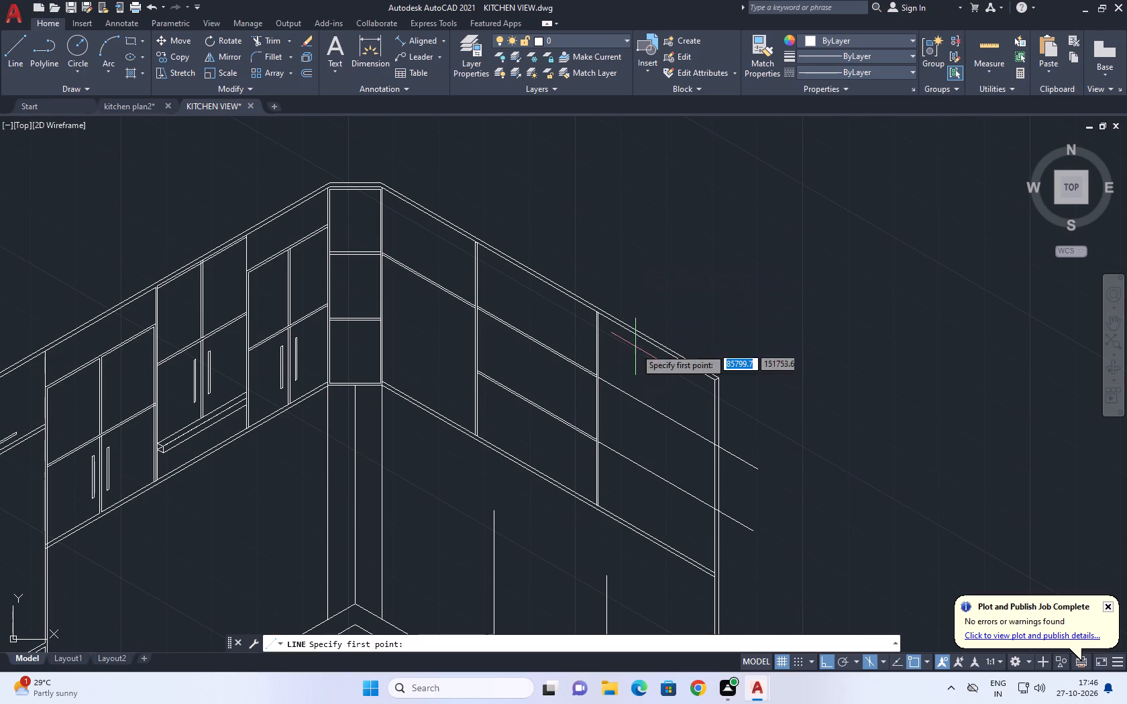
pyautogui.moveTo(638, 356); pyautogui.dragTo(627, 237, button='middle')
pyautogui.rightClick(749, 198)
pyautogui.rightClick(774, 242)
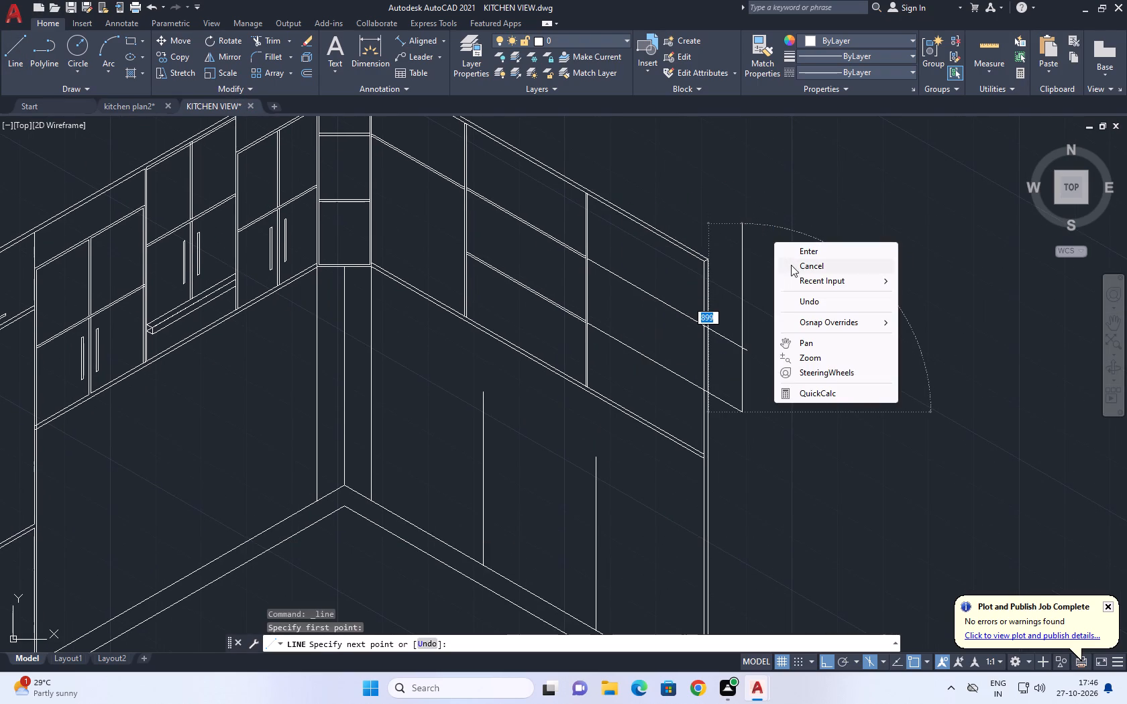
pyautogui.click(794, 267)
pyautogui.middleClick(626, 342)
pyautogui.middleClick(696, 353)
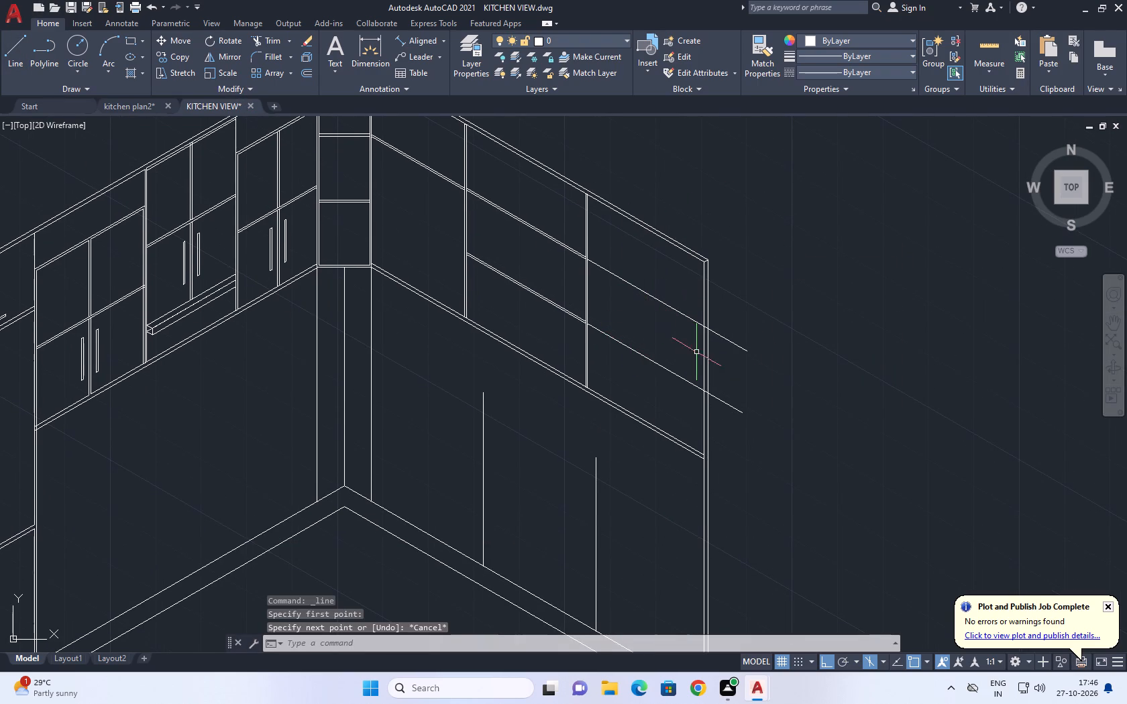
# Trim the overhanging ends of both sloping shelf lines at the end bay's outer vertical edge.
pyautogui.click(270, 36)
pyautogui.click(726, 301)
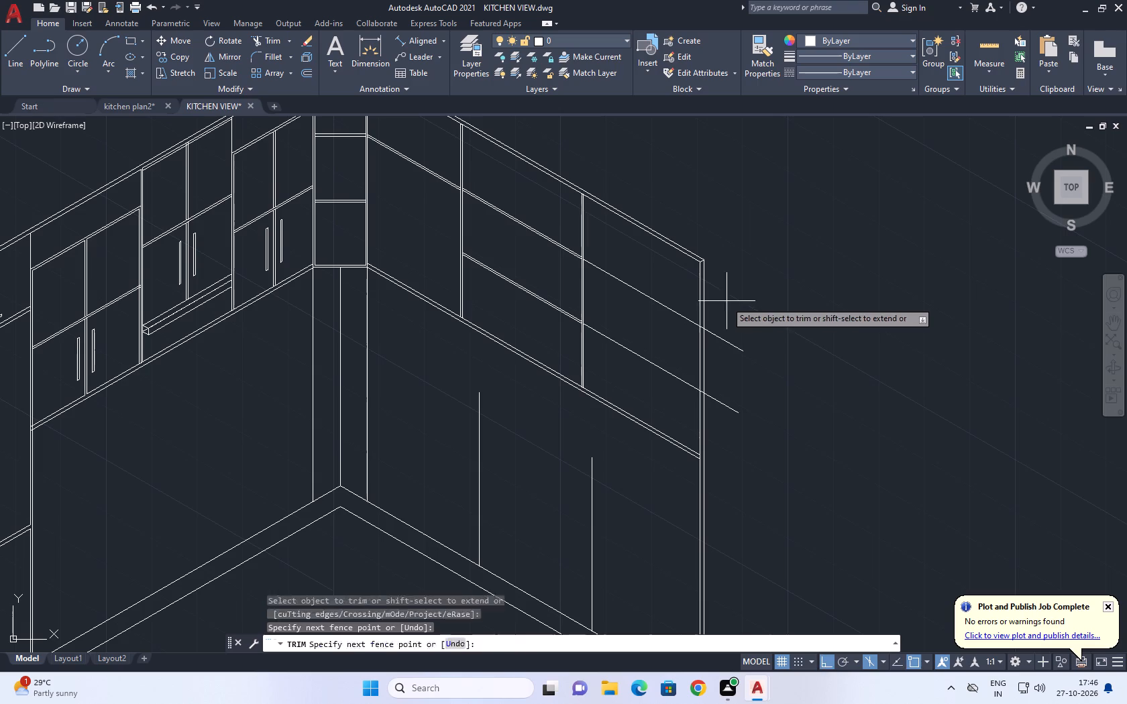
pyautogui.click(725, 418)
pyautogui.rightClick(747, 312)
pyautogui.click(793, 335)
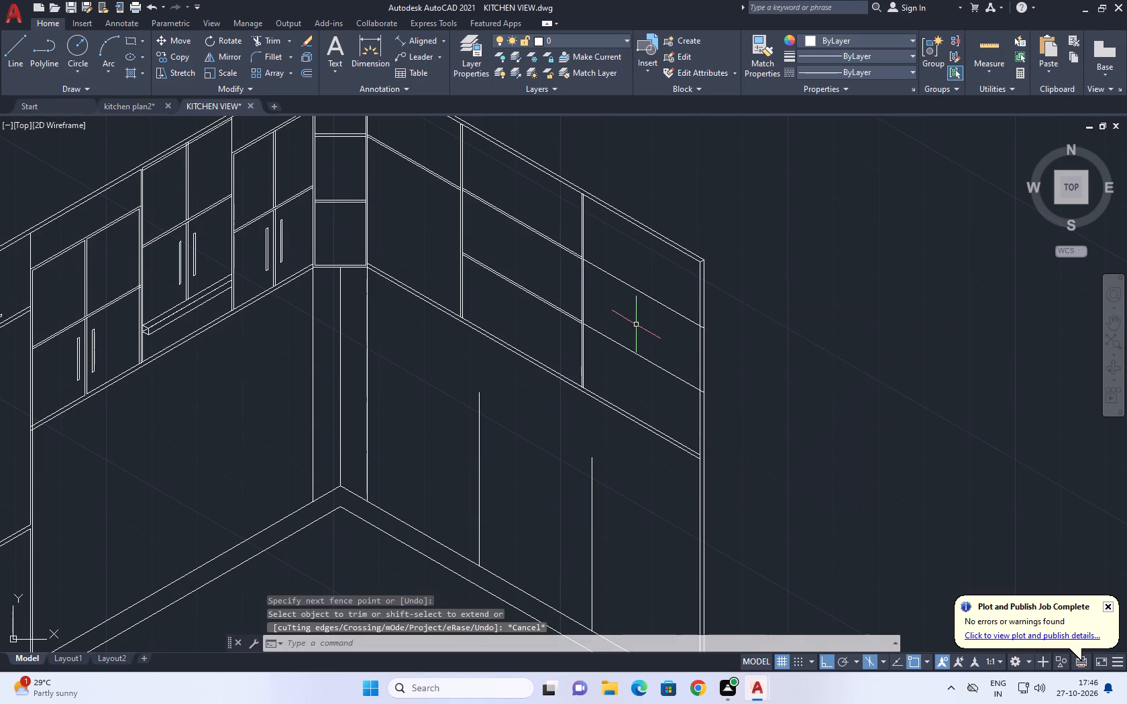
# Copy the end bay's upper shelf line twice, 5 units straight up and 5 units straight down.
pyautogui.scroll(2, 641, 325)
pyautogui.click(674, 273)
pyautogui.click(650, 209)
pyautogui.moveTo(647, 227); pyautogui.dragTo(643, 320, button='middle')
pyautogui.write('CO')
pyautogui.press('space')
pyautogui.click(647, 343)
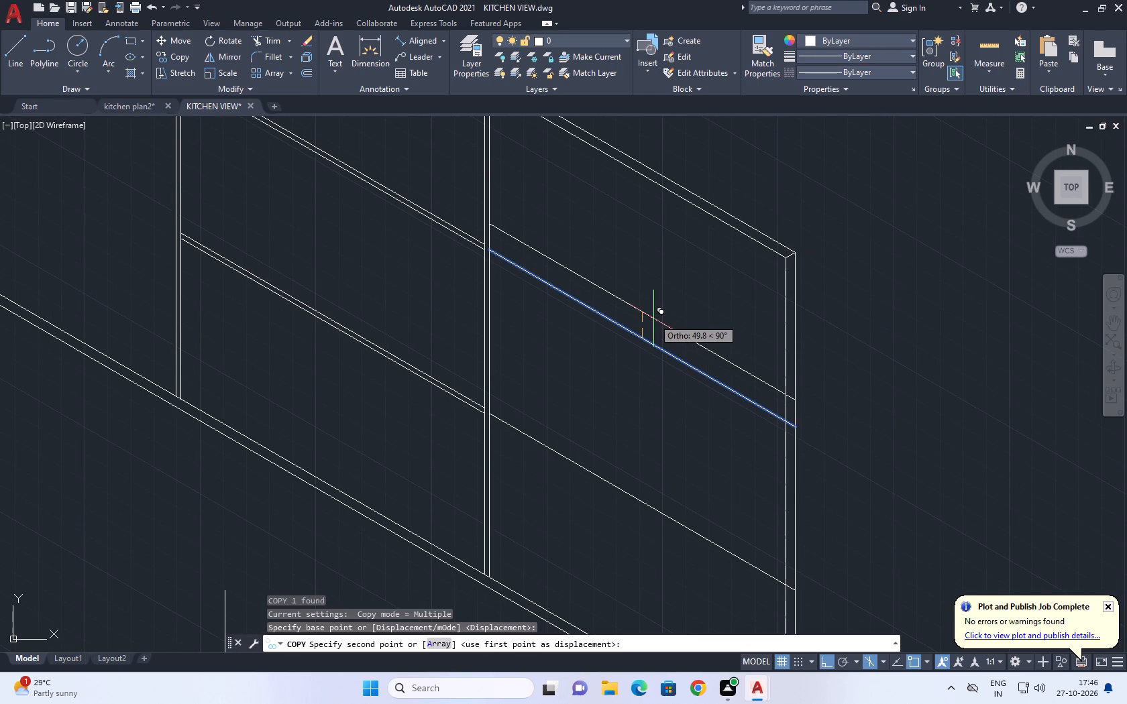
pyautogui.press('5')
pyautogui.press('Return')
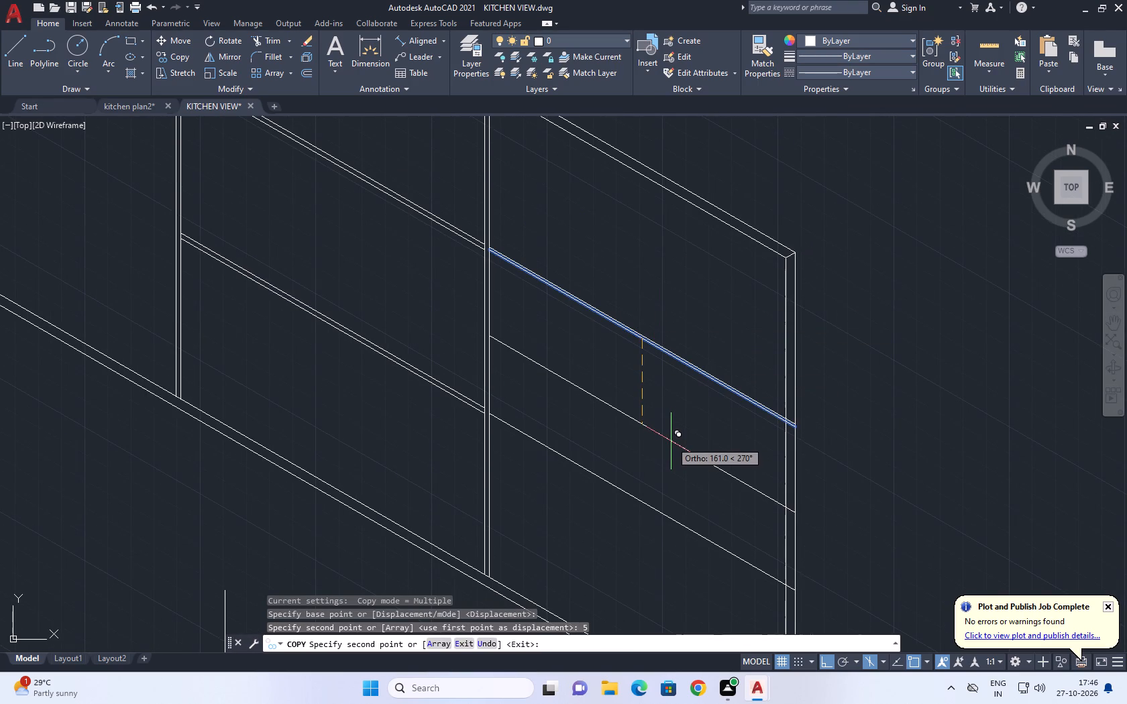
pyautogui.write('5.')
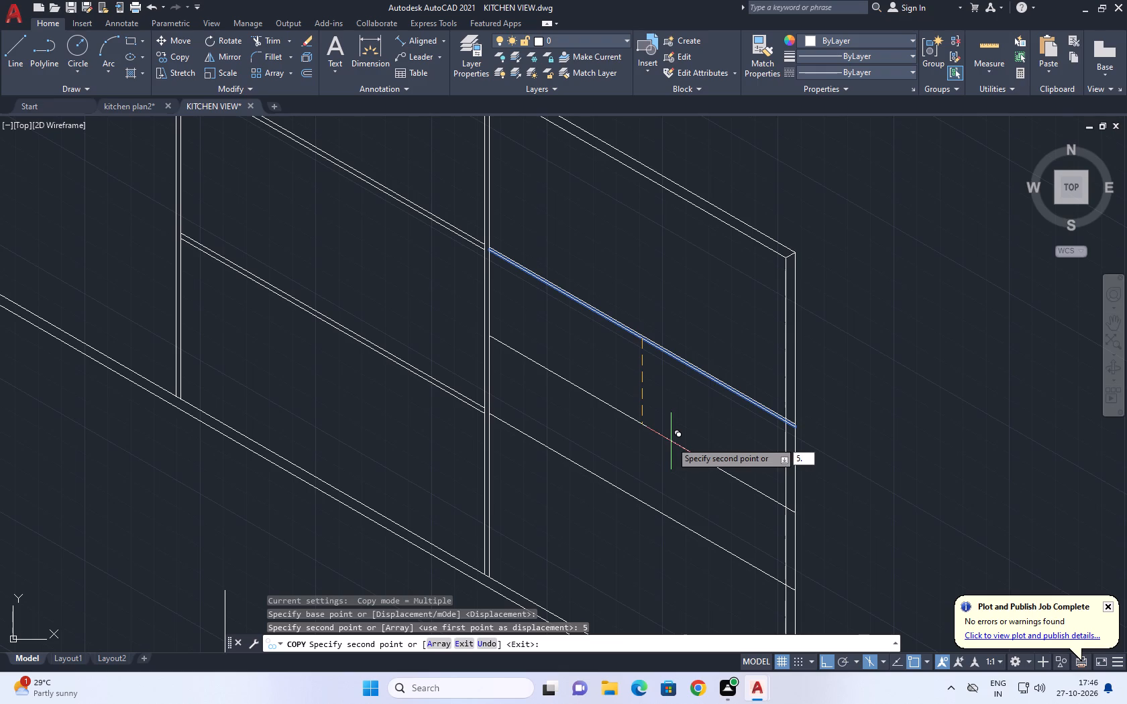
pyautogui.press('BackSpace')
pyautogui.press('Return')
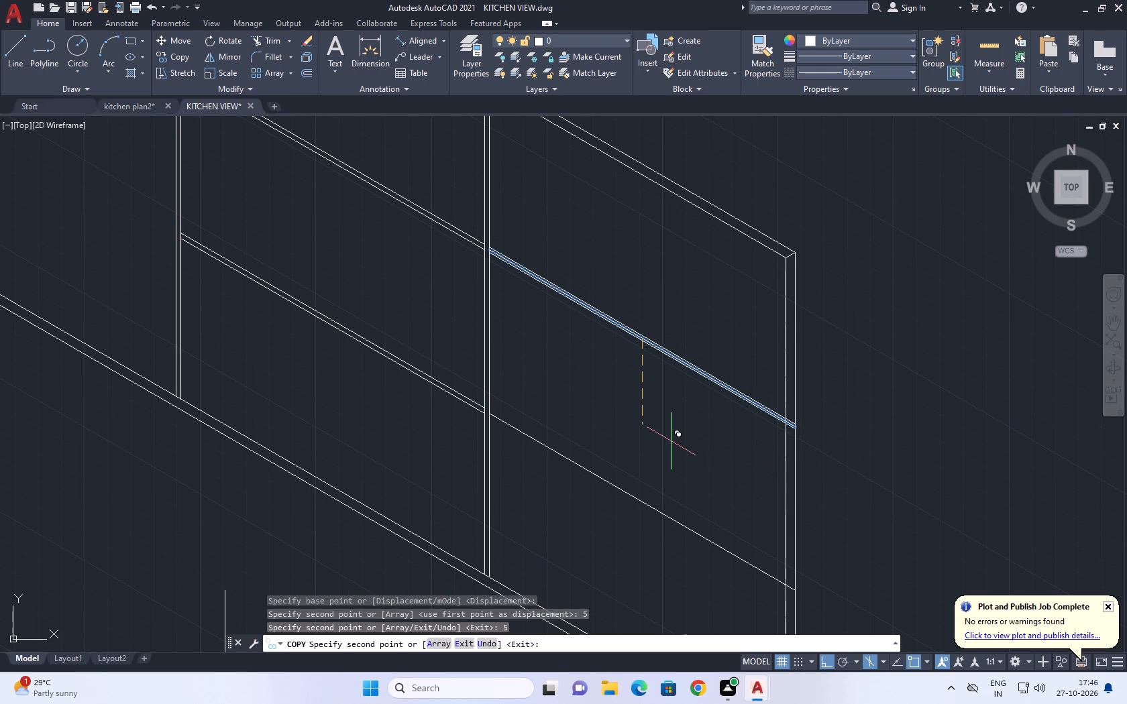
pyautogui.scroll(2, 641, 454)
pyautogui.press('space')
# Copy the end bay's lower shelf line twice, 5 units straight up and 5 units straight down.
pyautogui.moveTo(616, 520); pyautogui.dragTo(612, 377, button='middle')
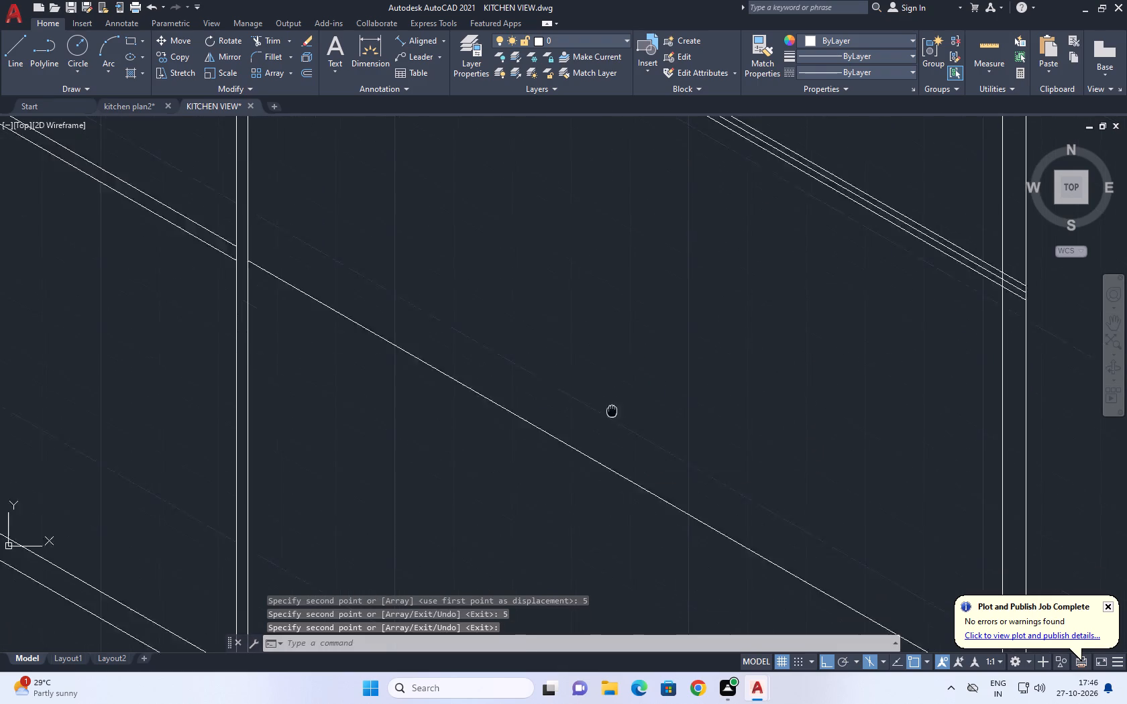
pyautogui.moveTo(608, 382); pyautogui.dragTo(607, 389)
pyautogui.click(588, 431)
pyautogui.moveTo(590, 432); pyautogui.dragTo(606, 481, button='middle')
pyautogui.write('CO')
pyautogui.press('space')
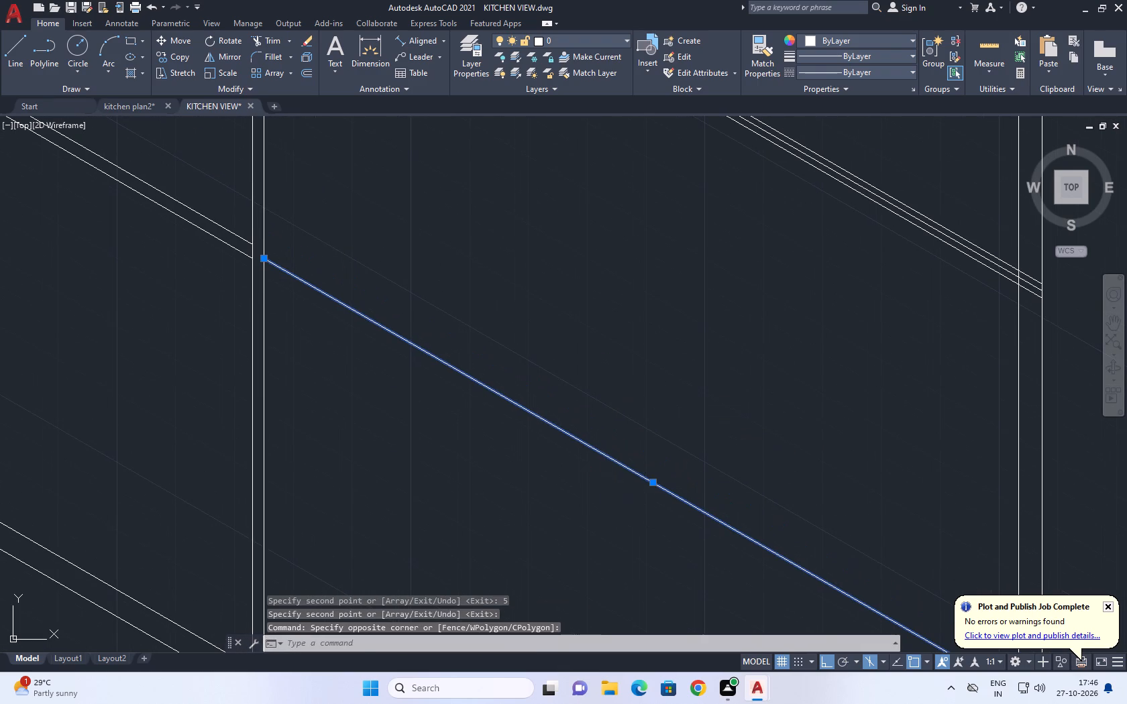
pyautogui.click(625, 520)
pyautogui.write('5')
pyautogui.press('space')
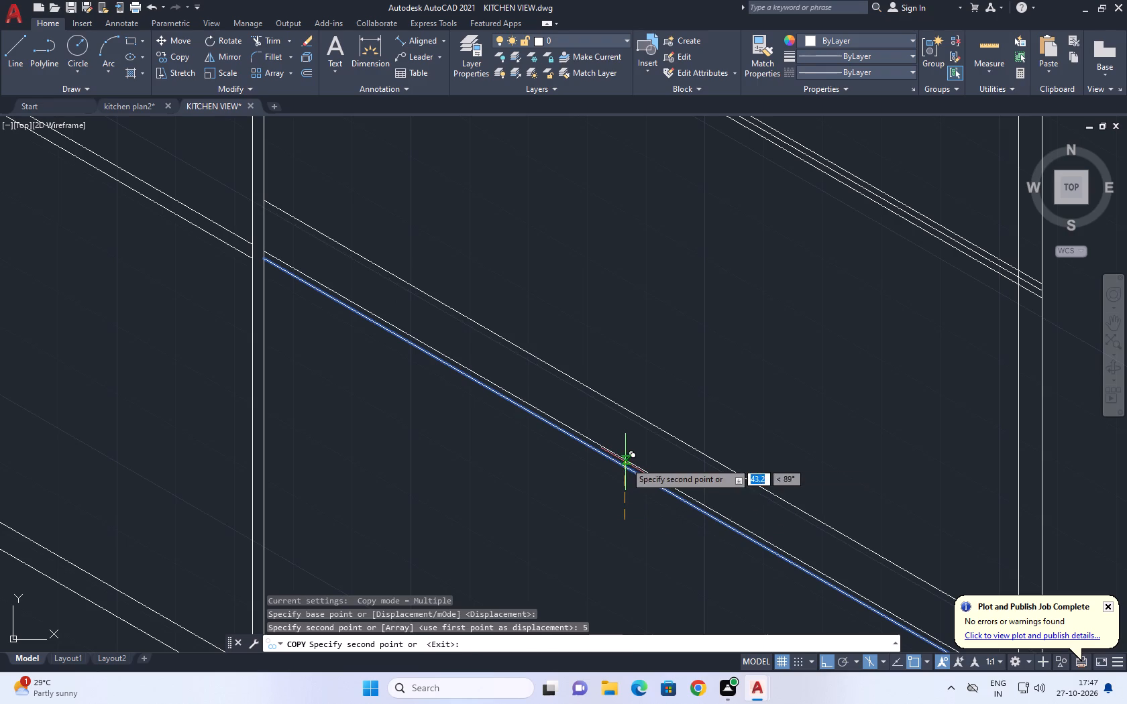
pyautogui.press('5')
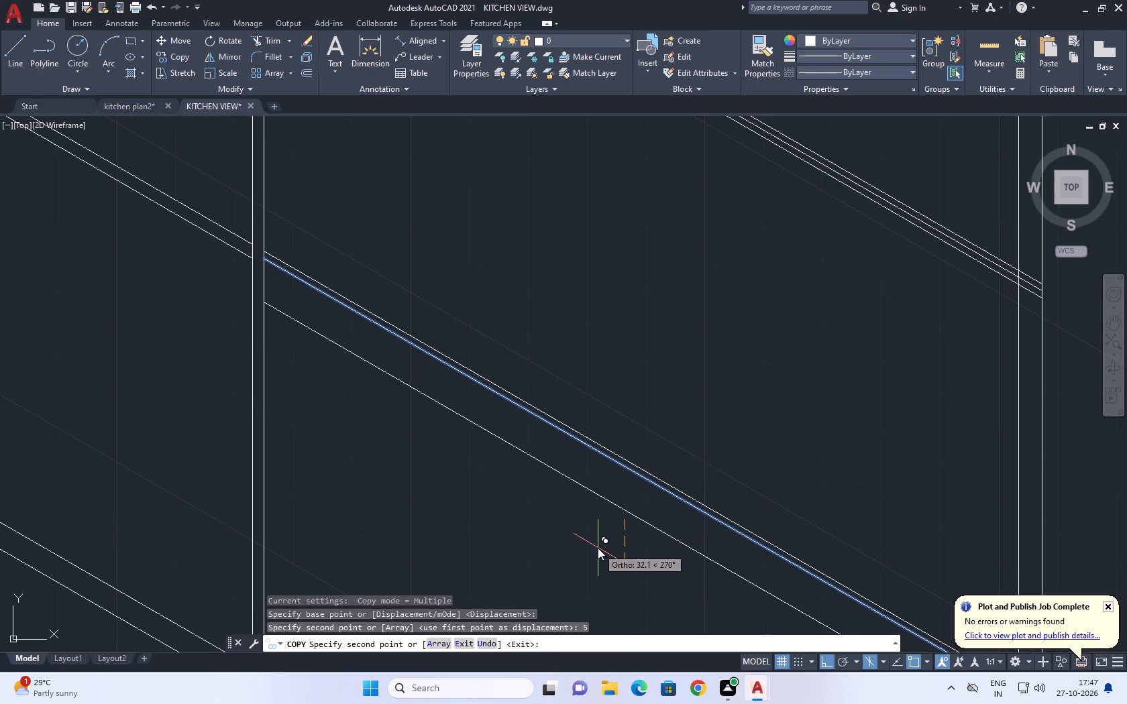
pyautogui.press('space')
pyautogui.press('Escape')
# Delete the original middle line of the end bay's lower shelf, keeping the two offset copies.
pyautogui.click(625, 461)
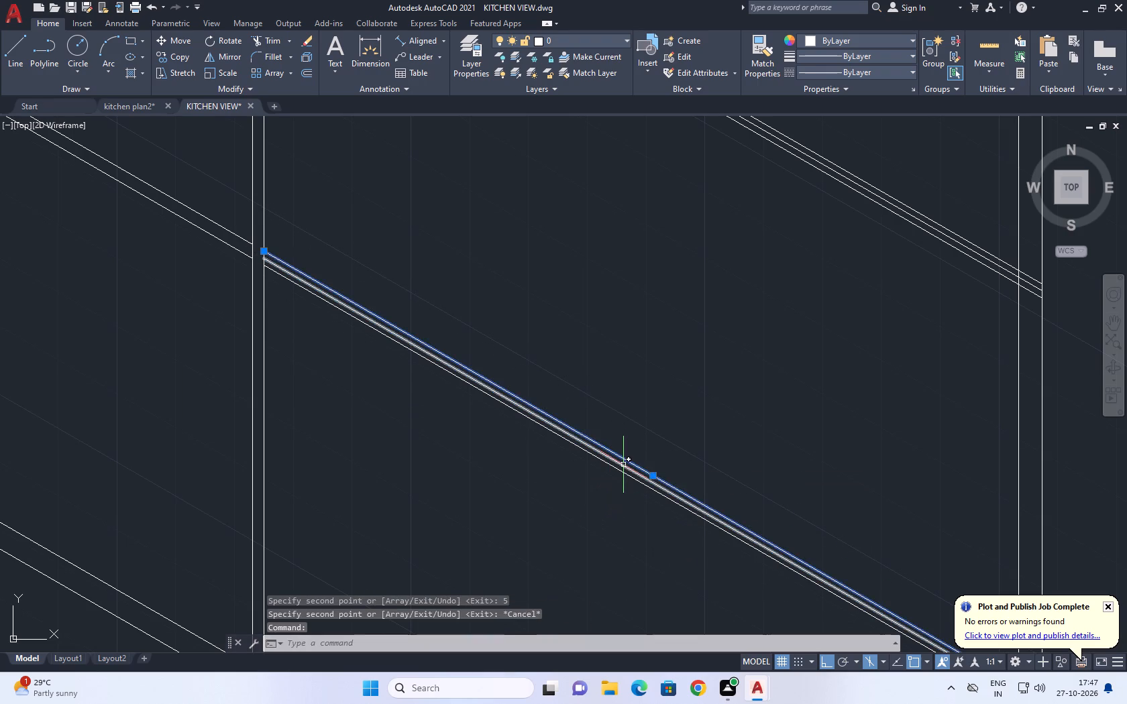
pyautogui.press('Escape')
pyautogui.click(623, 465)
pyautogui.press('Delete')
pyautogui.scroll(-4, 622, 463)
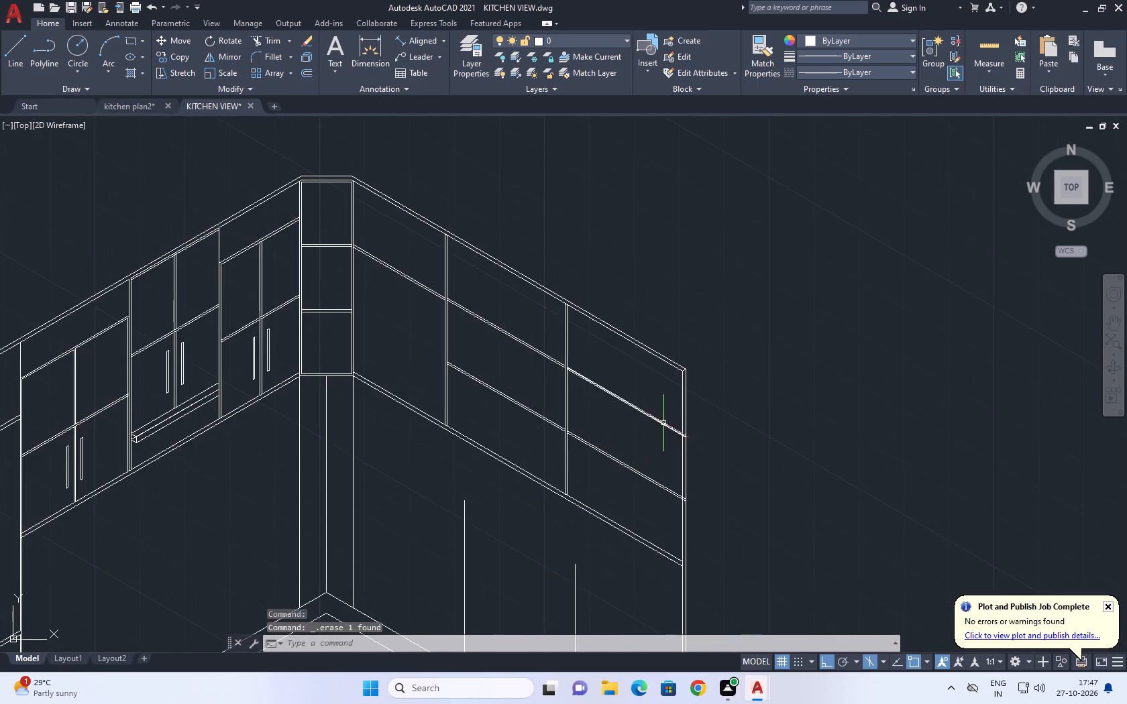
# Delete the original middle line of the end bay's upper shelf, keeping the two offset copies.
pyautogui.scroll(5, 663, 419)
pyautogui.click(654, 443)
pyautogui.press('Delete')
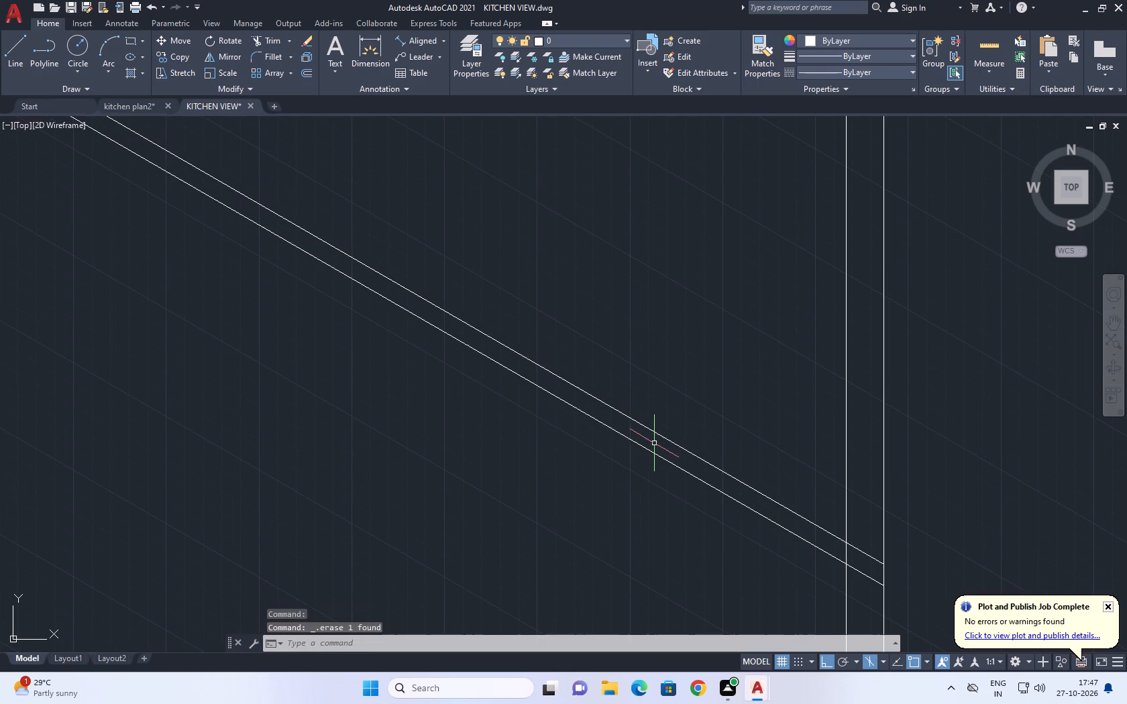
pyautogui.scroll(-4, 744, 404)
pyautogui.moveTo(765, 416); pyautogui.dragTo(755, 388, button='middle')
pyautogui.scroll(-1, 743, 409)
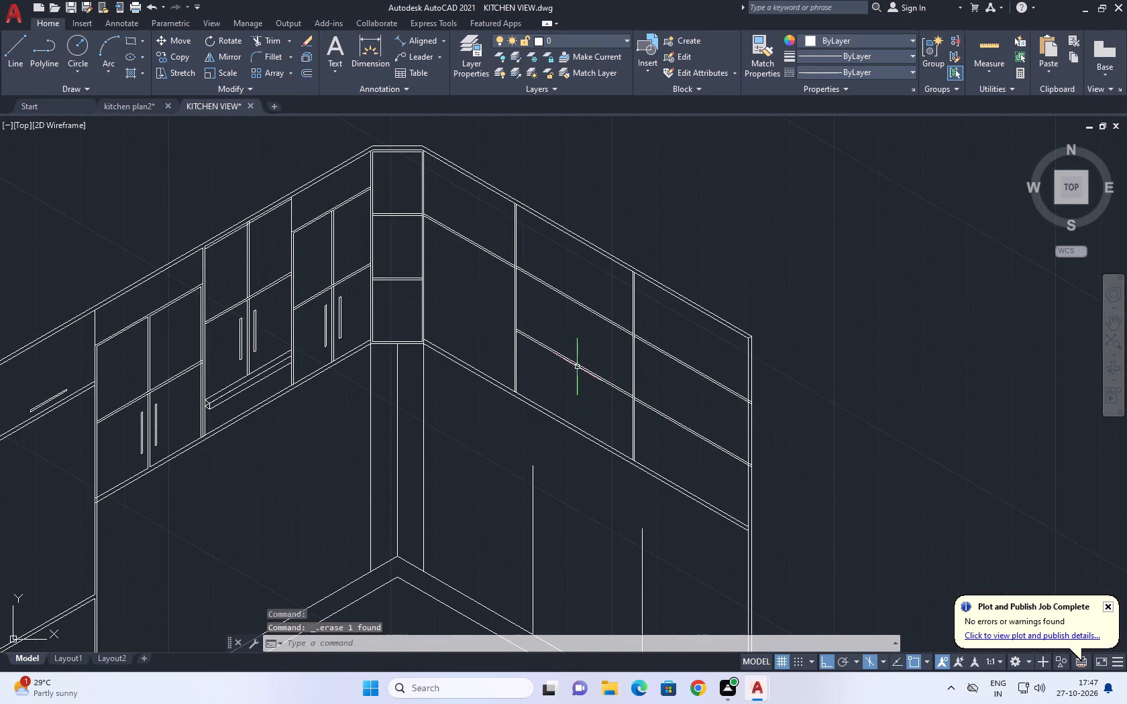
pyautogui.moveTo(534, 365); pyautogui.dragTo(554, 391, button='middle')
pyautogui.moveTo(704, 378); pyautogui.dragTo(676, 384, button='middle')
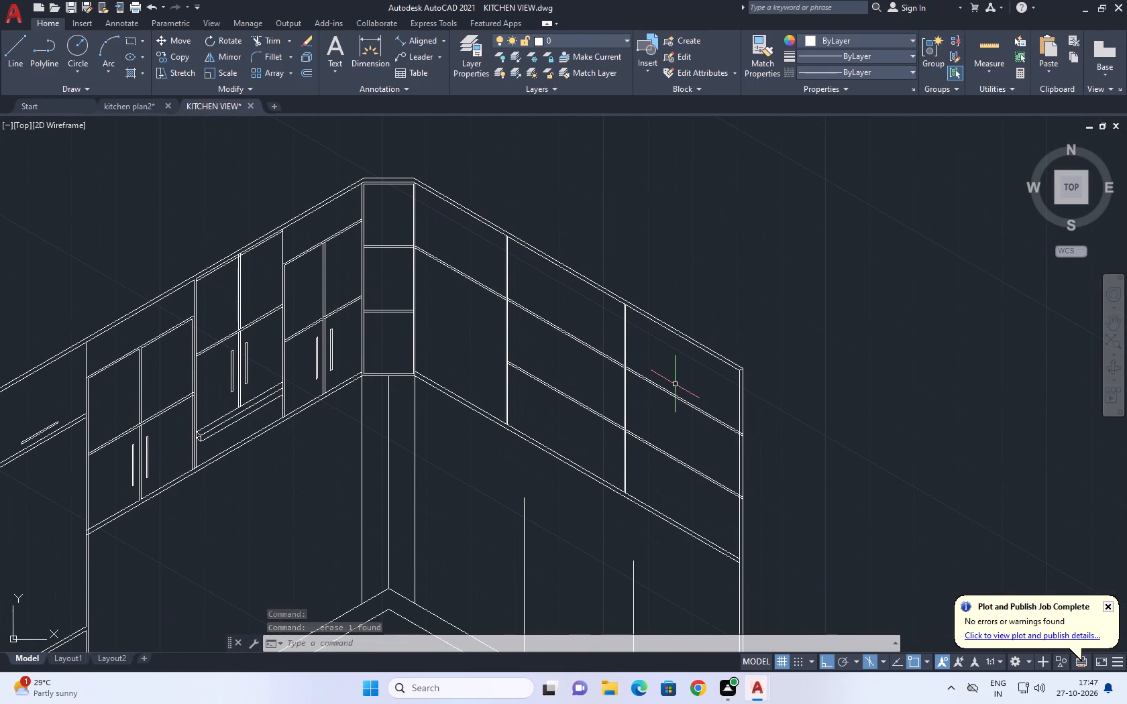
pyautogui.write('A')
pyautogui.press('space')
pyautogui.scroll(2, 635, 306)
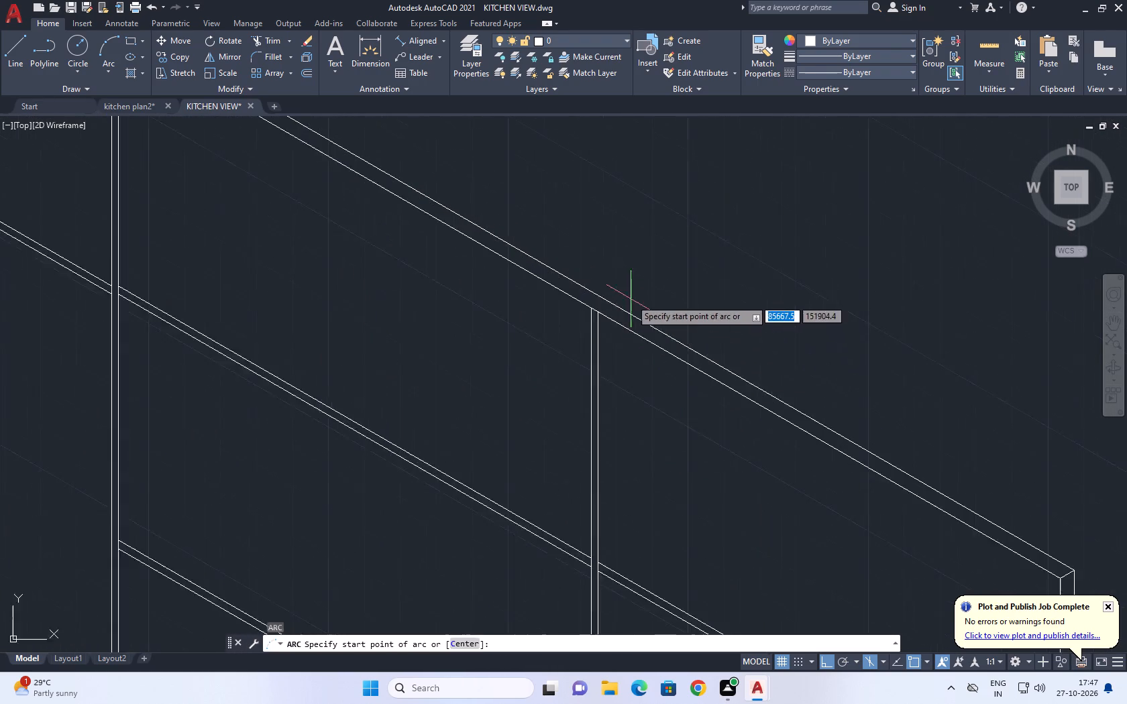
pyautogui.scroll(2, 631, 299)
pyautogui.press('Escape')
# Extend the end bay's two divider lines and the inner vertical line of its end panel up to the outer sloping top line.
pyautogui.write('EX')
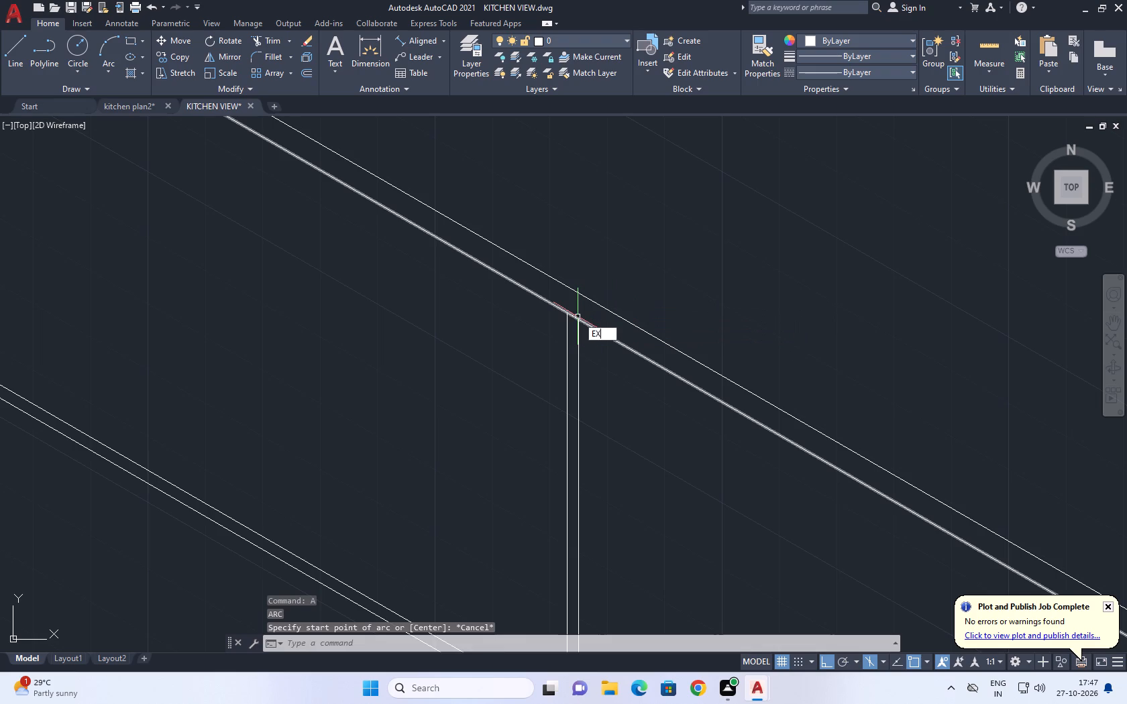
pyautogui.press('space')
pyautogui.moveTo(608, 390); pyautogui.dragTo(582, 375)
pyautogui.click(537, 347)
pyautogui.scroll(-6, 545, 349)
pyautogui.press('Escape')
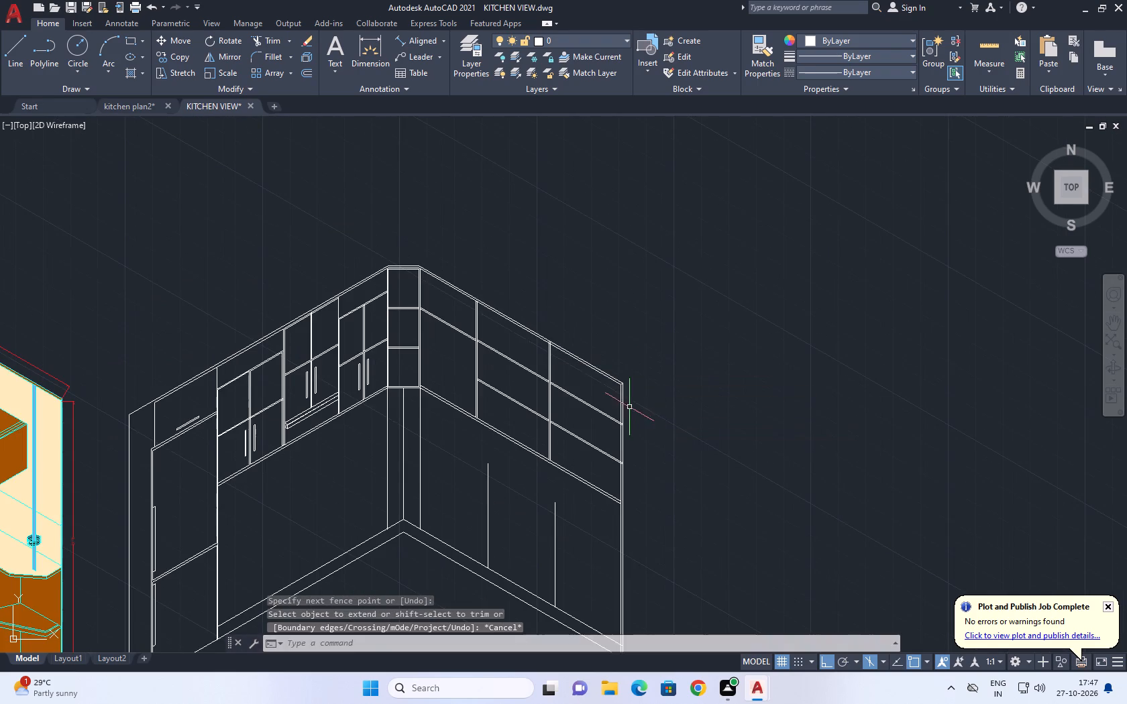
pyautogui.scroll(3, 627, 405)
pyautogui.press('space')
pyautogui.click(643, 387)
pyautogui.click(570, 361)
pyautogui.press('Escape')
# With Ortho off, draw a sagging three-point arc from the right divider line's top end to the end panel's inner vertical line's top end.
pyautogui.moveTo(600, 371); pyautogui.dragTo(728, 412, button='middle')
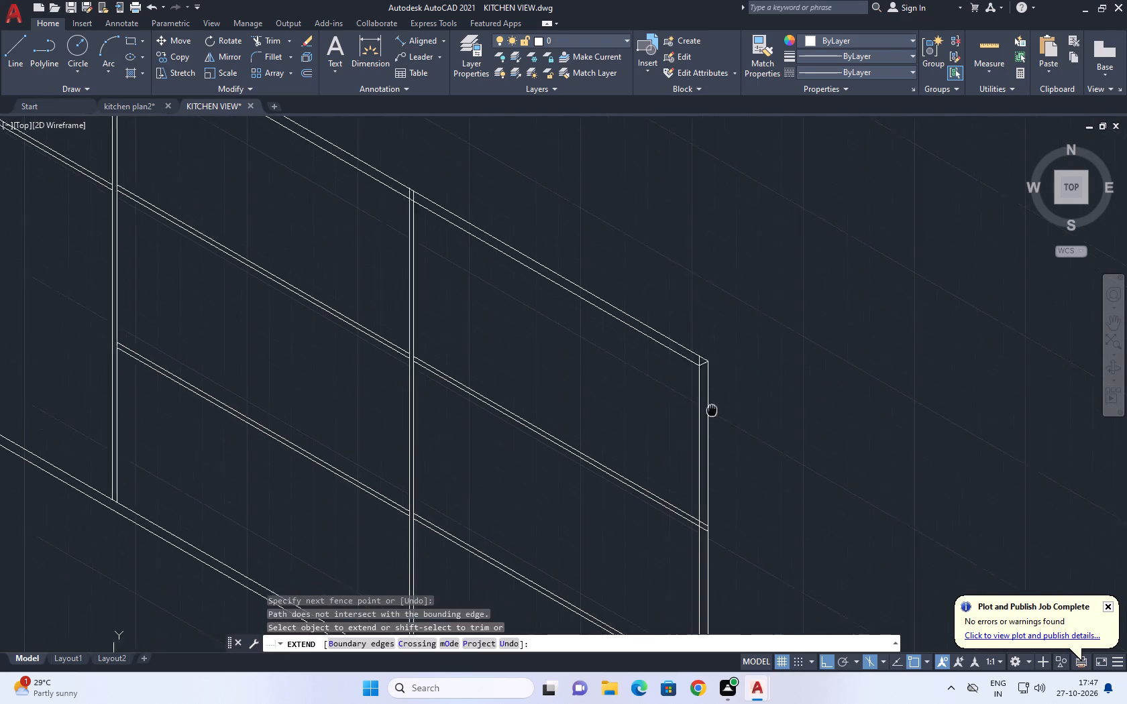
pyautogui.moveTo(728, 412); pyautogui.dragTo(767, 425, button='middle')
pyautogui.press('a')
pyautogui.press('space')
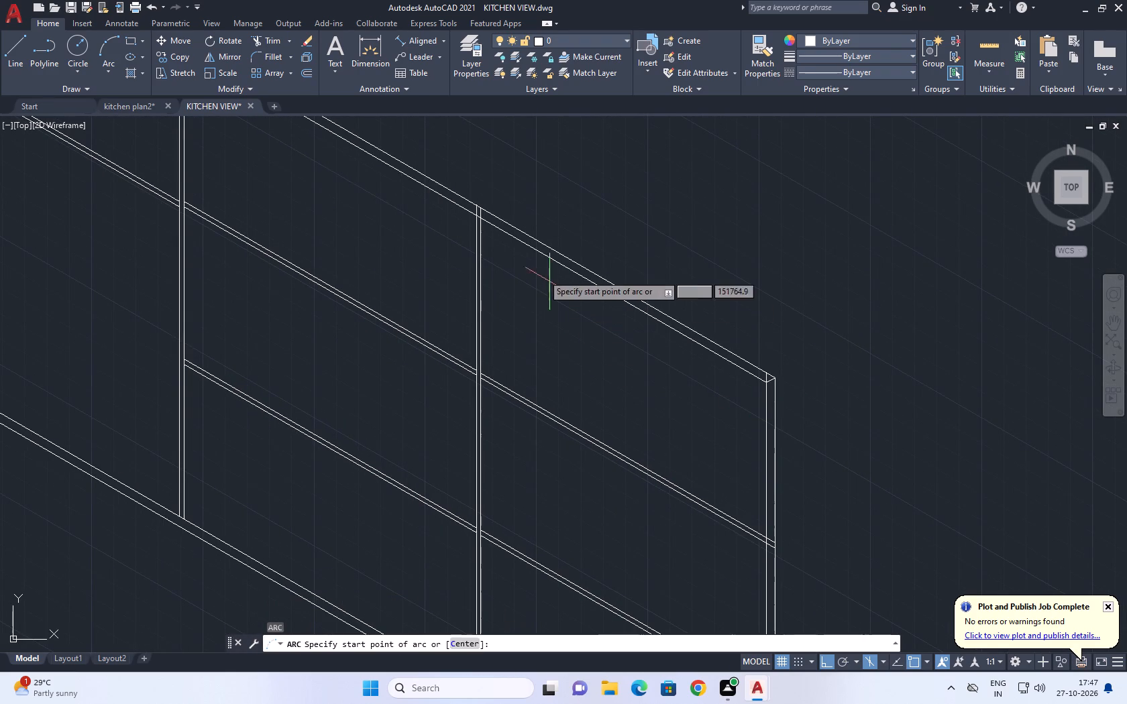
pyautogui.click(477, 209)
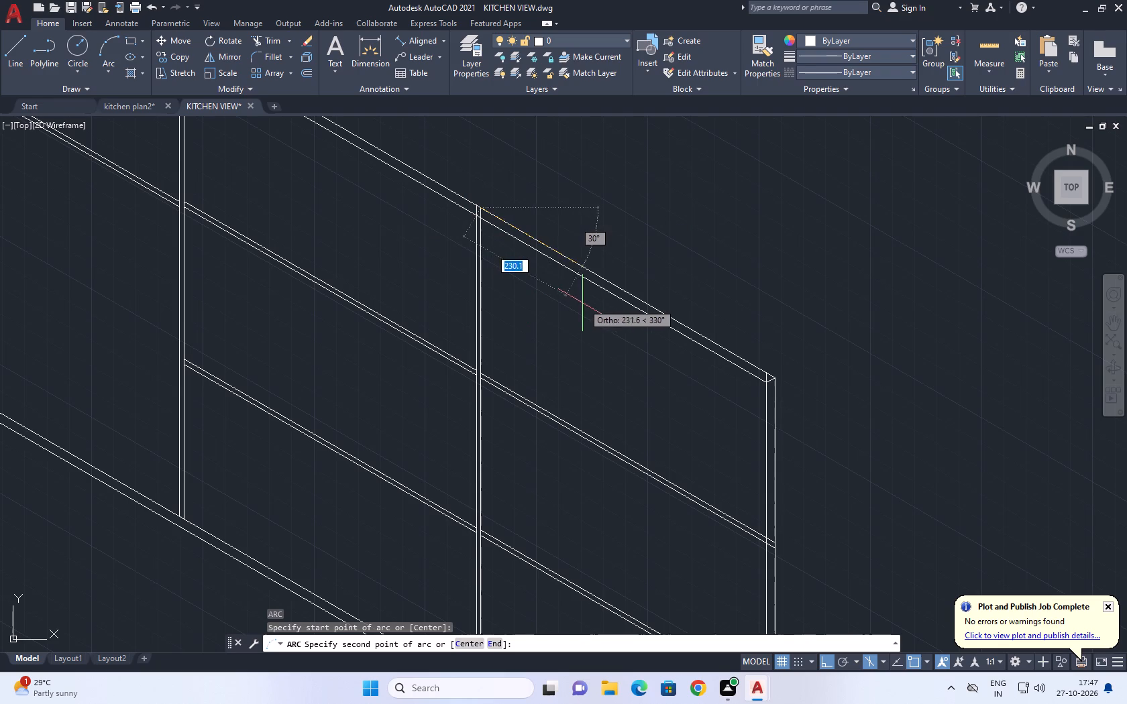
pyautogui.press('F8')
pyautogui.scroll(2, 590, 301)
pyautogui.click(632, 316)
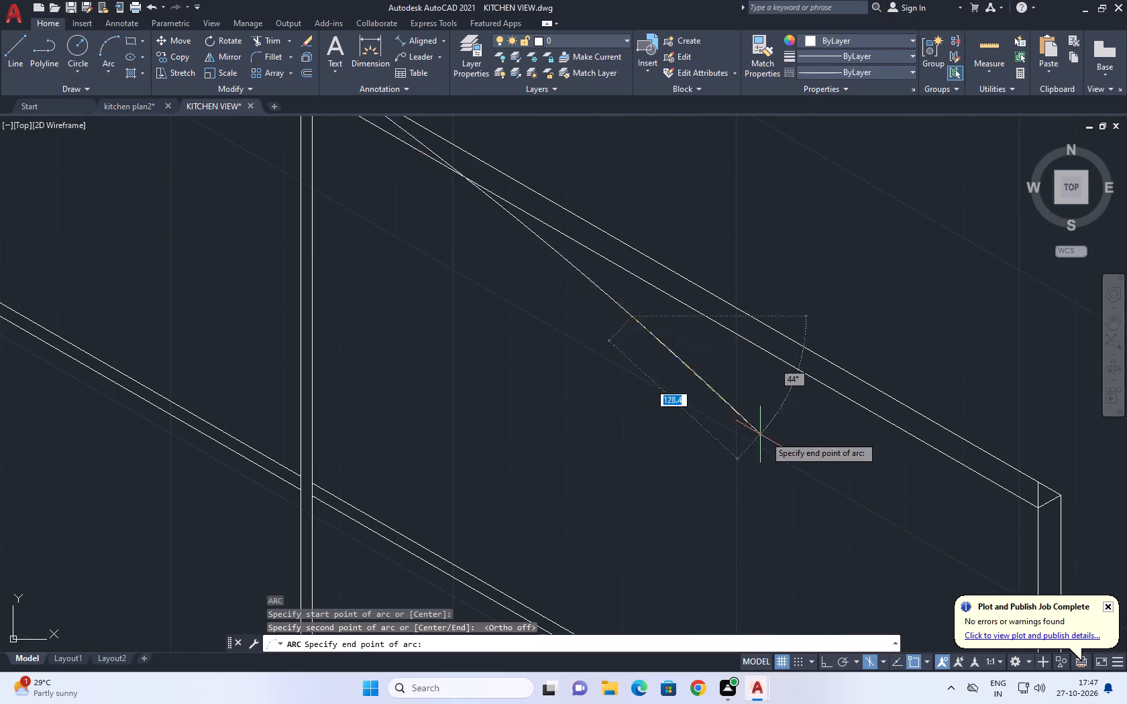
pyautogui.click(1041, 485)
pyautogui.scroll(-2, 839, 453)
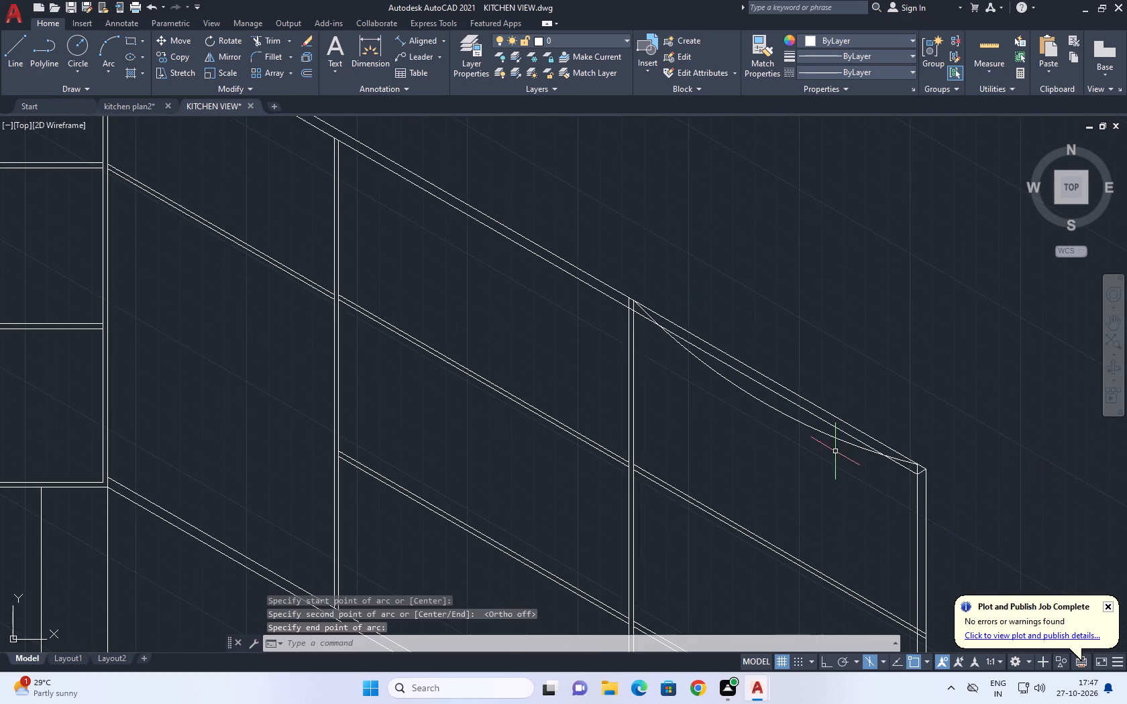
# Draw a second sagging arc from the left divider line's top, through a point about 345 units away, to the end bay's outer top corner.
pyautogui.press('space')
pyautogui.scroll(2, 625, 314)
pyautogui.click(633, 274)
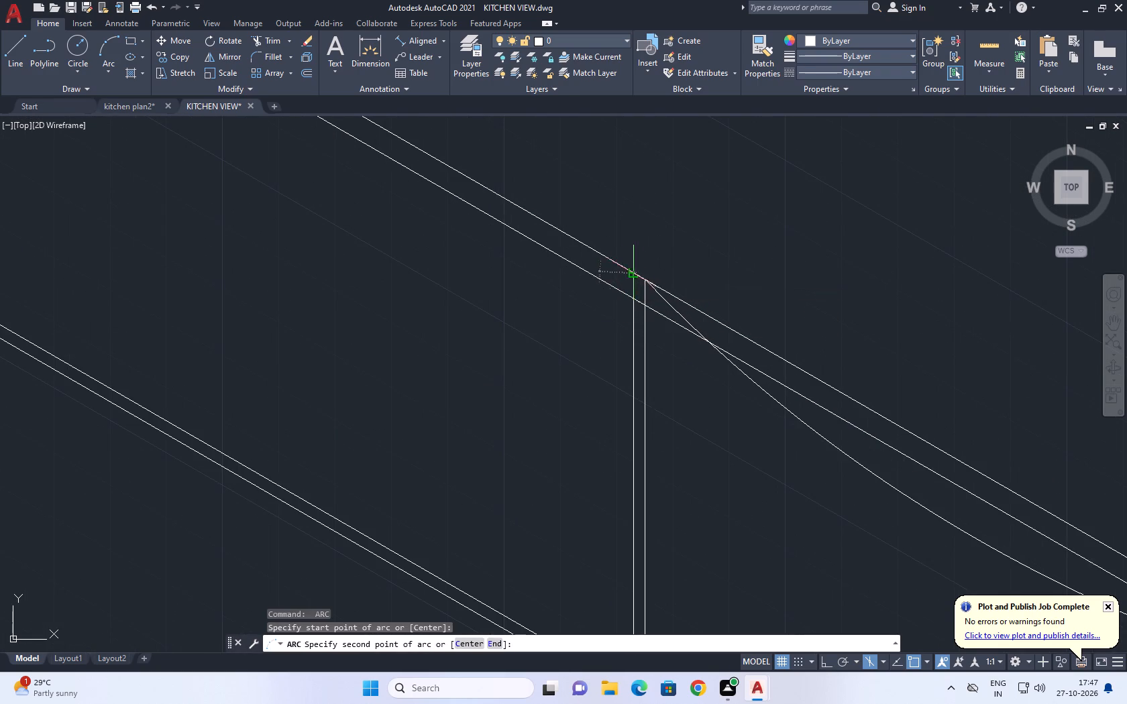
pyautogui.scroll(1, 664, 346)
pyautogui.moveTo(707, 421); pyautogui.dragTo(561, 217, button='middle')
pyautogui.scroll(-3, 559, 217)
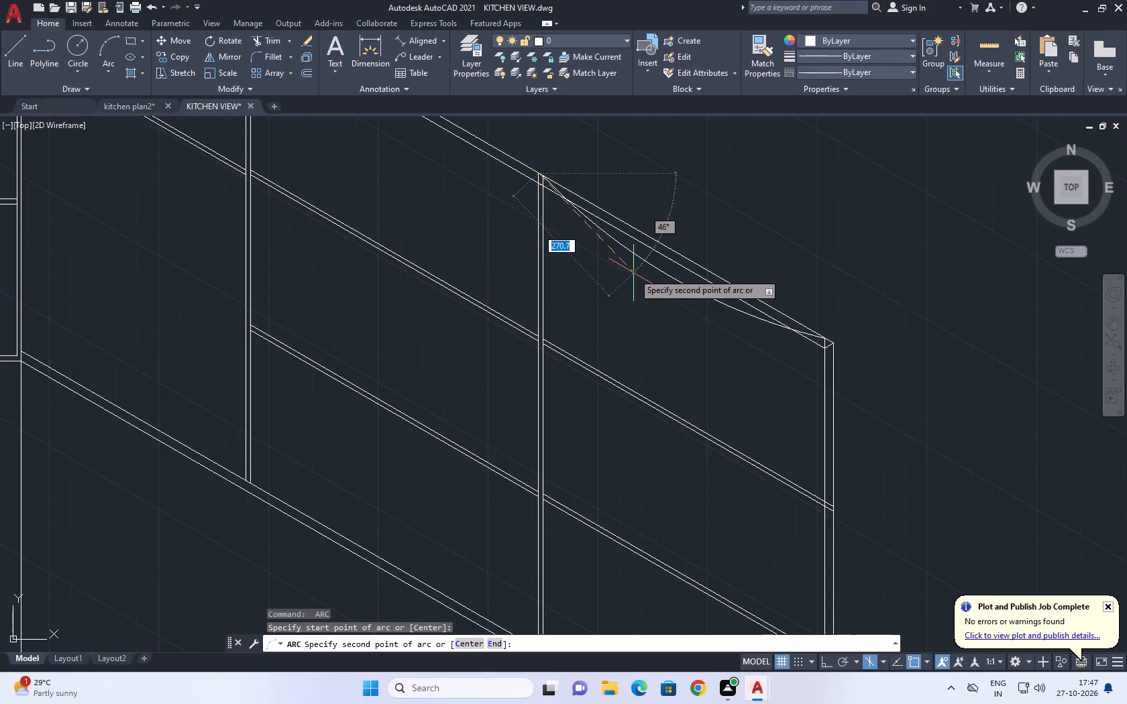
pyautogui.click(669, 288)
pyautogui.scroll(2, 816, 347)
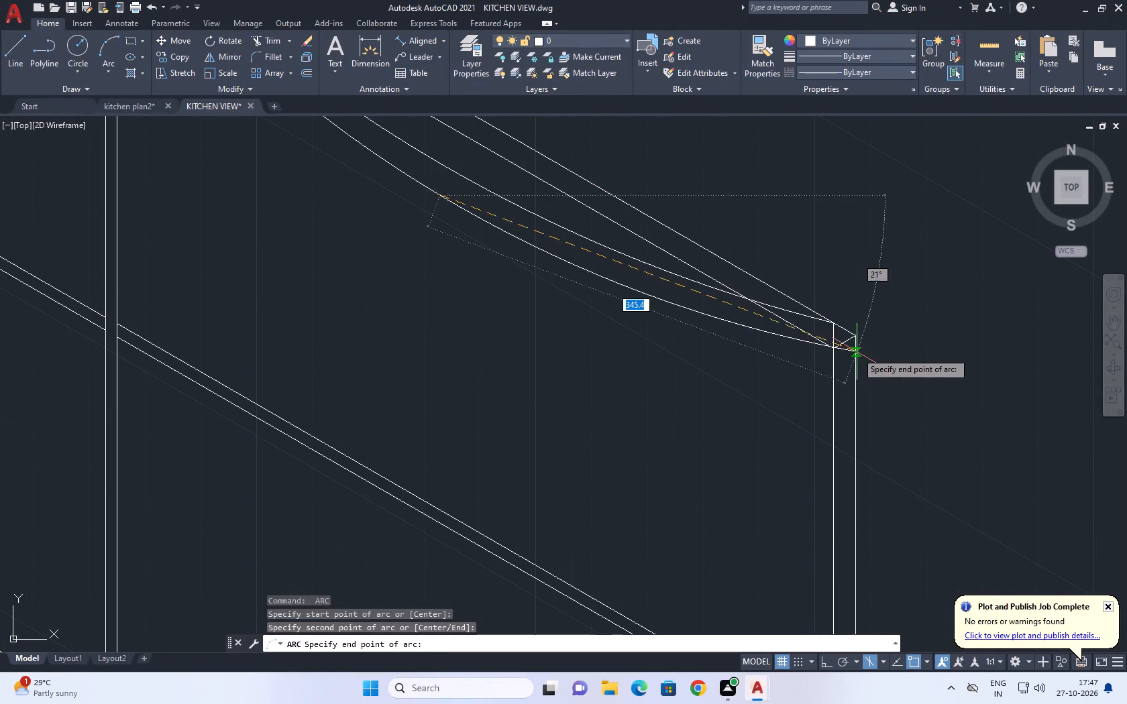
pyautogui.click(855, 339)
pyautogui.scroll(-4, 723, 339)
pyautogui.moveTo(692, 366); pyautogui.dragTo(707, 327, button='middle')
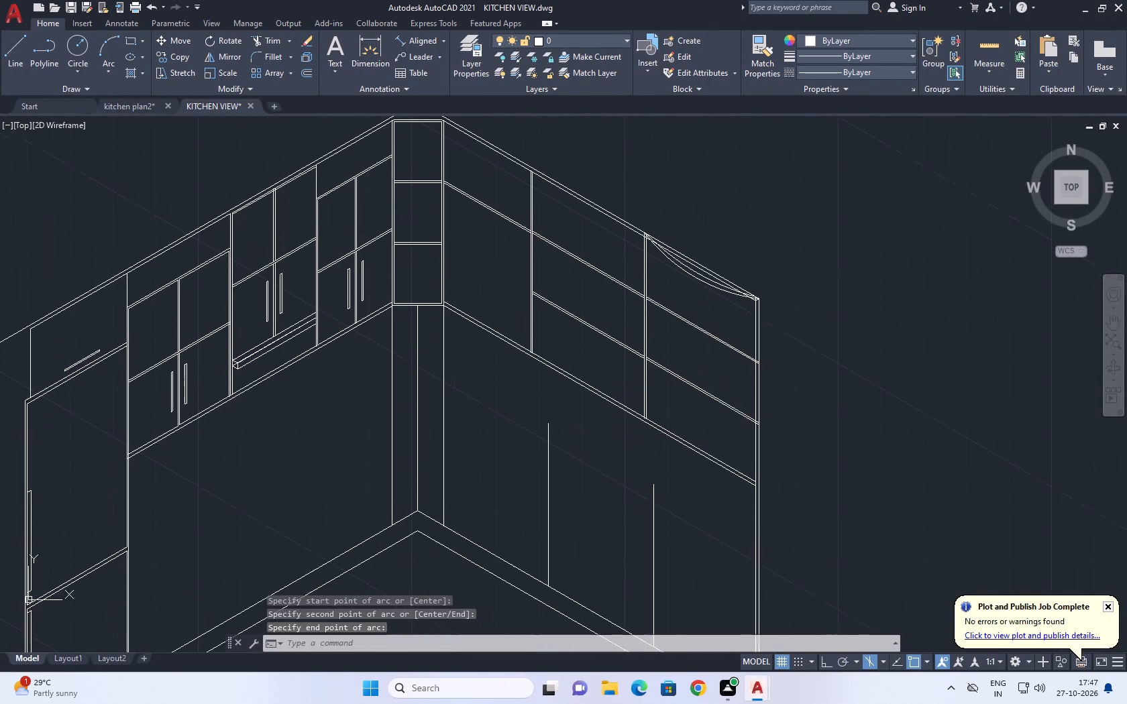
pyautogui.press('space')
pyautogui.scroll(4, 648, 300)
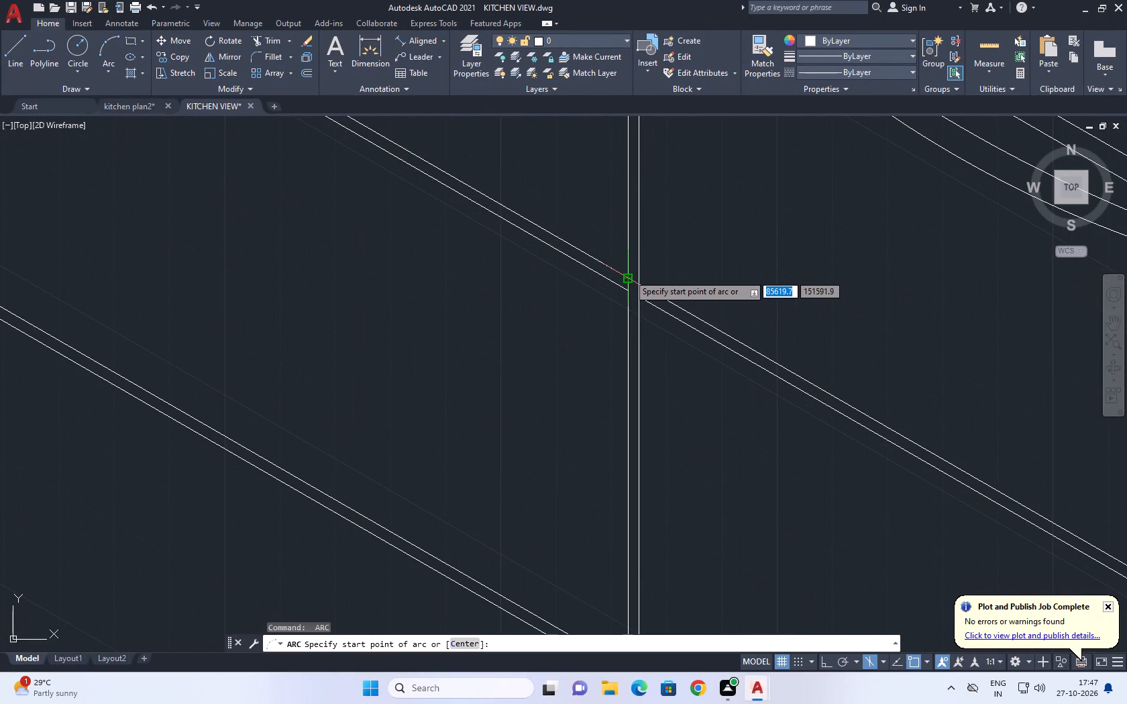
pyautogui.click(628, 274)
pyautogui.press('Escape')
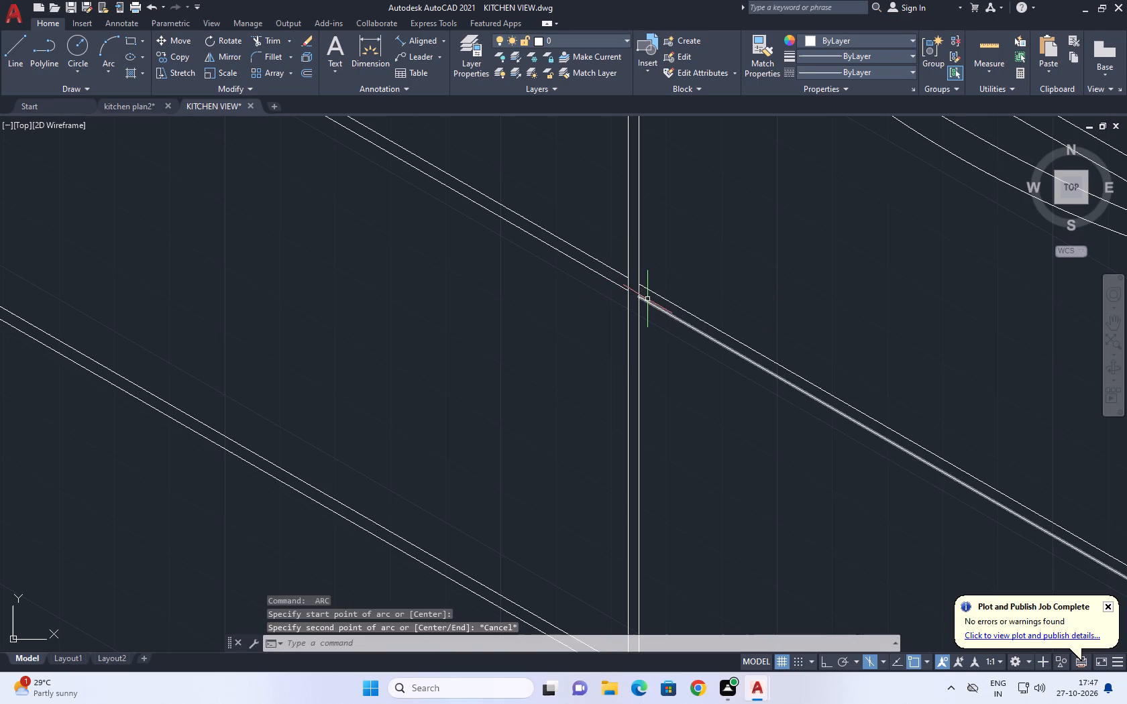
# Extend the double lines of the end bay's upper and lower shelves back to the divider's left vertical line.
pyautogui.write('EX')
pyautogui.press('space')
pyautogui.moveTo(706, 296); pyautogui.dragTo(702, 302)
pyautogui.click(682, 326)
pyautogui.scroll(-3, 678, 298)
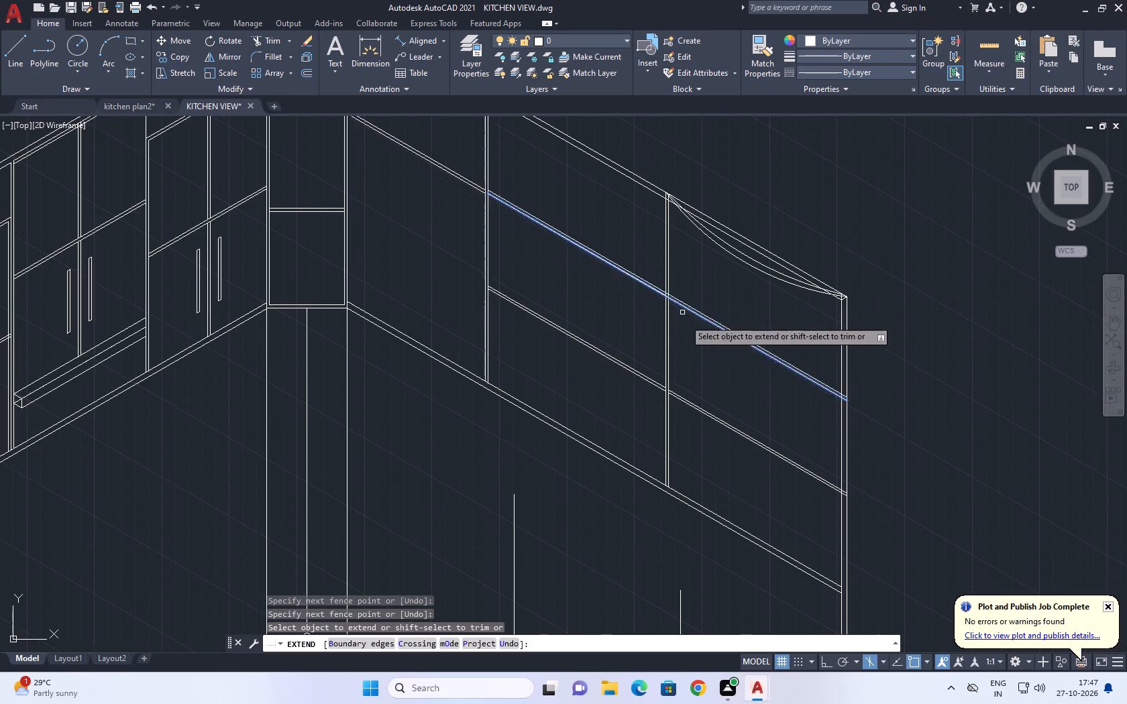
pyautogui.click(706, 378)
pyautogui.click(684, 409)
pyautogui.press('Escape')
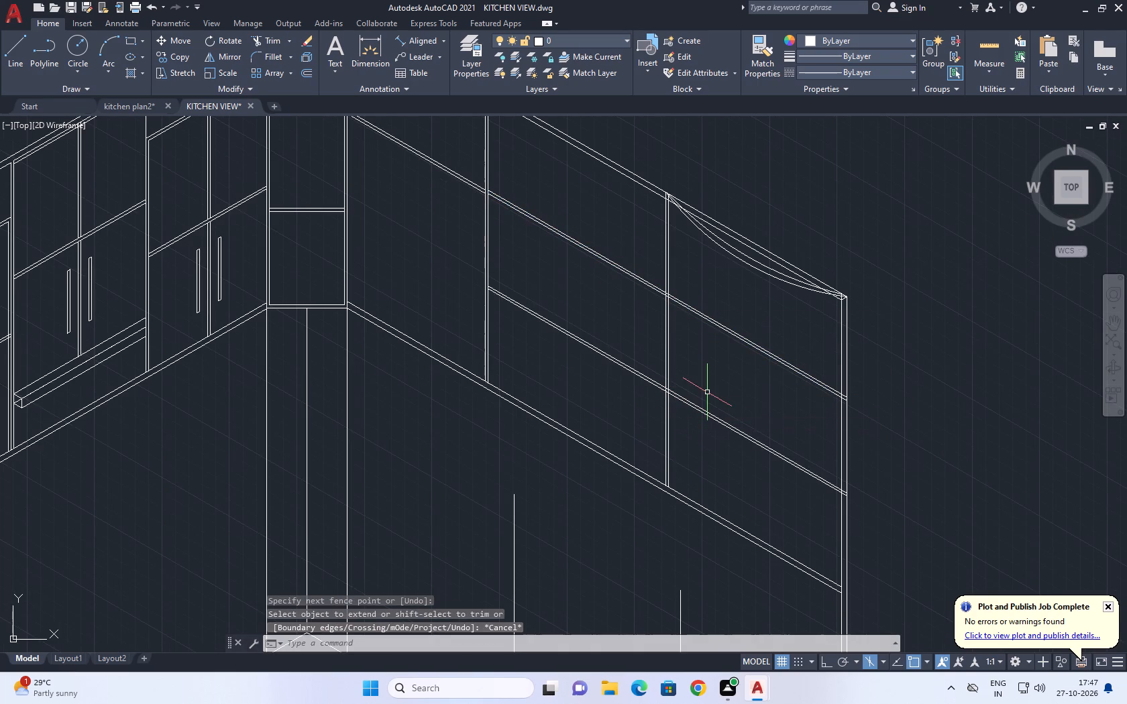
# Draw a three-point arc along the upper shelf's top line, from the left divider line through a point about 345 units away to the outer edge.
pyautogui.moveTo(793, 388); pyautogui.dragTo(800, 391, button='middle')
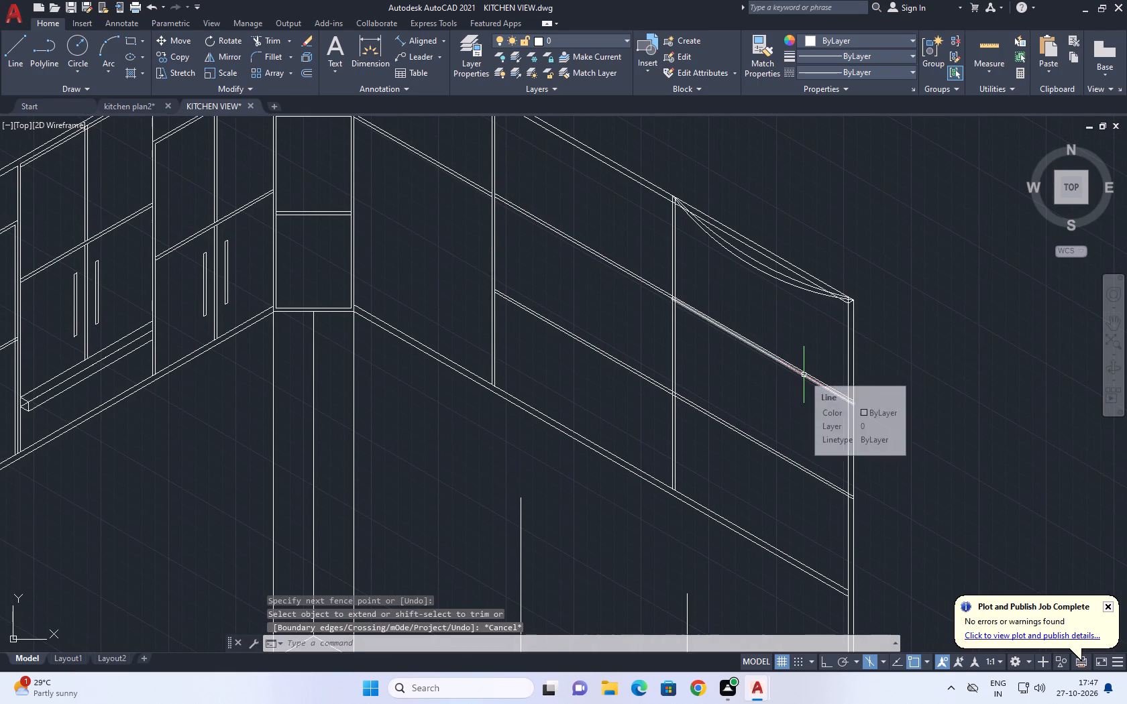
pyautogui.write('A')
pyautogui.press('space')
pyautogui.scroll(3, 674, 306)
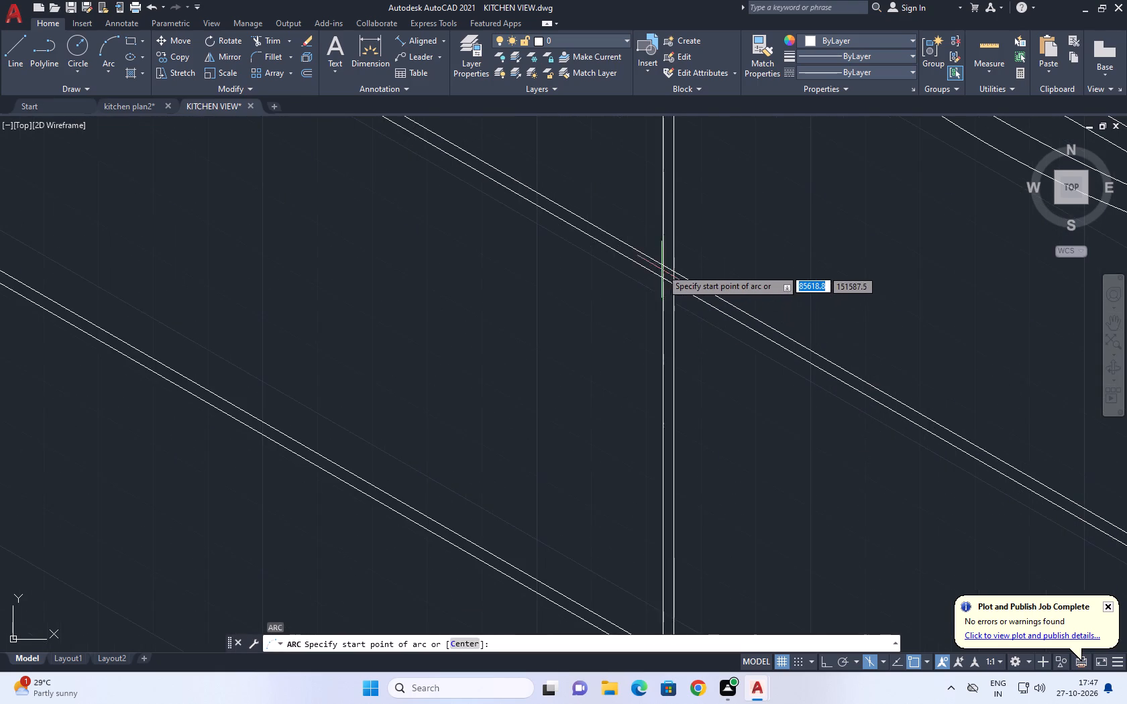
pyautogui.scroll(2, 661, 269)
pyautogui.click(661, 261)
pyautogui.scroll(-2, 670, 333)
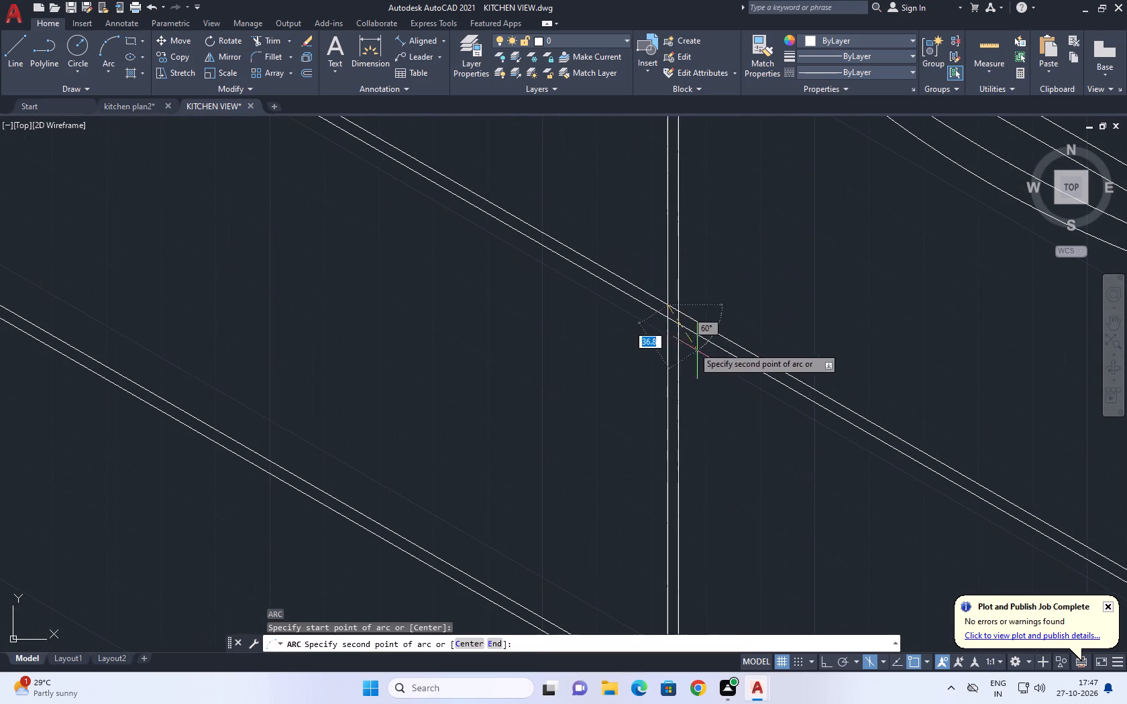
pyautogui.moveTo(710, 382); pyautogui.dragTo(647, 287, button='middle')
pyautogui.scroll(-3, 627, 264)
pyautogui.scroll(2, 708, 314)
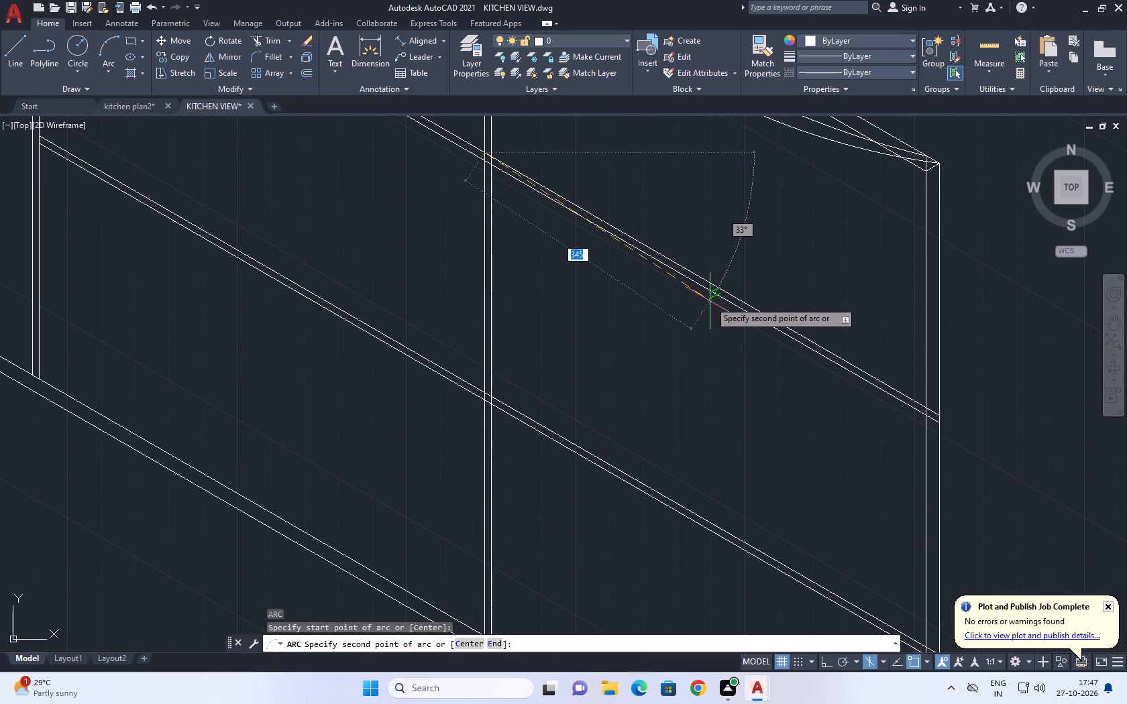
pyautogui.click(708, 302)
pyautogui.scroll(2, 928, 422)
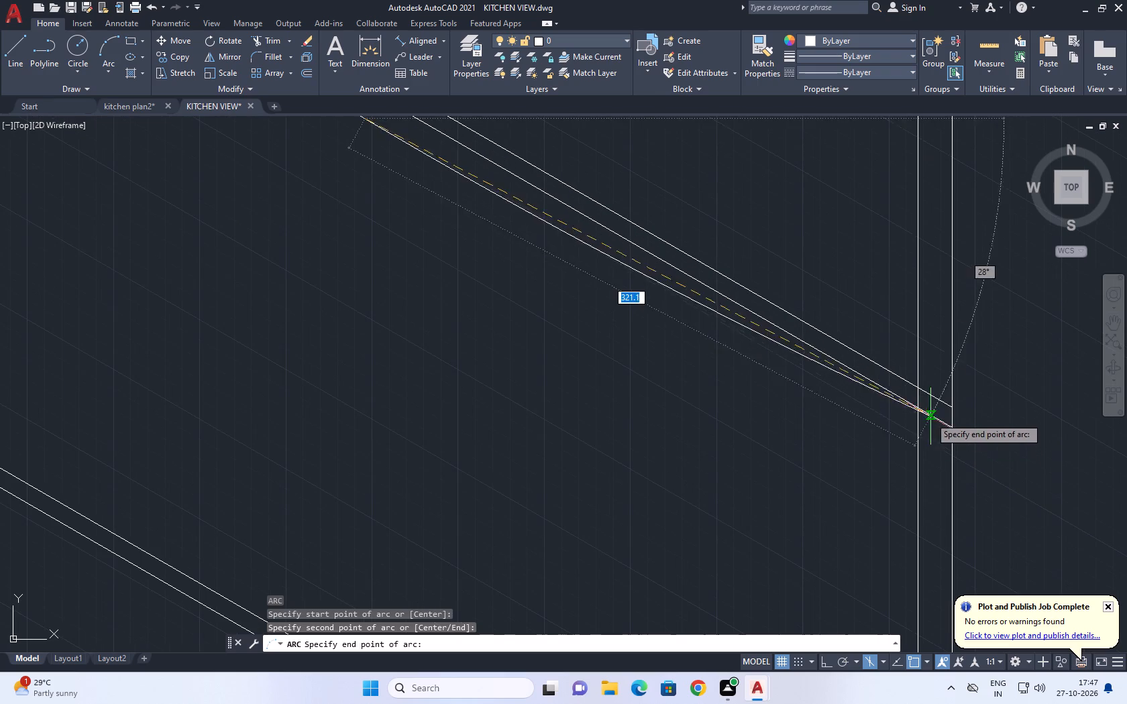
pyautogui.click(951, 404)
pyautogui.scroll(-2, 803, 406)
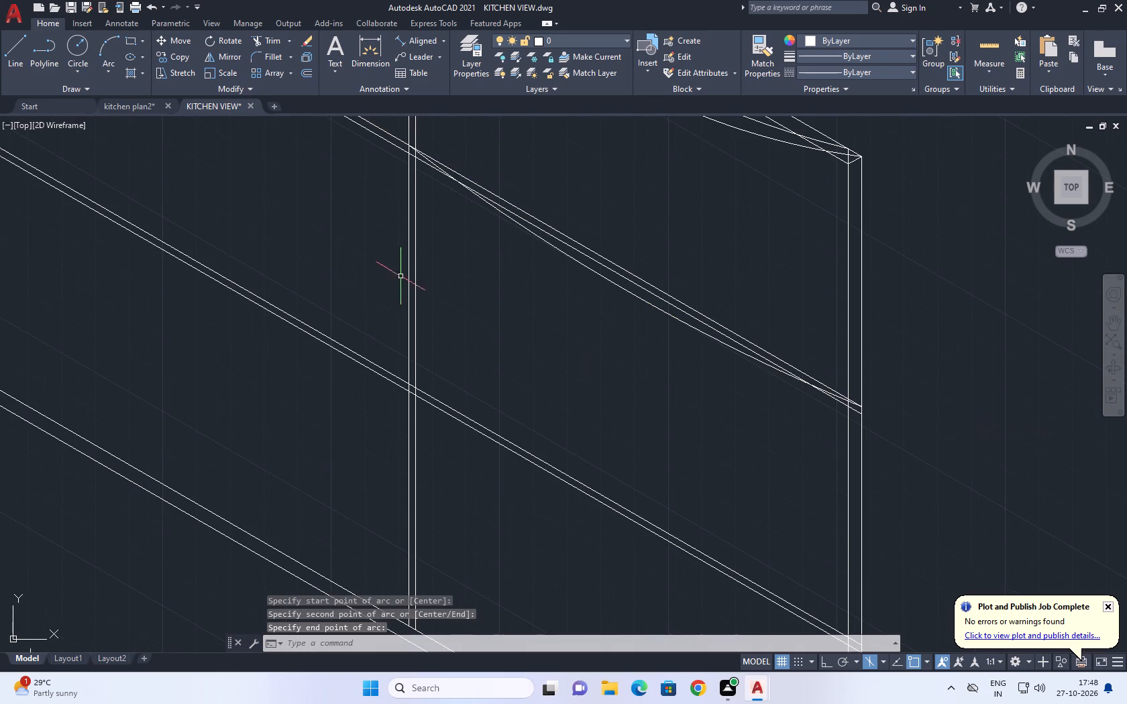
# Draw a matching arc along the upper shelf's bottom line, from the left divider line through a point about 331 units away to the outer edge.
pyautogui.moveTo(391, 271); pyautogui.dragTo(588, 418, button='middle')
pyautogui.press('space')
pyautogui.scroll(2, 600, 296)
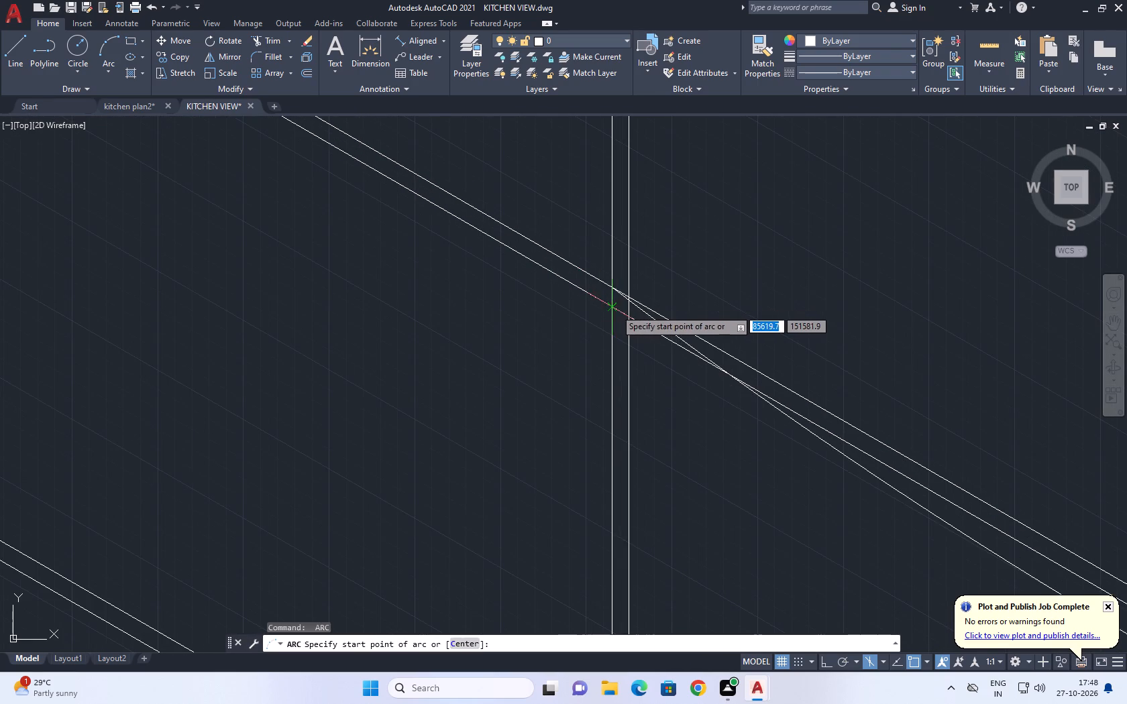
pyautogui.click(610, 308)
pyautogui.scroll(-4, 594, 304)
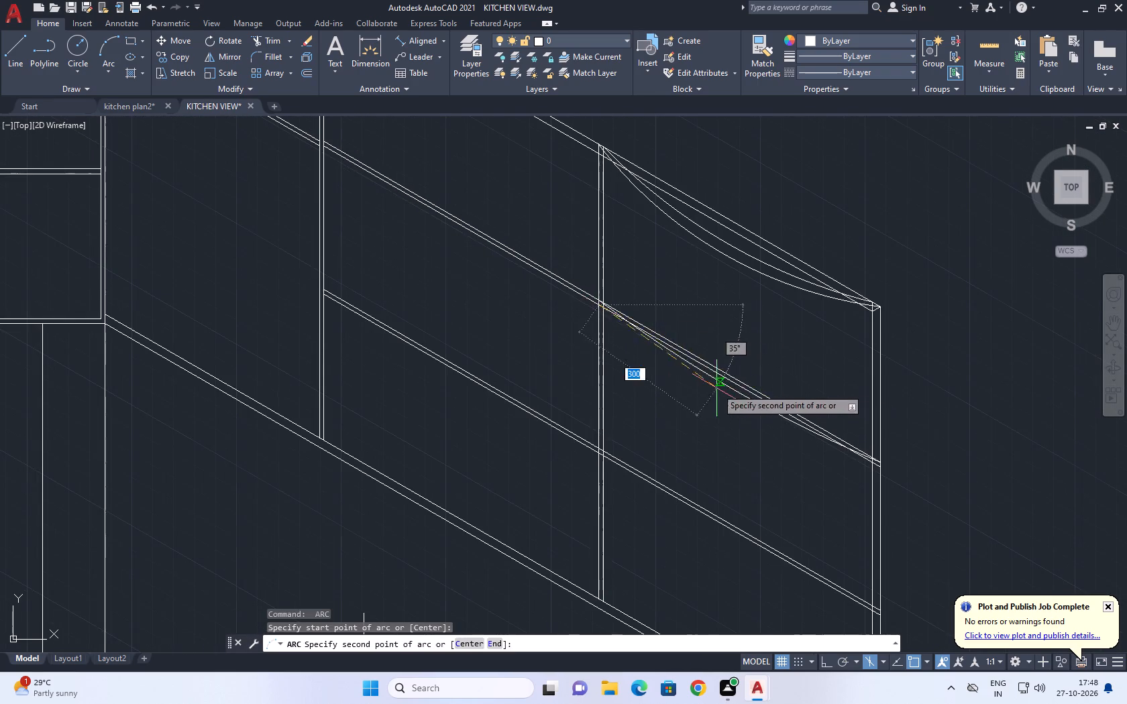
pyautogui.scroll(2, 716, 388)
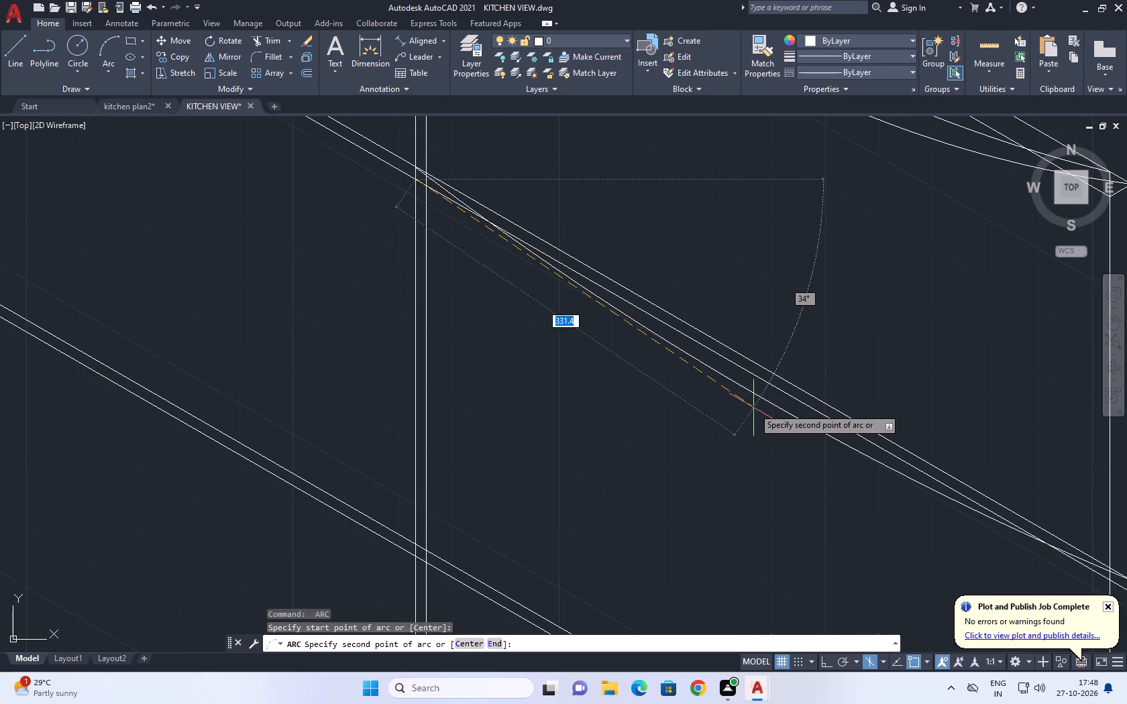
pyautogui.click(753, 408)
pyautogui.scroll(-2, 642, 436)
pyautogui.scroll(2, 833, 506)
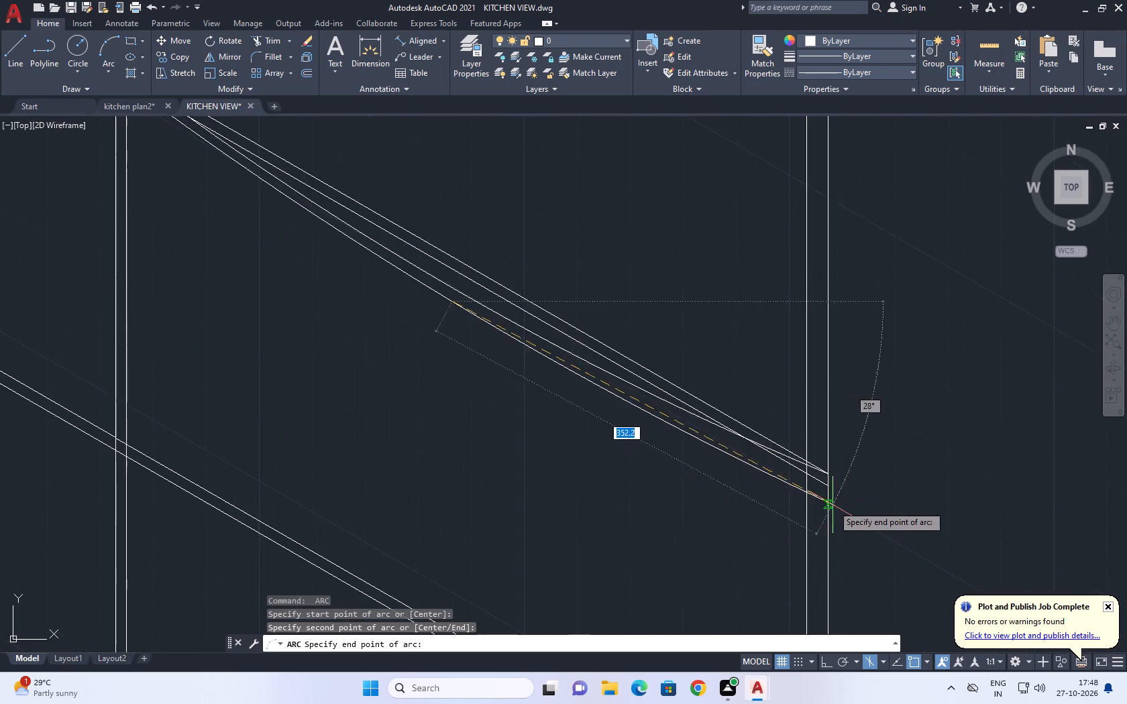
pyautogui.scroll(3, 818, 497)
pyautogui.click(850, 456)
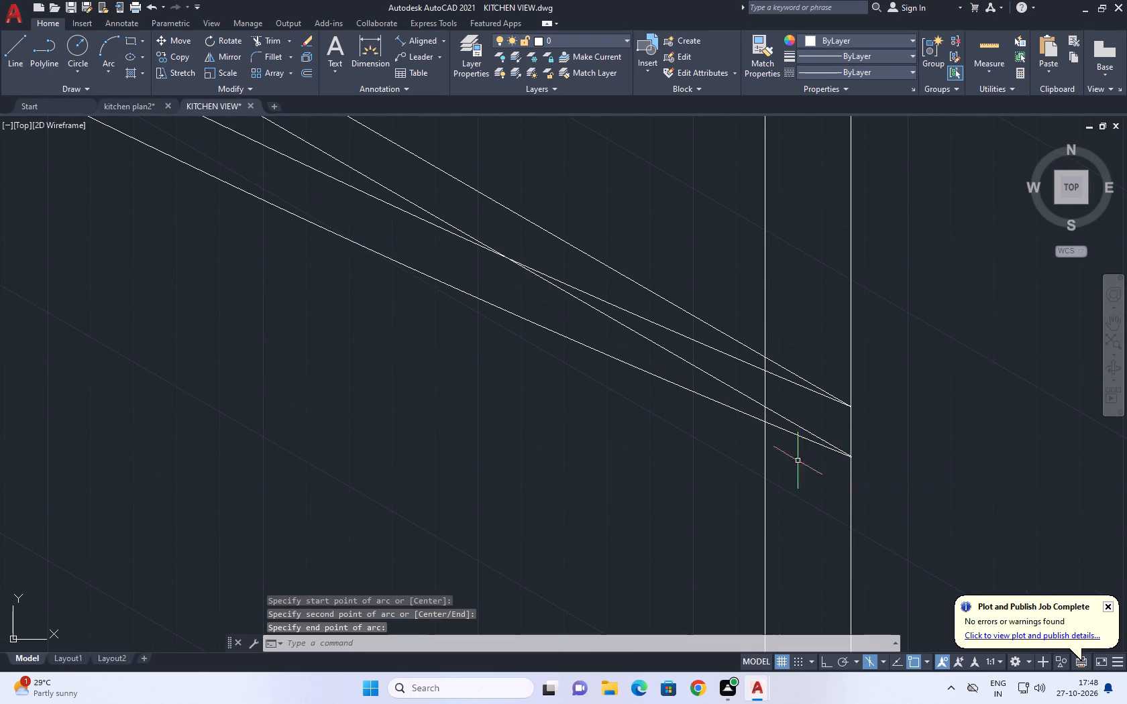
# Delete the two straight lines of the end bay's upper shelf, leaving its curved pair.
pyautogui.scroll(-2, 777, 459)
pyautogui.click(672, 364)
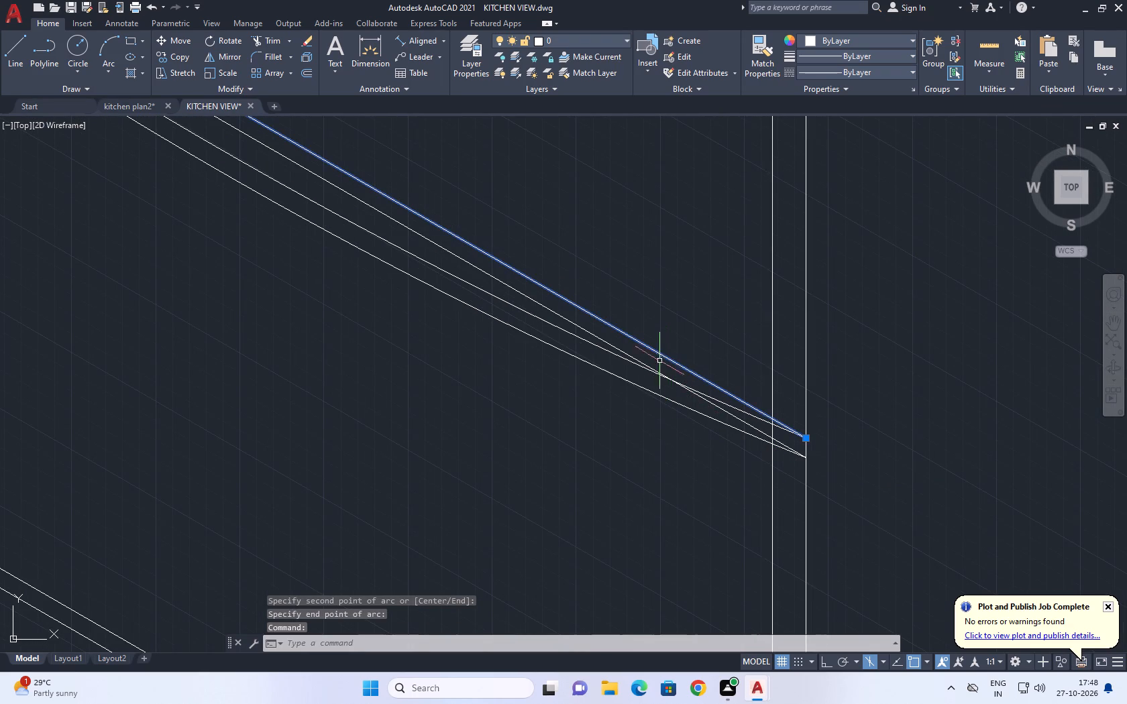
pyautogui.click(711, 402)
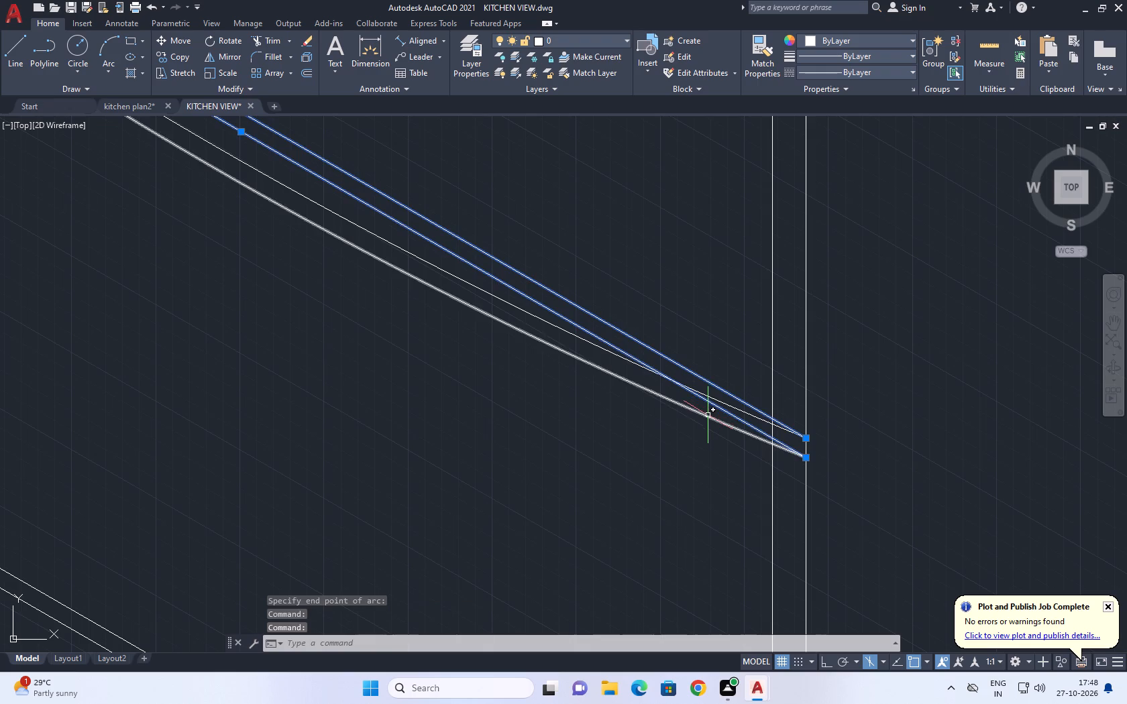
pyautogui.press('Delete')
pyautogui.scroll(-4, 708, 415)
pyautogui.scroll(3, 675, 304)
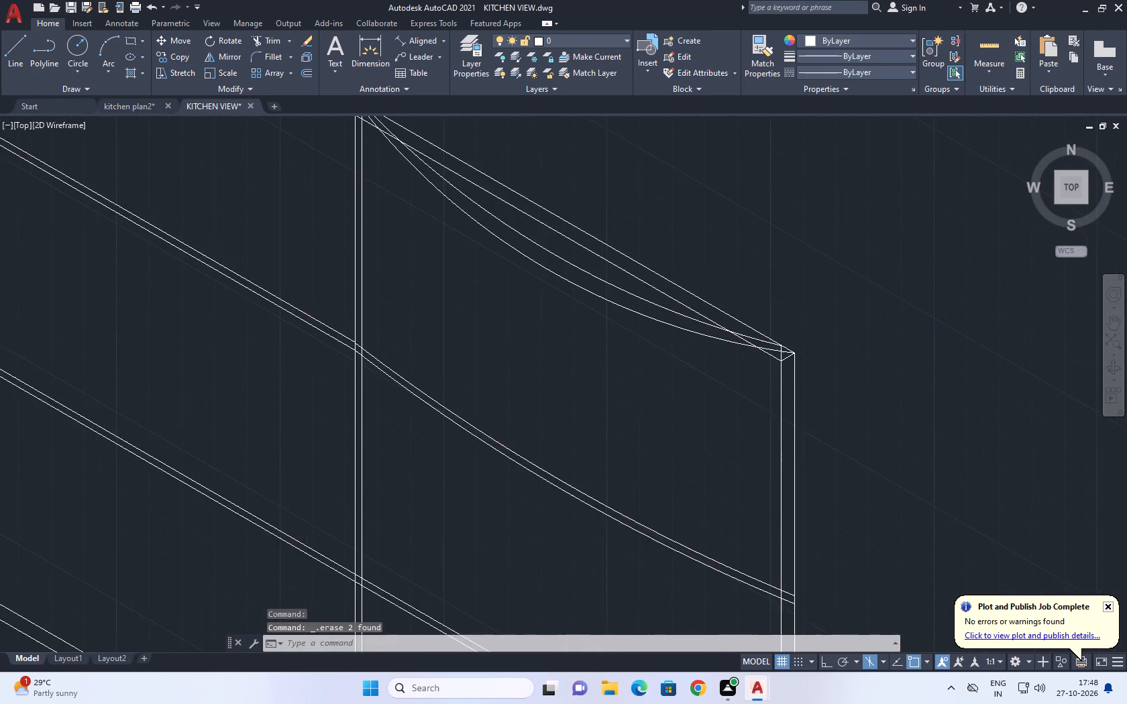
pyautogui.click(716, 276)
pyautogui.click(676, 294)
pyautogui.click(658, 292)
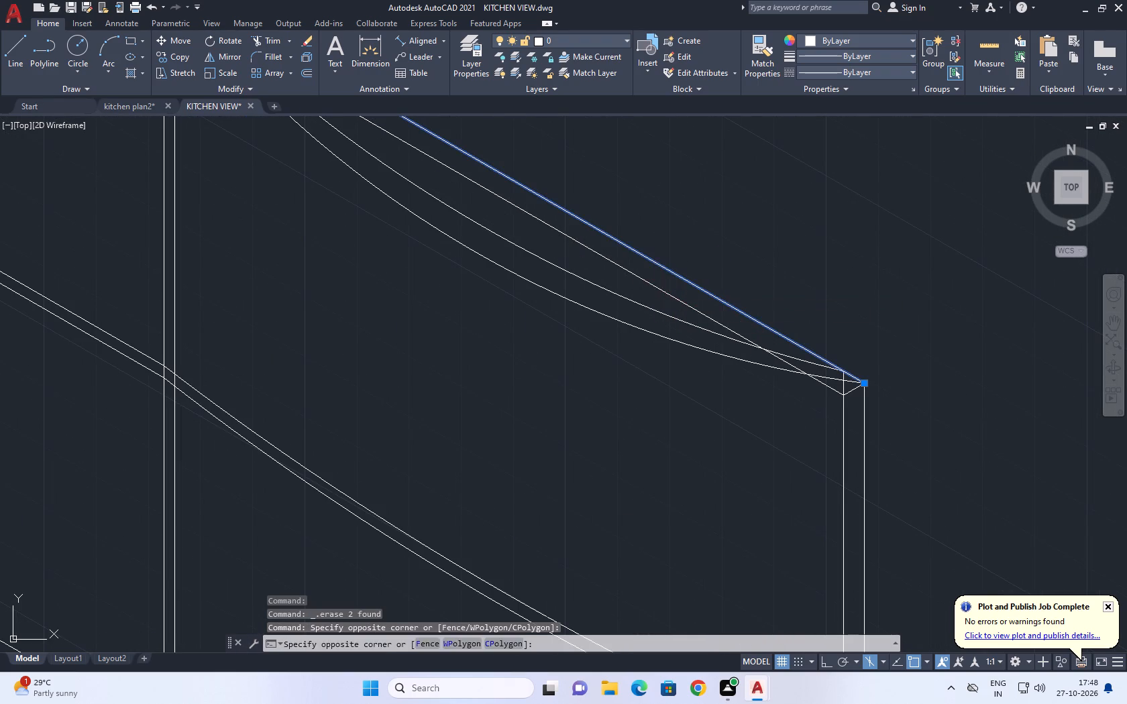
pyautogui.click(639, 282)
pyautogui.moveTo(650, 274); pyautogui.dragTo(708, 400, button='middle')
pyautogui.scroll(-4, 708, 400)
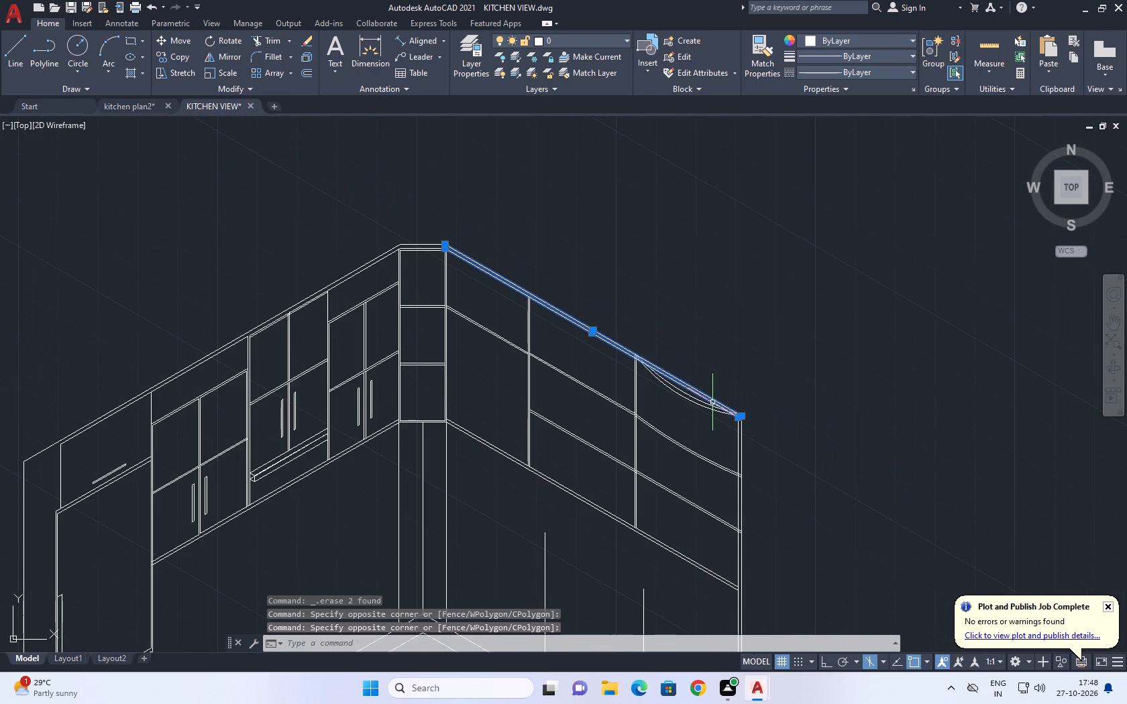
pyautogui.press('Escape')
# Trim away the end bay's two straight top-edge lines beyond the divider, up to where they cross the arcs.
pyautogui.scroll(1, 661, 370)
pyautogui.write('TR')
pyautogui.press('space')
pyautogui.scroll(3, 663, 369)
pyautogui.click(706, 363)
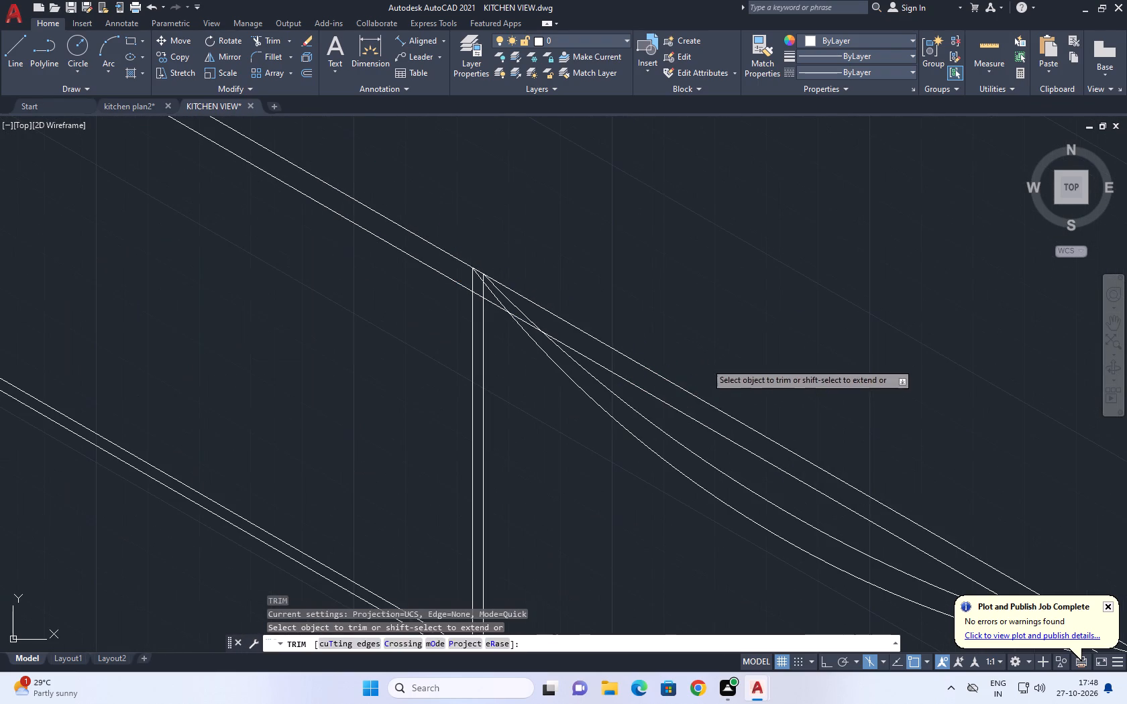
pyautogui.click(696, 426)
pyautogui.scroll(1, 525, 320)
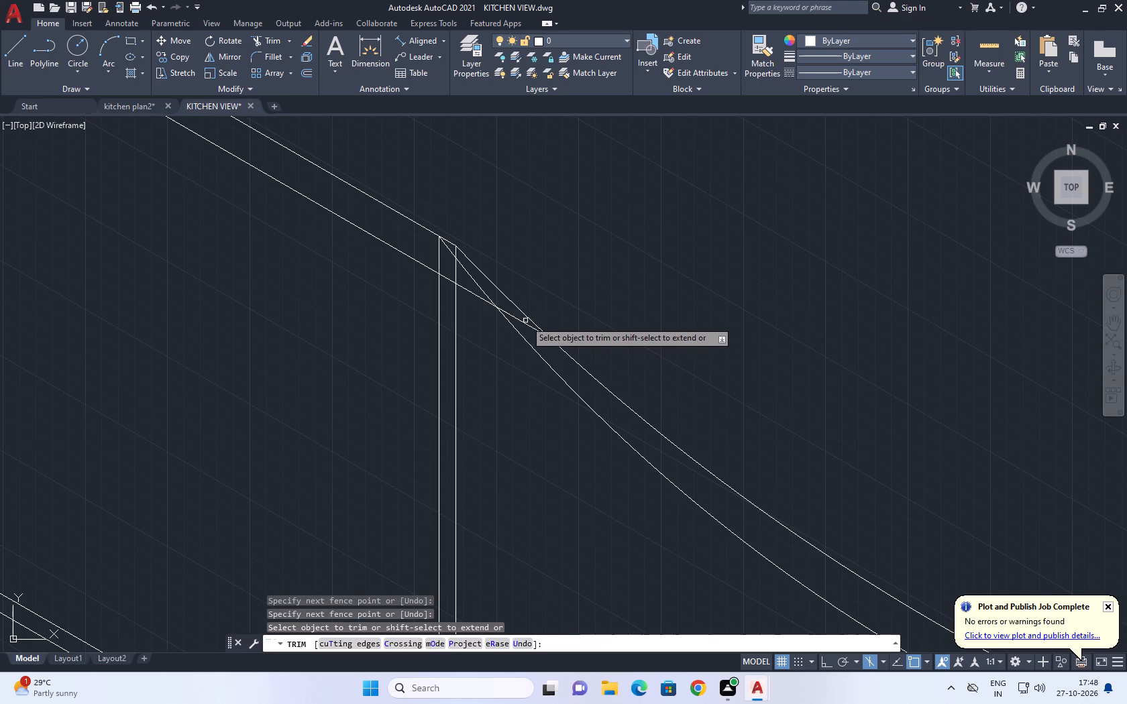
pyautogui.click(524, 327)
pyautogui.click(472, 300)
pyautogui.click(468, 292)
pyautogui.scroll(-2, 468, 314)
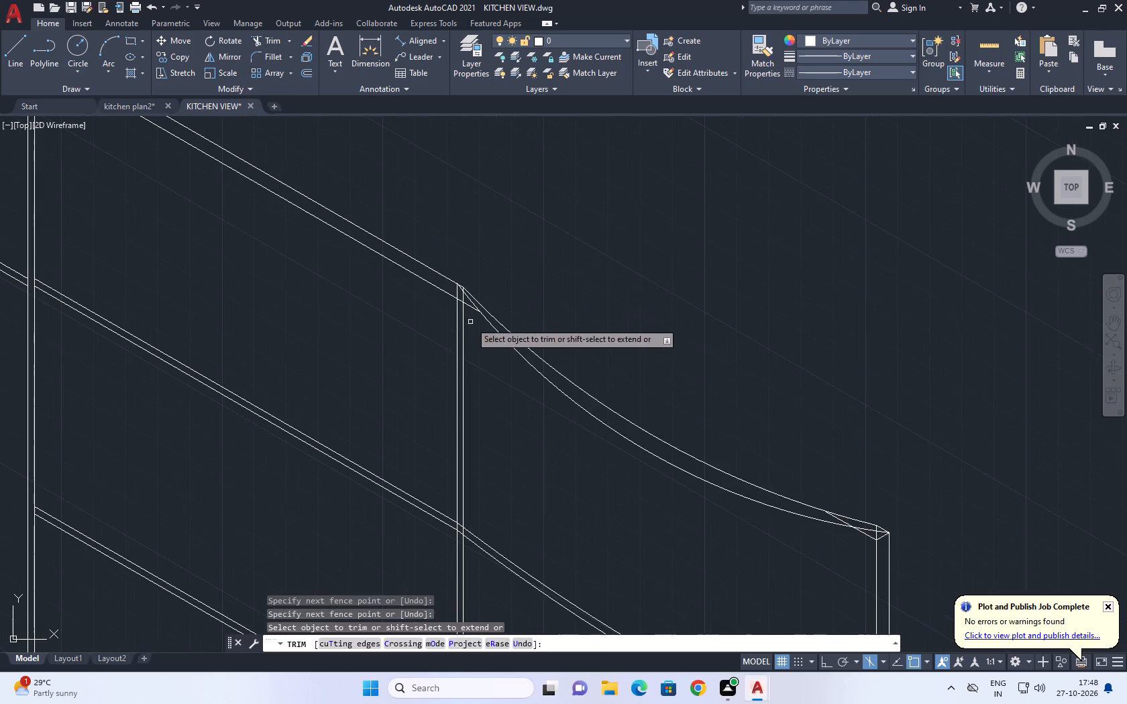
# Trim the inner post line above the outer corner's bottom point and the straight-line leftover between the two top arcs.
pyautogui.moveTo(819, 548); pyautogui.dragTo(677, 426, button='middle')
pyautogui.scroll(3, 737, 409)
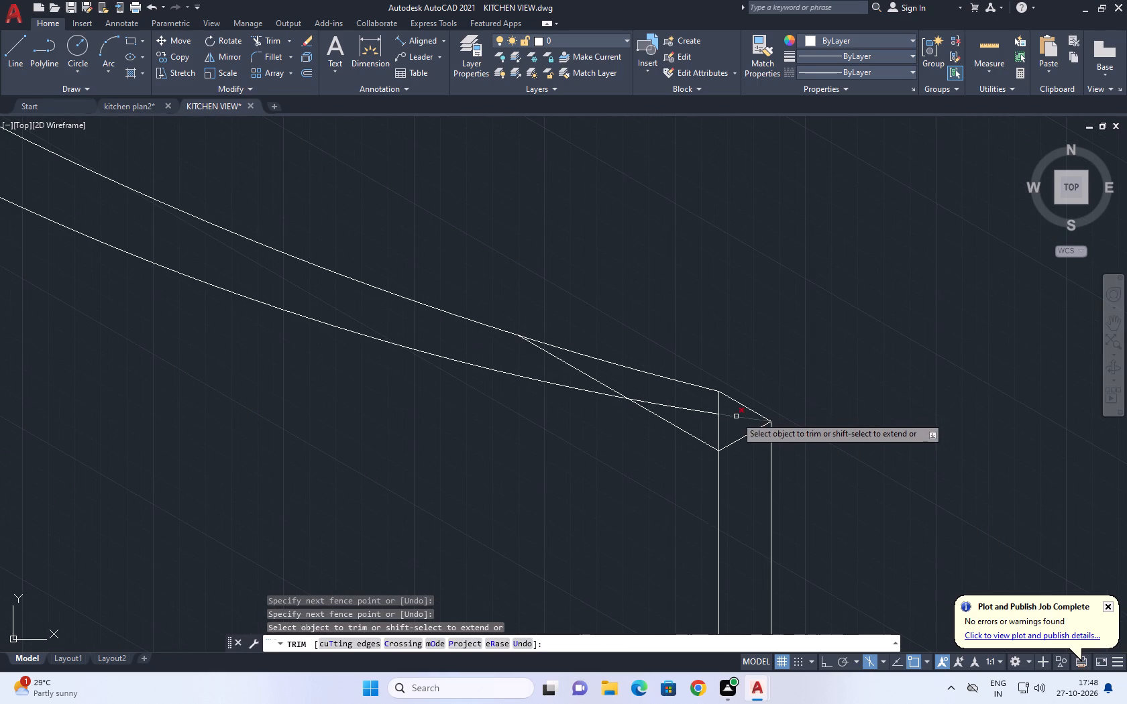
pyautogui.click(726, 423)
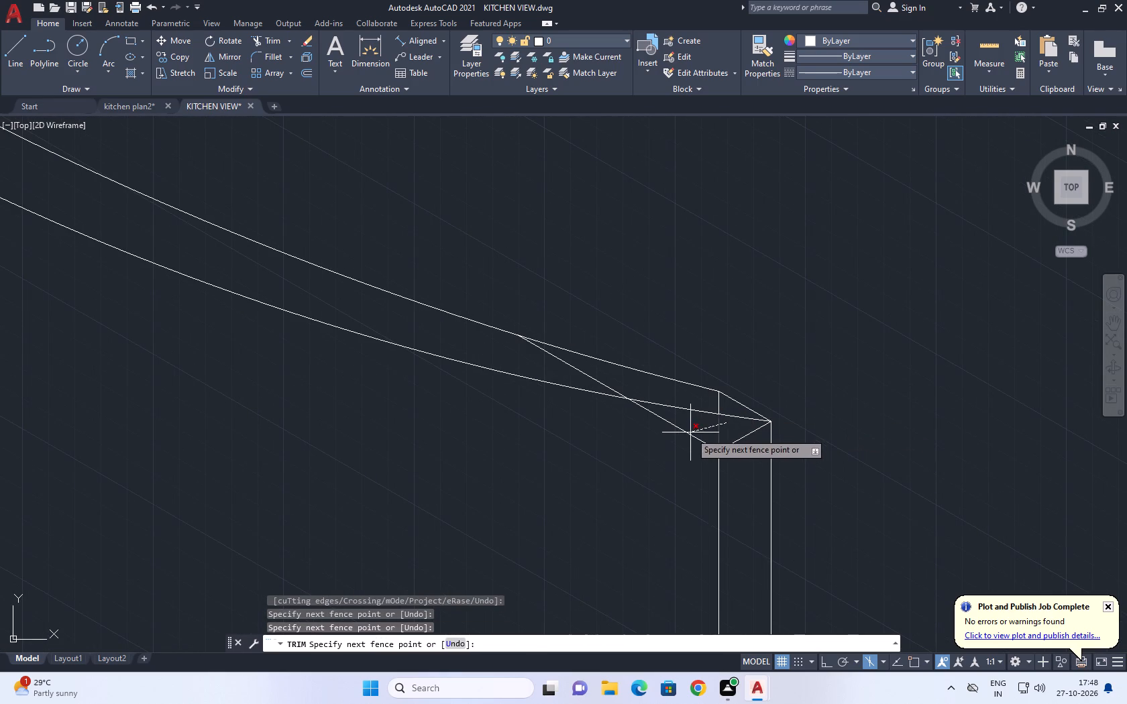
pyautogui.click(690, 432)
pyautogui.click(715, 406)
pyautogui.click(723, 404)
pyautogui.click(651, 384)
pyautogui.click(543, 374)
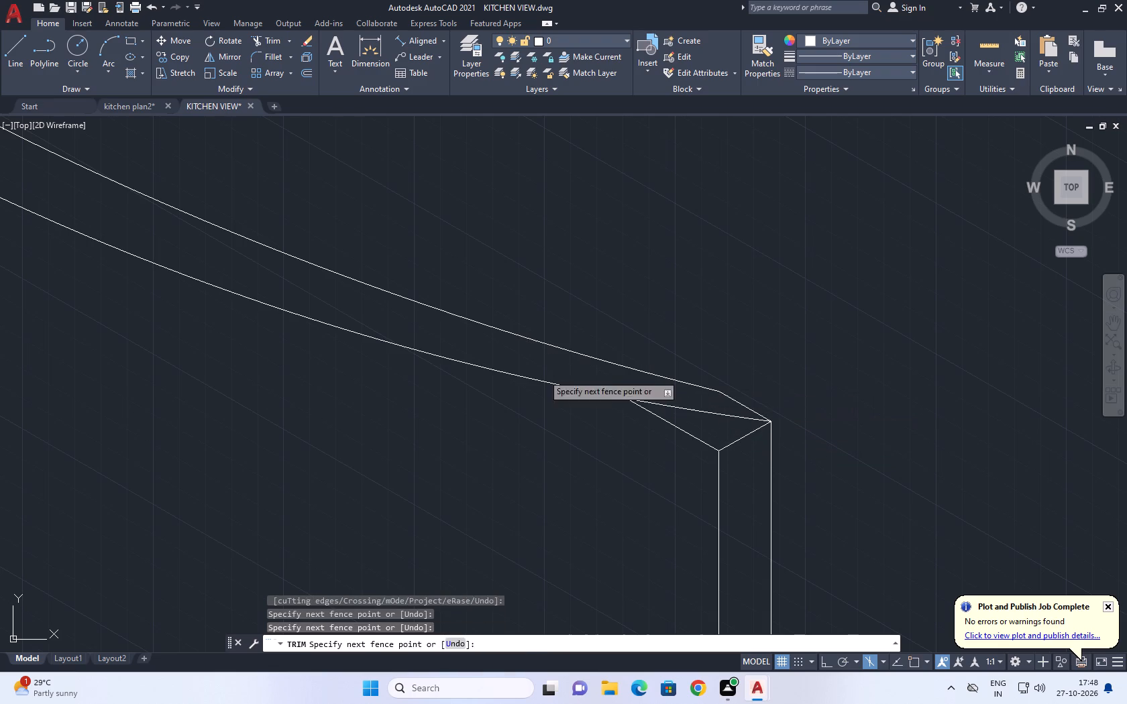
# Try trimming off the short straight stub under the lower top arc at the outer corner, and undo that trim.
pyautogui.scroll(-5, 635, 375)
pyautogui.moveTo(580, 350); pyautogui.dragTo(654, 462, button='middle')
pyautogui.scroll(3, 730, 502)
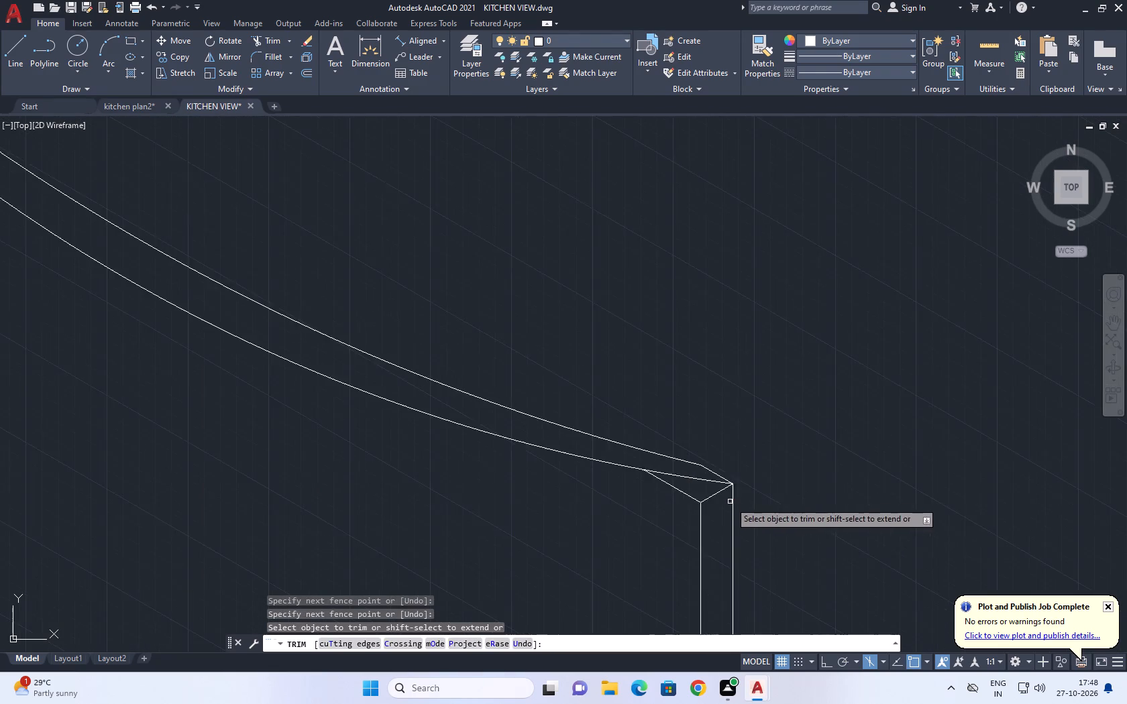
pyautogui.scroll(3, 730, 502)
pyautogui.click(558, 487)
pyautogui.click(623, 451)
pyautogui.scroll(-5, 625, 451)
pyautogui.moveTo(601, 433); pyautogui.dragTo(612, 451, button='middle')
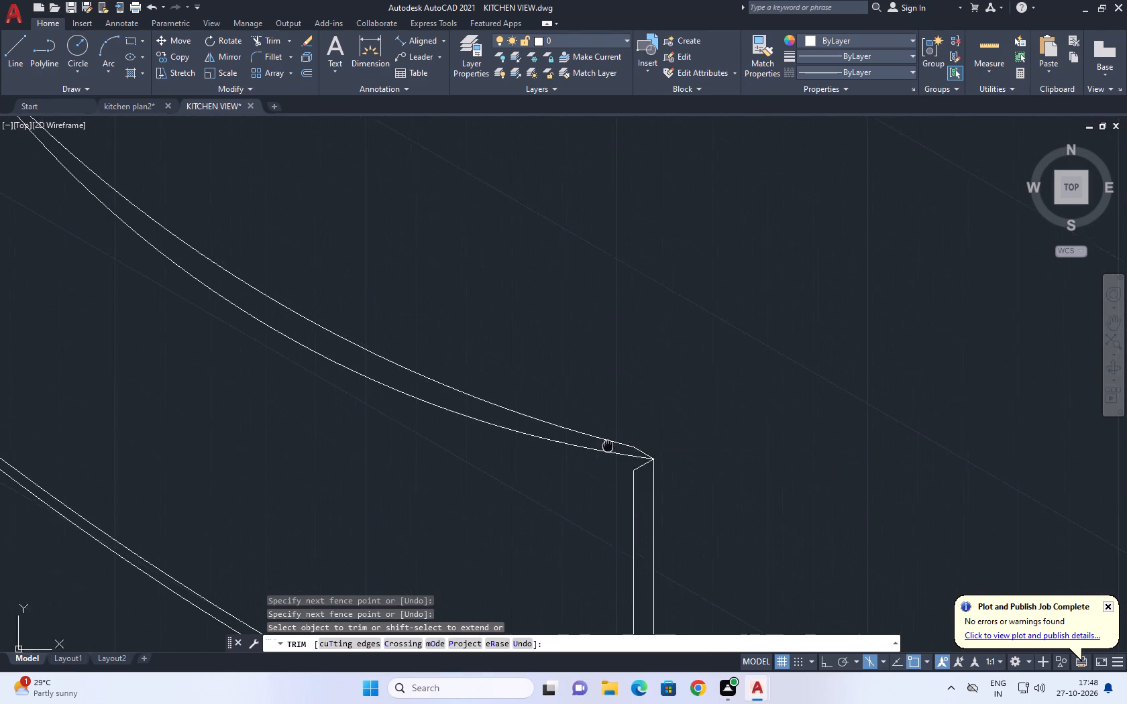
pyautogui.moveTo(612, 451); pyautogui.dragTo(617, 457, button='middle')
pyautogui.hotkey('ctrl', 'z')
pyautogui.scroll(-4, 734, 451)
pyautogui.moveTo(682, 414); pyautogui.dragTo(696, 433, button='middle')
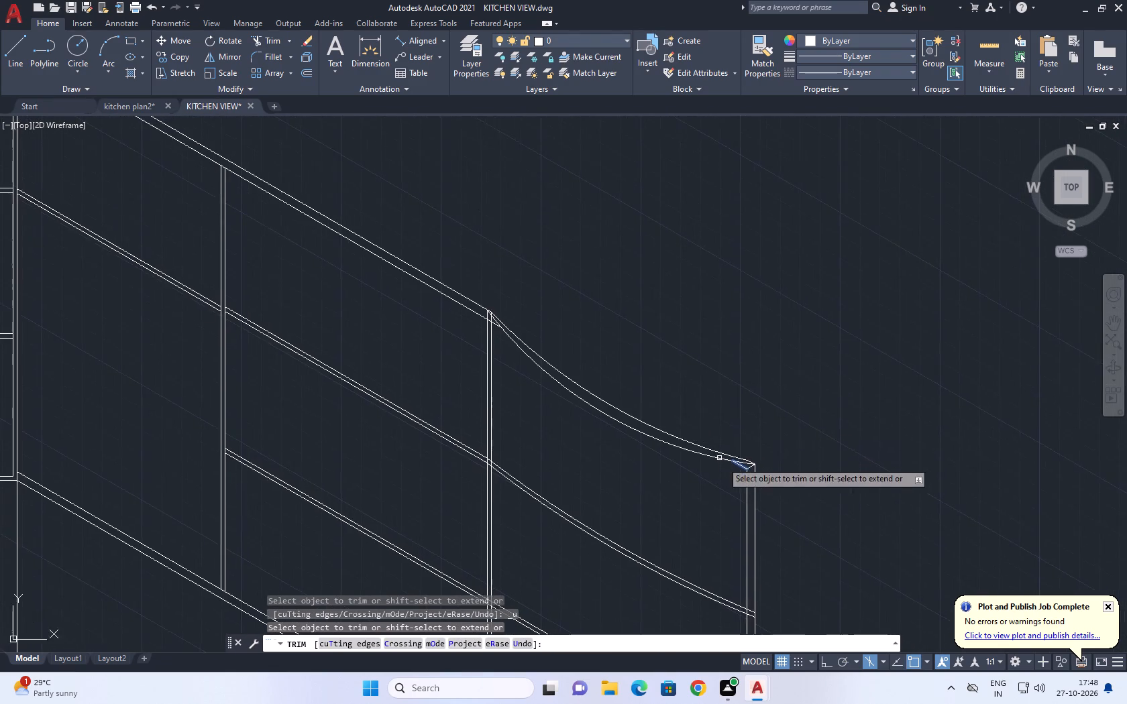
# Trim the lower top arc's overrun at both ends, past the outer stub and across the divider's top, and finish trimming.
pyautogui.scroll(4, 725, 467)
pyautogui.click(802, 461)
pyautogui.scroll(-3, 802, 465)
pyautogui.moveTo(792, 416); pyautogui.dragTo(816, 485, button='middle')
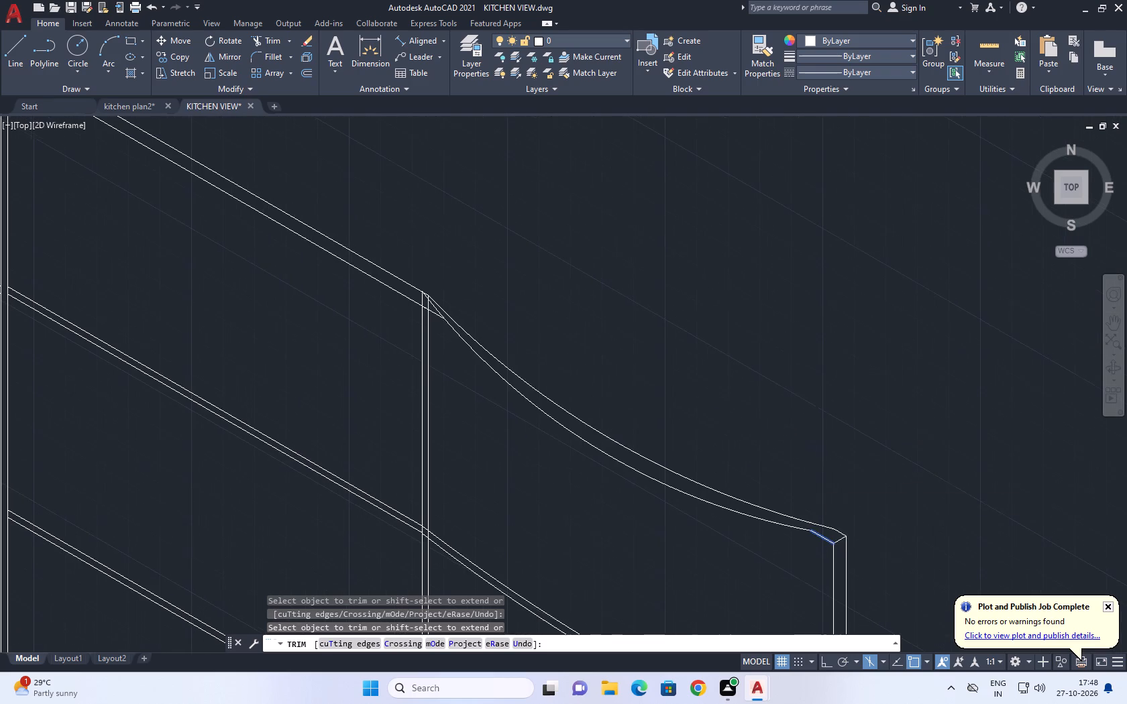
pyautogui.scroll(3, 429, 311)
pyautogui.click(443, 303)
pyautogui.click(446, 296)
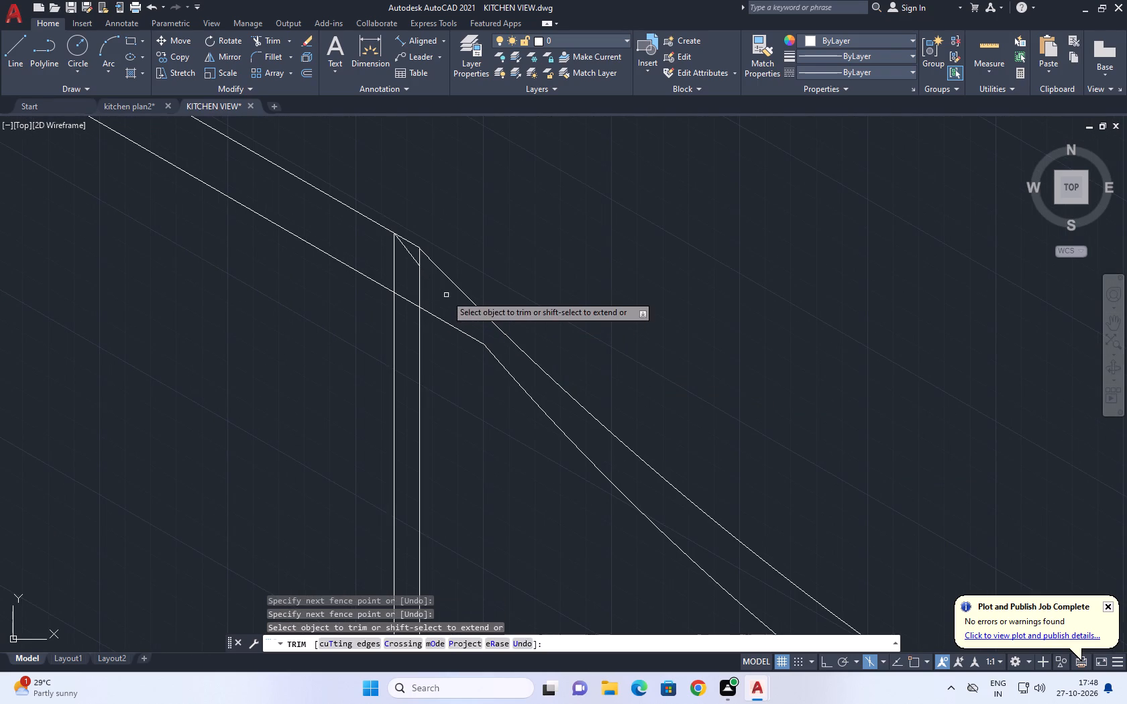
pyautogui.click(413, 251)
pyautogui.click(407, 259)
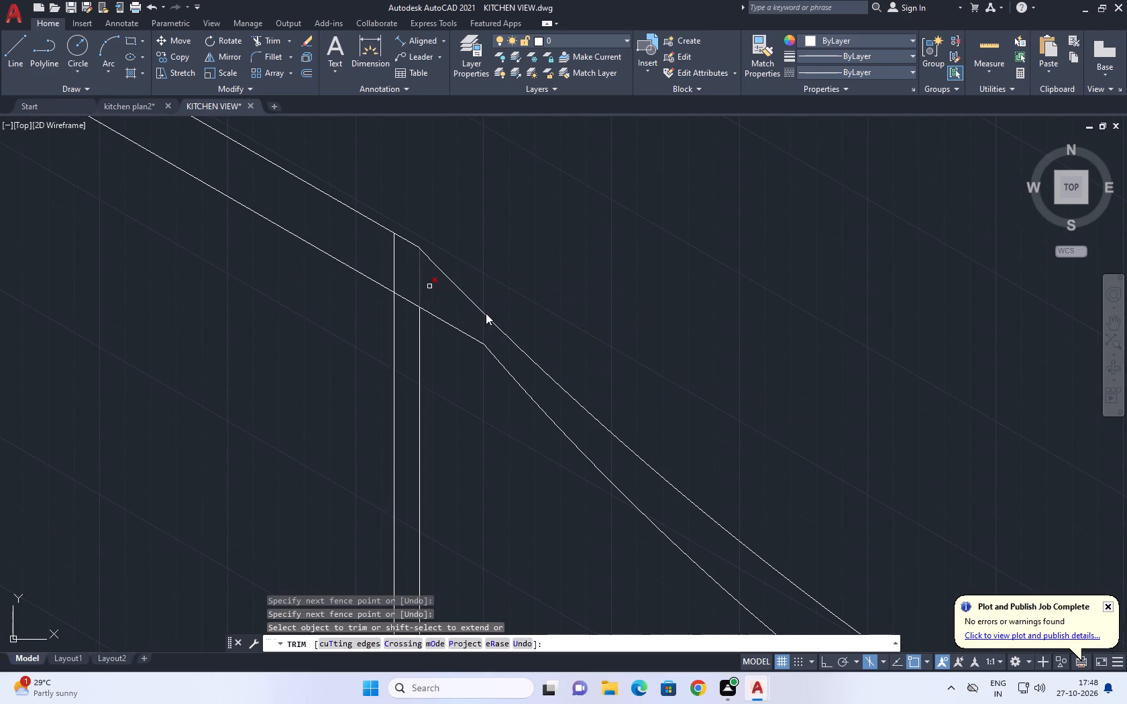
pyautogui.rightClick(610, 291)
pyautogui.click(663, 313)
# Stretch the shared end of the top edge's lower line and the lower arc to the divider's right vertical line.
pyautogui.scroll(-4, 546, 344)
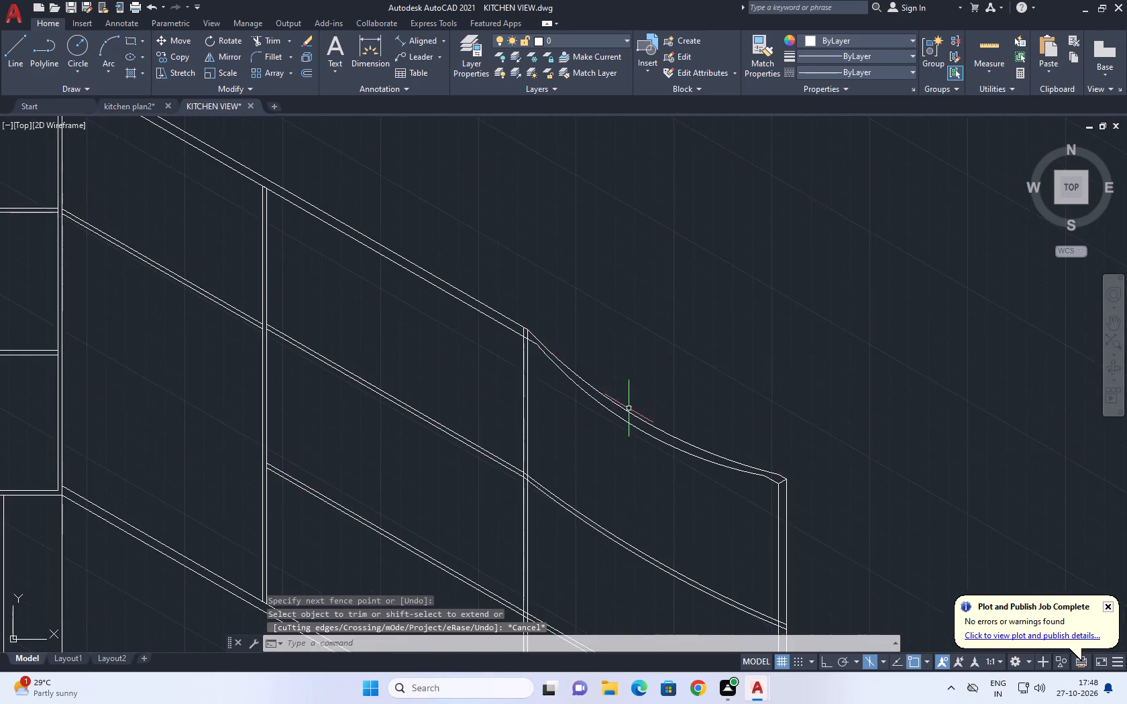
pyautogui.moveTo(625, 410); pyautogui.dragTo(570, 300, button='middle')
pyautogui.scroll(2, 456, 371)
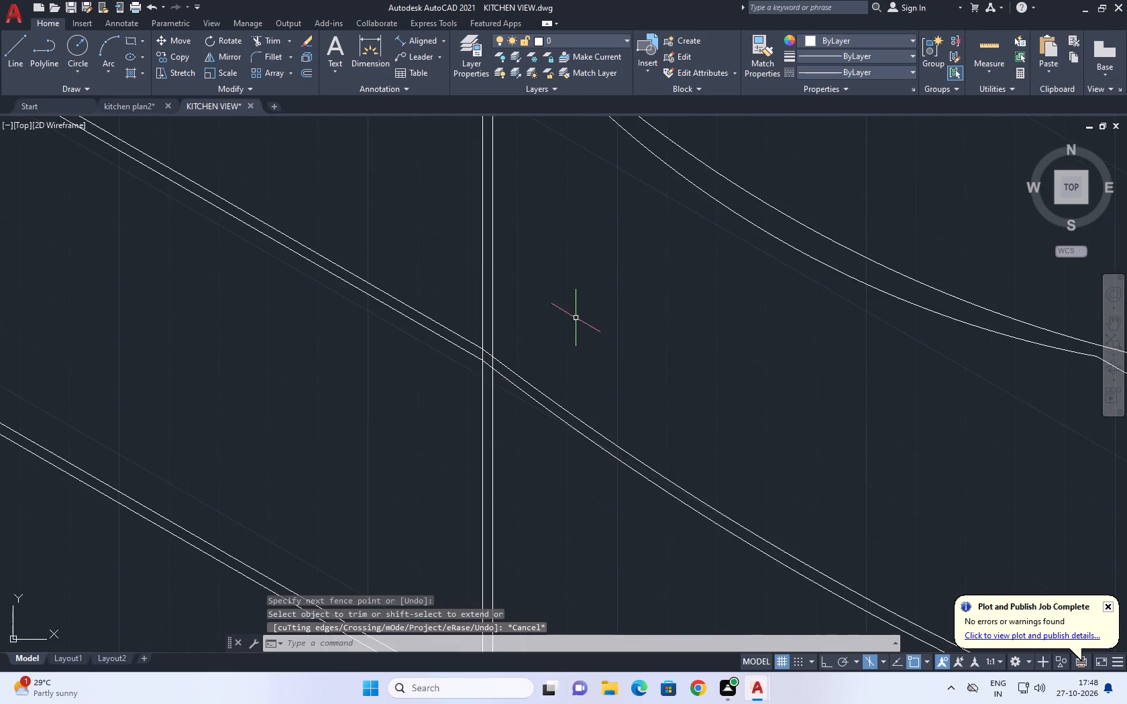
pyautogui.moveTo(589, 317); pyautogui.dragTo(559, 558, button='middle')
pyautogui.moveTo(452, 202); pyautogui.dragTo(474, 324, button='middle')
pyautogui.scroll(3, 496, 371)
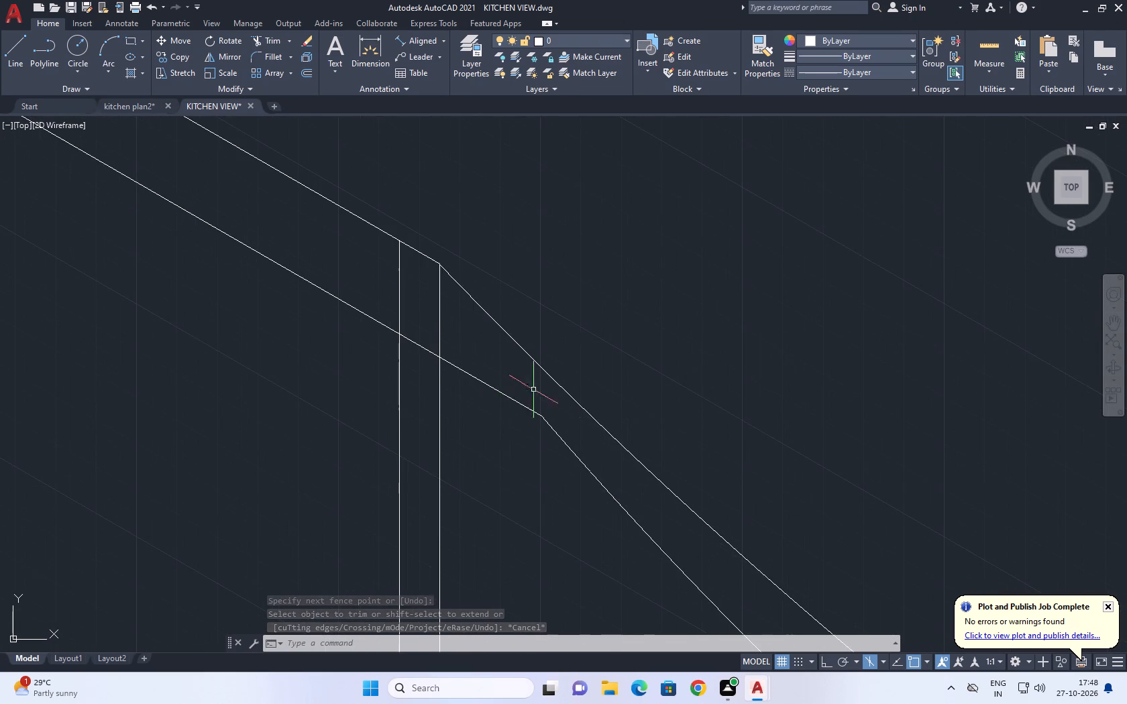
pyautogui.click(561, 413)
pyautogui.click(525, 437)
pyautogui.click(542, 417)
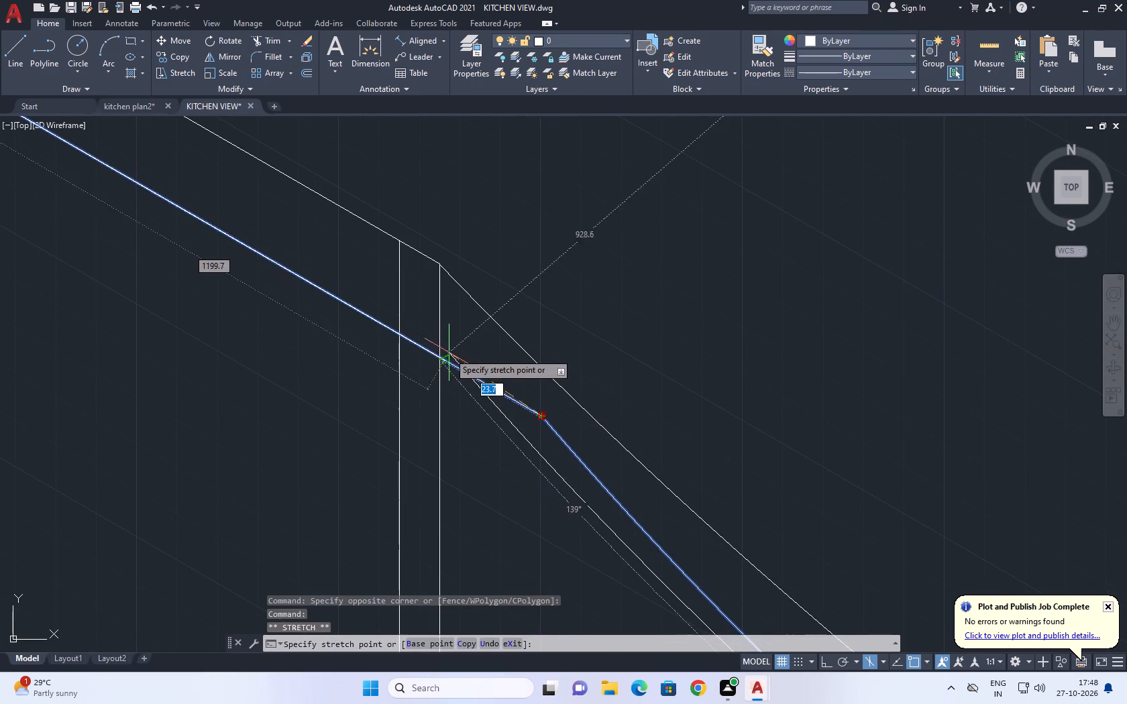
pyautogui.click(439, 355)
# Stretch the outer end of the lower top arc to the top of the end post's inner vertical line.
pyautogui.scroll(-2, 453, 317)
pyautogui.moveTo(551, 344); pyautogui.dragTo(351, 219, button='middle')
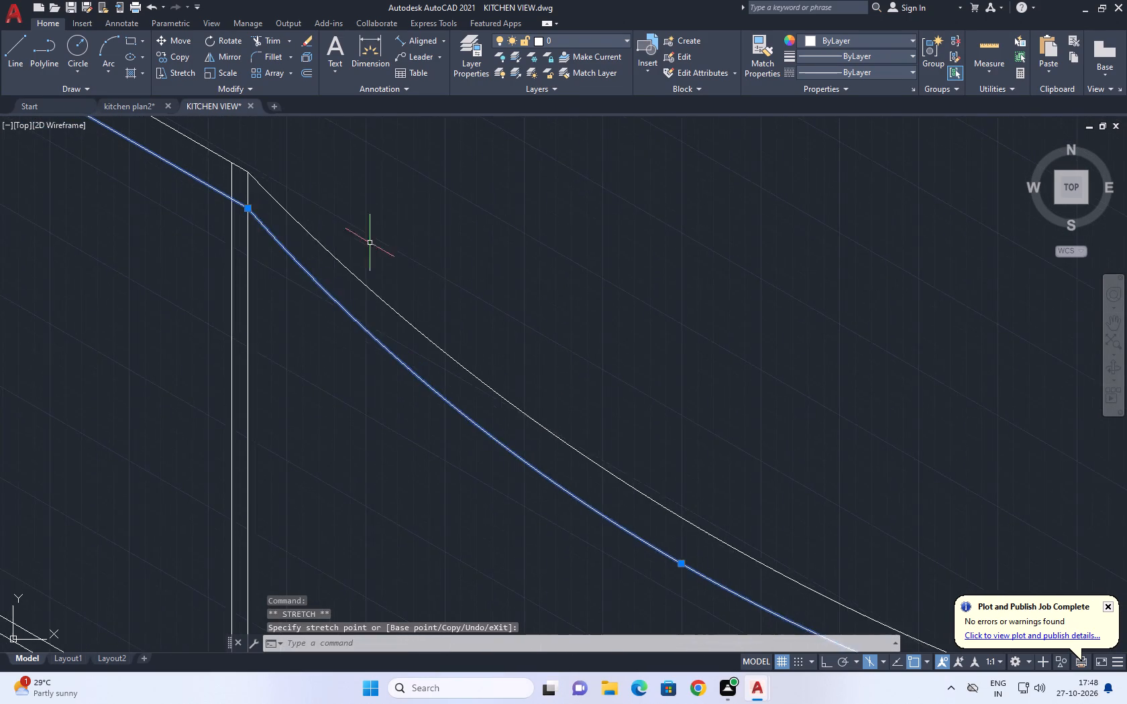
pyautogui.scroll(-3, 484, 344)
pyautogui.scroll(3, 653, 454)
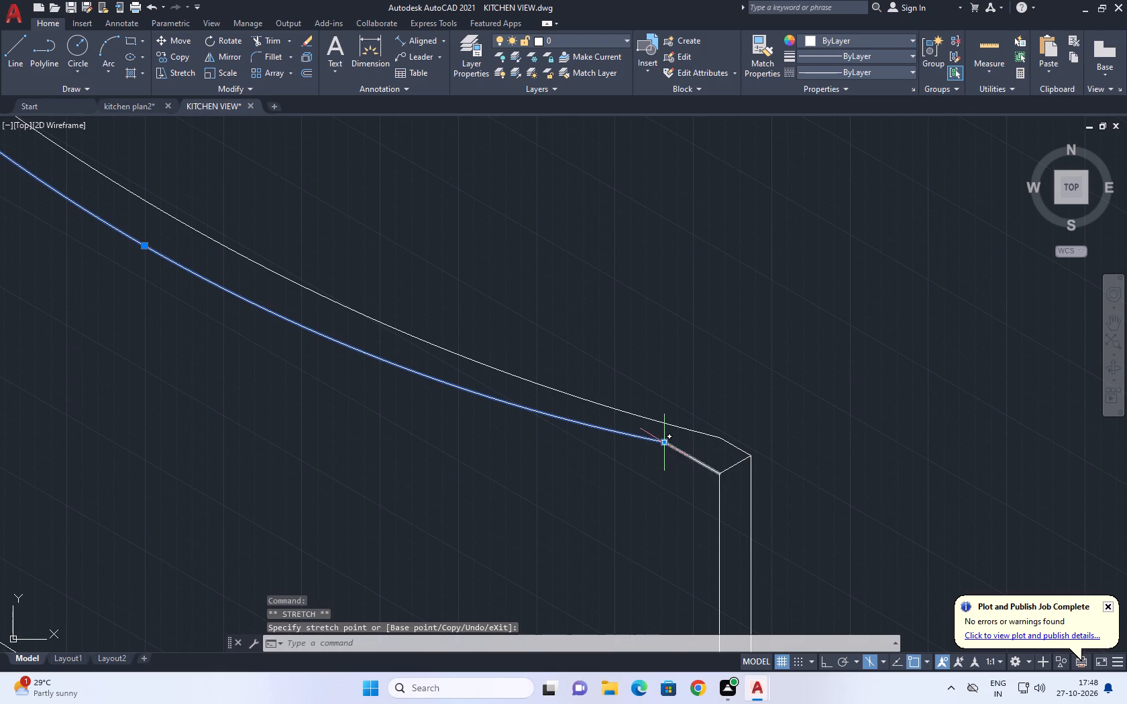
pyautogui.click(664, 442)
pyautogui.click(720, 475)
# Stretch the outer end of the upper top arc to the end post's outer top corner and clear the selection.
pyautogui.scroll(3, 718, 441)
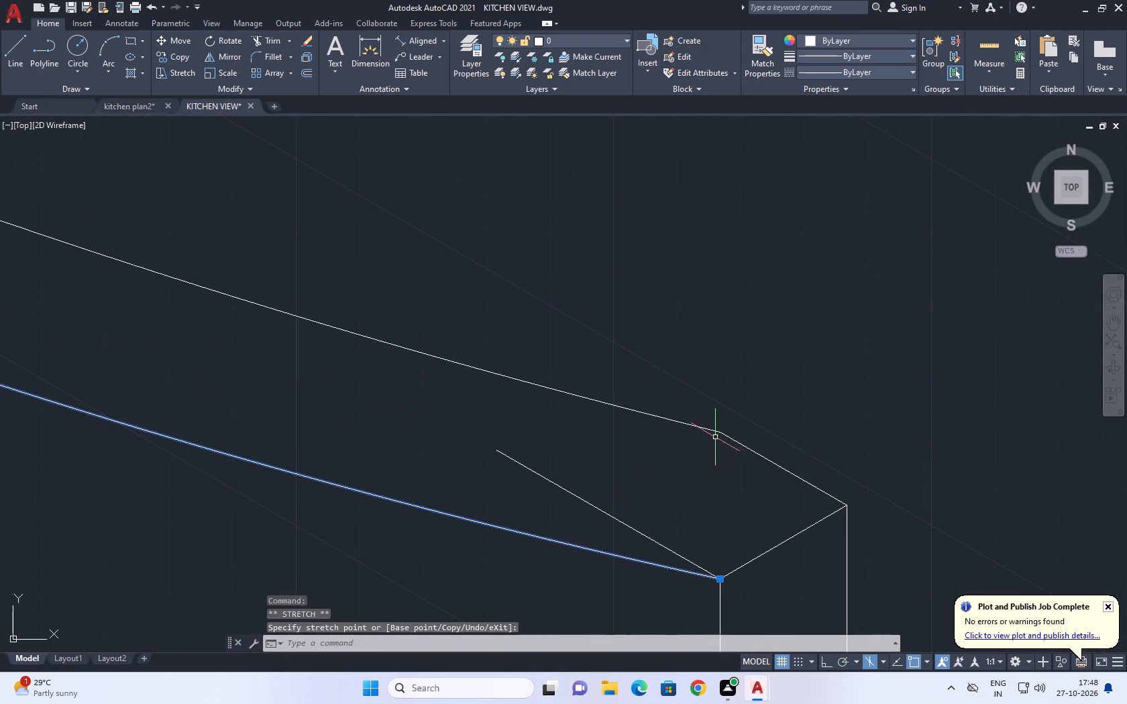
pyautogui.moveTo(715, 436); pyautogui.dragTo(704, 428)
pyautogui.click(669, 379)
pyautogui.click(719, 430)
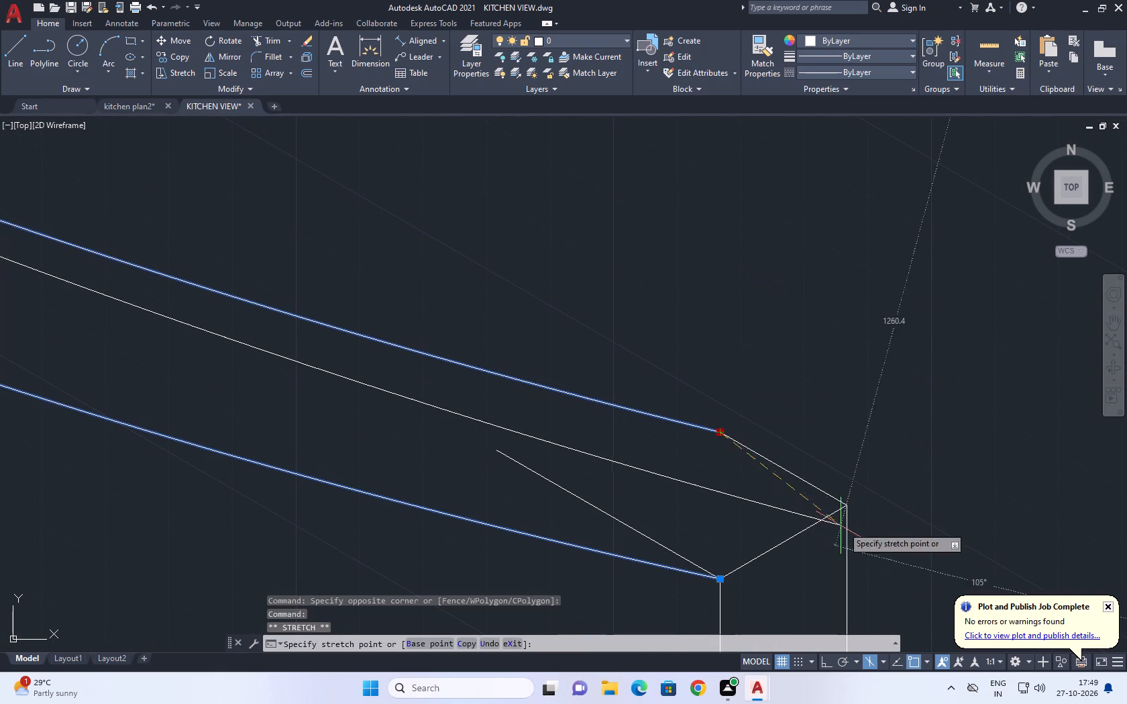
pyautogui.click(847, 504)
pyautogui.scroll(-3, 811, 453)
pyautogui.scroll(1, 714, 433)
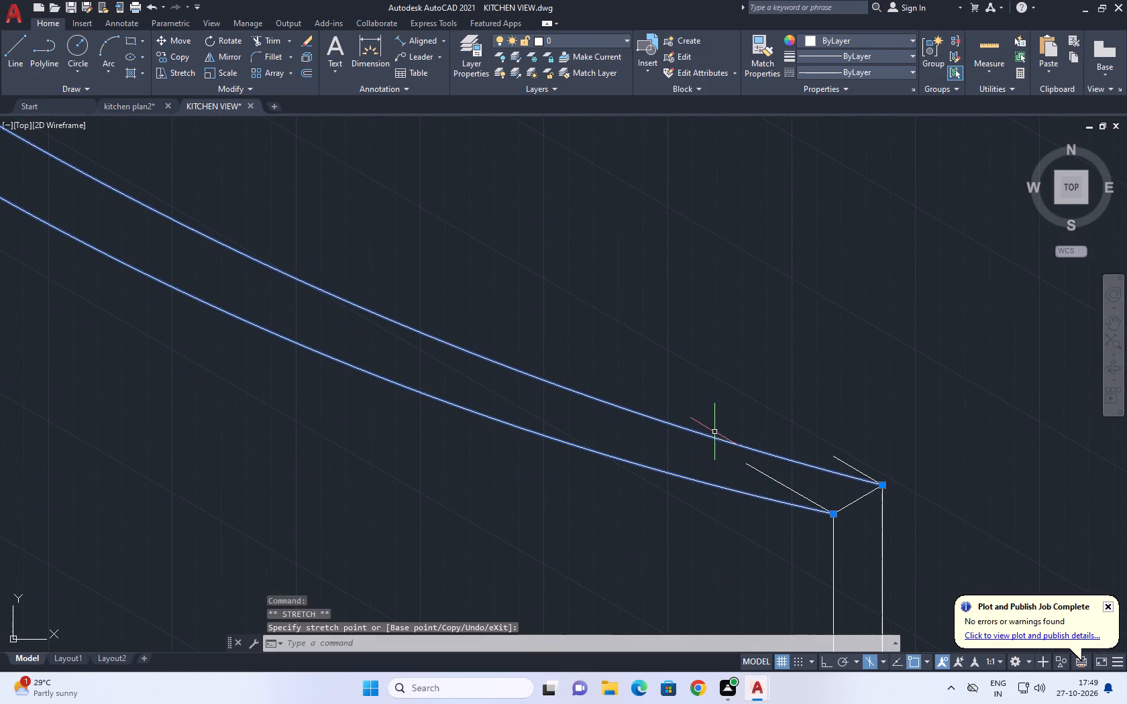
pyautogui.rightClick(706, 329)
pyautogui.click(772, 531)
# Delete the two short straight stubs left at the end post's top corners.
pyautogui.moveTo(765, 436); pyautogui.dragTo(594, 320, button='middle')
pyautogui.moveTo(561, 228); pyautogui.dragTo(558, 221)
pyautogui.click(669, 436)
pyautogui.click(647, 318)
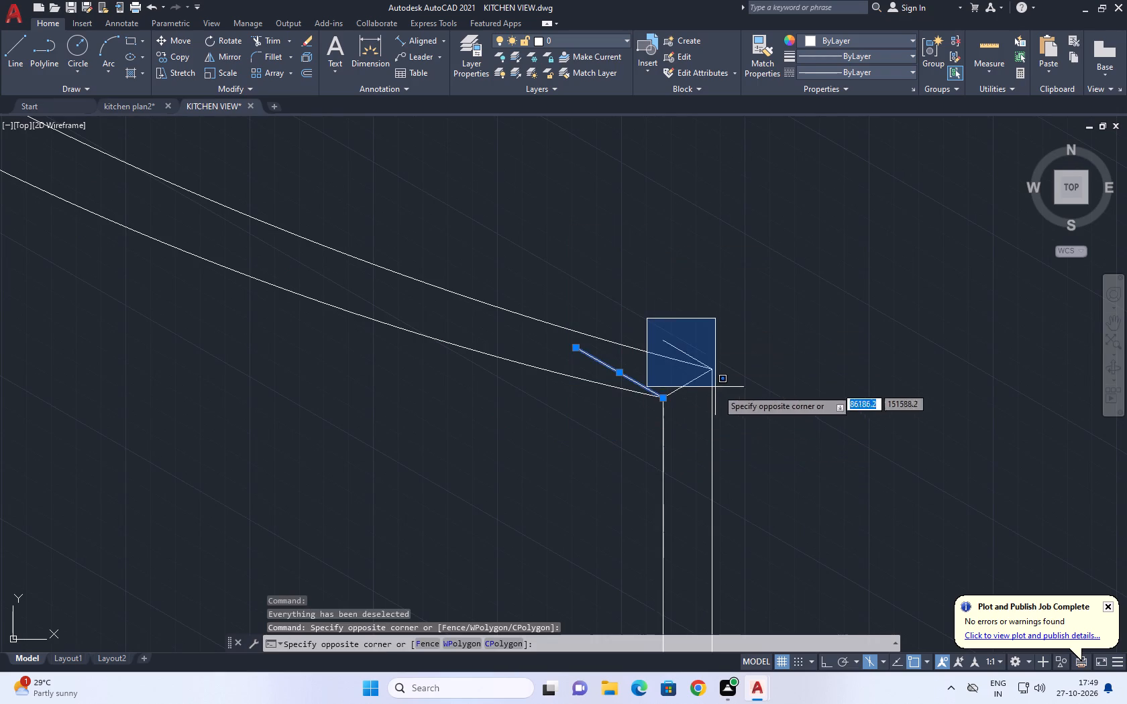
pyautogui.click(738, 381)
pyautogui.rightClick(736, 381)
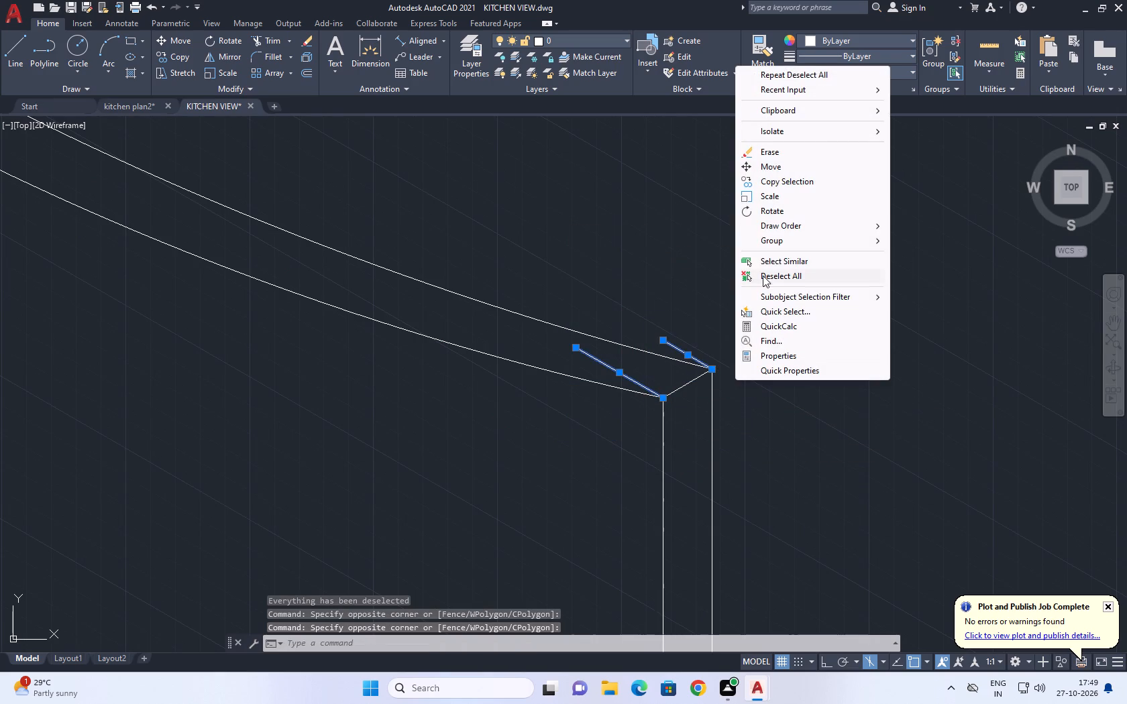
pyautogui.click(772, 150)
pyautogui.moveTo(761, 297); pyautogui.dragTo(780, 357, button='middle')
pyautogui.scroll(-4, 779, 356)
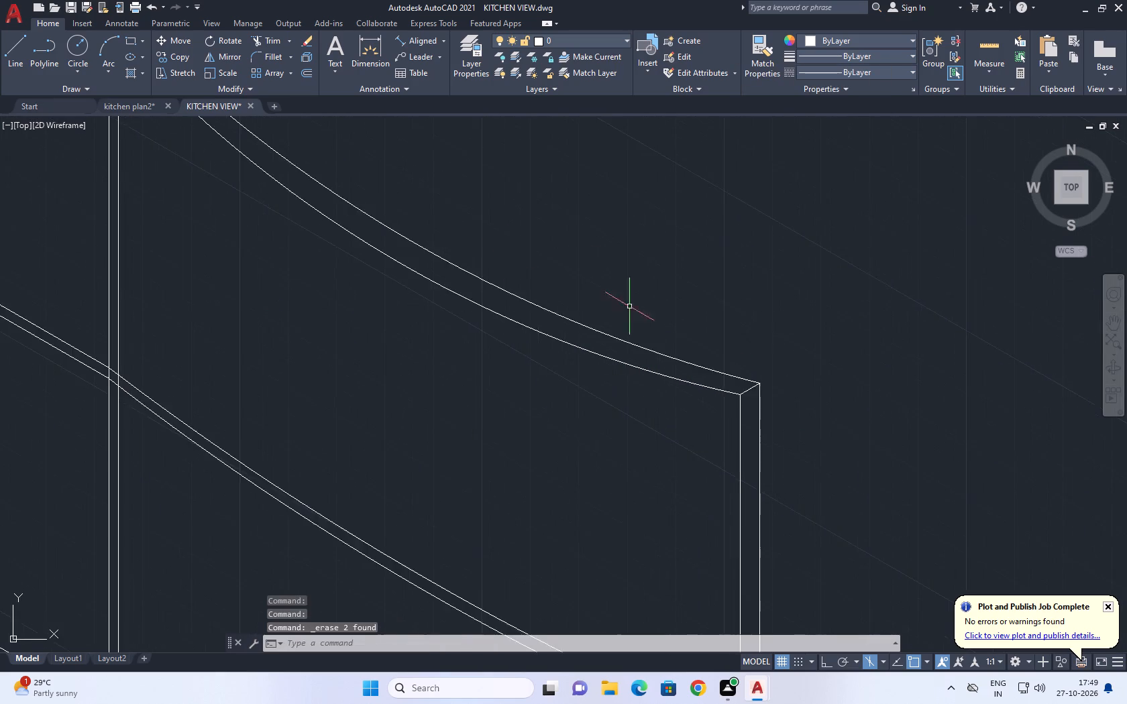
# Delete the small leftover piece on the top edge's lower line between the divider's two vertical lines.
pyautogui.moveTo(514, 259); pyautogui.dragTo(835, 461, button='middle')
pyautogui.scroll(1, 466, 230)
pyautogui.click(388, 174)
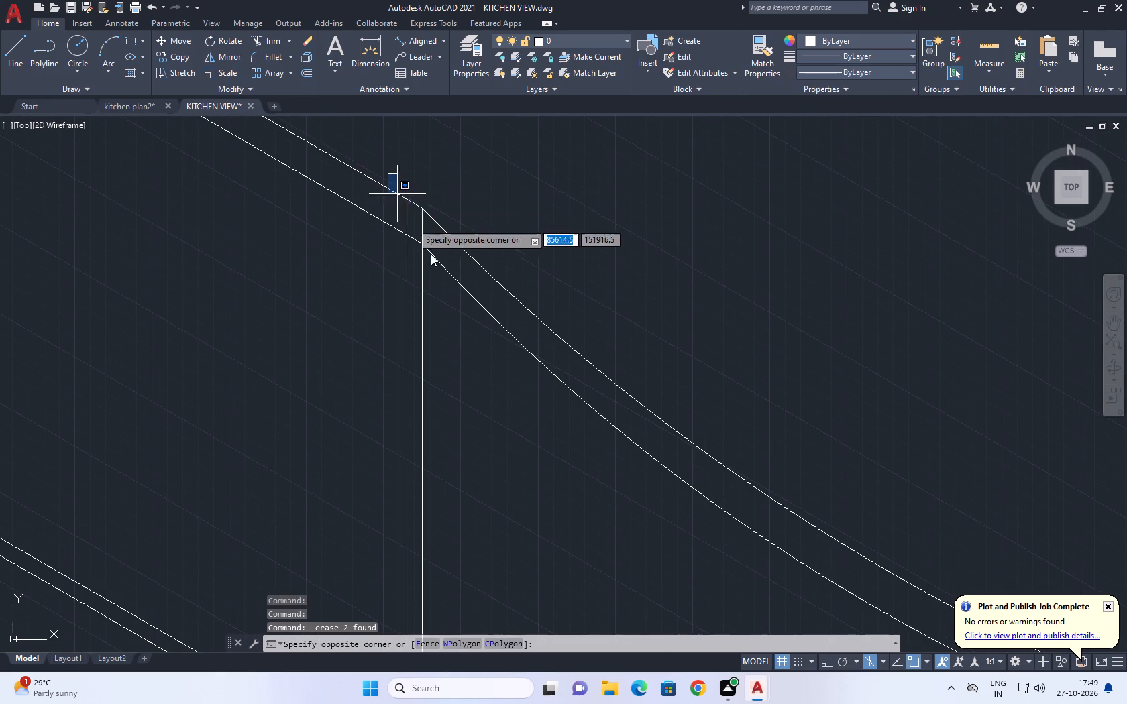
pyautogui.click(426, 259)
pyautogui.rightClick(496, 179)
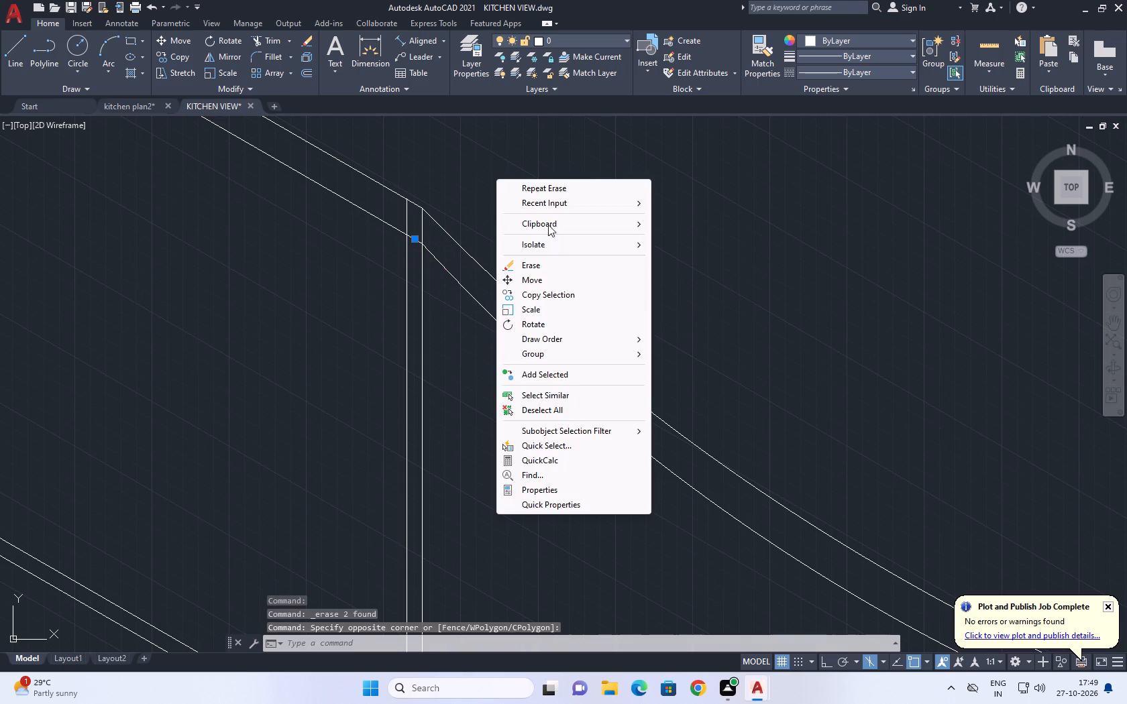
pyautogui.click(546, 254)
pyautogui.click(547, 261)
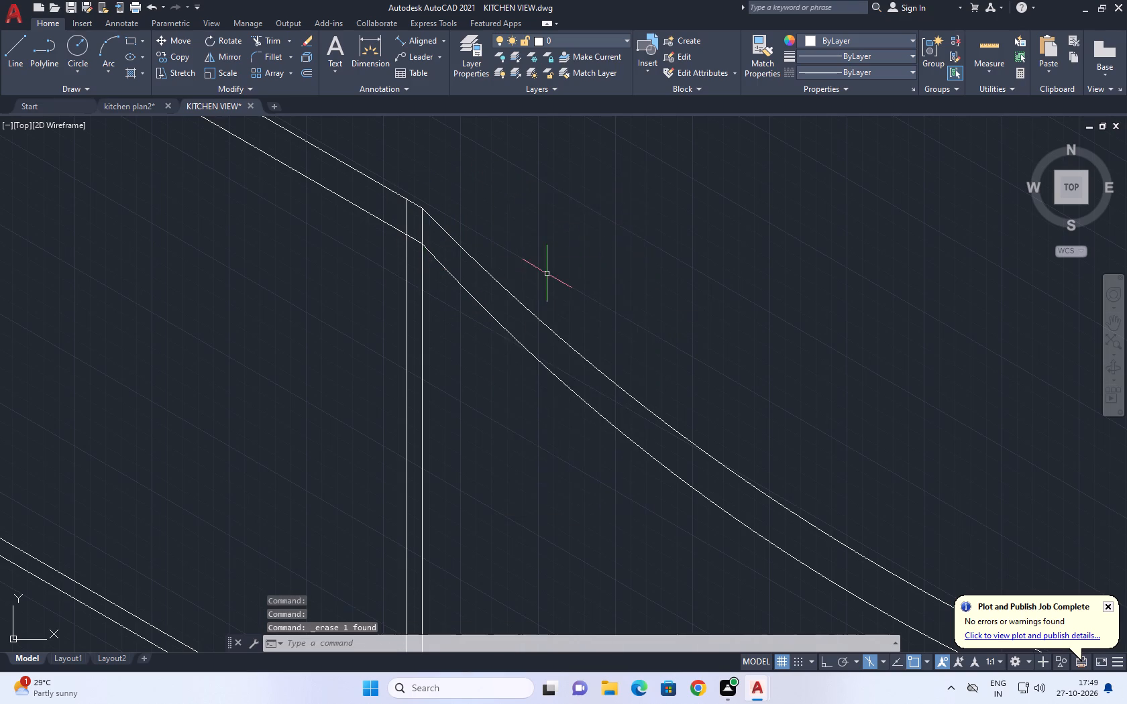
# Draw a three-point arc along the end bay's lower shelf upper line, from the divider to the end post's outer line.
pyautogui.scroll(-2, 547, 274)
pyautogui.scroll(-4, 618, 259)
pyautogui.scroll(3, 624, 329)
pyautogui.moveTo(617, 369); pyautogui.dragTo(585, 349, button='middle')
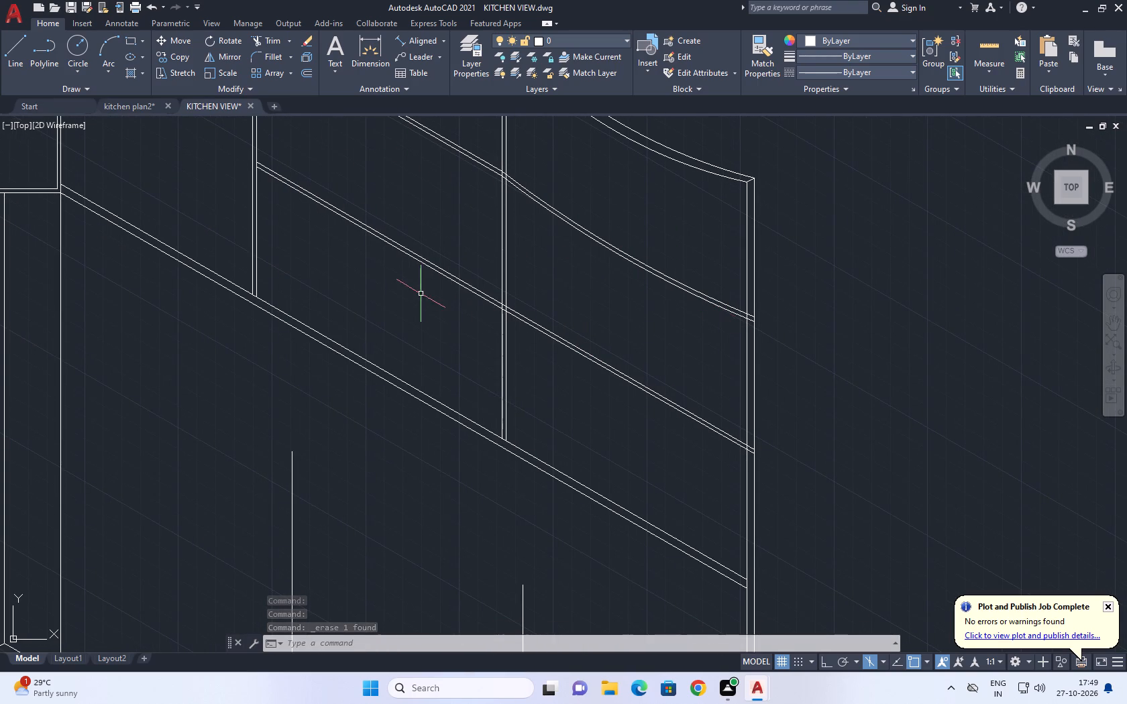
pyautogui.click(102, 40)
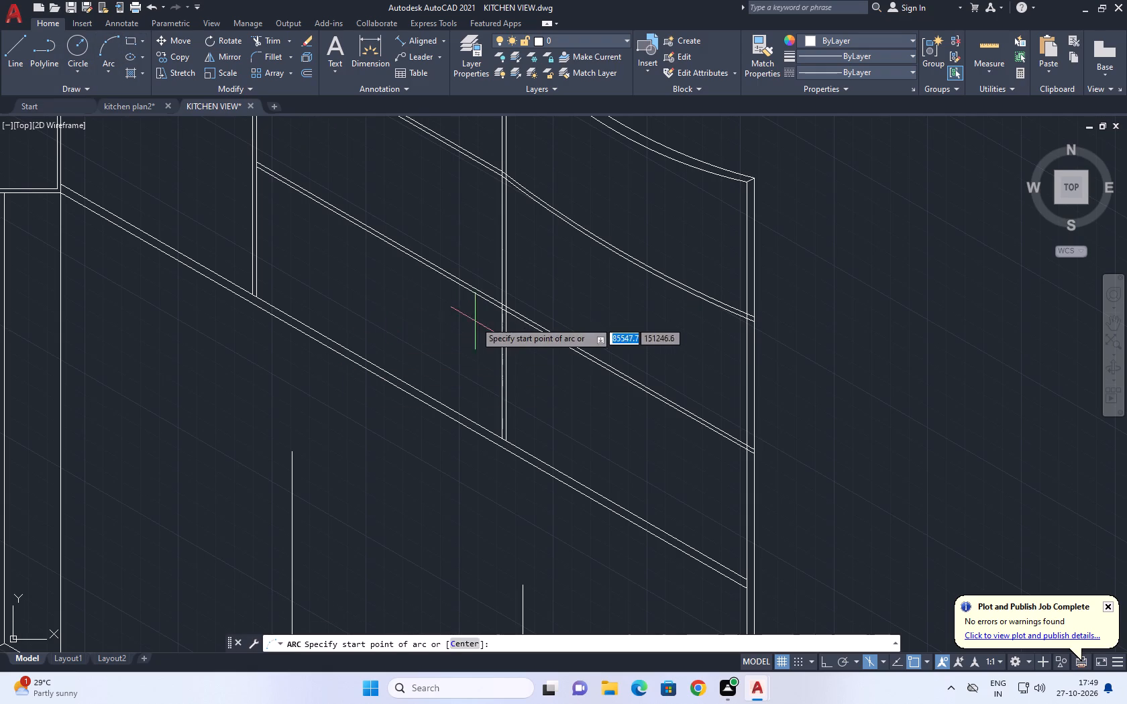
pyautogui.scroll(2, 486, 295)
pyautogui.scroll(2, 537, 332)
pyautogui.click(497, 304)
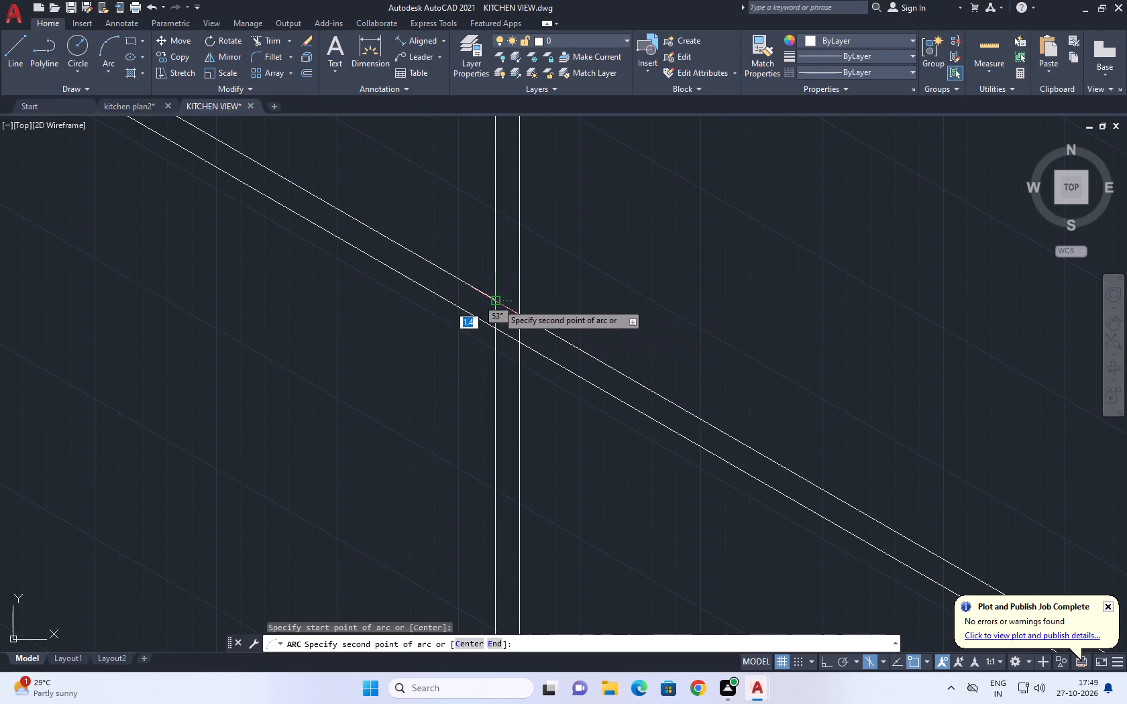
pyautogui.scroll(-3, 523, 349)
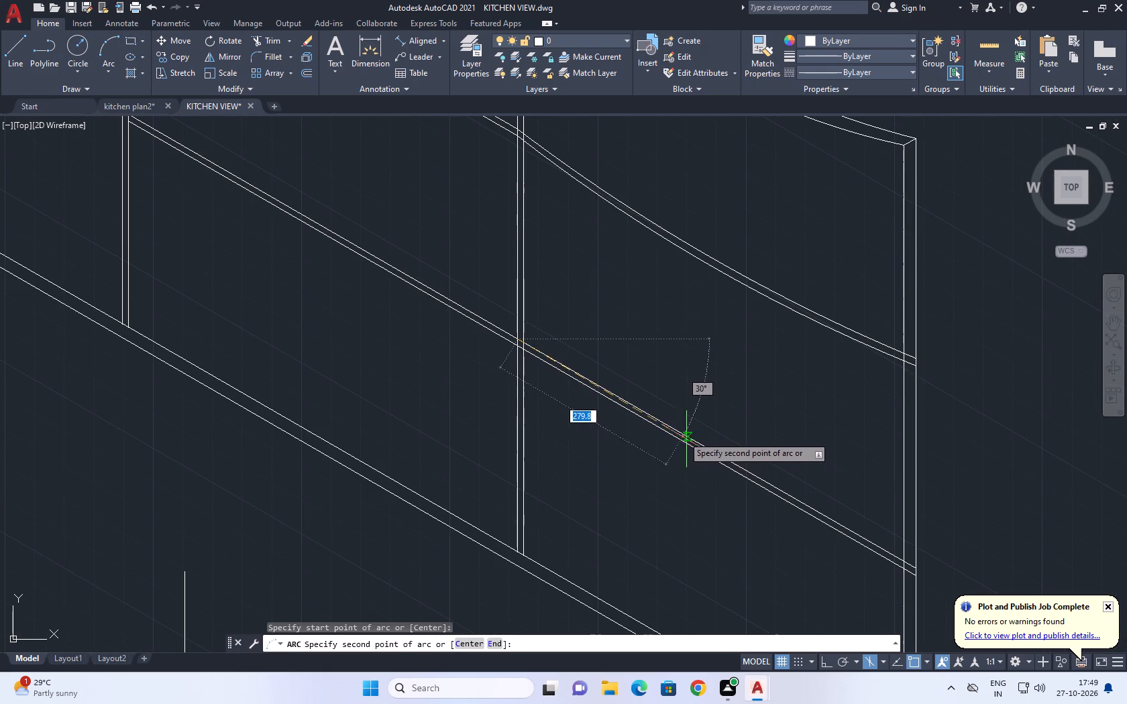
pyautogui.scroll(1, 717, 464)
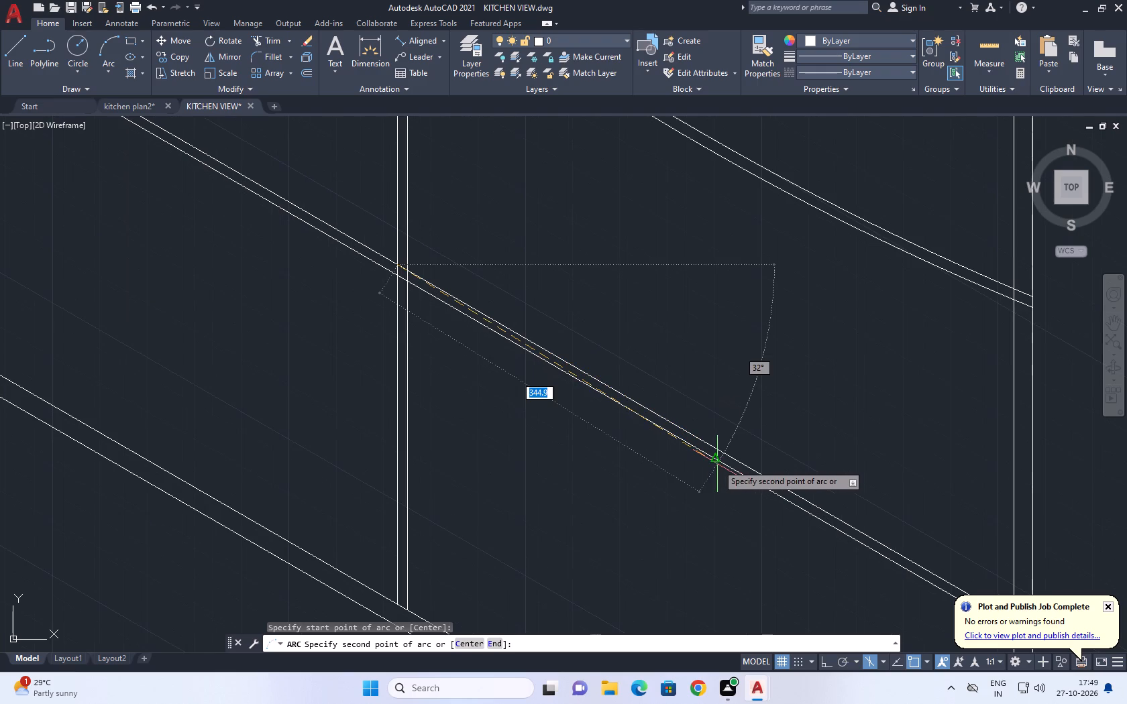
pyautogui.click(712, 464)
pyautogui.scroll(-1, 724, 487)
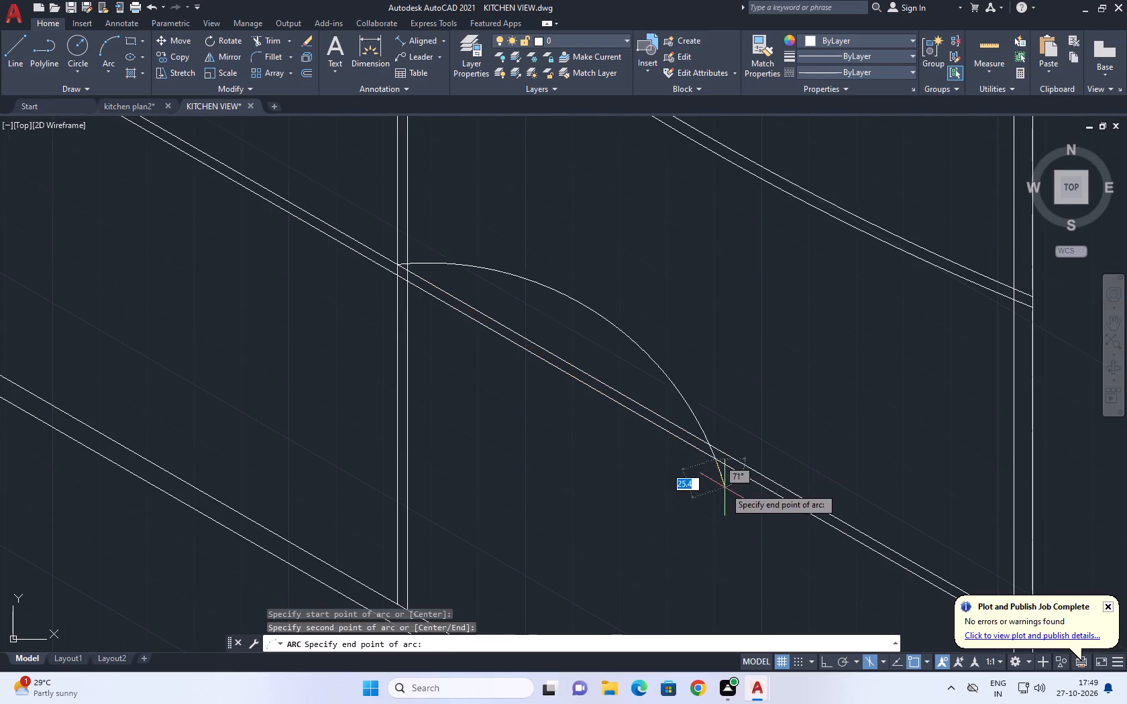
pyautogui.scroll(-1, 725, 487)
pyautogui.scroll(3, 861, 555)
pyautogui.scroll(2, 783, 526)
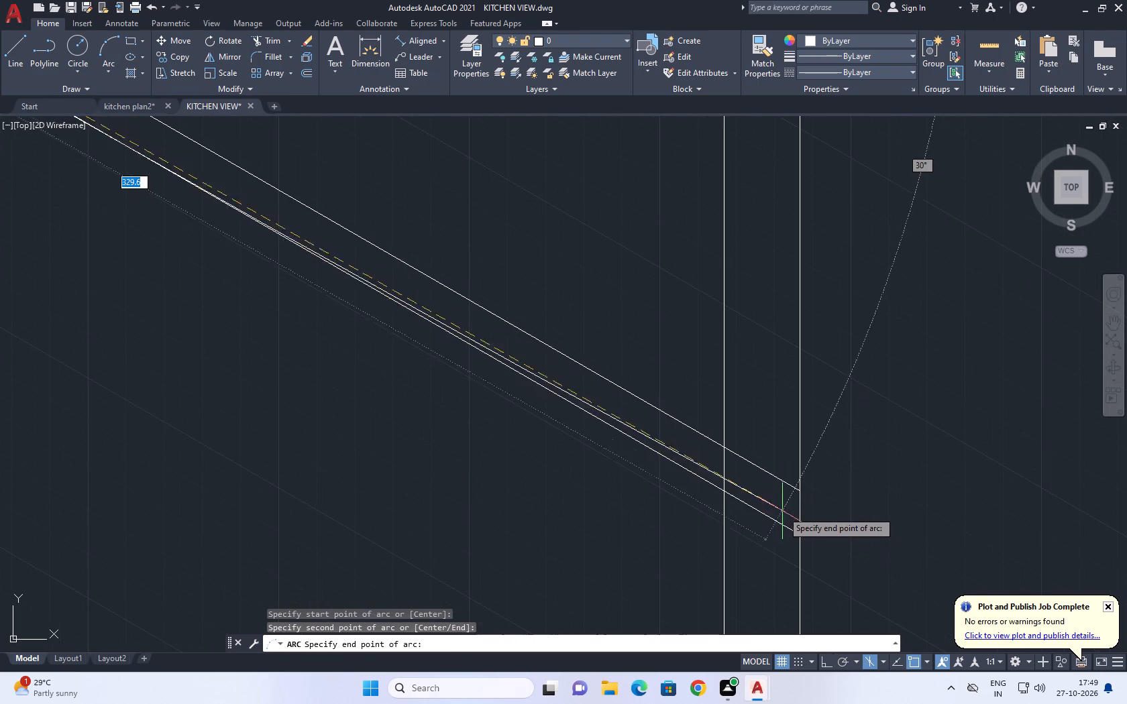
pyautogui.click(800, 489)
pyautogui.scroll(-4, 743, 409)
pyautogui.moveTo(511, 257); pyautogui.dragTo(515, 271, button='middle')
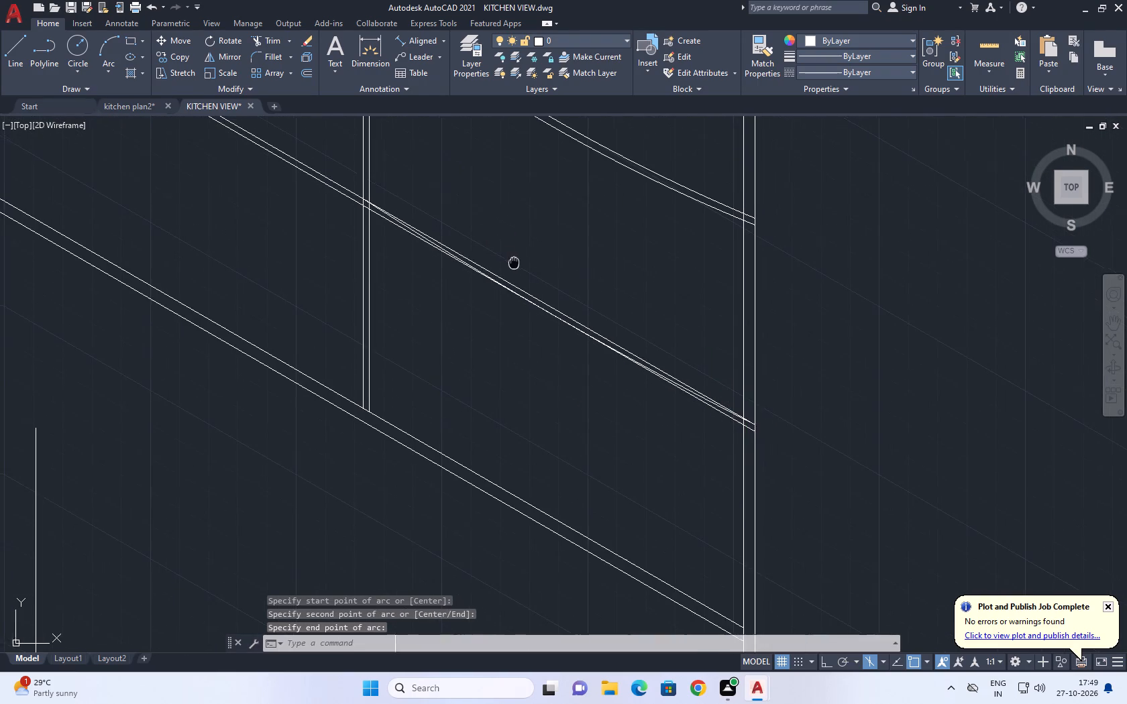
# Draw a matching three-point arc below it, along the lower shelf's bottom line from the divider to the end post's outer line.
pyautogui.moveTo(515, 271); pyautogui.dragTo(527, 310, button='middle')
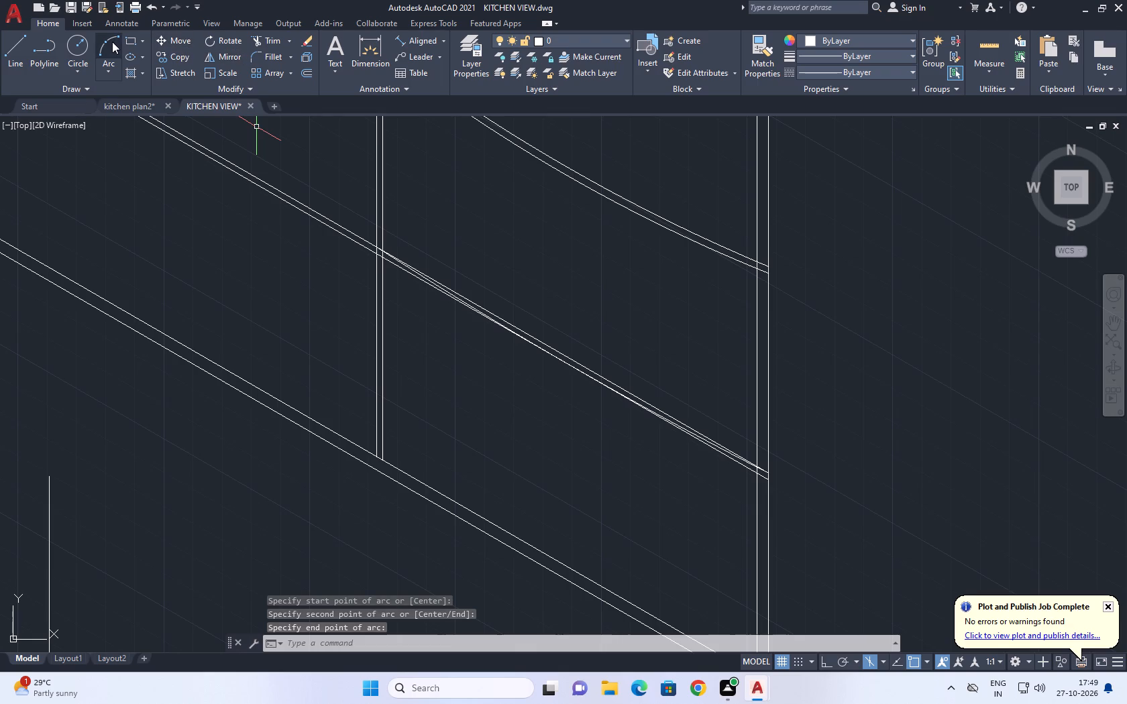
pyautogui.click(108, 42)
pyautogui.scroll(4, 374, 251)
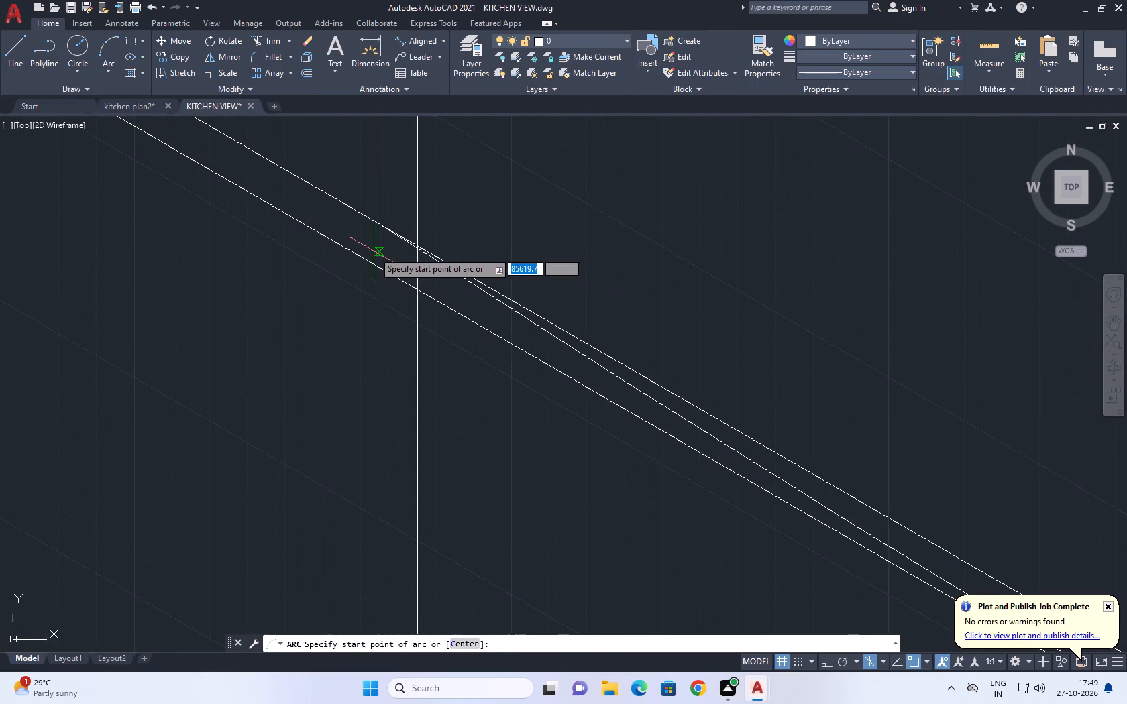
pyautogui.click(376, 269)
pyautogui.scroll(-4, 382, 310)
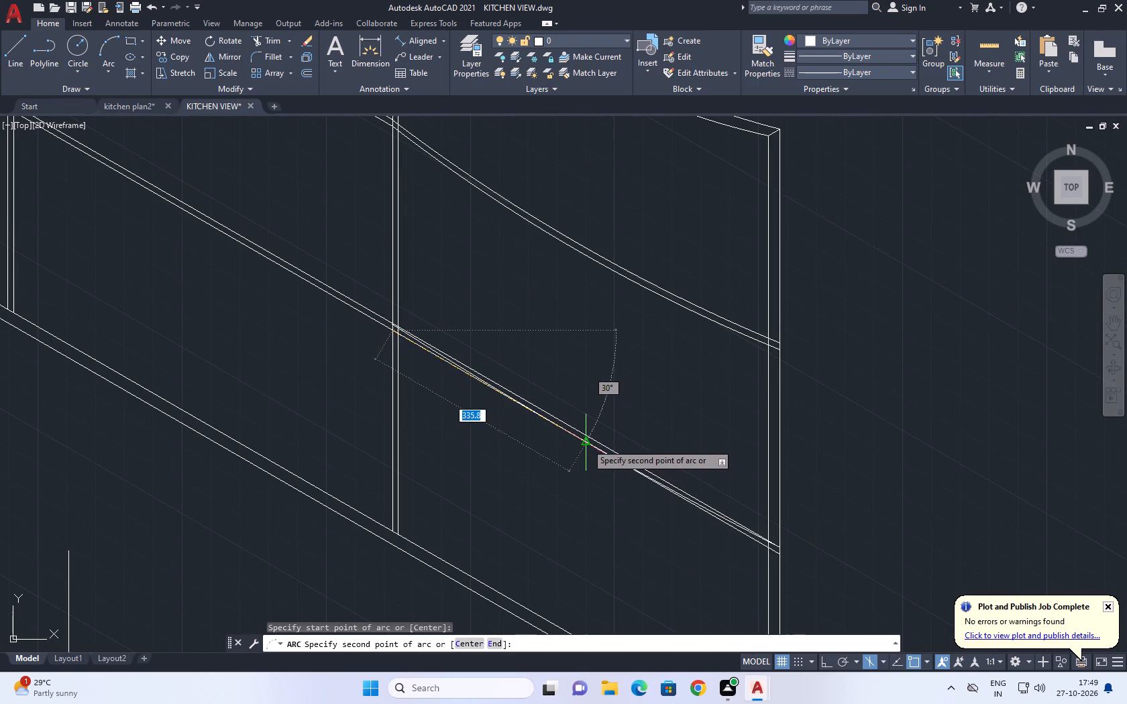
pyautogui.click(586, 452)
pyautogui.scroll(3, 762, 562)
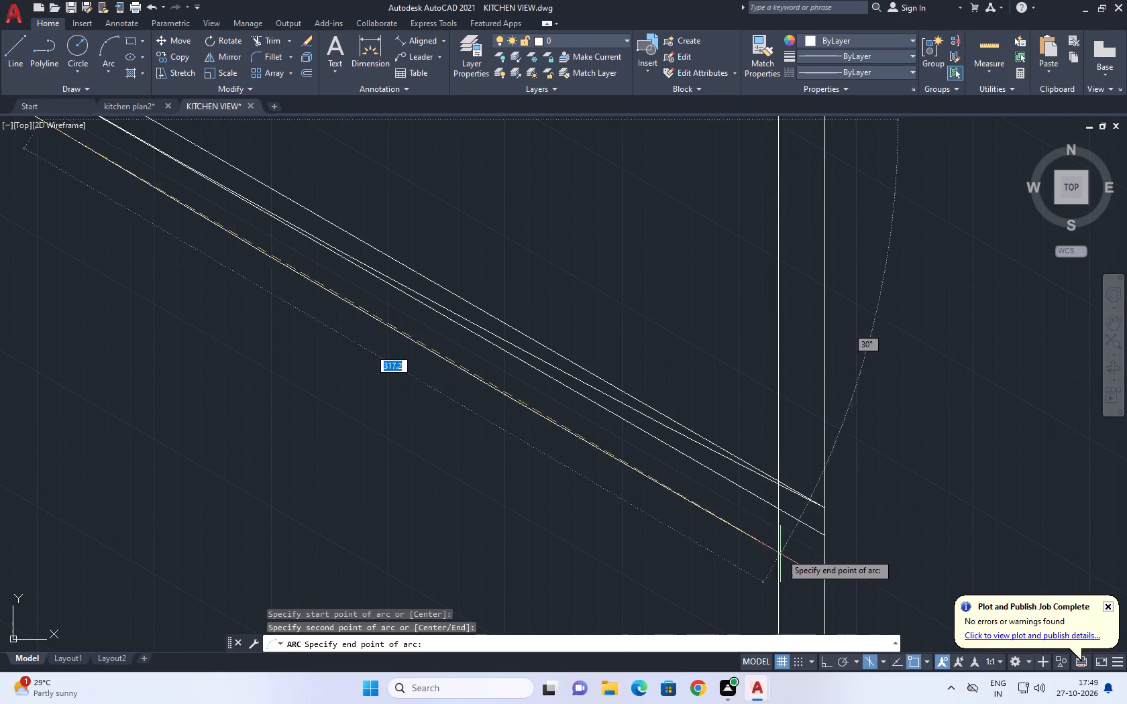
pyautogui.click(825, 534)
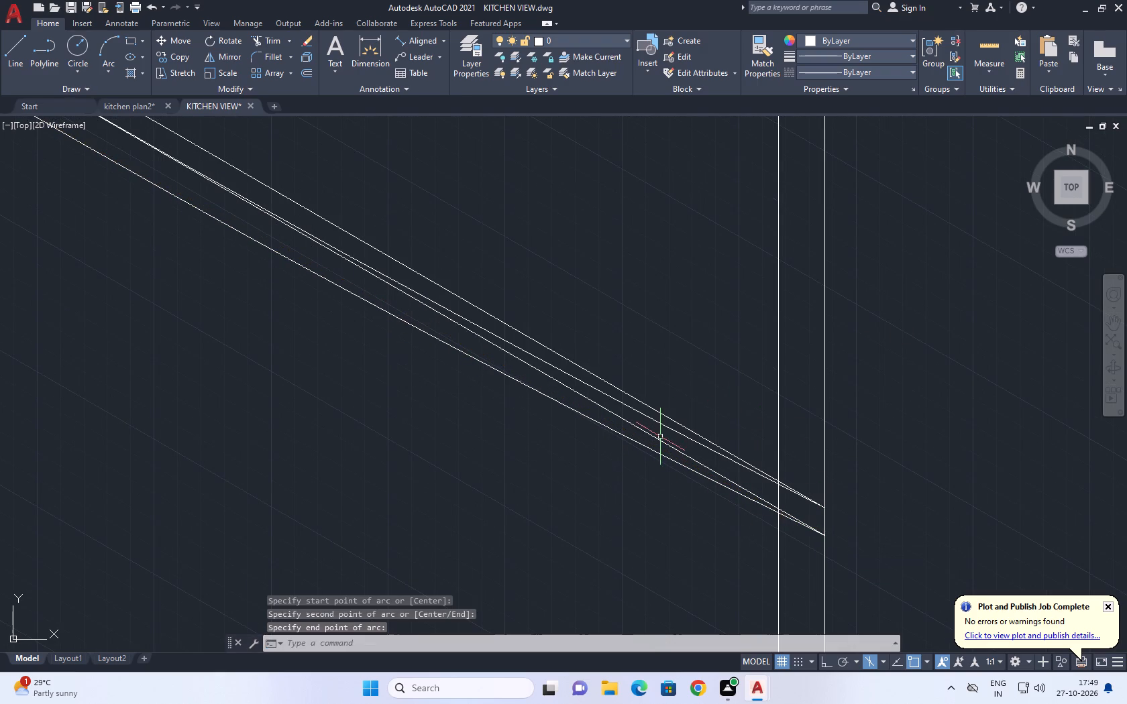
# Delete the two straight lines of the end bay's lower shelf, leaving the arcs.
pyautogui.click(659, 437)
pyautogui.click(645, 403)
pyautogui.rightClick(605, 288)
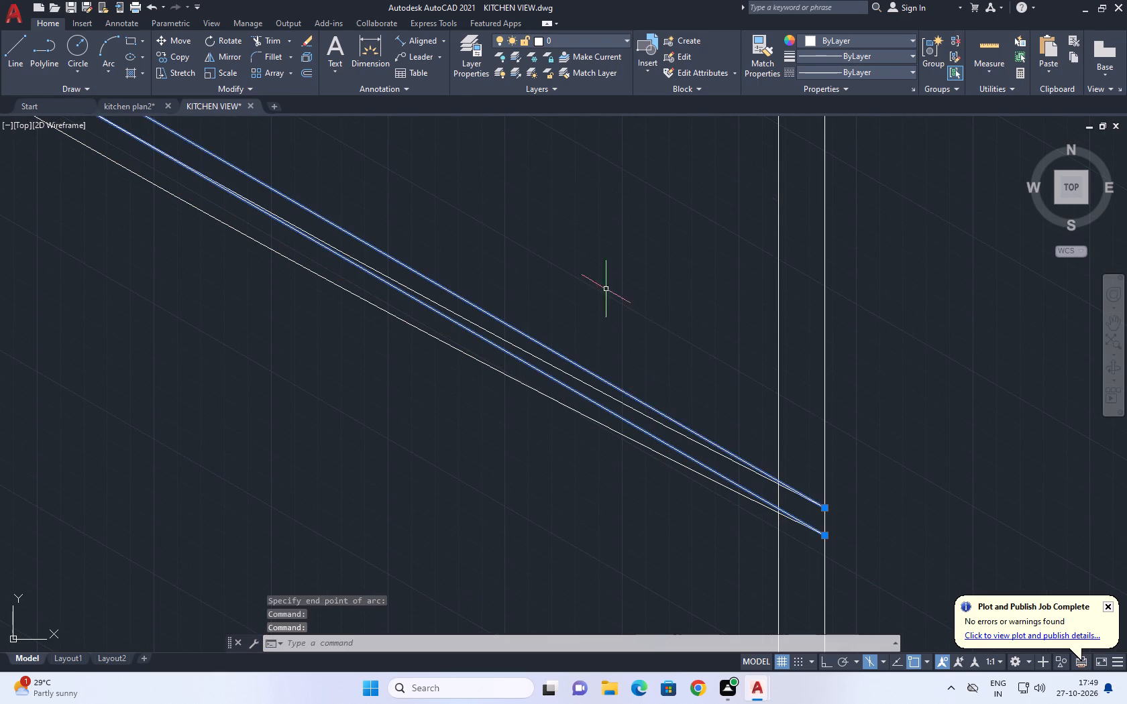
pyautogui.click(664, 370)
pyautogui.scroll(-3, 647, 436)
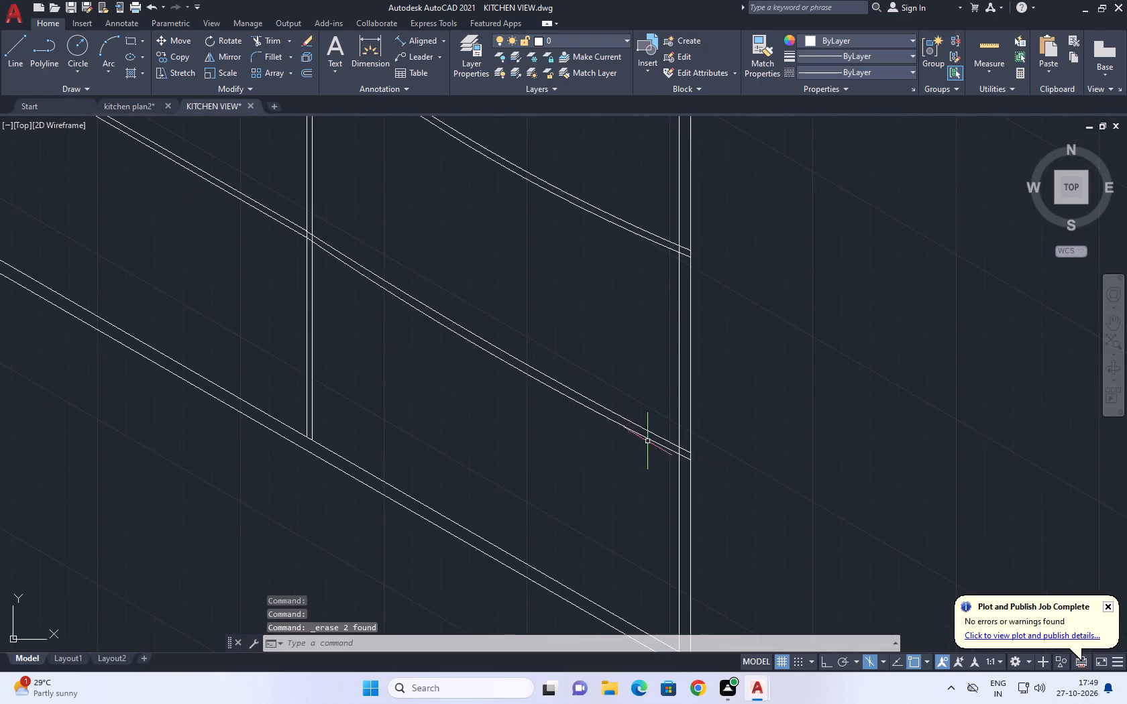
# Examine the end bay's curved edges together with the adjoining wall-cabinet run.
pyautogui.moveTo(395, 350); pyautogui.dragTo(444, 418, button='middle')
pyautogui.middleClick(444, 418)
pyautogui.scroll(-2, 444, 418)
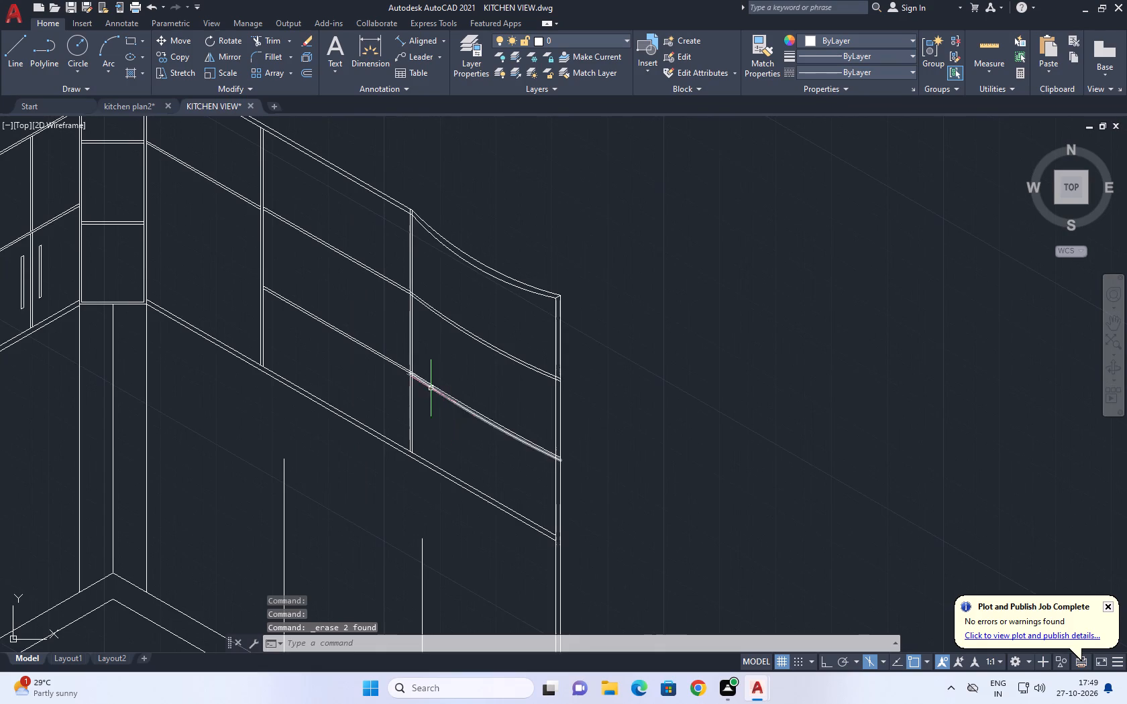
pyautogui.moveTo(431, 388); pyautogui.dragTo(484, 445, button='middle')
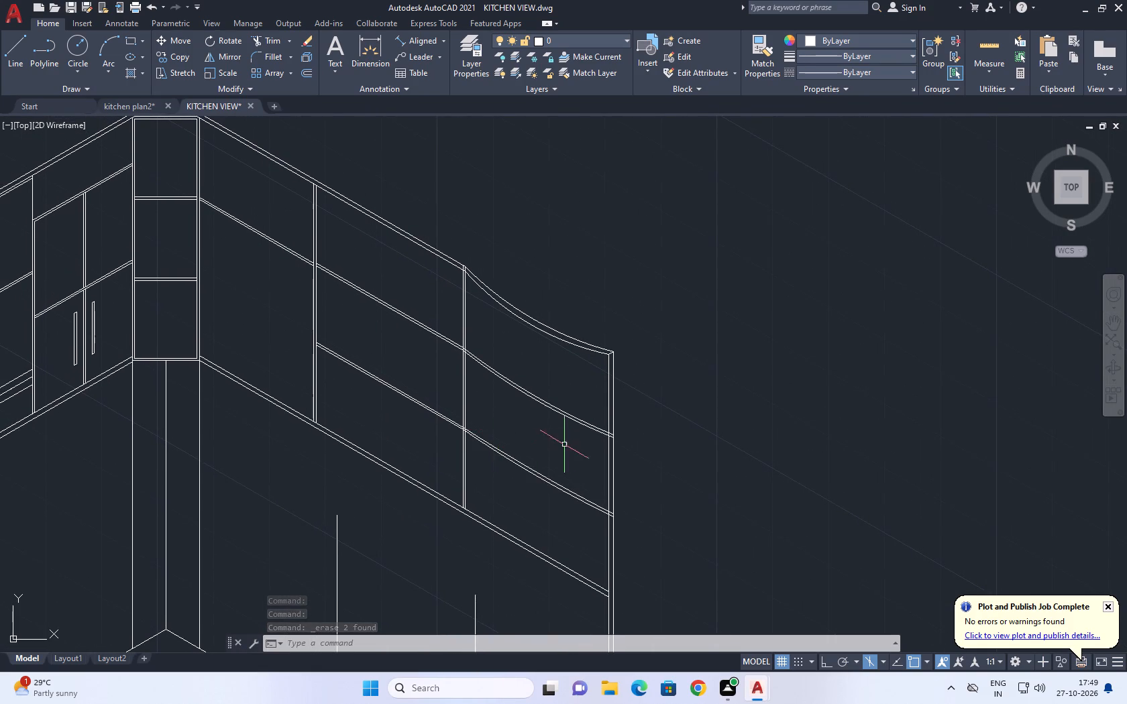
pyautogui.moveTo(539, 428); pyautogui.dragTo(598, 461, button='middle')
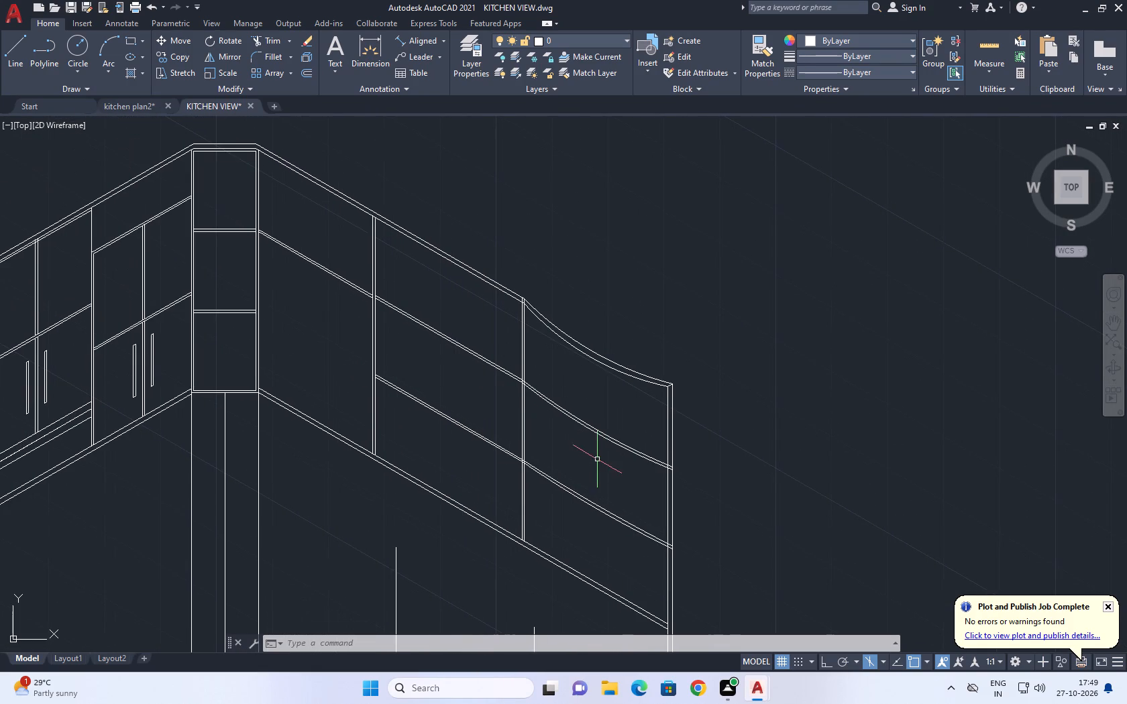
pyautogui.moveTo(581, 506); pyautogui.dragTo(619, 449, button='middle')
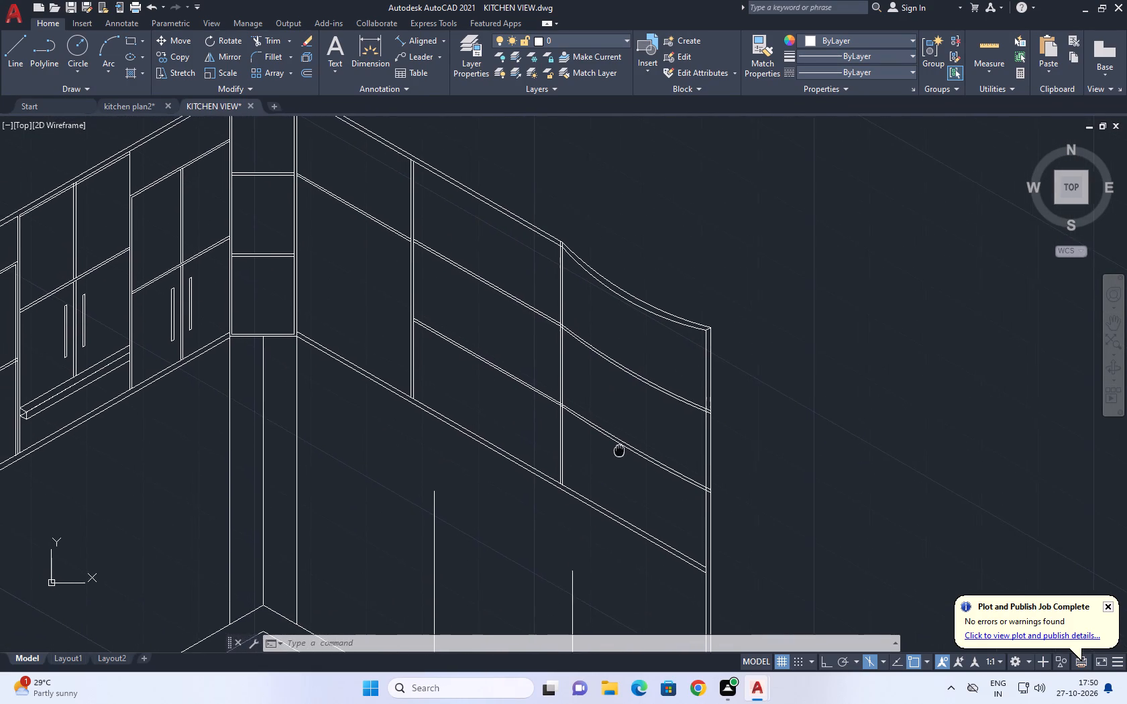
pyautogui.moveTo(619, 449); pyautogui.dragTo(632, 456, button='middle')
pyautogui.middleClick(633, 457)
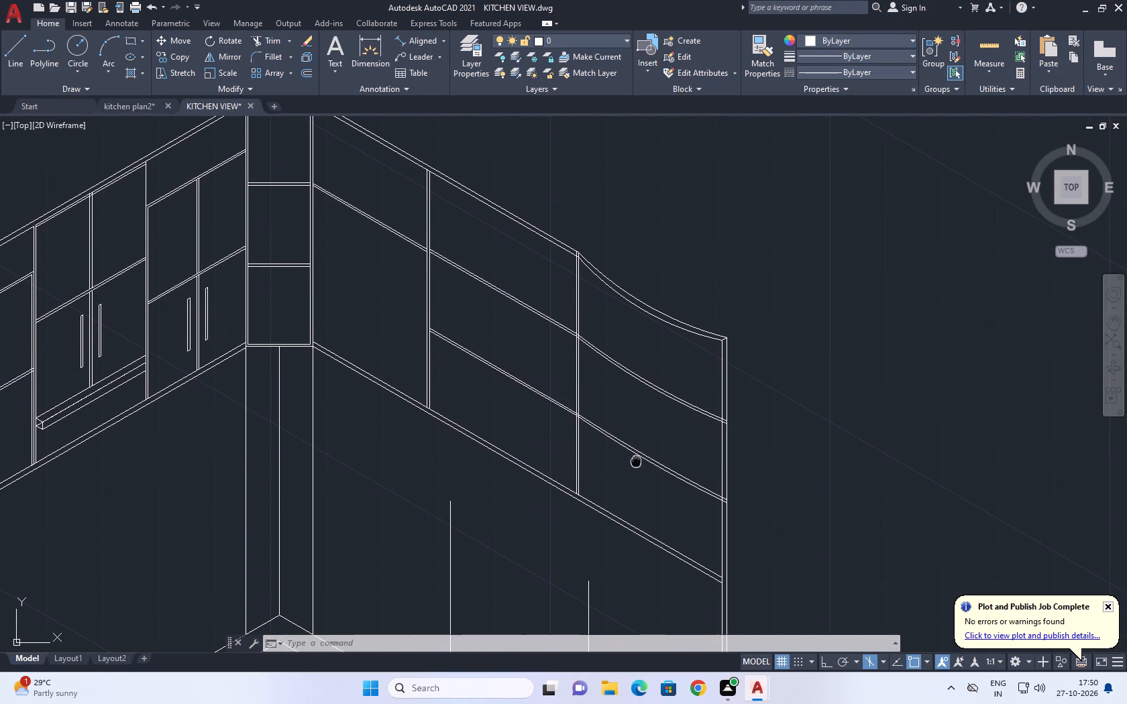
pyautogui.middleClick(639, 462)
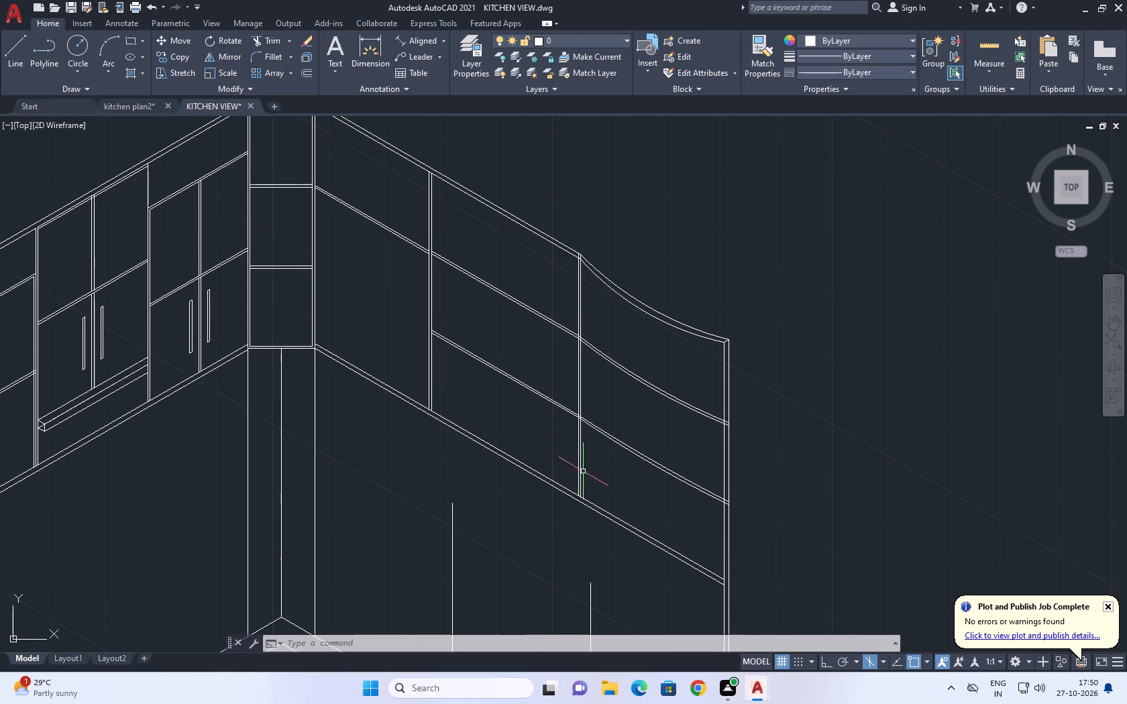
pyautogui.moveTo(566, 383); pyautogui.dragTo(565, 401, button='middle')
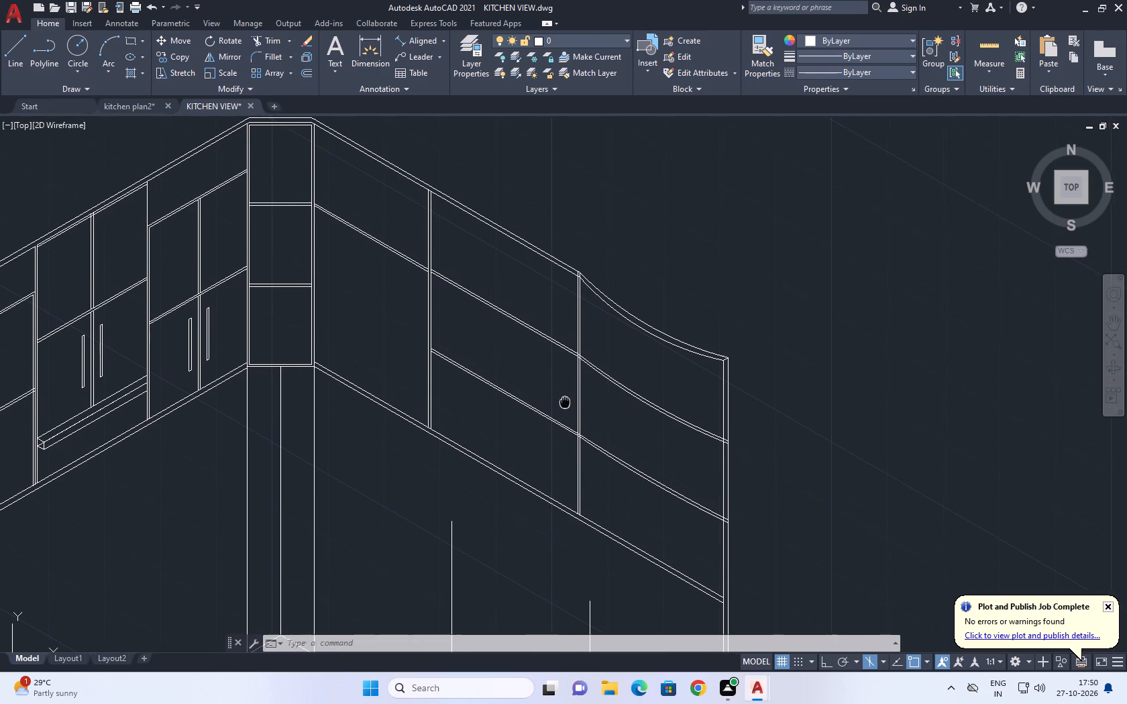
pyautogui.moveTo(565, 401); pyautogui.dragTo(553, 397, button='middle')
# Delete the two arcs forming the end bay's curved top edge.
pyautogui.scroll(1, 648, 336)
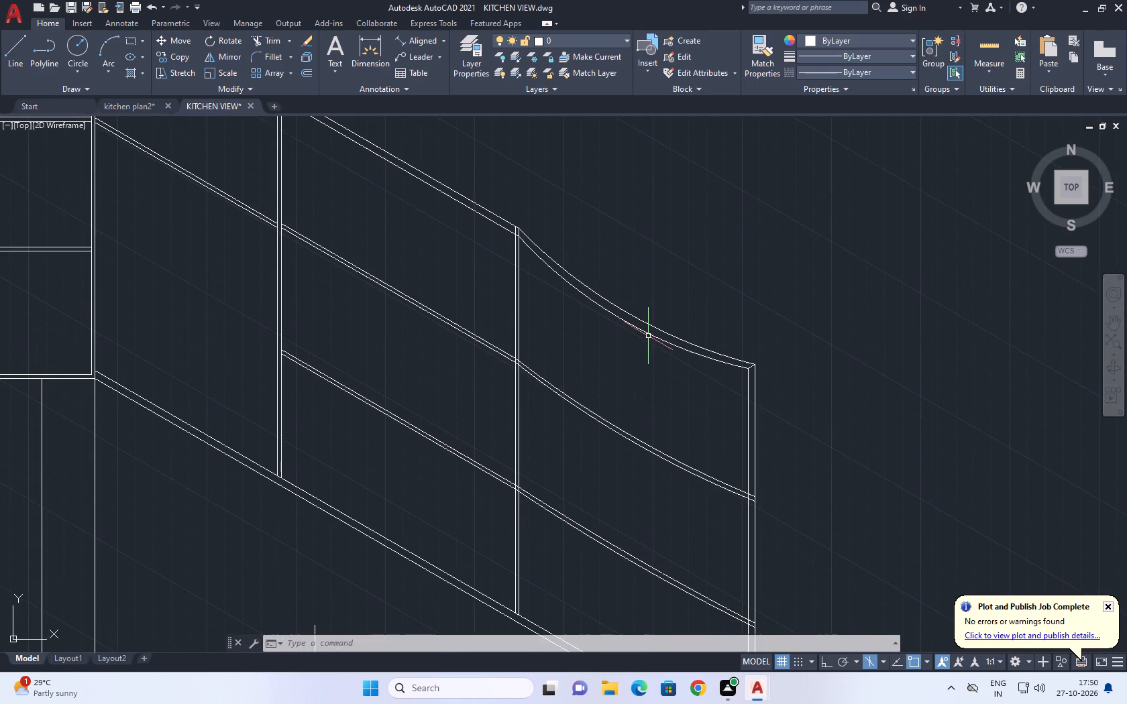
pyautogui.moveTo(647, 337); pyautogui.dragTo(639, 285, button='middle')
pyautogui.scroll(1, 639, 285)
pyautogui.click(656, 235)
pyautogui.click(618, 272)
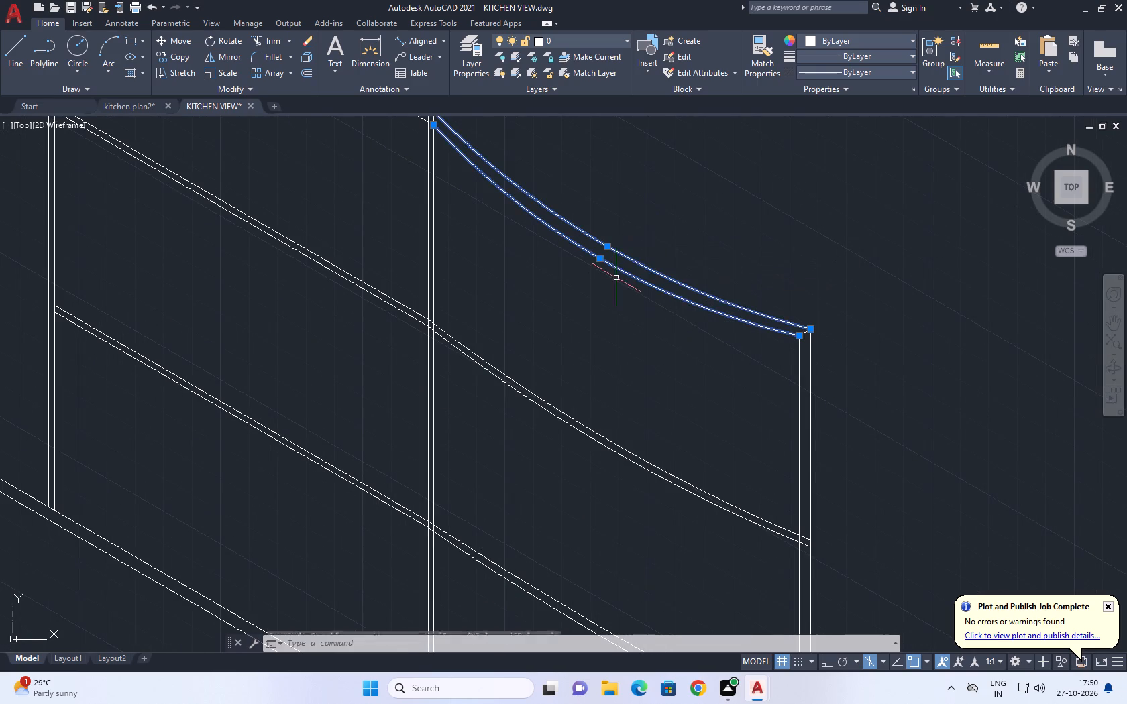
pyautogui.rightClick(663, 215)
pyautogui.click(705, 296)
# Copy the middle shelf's two curves up so the lower curve's outer end meets the end post's outer top corner.
pyautogui.click(659, 405)
pyautogui.click(600, 483)
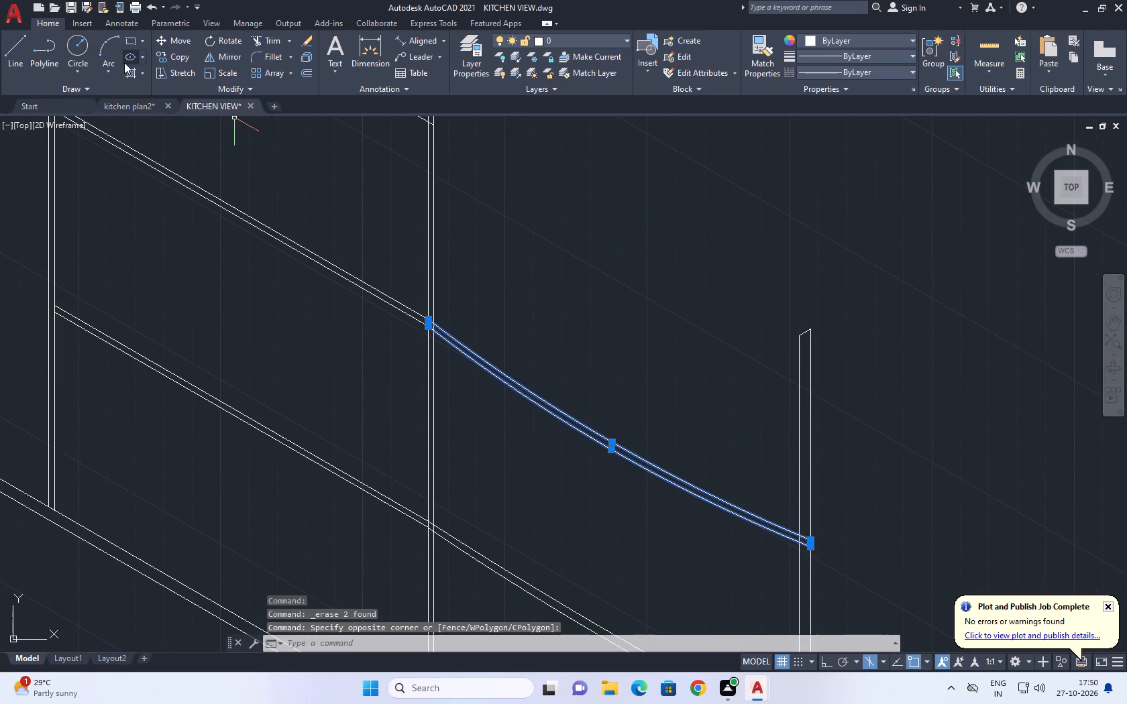
pyautogui.click(189, 56)
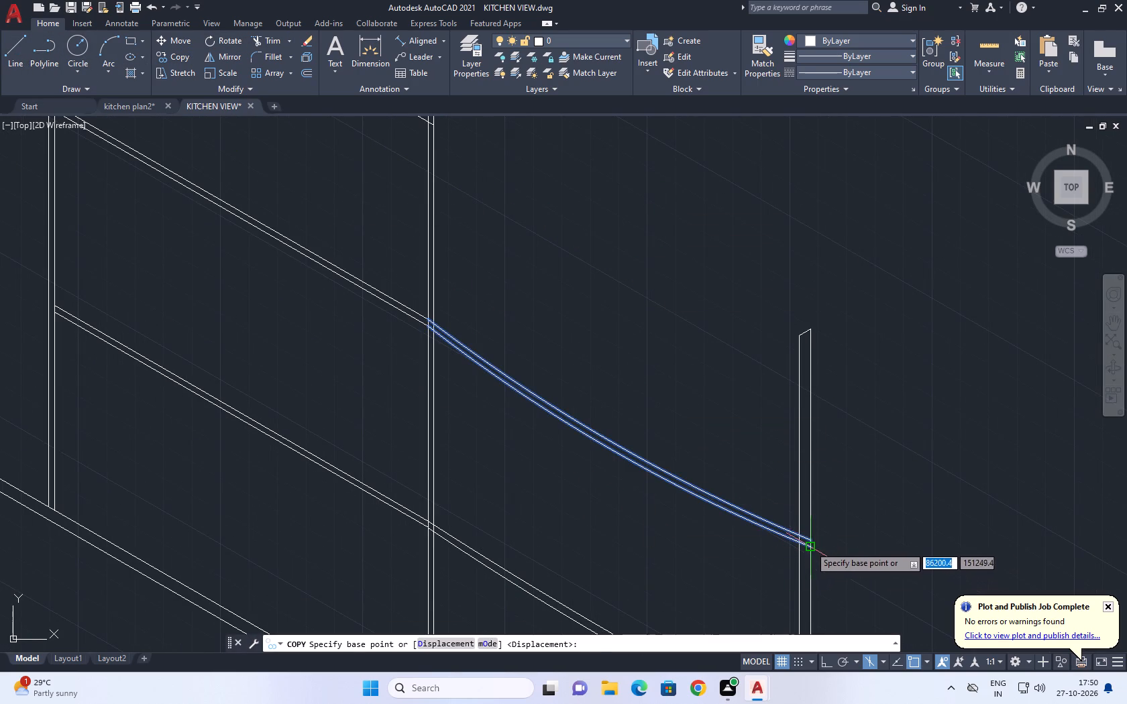
pyautogui.click(809, 548)
pyautogui.click(810, 332)
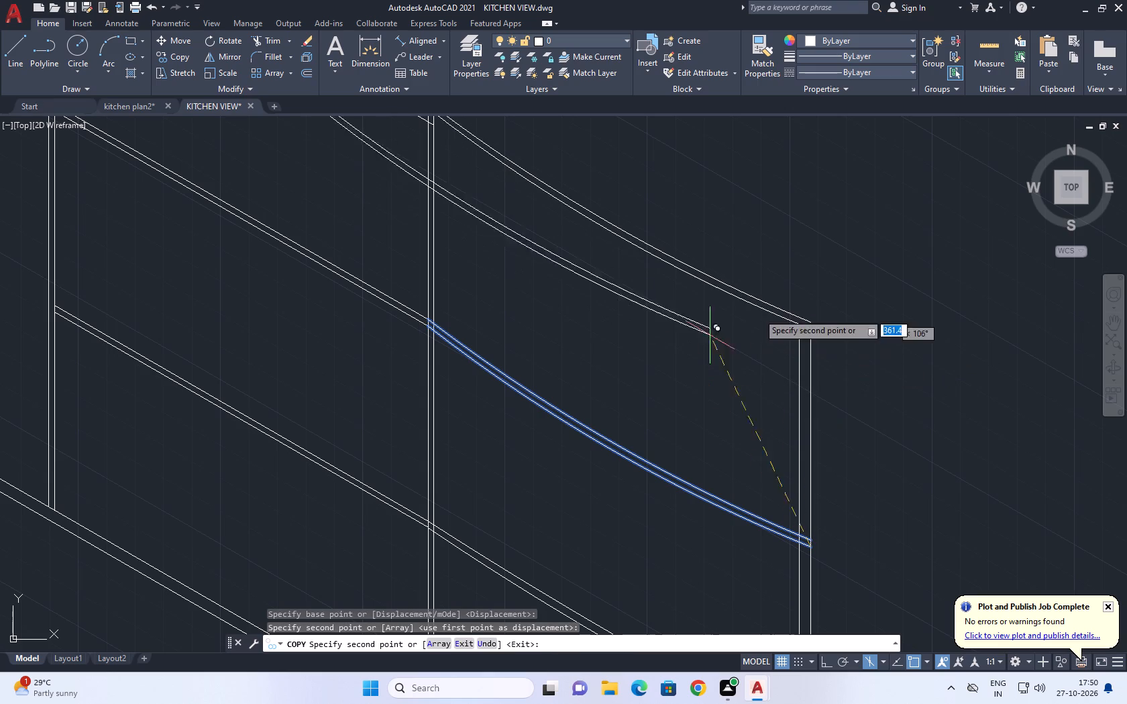
pyautogui.rightClick(772, 309)
pyautogui.click(823, 329)
# With ortho on, draw a vertical line from the middle of the end bay's lower shelf curve down past the cabinet's bottom edge.
pyautogui.moveTo(516, 330); pyautogui.dragTo(545, 374, button='middle')
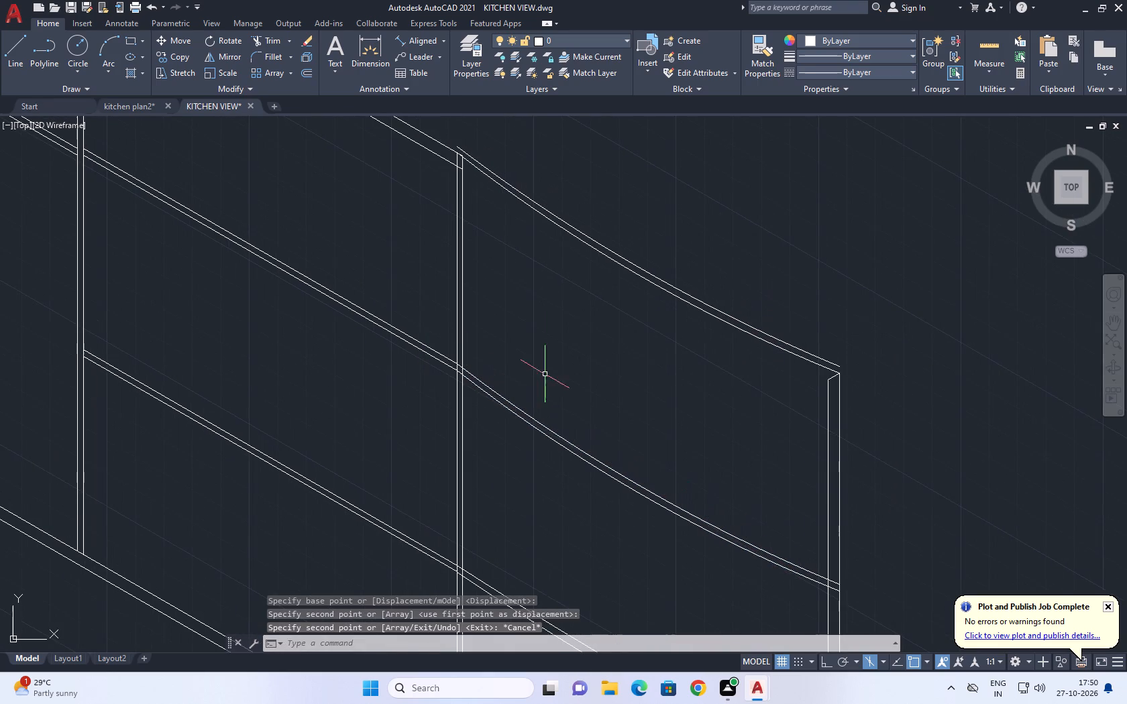
pyautogui.moveTo(458, 346); pyautogui.dragTo(482, 373, button='middle')
pyautogui.scroll(-3, 616, 390)
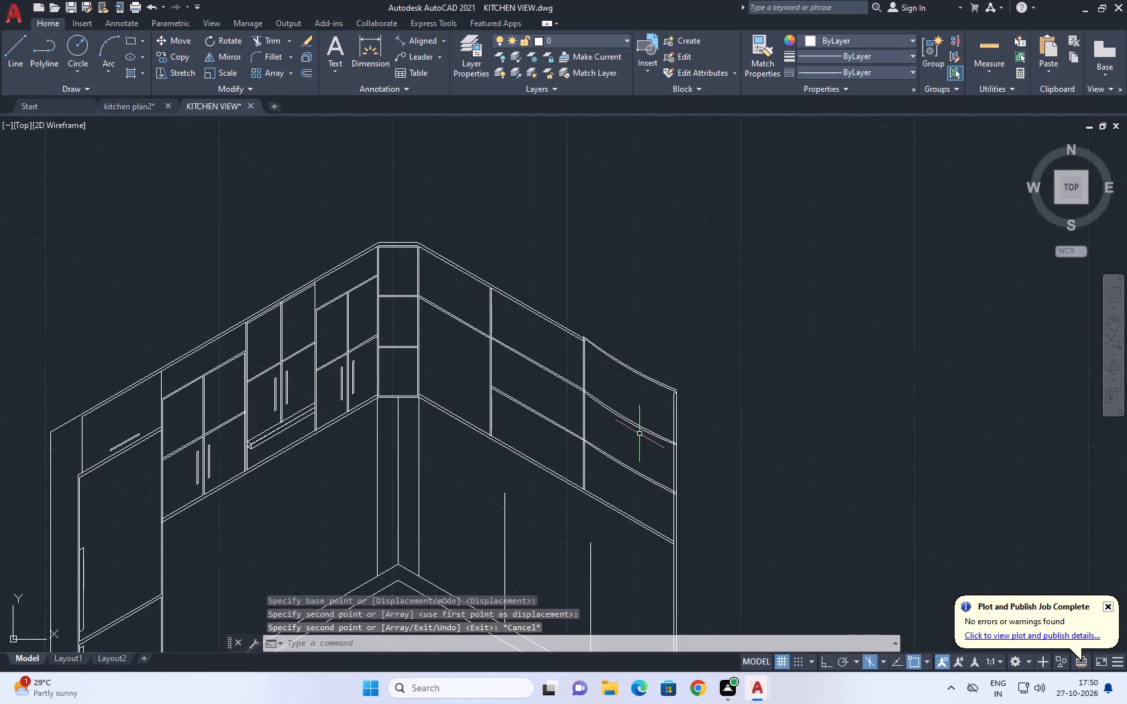
pyautogui.moveTo(632, 417); pyautogui.dragTo(636, 331, button='middle')
pyautogui.click(16, 46)
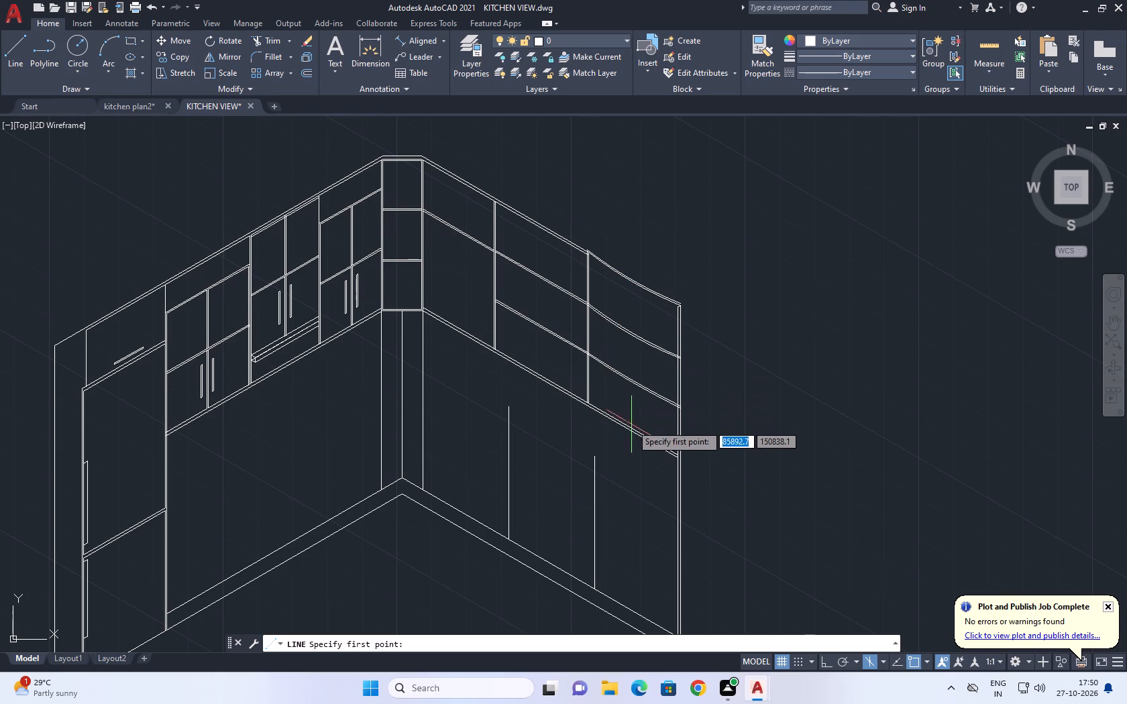
pyautogui.click(637, 386)
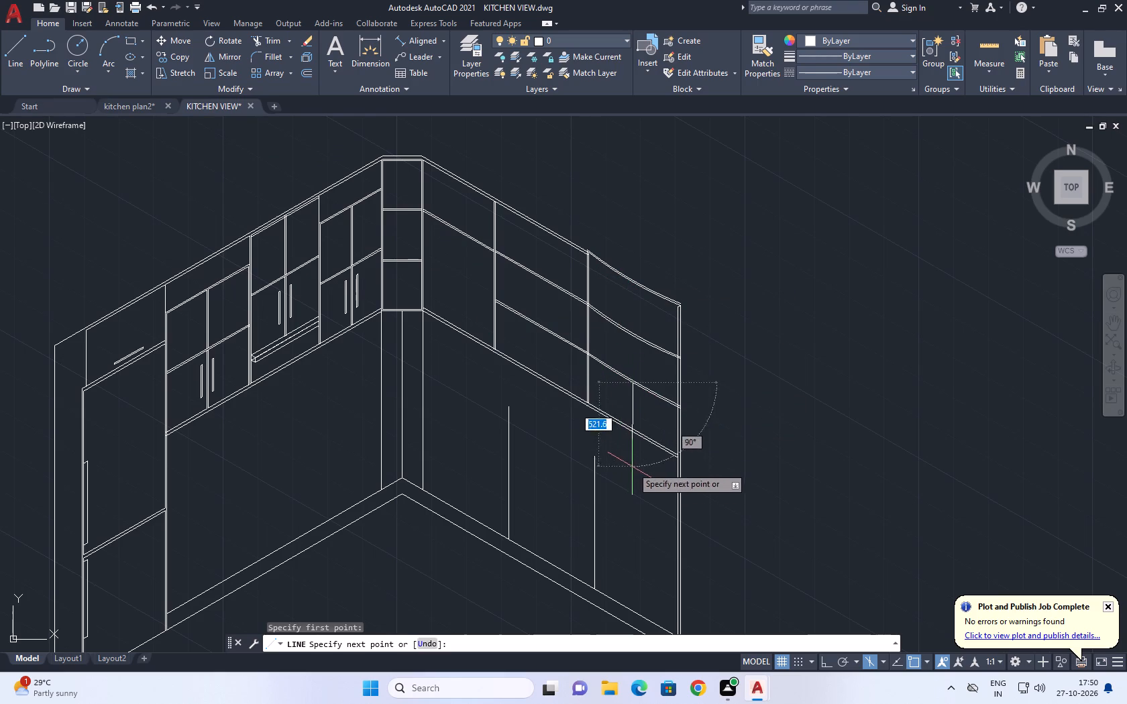
pyautogui.press('F8')
pyautogui.click(621, 489)
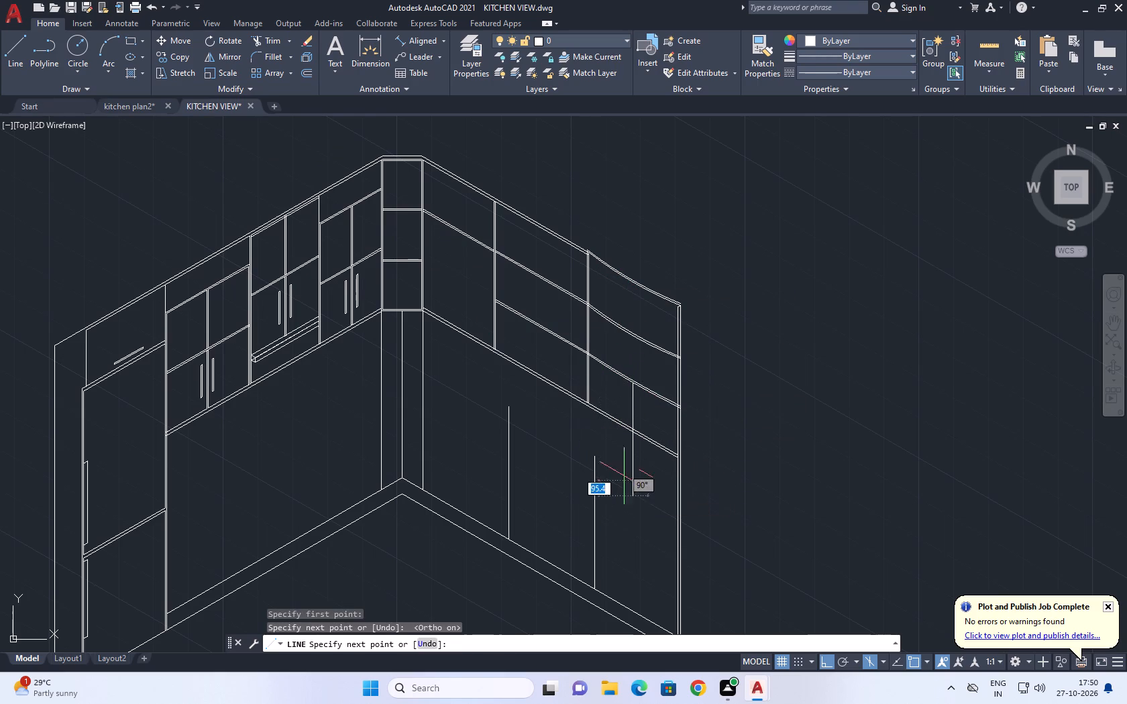
pyautogui.rightClick(668, 186)
pyautogui.click(735, 209)
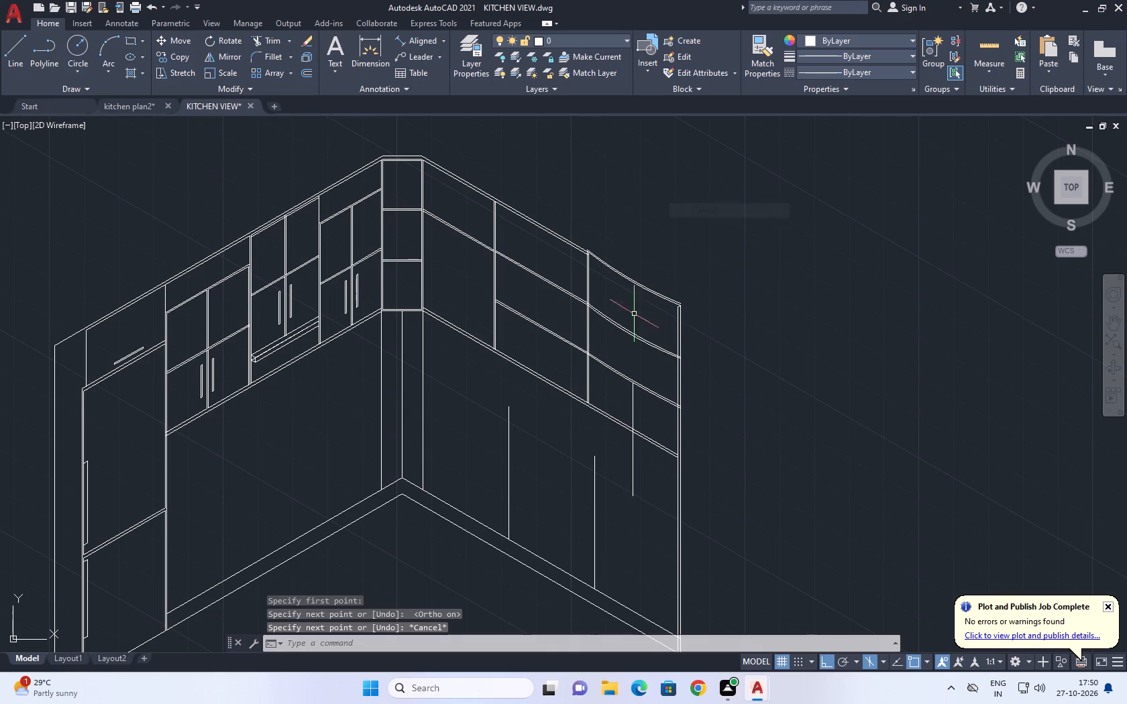
# Stretch the upper end of the end bay's middle vertical line straight up past the cabinet's curved top edge.
pyautogui.scroll(2, 624, 404)
pyautogui.moveTo(655, 415); pyautogui.dragTo(645, 401)
pyautogui.click(627, 361)
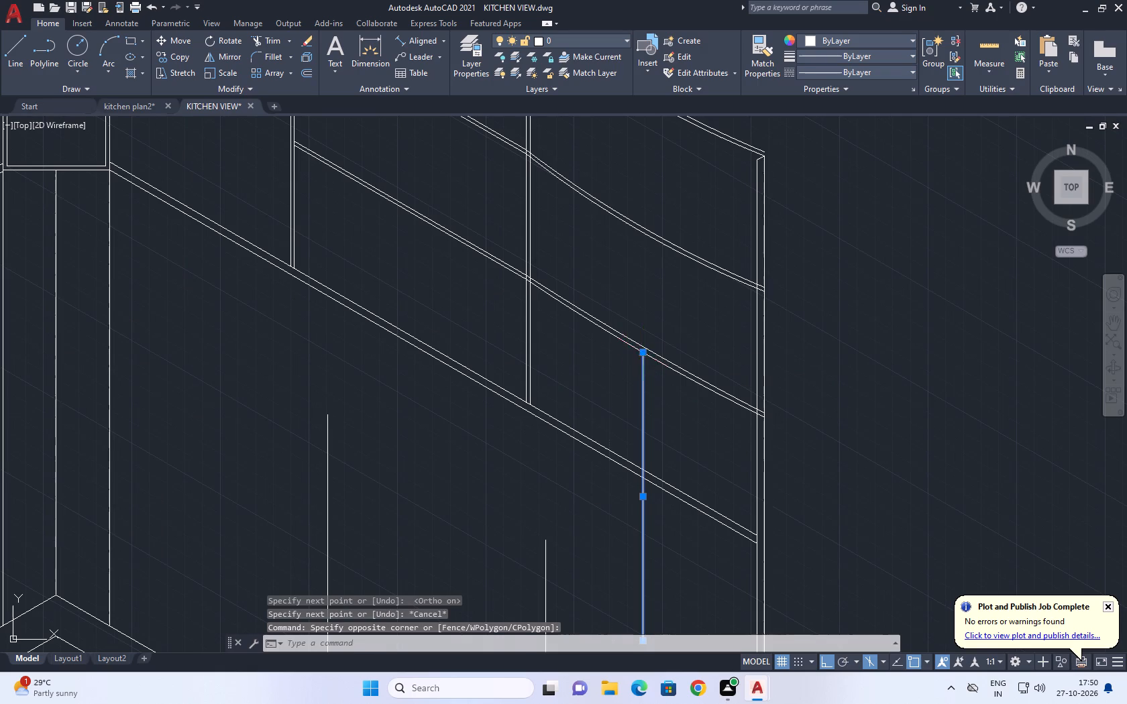
pyautogui.click(644, 351)
pyautogui.moveTo(663, 192); pyautogui.dragTo(647, 400, button='middle')
pyautogui.scroll(-1, 647, 400)
pyautogui.click(639, 213)
pyautogui.rightClick(682, 249)
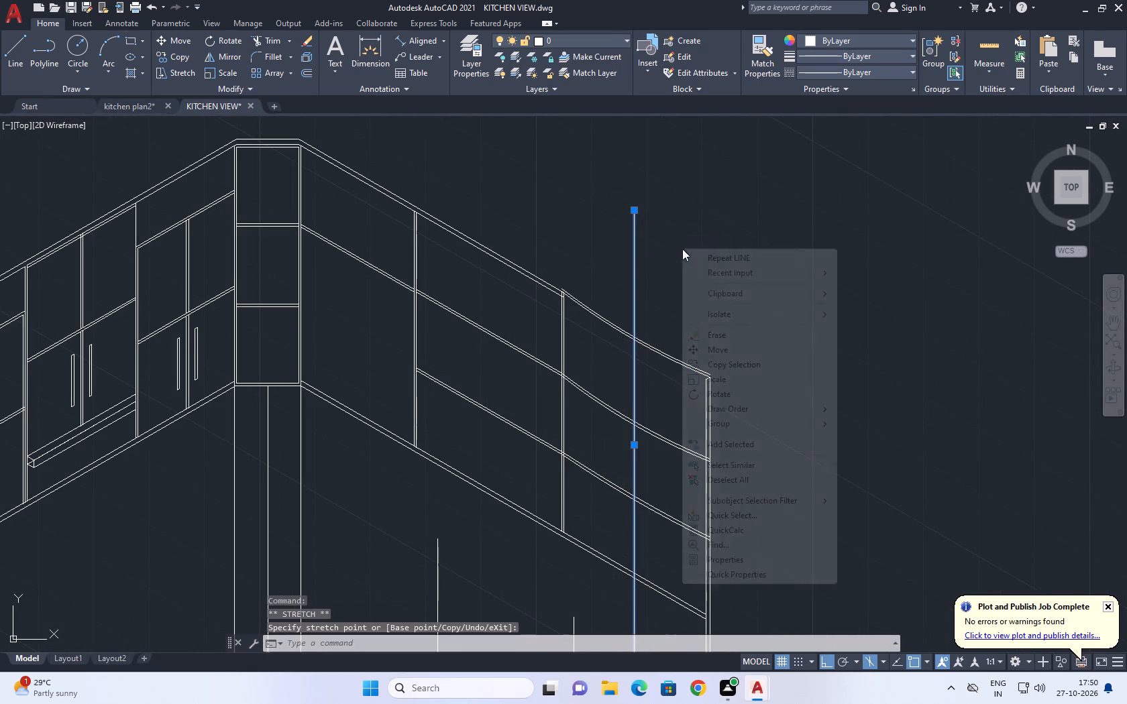
pyautogui.click(733, 481)
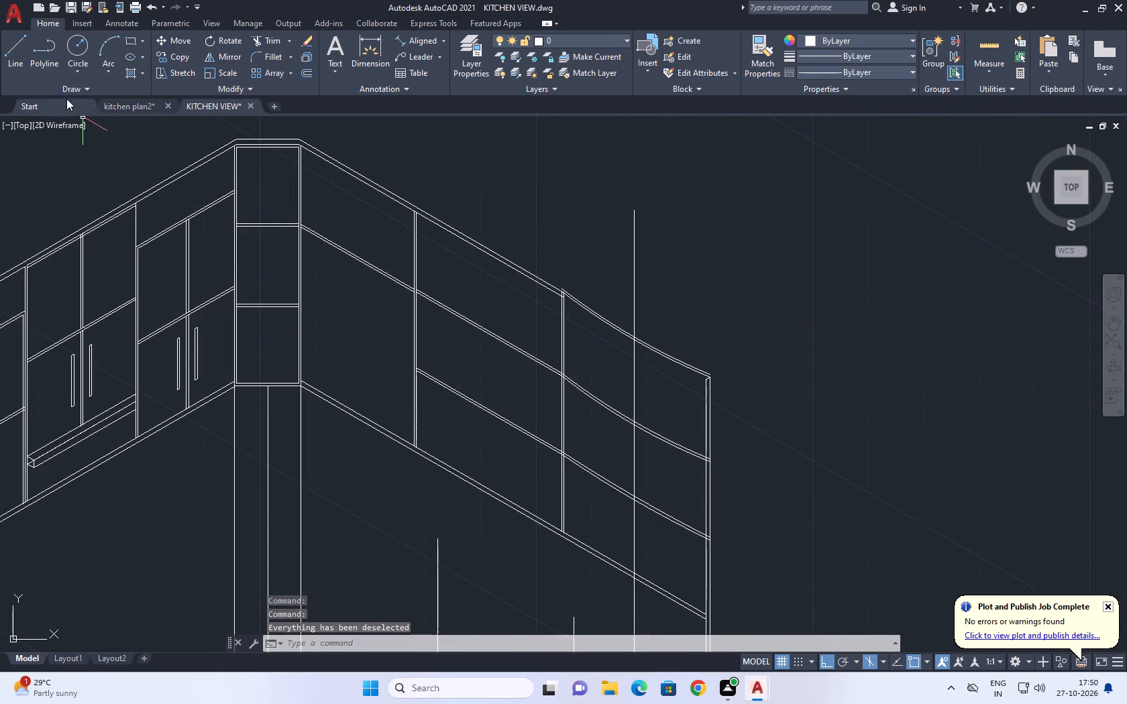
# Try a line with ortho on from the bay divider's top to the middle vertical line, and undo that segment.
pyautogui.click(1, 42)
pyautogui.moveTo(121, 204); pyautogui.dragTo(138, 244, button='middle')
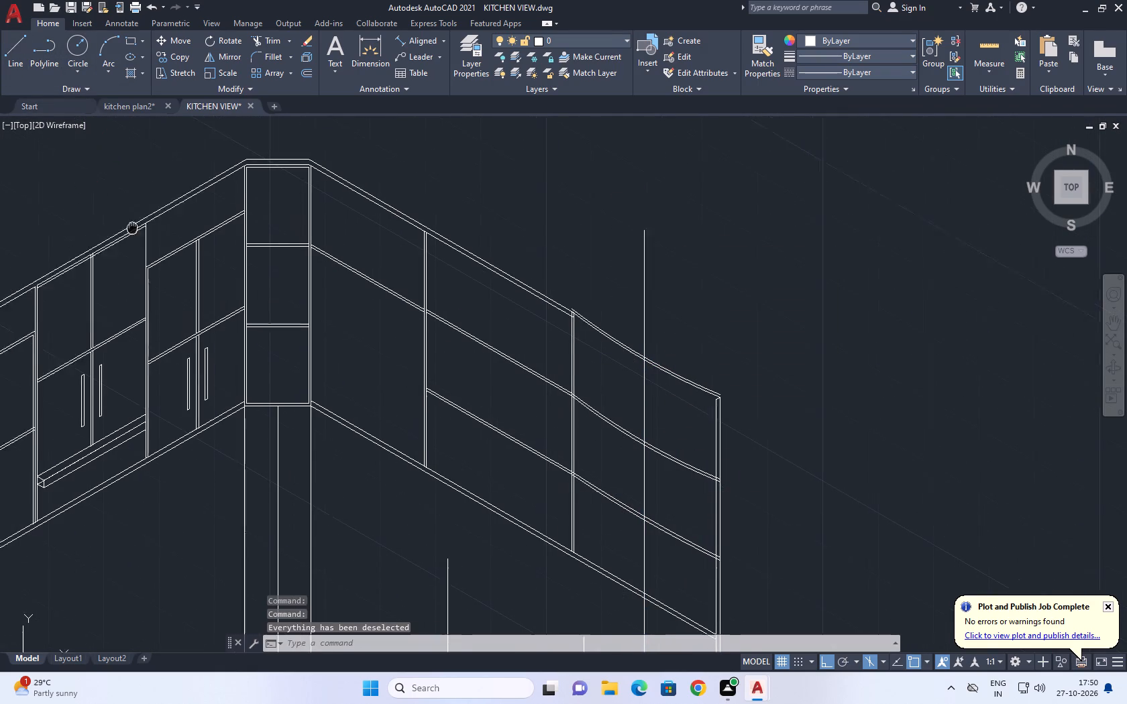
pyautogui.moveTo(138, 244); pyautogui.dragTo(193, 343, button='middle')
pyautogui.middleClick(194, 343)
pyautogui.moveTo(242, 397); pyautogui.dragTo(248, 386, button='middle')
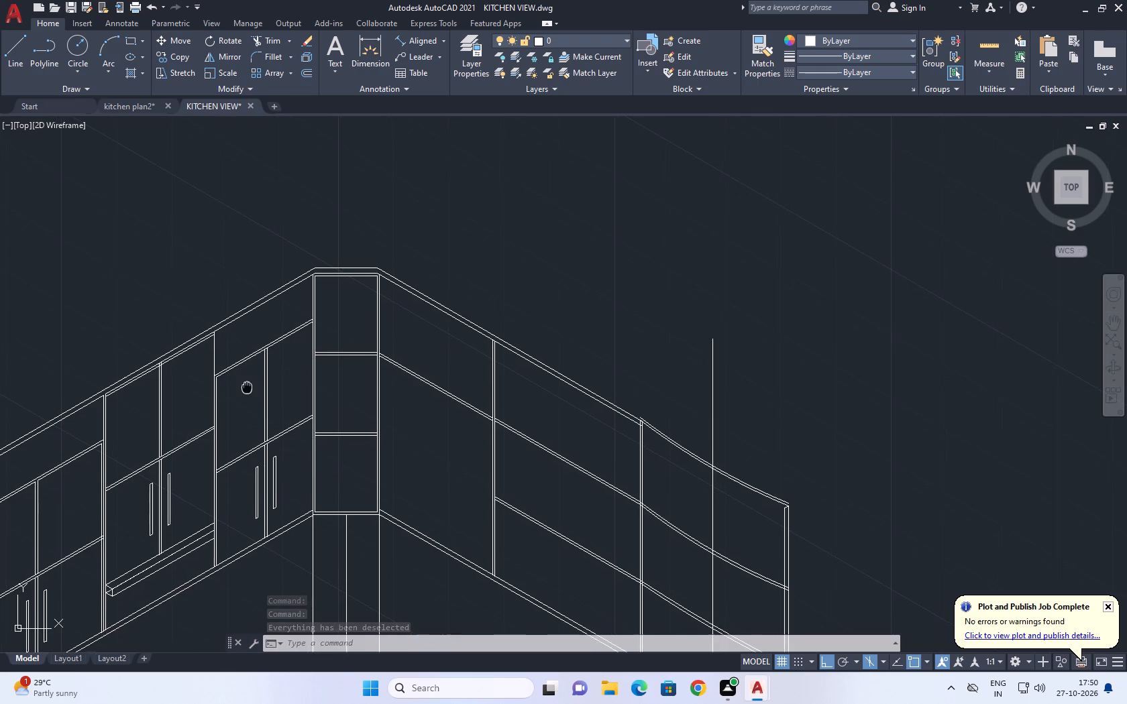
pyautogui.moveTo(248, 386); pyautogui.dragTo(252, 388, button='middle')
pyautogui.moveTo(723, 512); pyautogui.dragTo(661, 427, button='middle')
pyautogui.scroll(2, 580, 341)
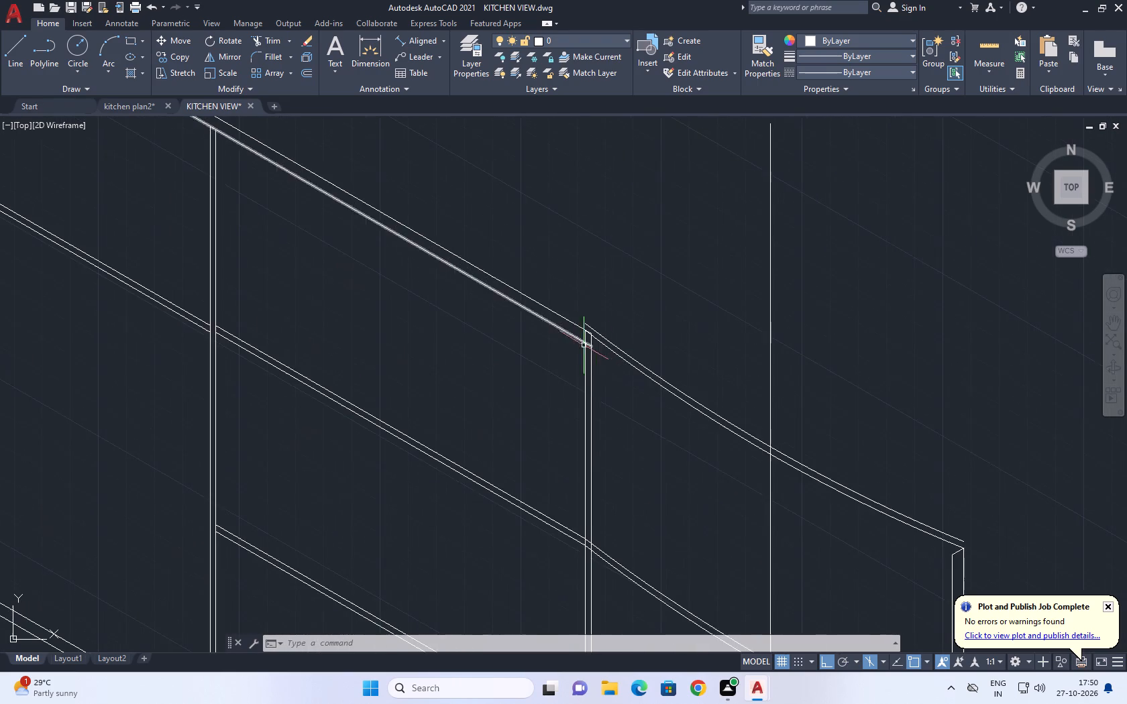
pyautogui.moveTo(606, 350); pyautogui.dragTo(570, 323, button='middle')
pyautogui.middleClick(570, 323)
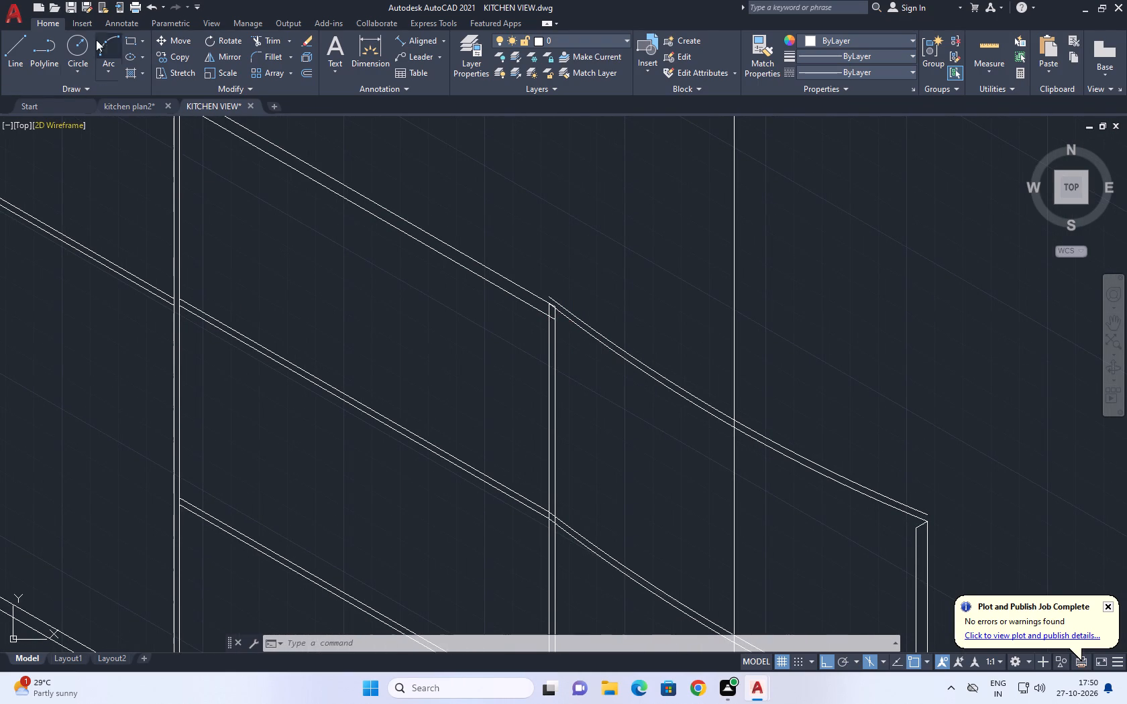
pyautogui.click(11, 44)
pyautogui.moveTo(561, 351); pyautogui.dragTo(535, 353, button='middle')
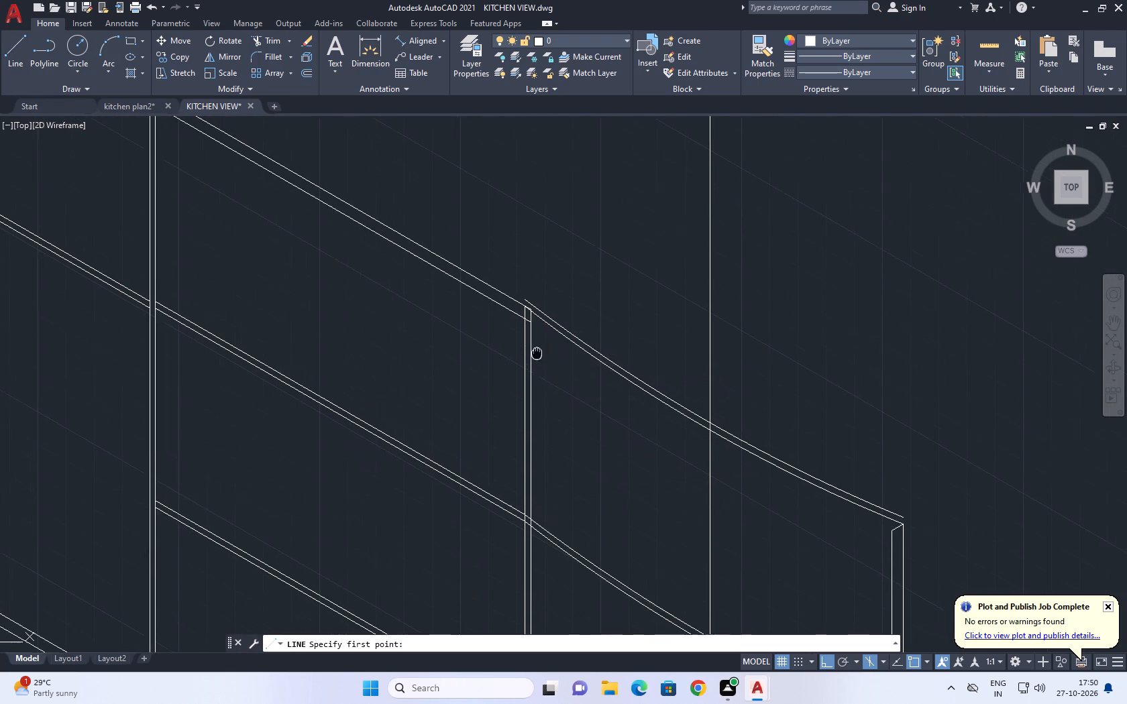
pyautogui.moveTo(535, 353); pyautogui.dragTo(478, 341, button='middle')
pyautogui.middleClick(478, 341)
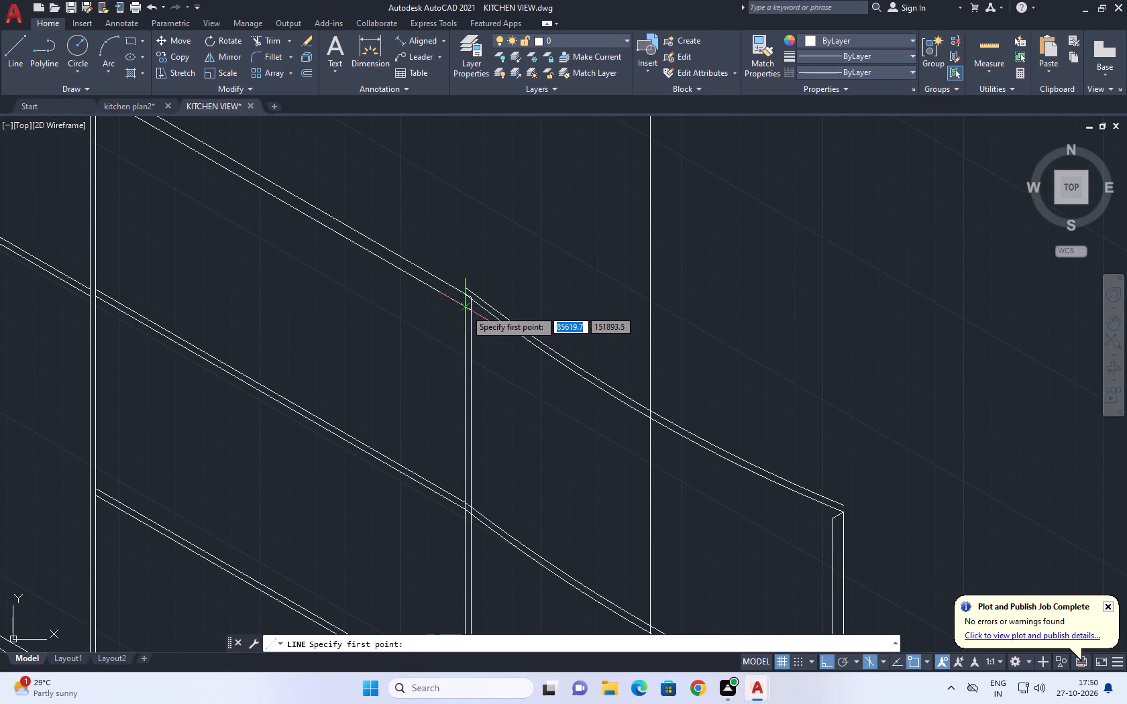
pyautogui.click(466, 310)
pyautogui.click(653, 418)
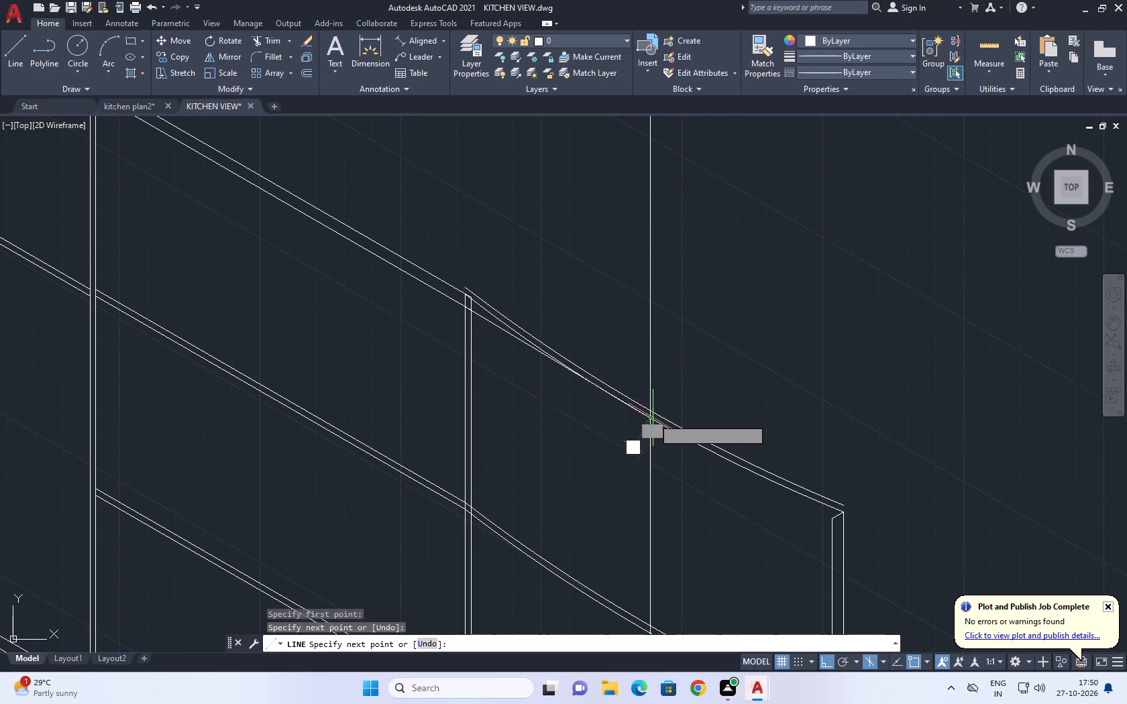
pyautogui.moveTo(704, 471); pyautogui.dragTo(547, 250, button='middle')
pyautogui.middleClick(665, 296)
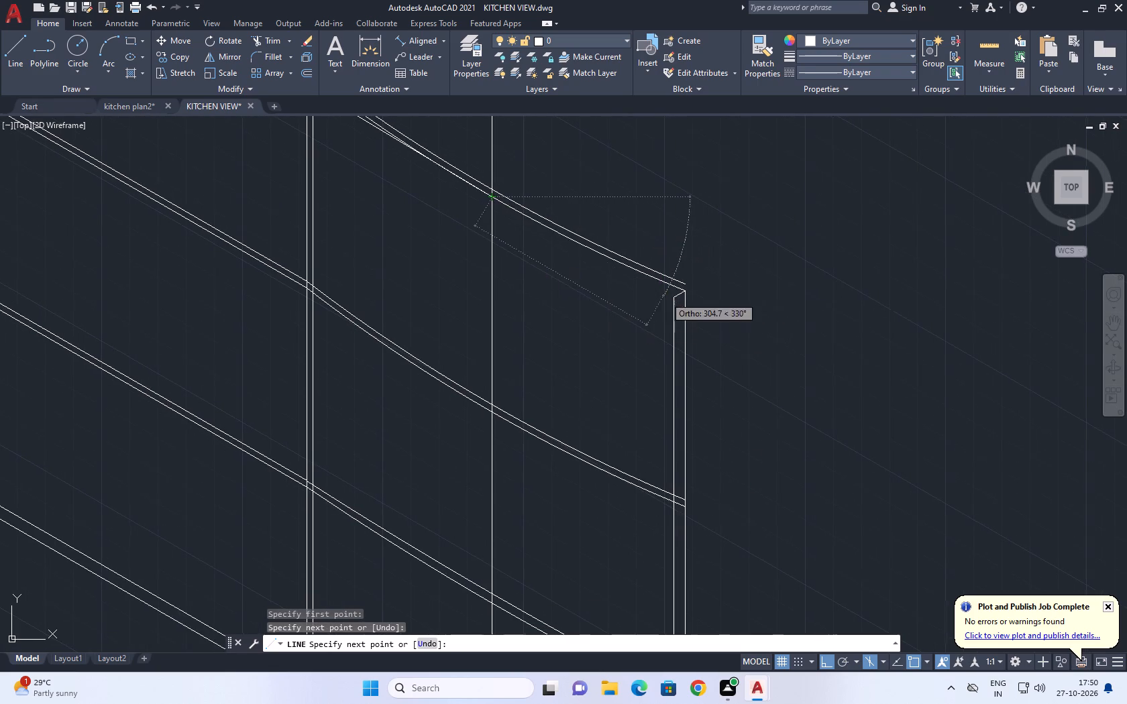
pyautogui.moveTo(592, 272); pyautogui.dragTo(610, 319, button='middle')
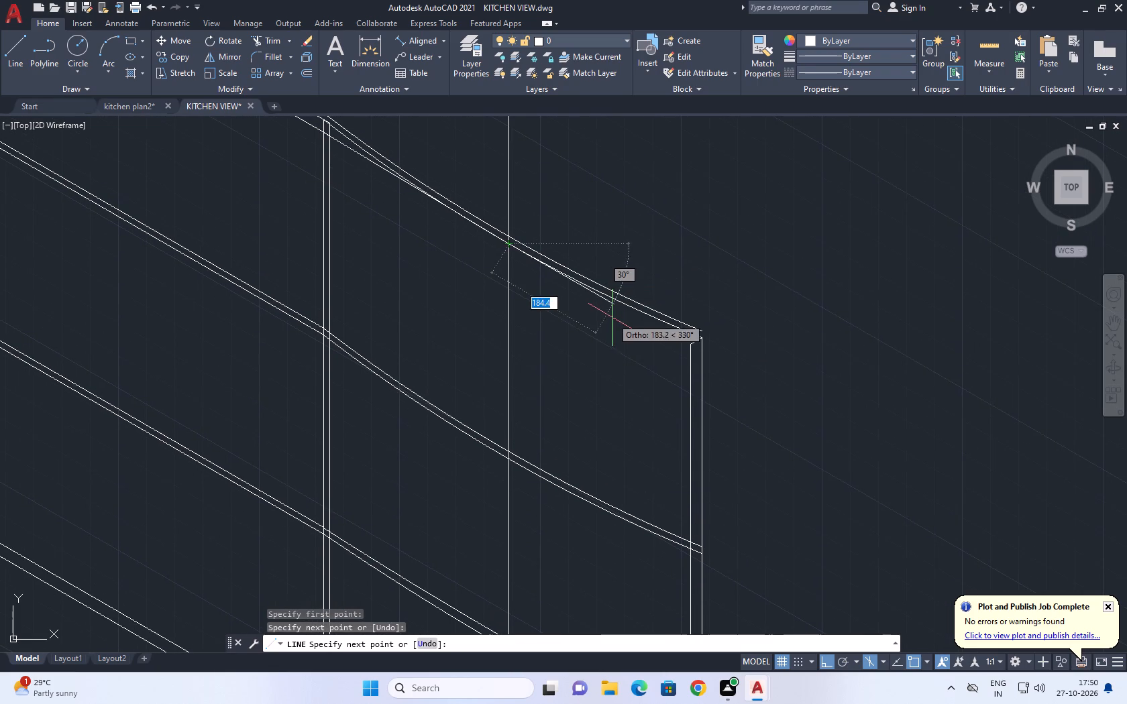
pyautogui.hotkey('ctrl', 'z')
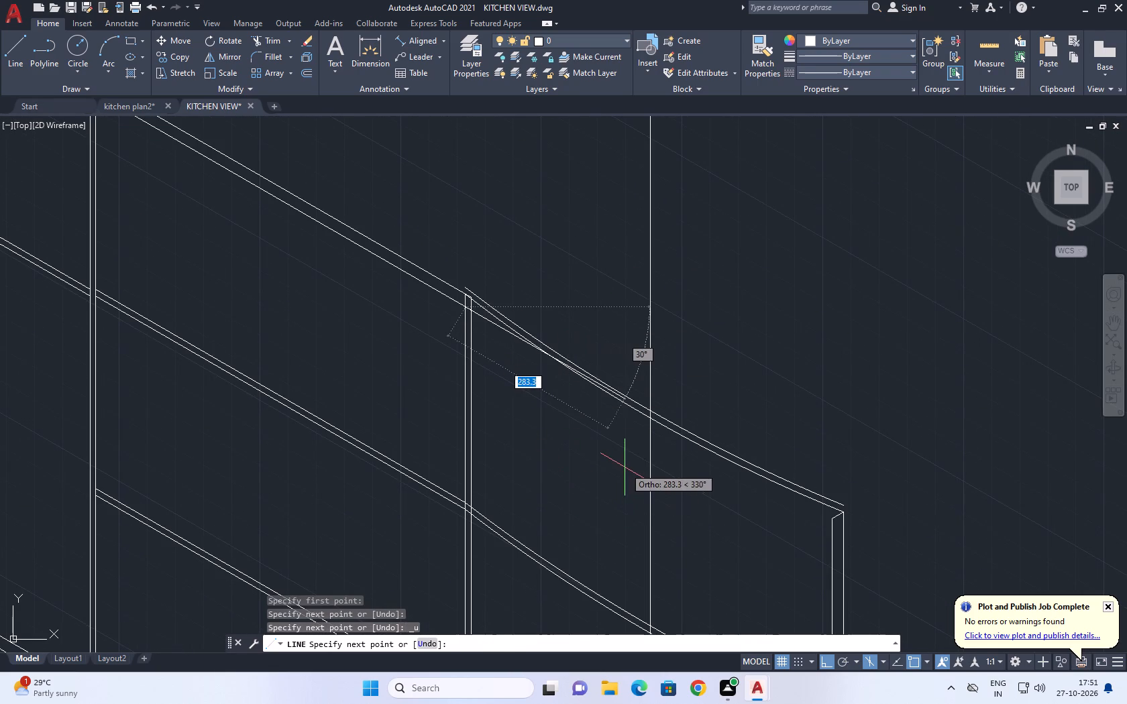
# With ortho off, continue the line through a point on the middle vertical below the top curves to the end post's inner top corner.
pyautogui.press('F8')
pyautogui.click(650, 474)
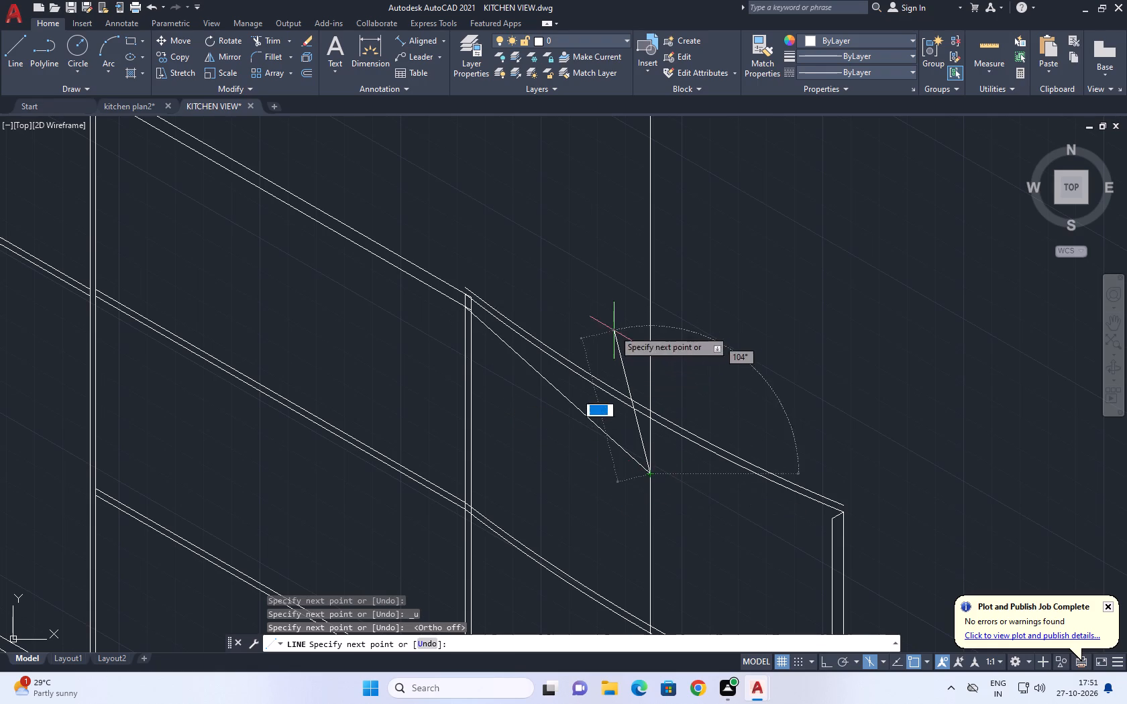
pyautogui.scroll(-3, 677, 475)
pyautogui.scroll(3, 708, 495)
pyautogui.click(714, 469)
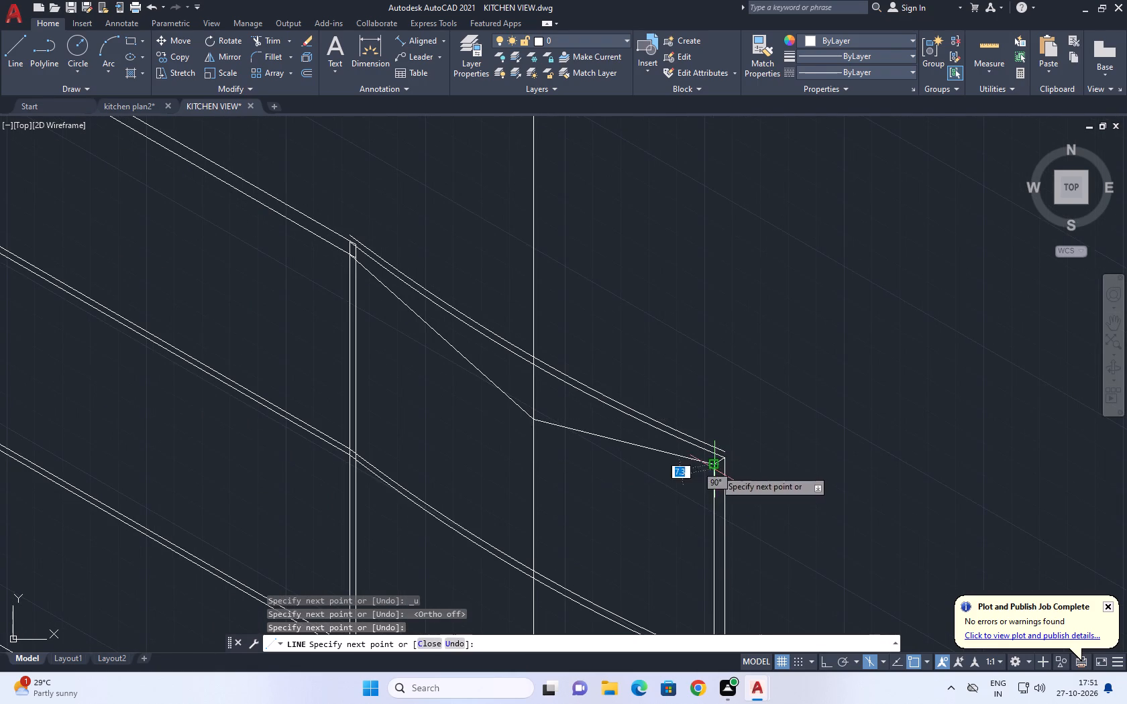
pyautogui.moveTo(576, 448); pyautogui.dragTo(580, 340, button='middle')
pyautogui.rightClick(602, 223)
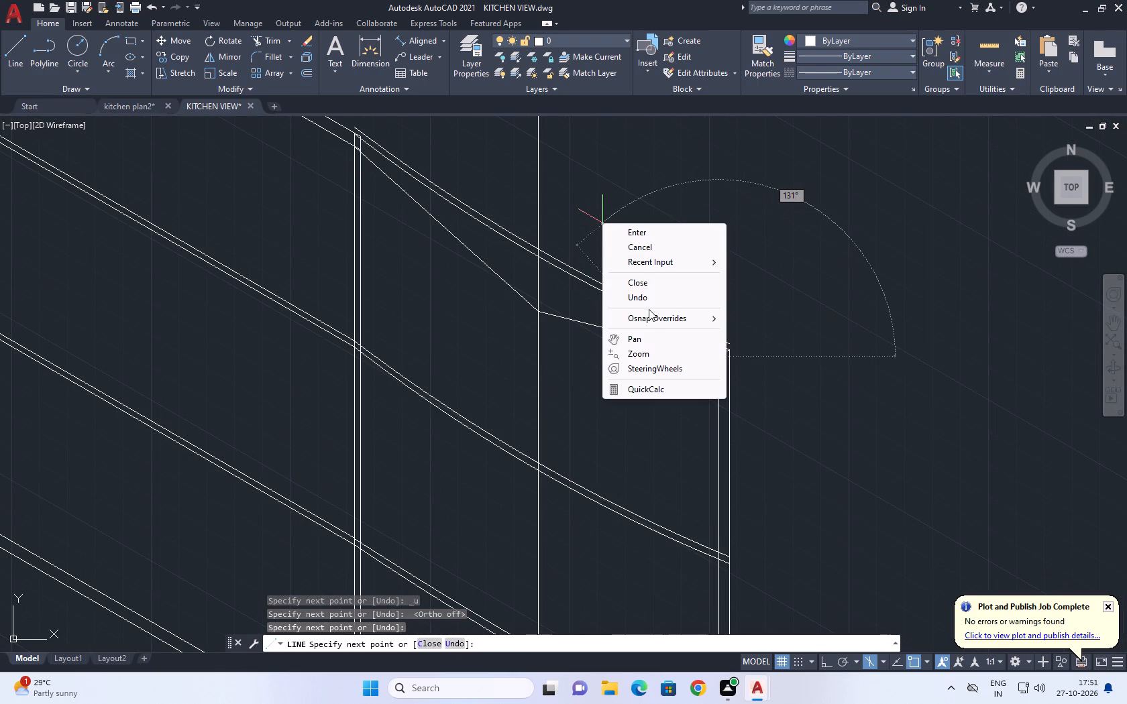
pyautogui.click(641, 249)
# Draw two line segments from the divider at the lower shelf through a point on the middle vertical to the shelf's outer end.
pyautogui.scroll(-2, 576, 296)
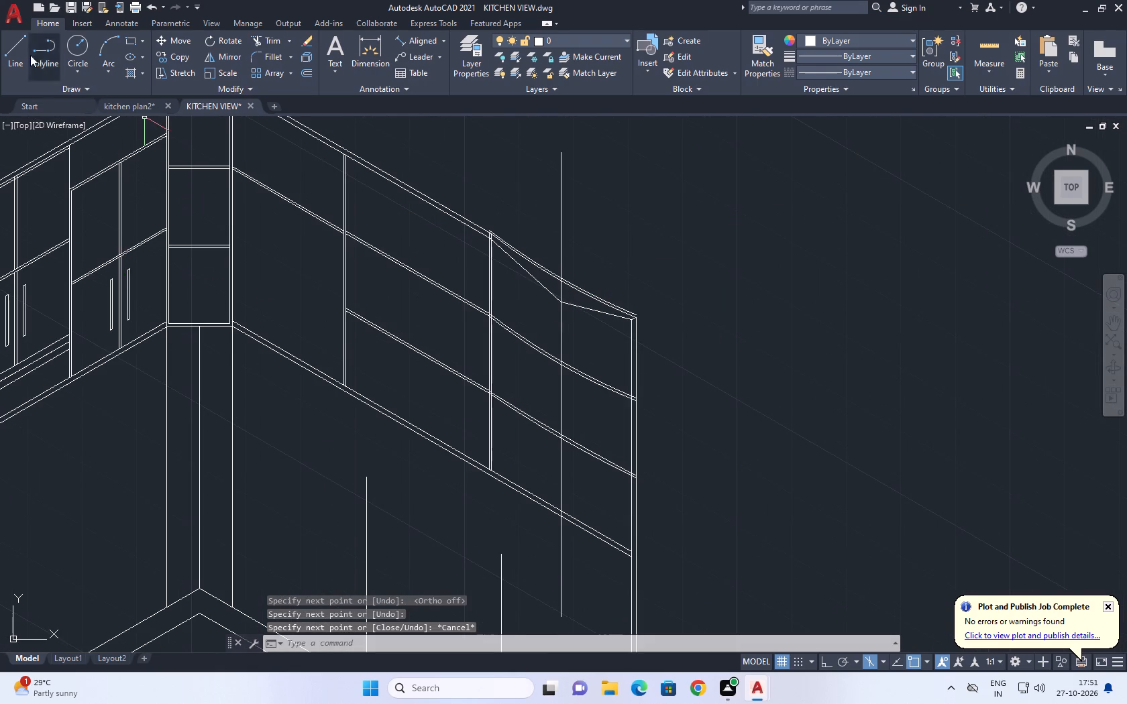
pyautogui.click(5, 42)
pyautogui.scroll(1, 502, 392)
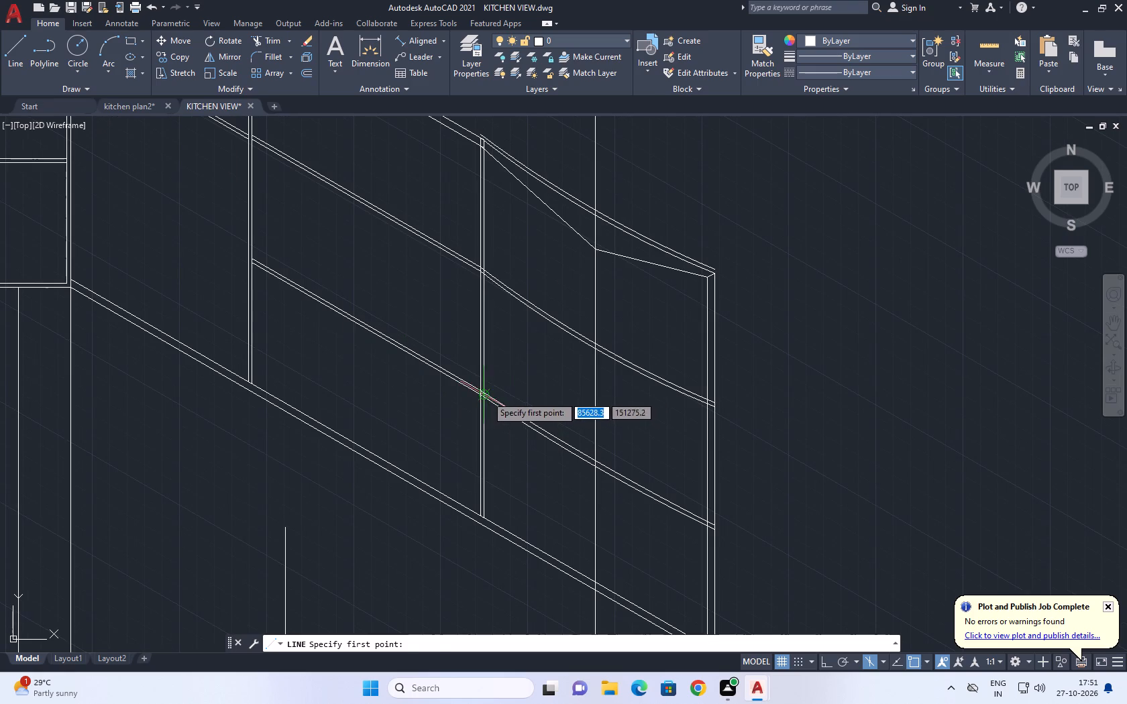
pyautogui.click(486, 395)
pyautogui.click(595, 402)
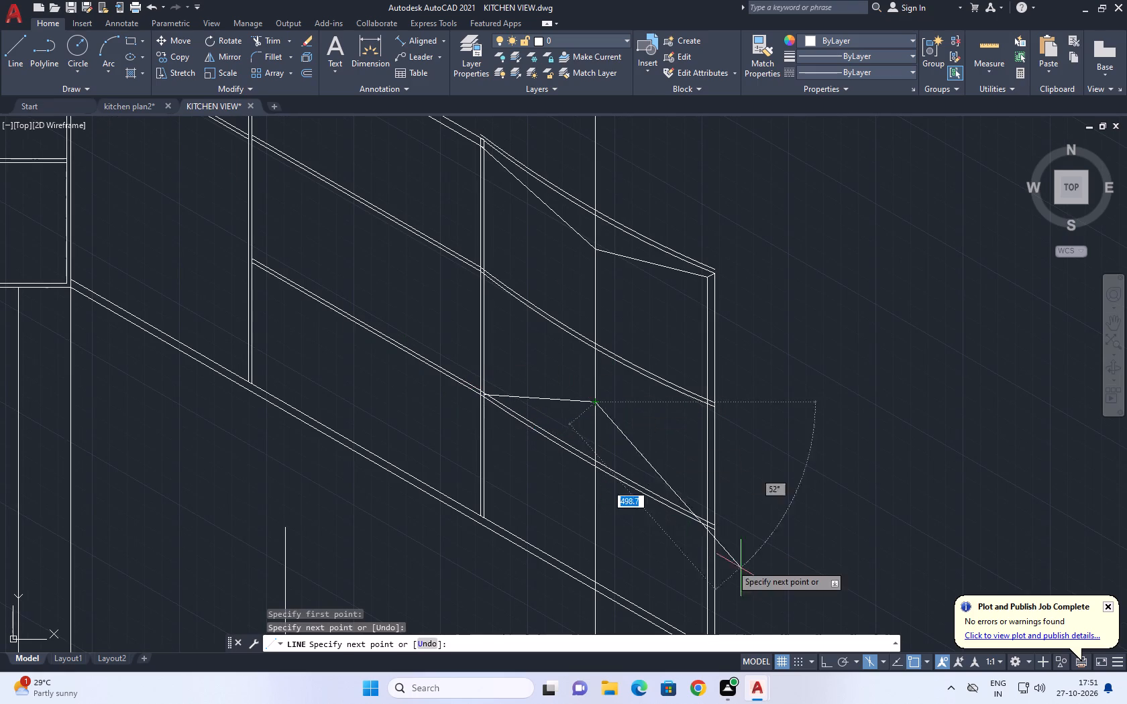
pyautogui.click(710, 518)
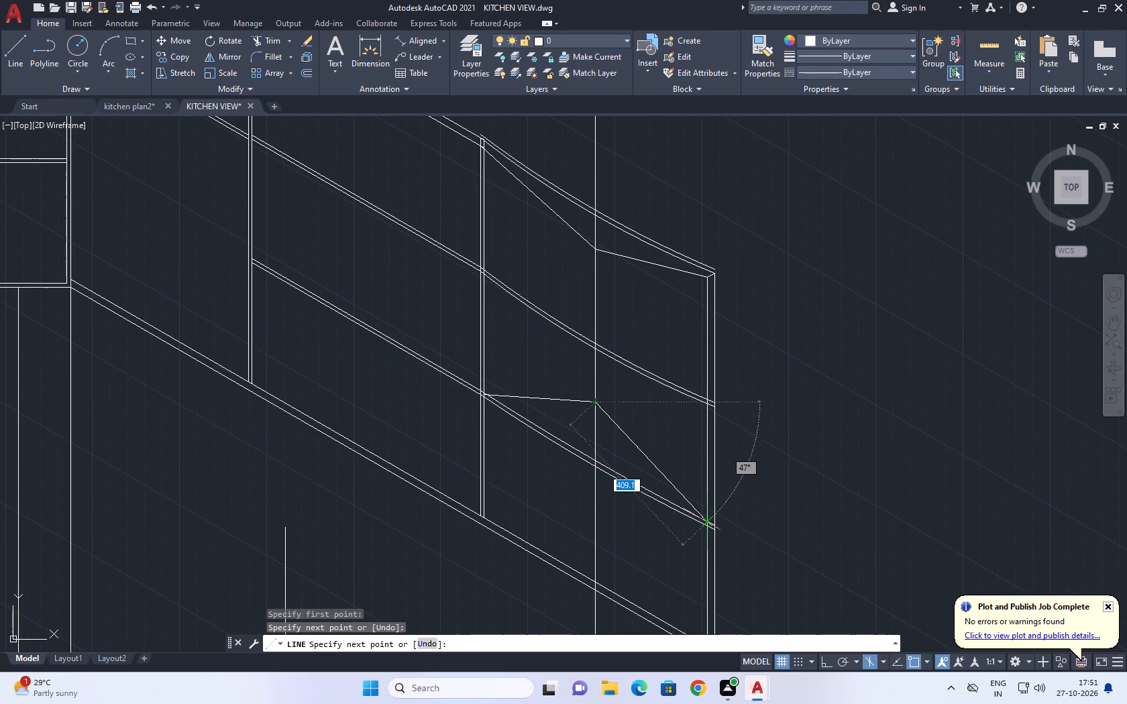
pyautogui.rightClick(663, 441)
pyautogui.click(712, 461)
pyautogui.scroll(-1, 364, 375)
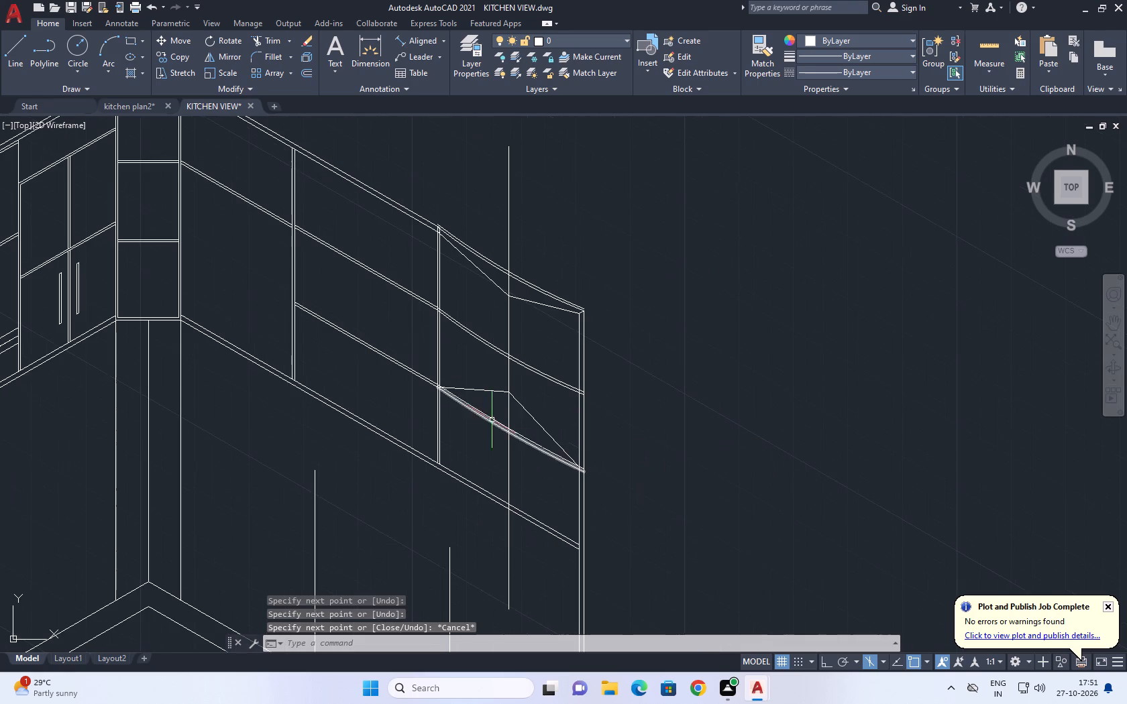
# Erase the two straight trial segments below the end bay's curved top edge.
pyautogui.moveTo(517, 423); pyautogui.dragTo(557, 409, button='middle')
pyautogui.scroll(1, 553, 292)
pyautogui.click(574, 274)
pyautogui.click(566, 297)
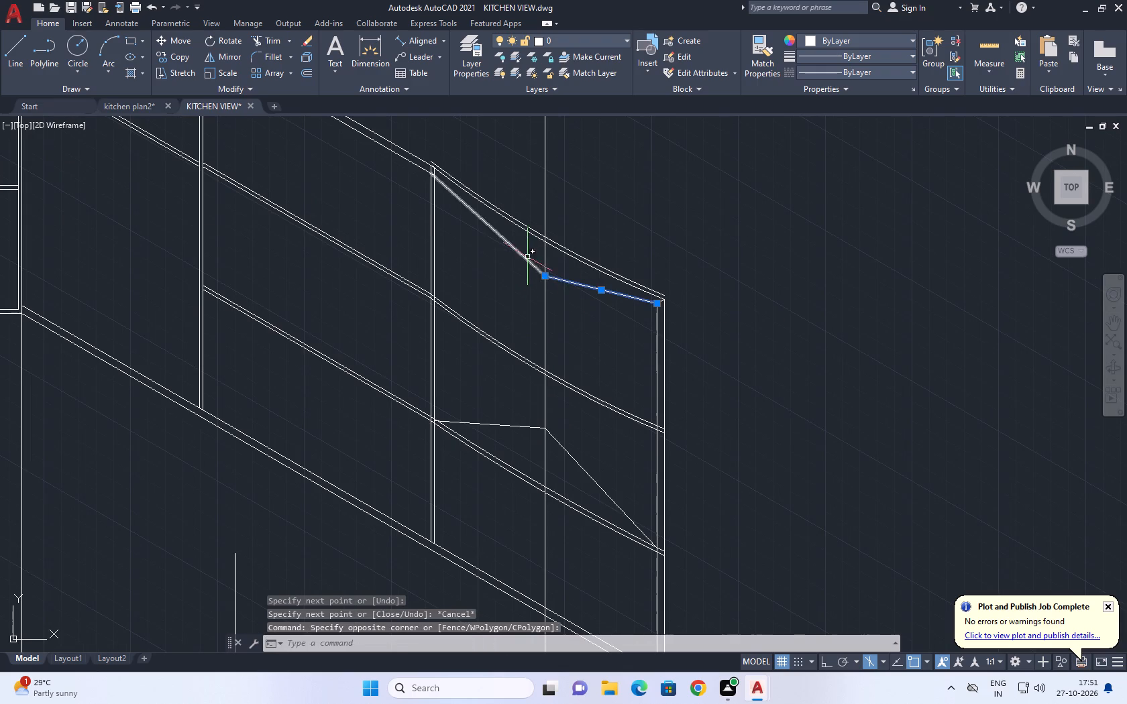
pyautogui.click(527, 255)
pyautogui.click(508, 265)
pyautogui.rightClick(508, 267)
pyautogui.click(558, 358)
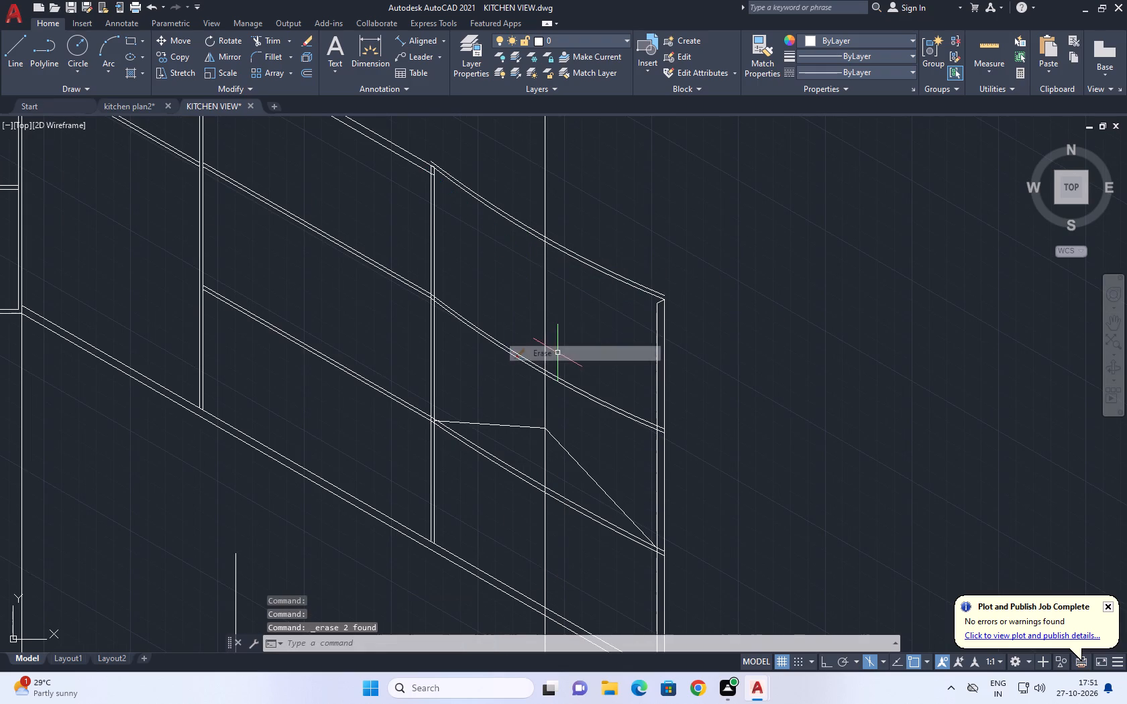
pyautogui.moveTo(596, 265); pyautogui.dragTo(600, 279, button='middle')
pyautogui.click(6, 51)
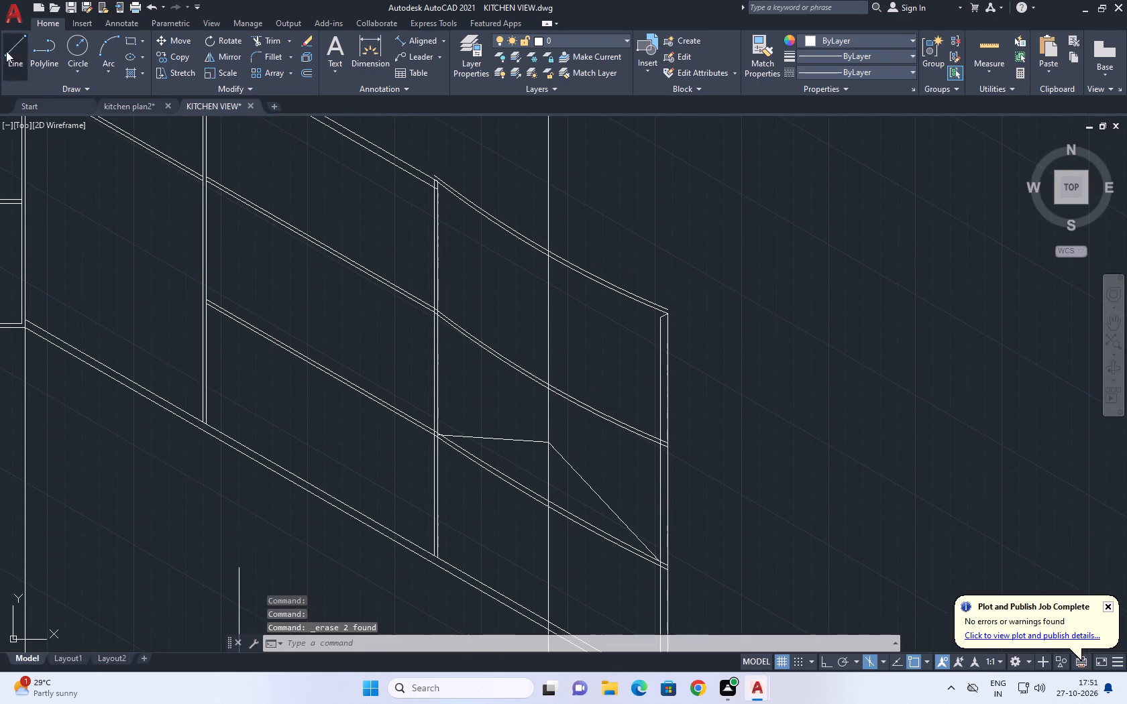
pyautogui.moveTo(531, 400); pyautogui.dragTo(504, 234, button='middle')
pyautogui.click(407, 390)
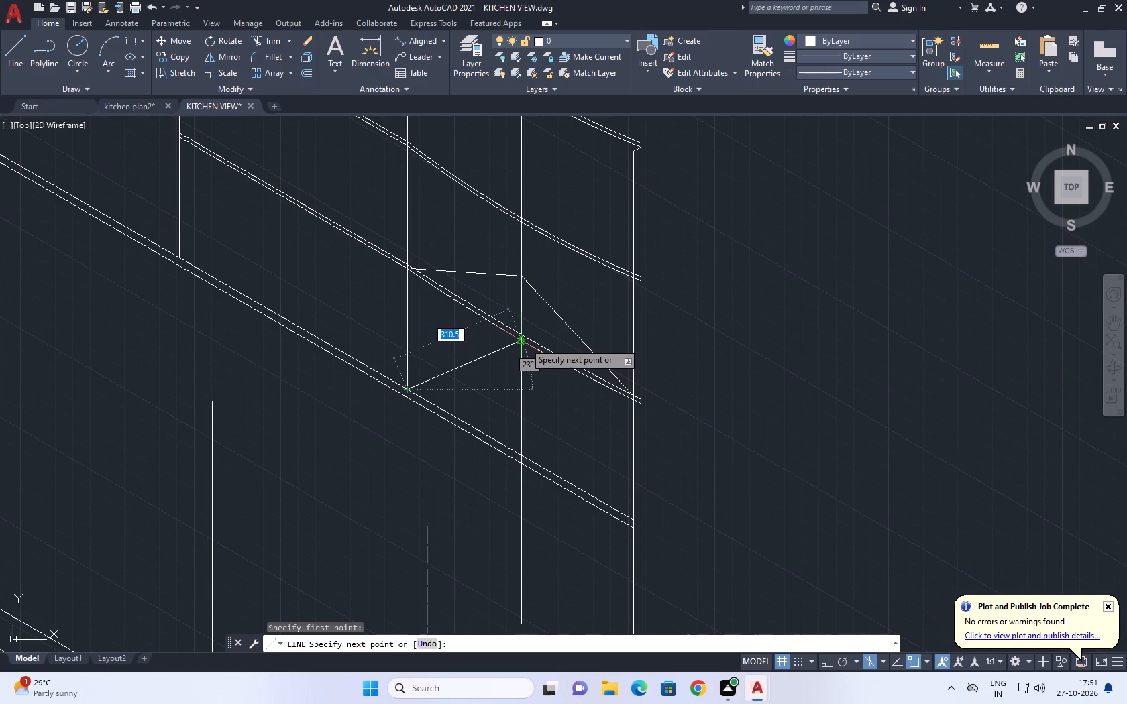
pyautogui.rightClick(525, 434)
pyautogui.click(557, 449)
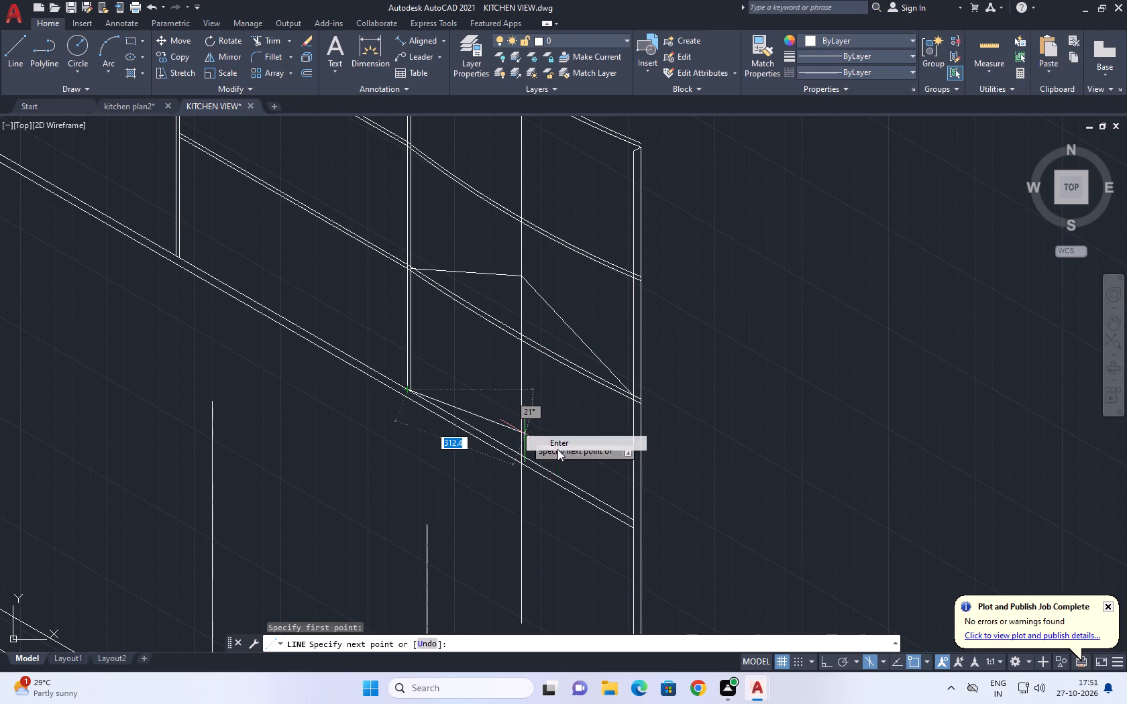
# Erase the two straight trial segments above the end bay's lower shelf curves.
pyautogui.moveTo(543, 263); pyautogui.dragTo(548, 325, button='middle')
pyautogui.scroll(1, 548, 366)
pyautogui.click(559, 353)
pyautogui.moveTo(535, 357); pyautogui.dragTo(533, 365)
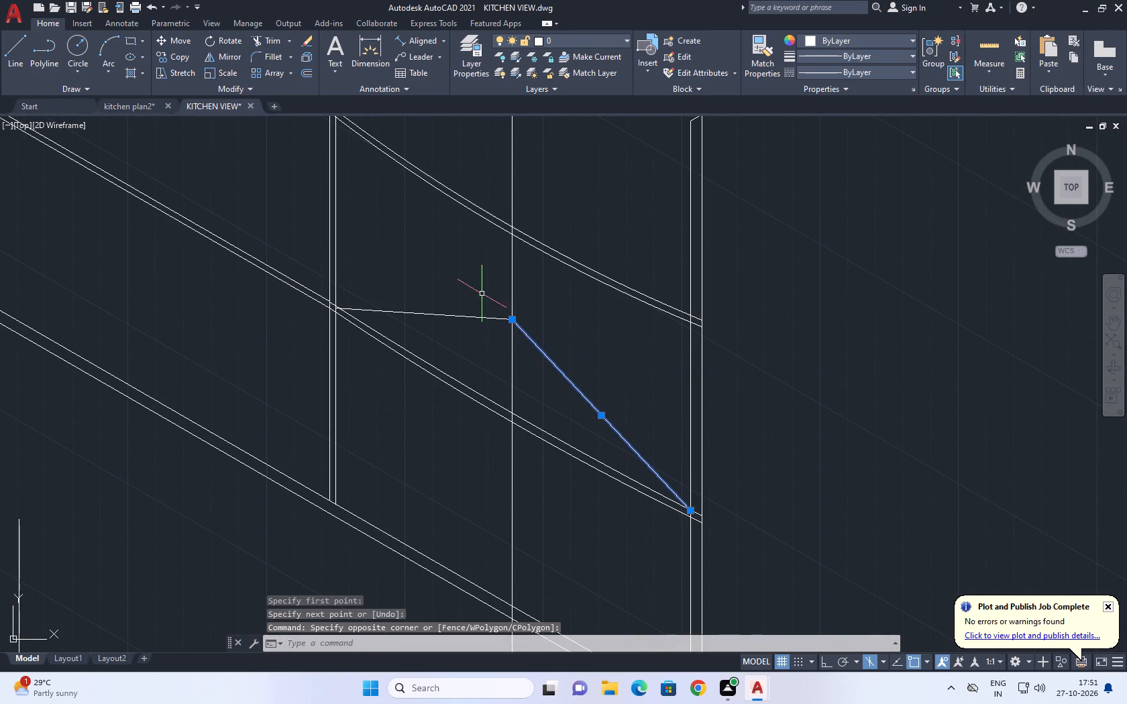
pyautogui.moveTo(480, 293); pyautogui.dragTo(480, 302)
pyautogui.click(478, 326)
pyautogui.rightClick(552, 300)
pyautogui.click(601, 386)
# Move the end bay's two top curves down so the upper curve's inner end meets the straight top edge at the divider.
pyautogui.scroll(-3, 606, 360)
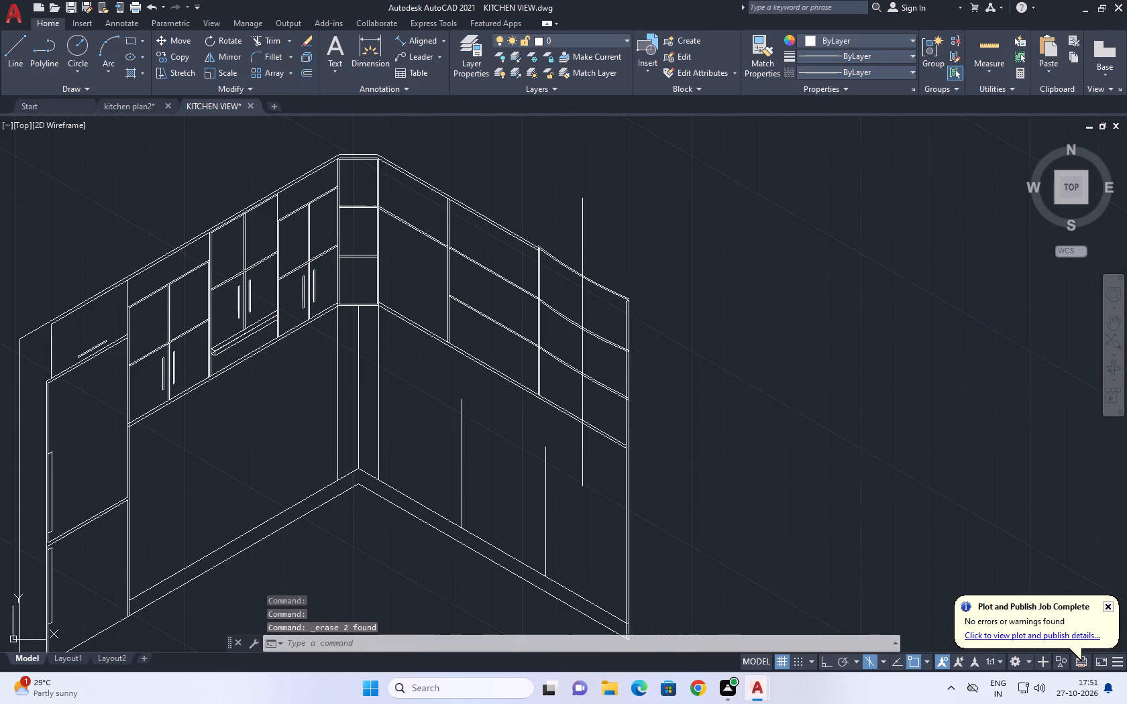
pyautogui.scroll(3, 578, 276)
pyautogui.moveTo(559, 233); pyautogui.dragTo(579, 359, button='middle')
pyautogui.moveTo(566, 325); pyautogui.dragTo(552, 347)
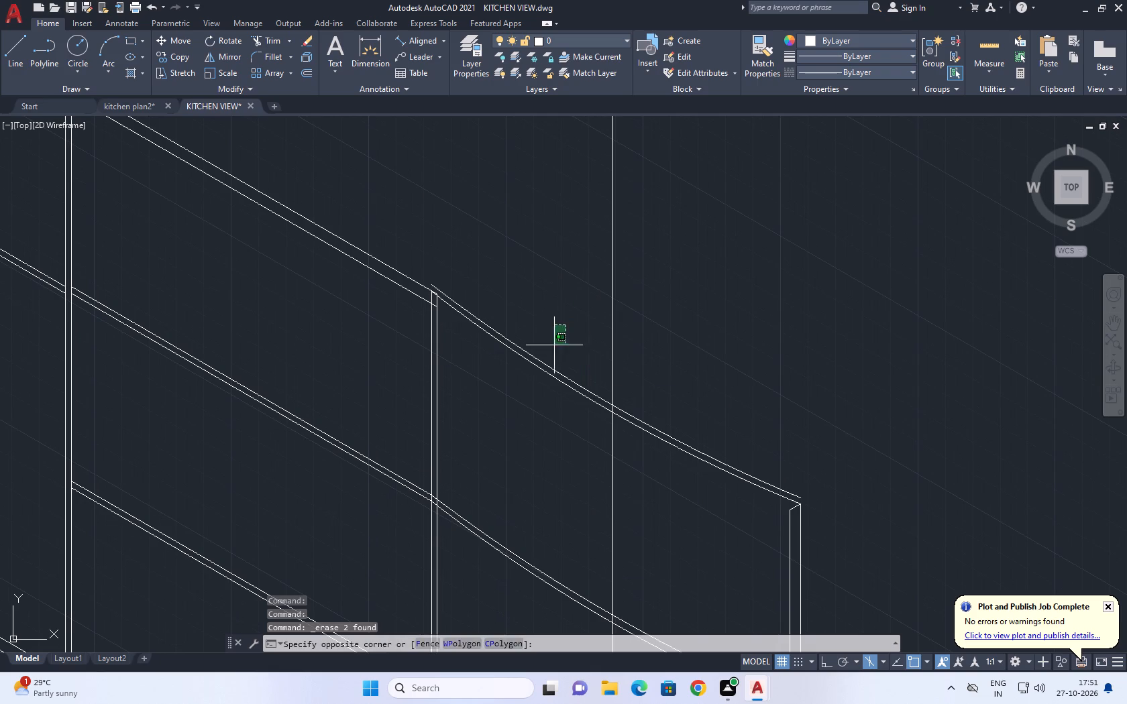
pyautogui.moveTo(552, 347); pyautogui.dragTo(546, 356)
pyautogui.click(521, 390)
pyautogui.click(177, 39)
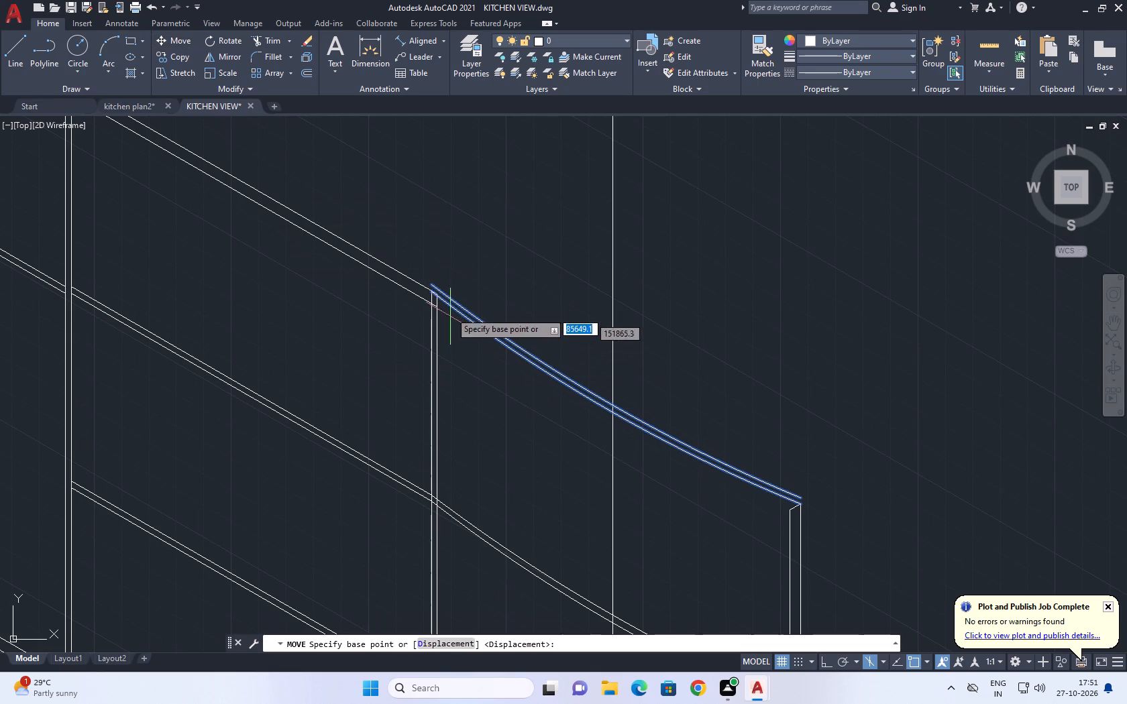
pyautogui.scroll(3, 440, 282)
pyautogui.click(401, 294)
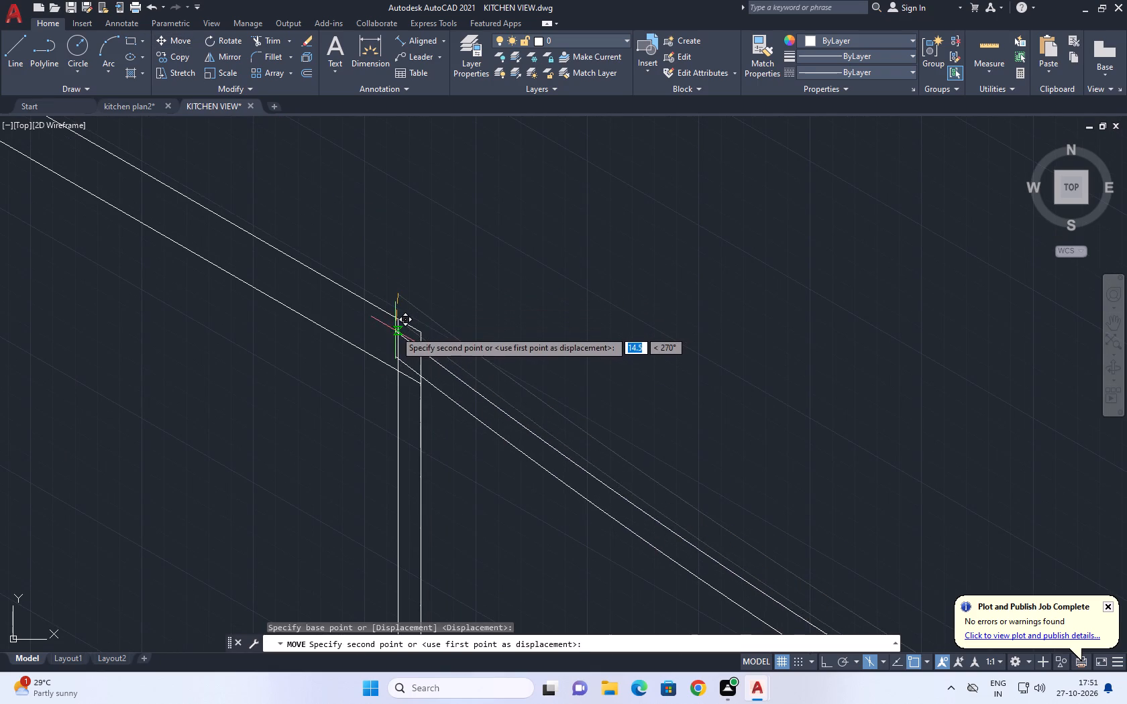
pyautogui.click(398, 323)
pyautogui.scroll(-3, 466, 345)
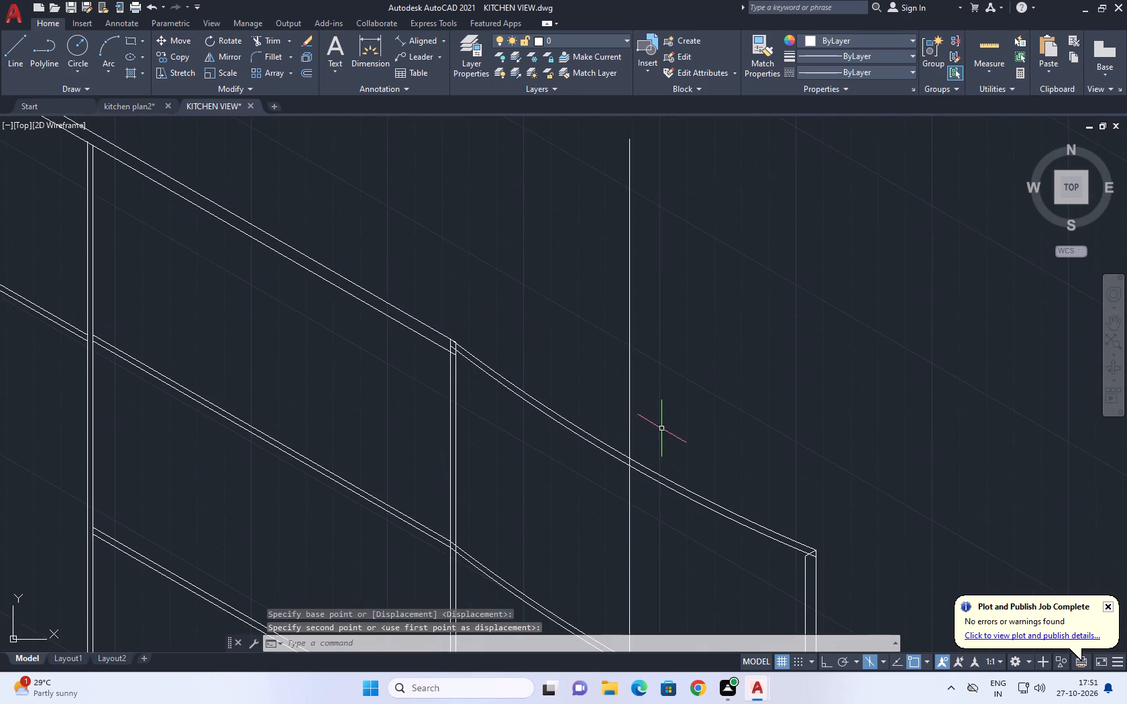
# Examine the whole wireframe kitchen view beside the coloured reference drawing.
pyautogui.moveTo(671, 442); pyautogui.dragTo(574, 392, button='middle')
pyautogui.scroll(-1, 570, 386)
pyautogui.scroll(-2, 447, 403)
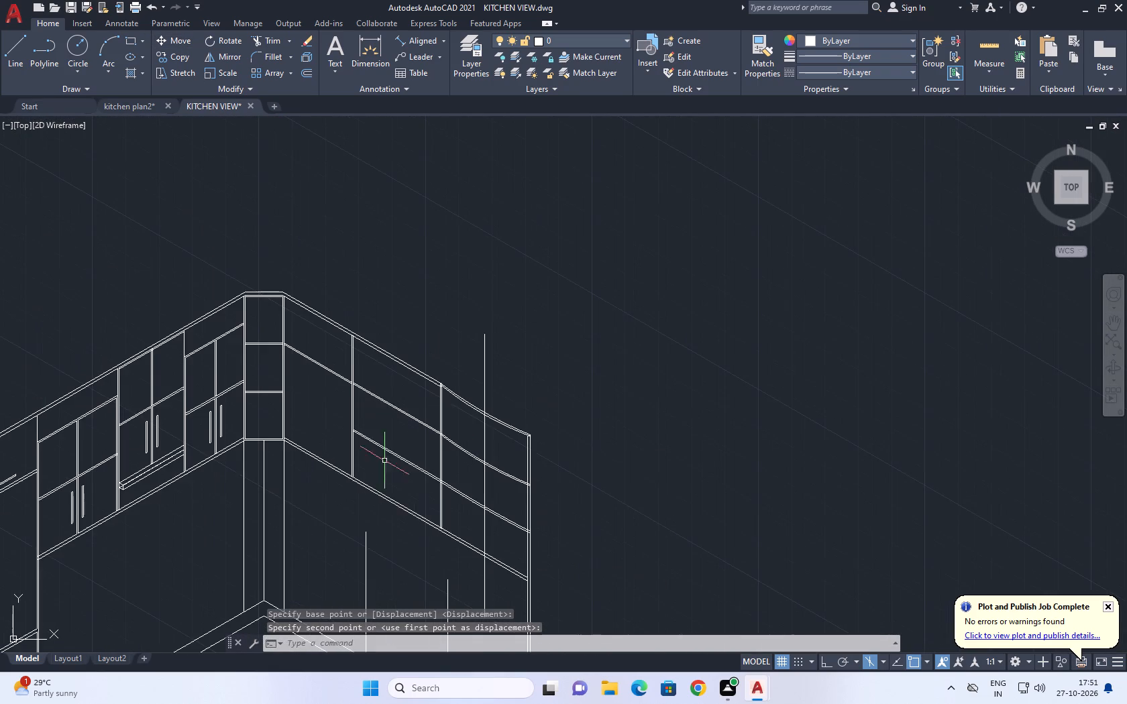
pyautogui.moveTo(439, 523); pyautogui.dragTo(466, 479, button='middle')
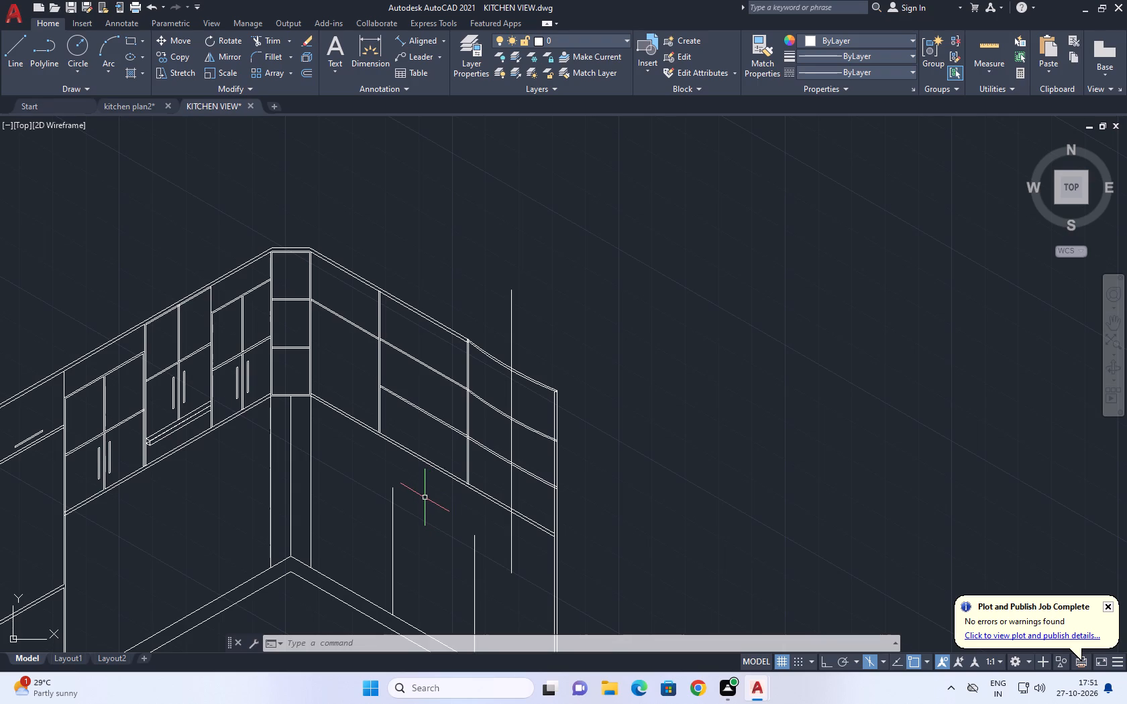
pyautogui.scroll(-3, 429, 369)
pyautogui.moveTo(442, 420); pyautogui.dragTo(492, 397, button='middle')
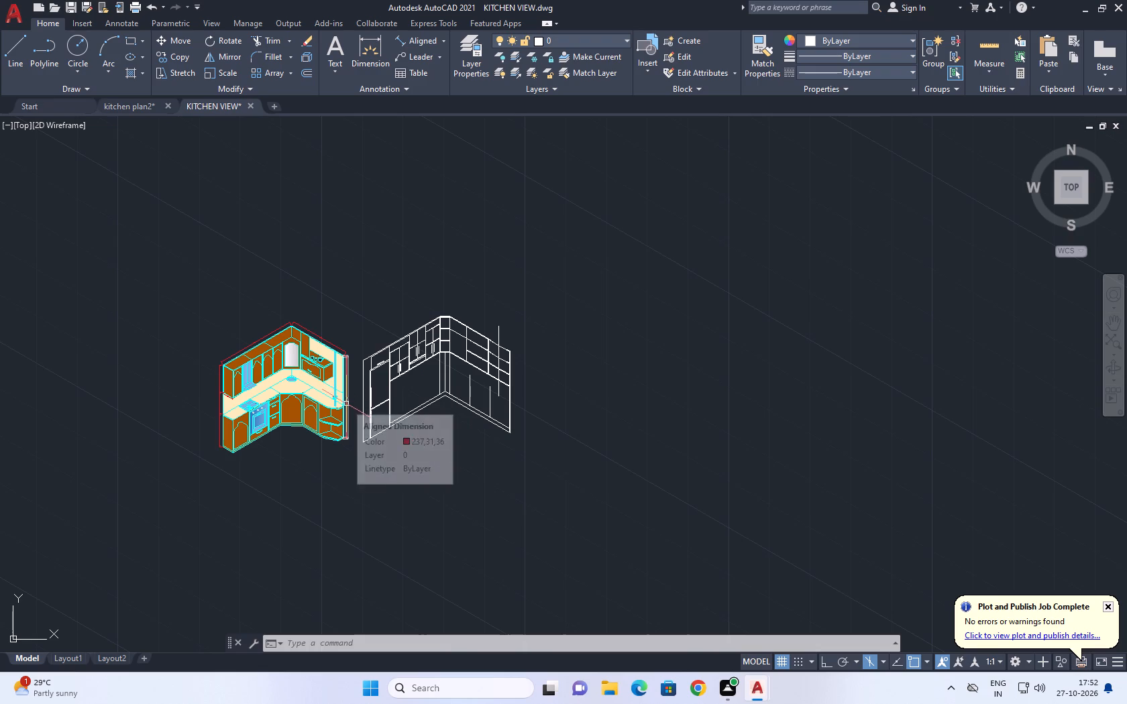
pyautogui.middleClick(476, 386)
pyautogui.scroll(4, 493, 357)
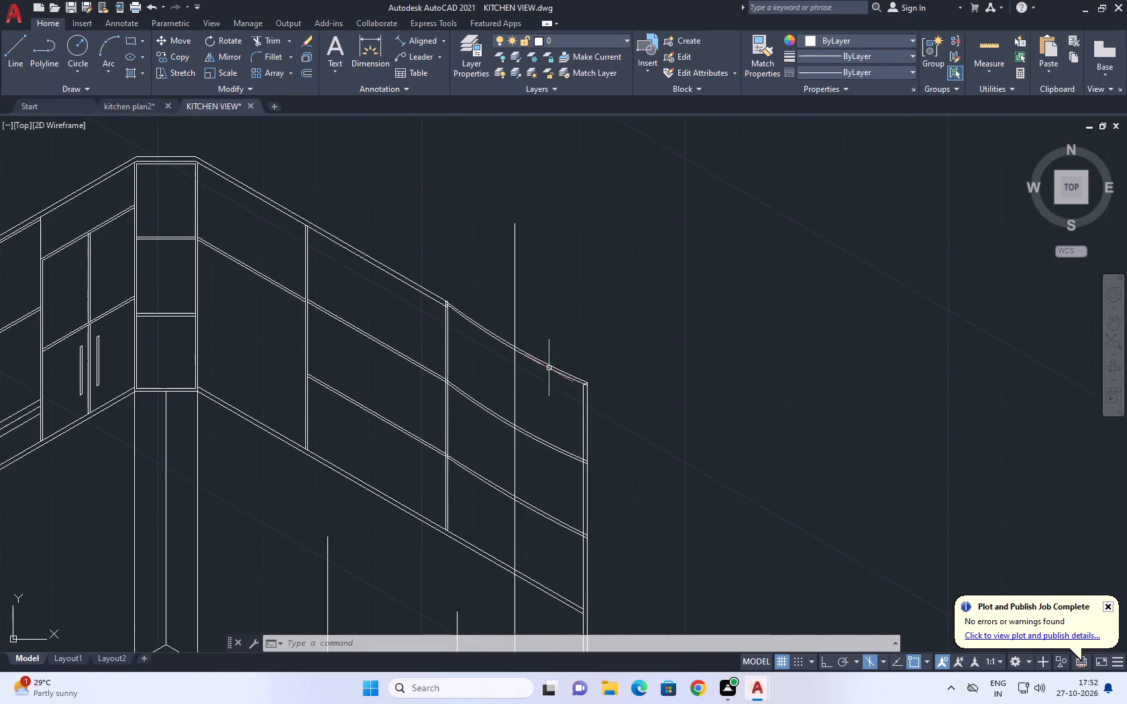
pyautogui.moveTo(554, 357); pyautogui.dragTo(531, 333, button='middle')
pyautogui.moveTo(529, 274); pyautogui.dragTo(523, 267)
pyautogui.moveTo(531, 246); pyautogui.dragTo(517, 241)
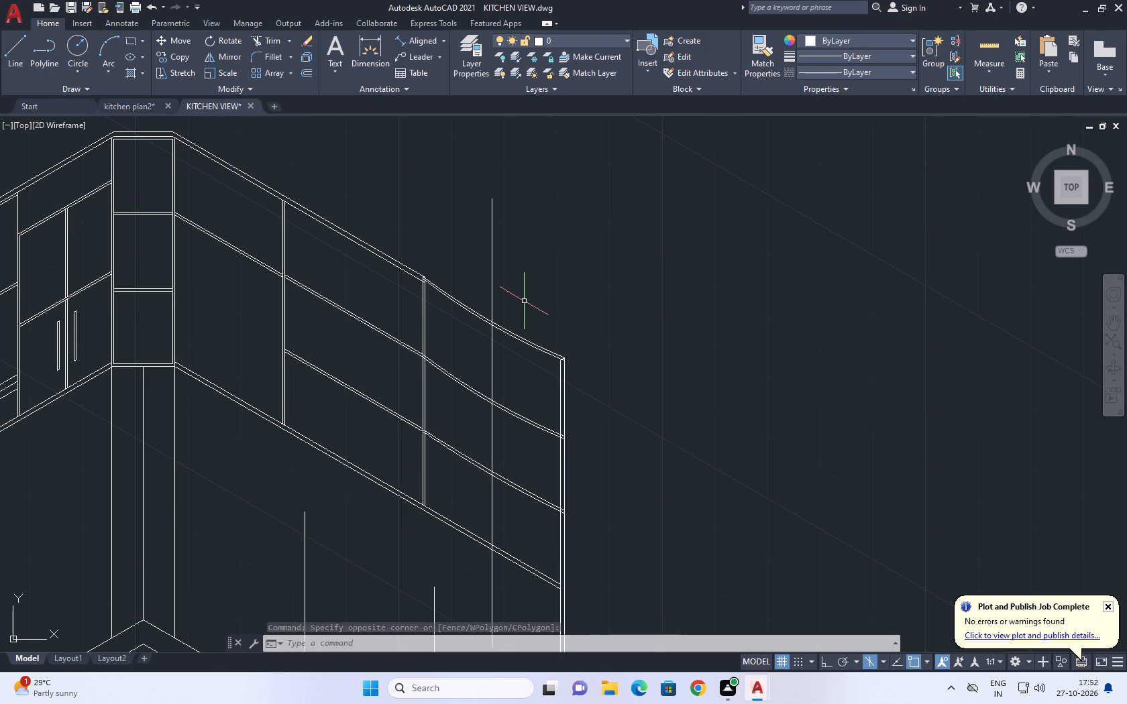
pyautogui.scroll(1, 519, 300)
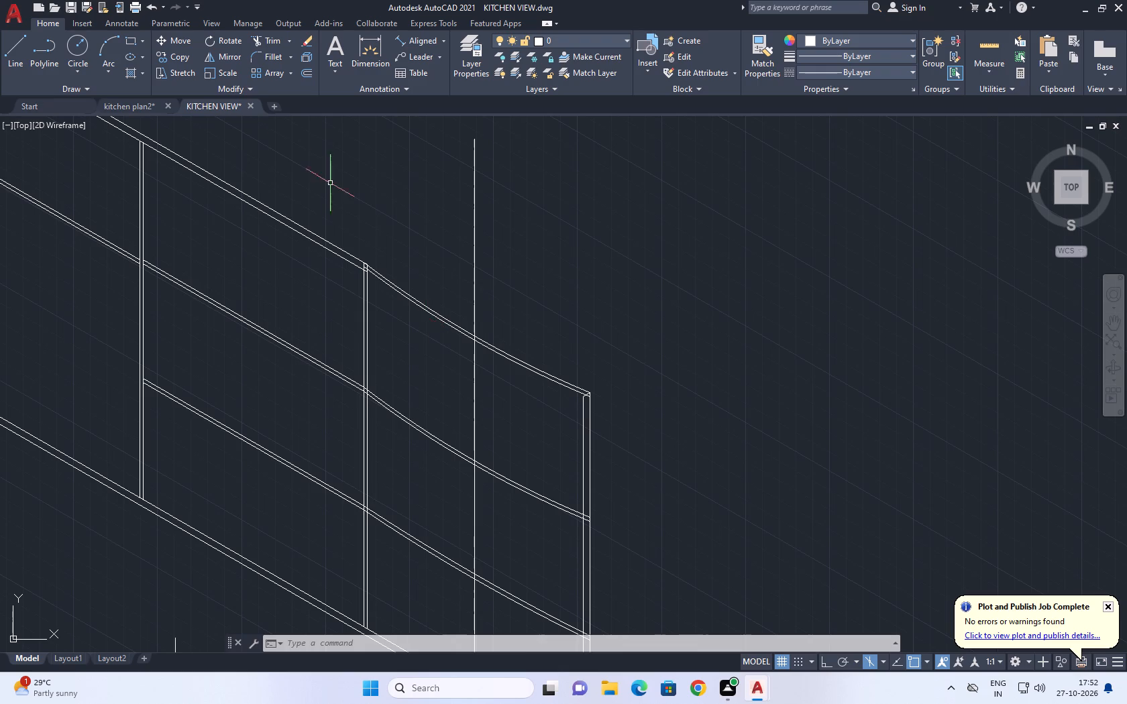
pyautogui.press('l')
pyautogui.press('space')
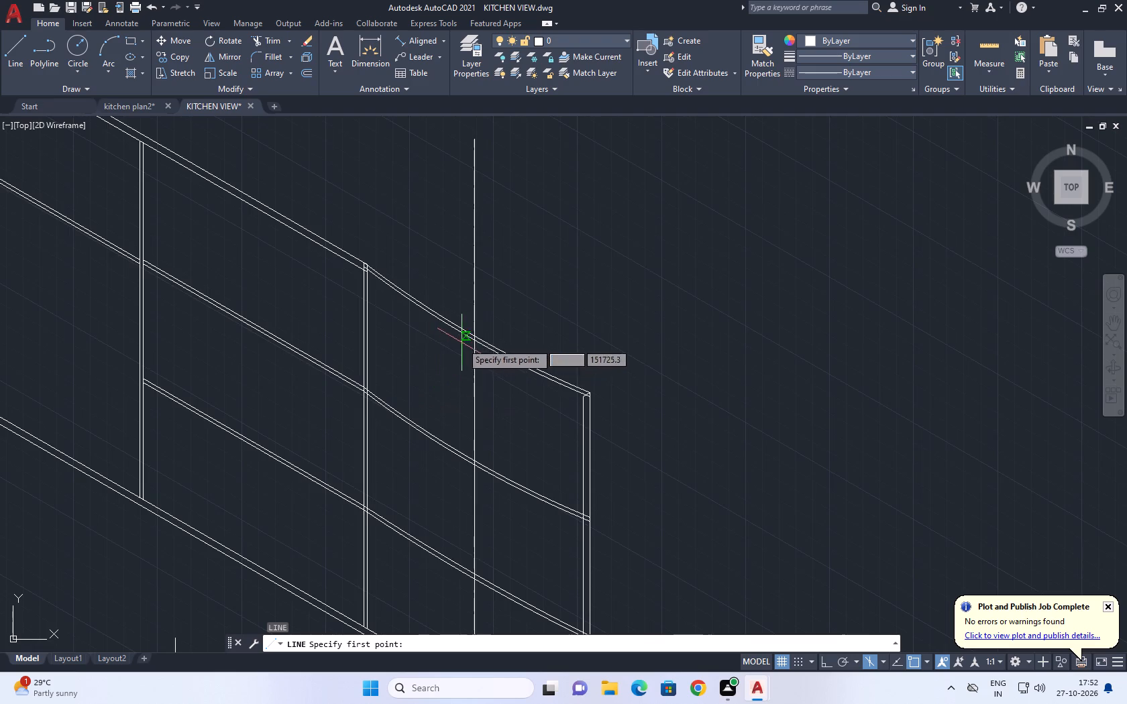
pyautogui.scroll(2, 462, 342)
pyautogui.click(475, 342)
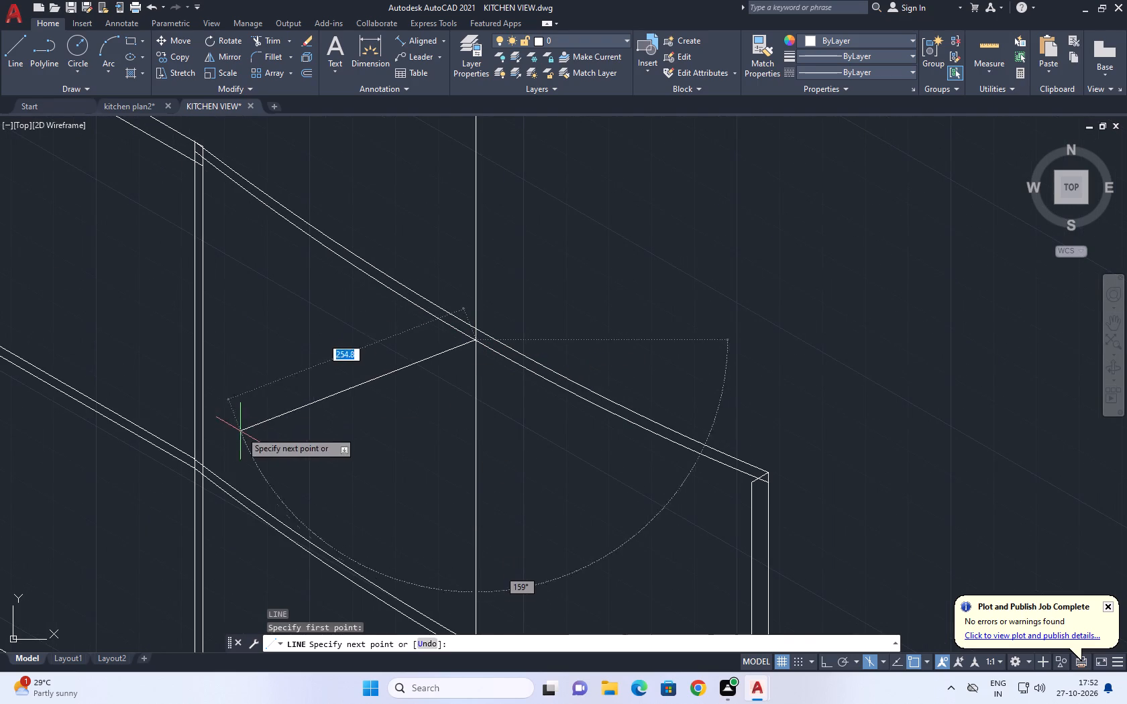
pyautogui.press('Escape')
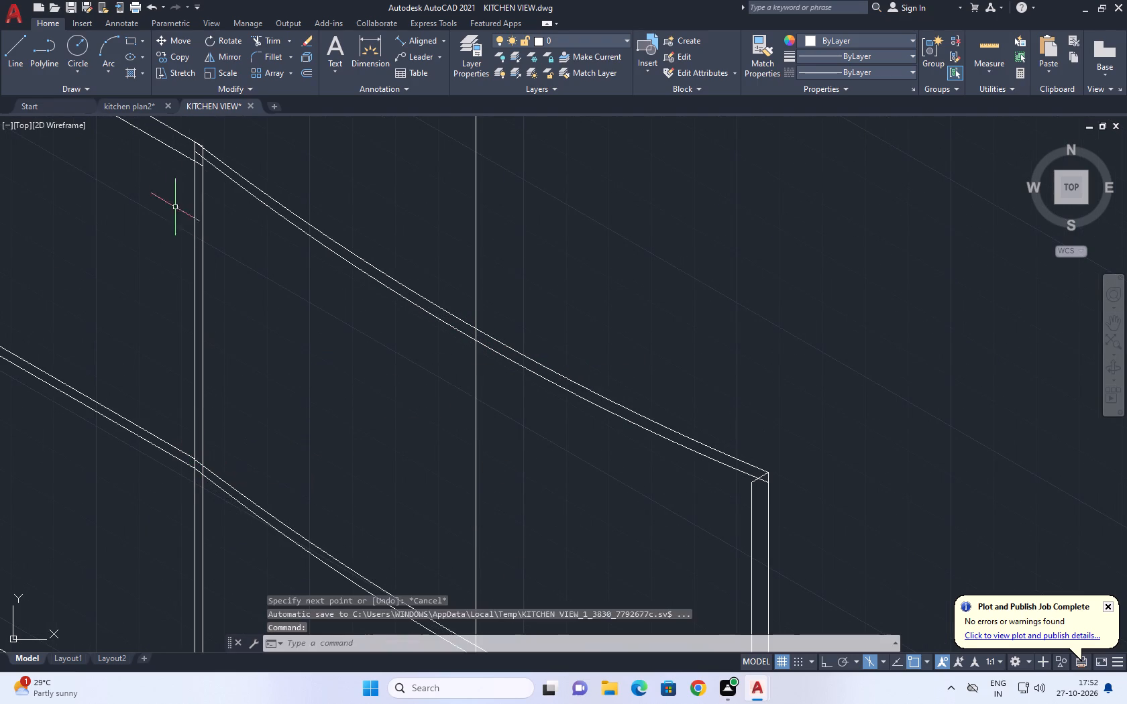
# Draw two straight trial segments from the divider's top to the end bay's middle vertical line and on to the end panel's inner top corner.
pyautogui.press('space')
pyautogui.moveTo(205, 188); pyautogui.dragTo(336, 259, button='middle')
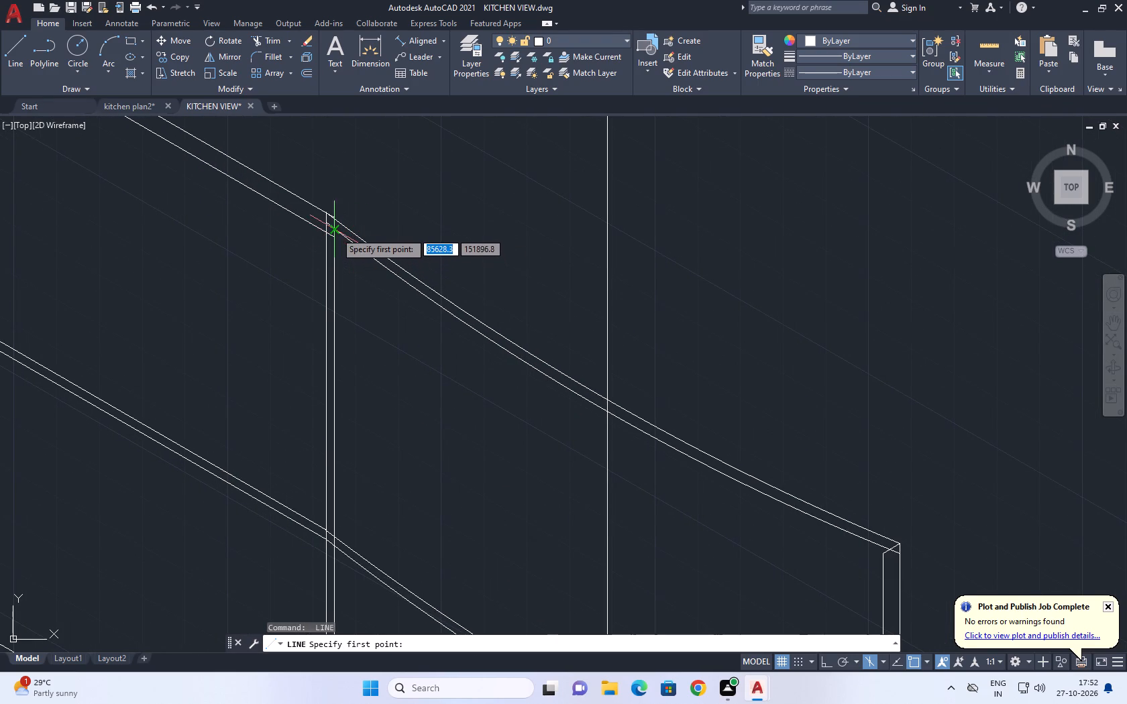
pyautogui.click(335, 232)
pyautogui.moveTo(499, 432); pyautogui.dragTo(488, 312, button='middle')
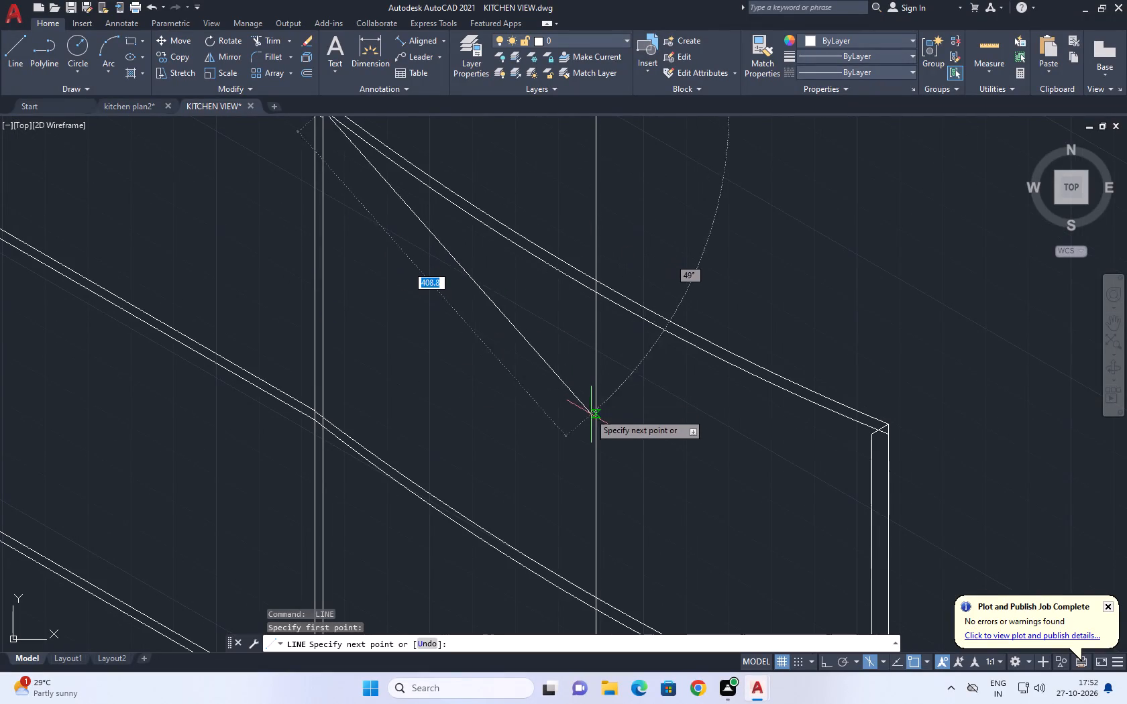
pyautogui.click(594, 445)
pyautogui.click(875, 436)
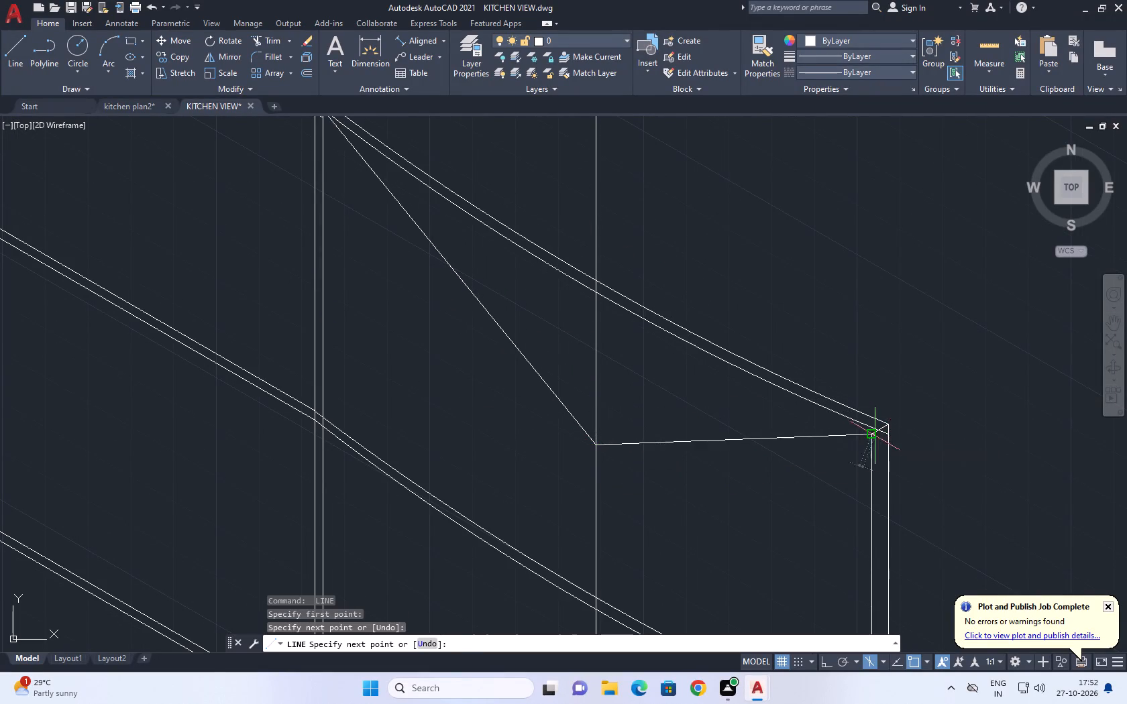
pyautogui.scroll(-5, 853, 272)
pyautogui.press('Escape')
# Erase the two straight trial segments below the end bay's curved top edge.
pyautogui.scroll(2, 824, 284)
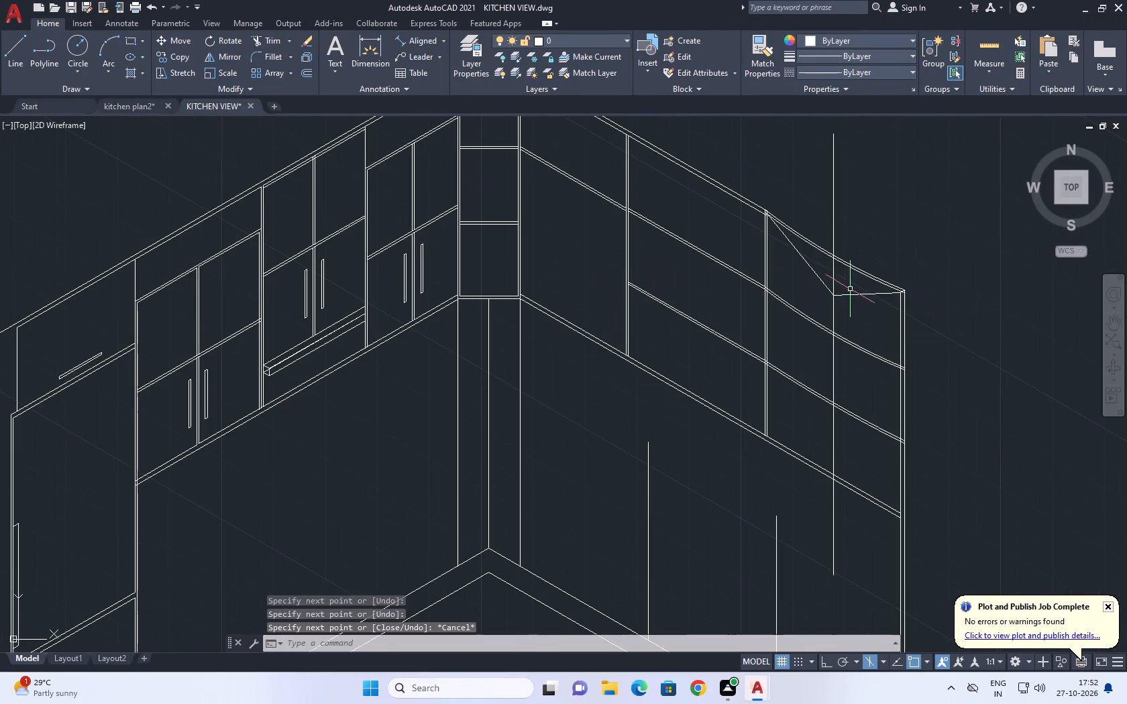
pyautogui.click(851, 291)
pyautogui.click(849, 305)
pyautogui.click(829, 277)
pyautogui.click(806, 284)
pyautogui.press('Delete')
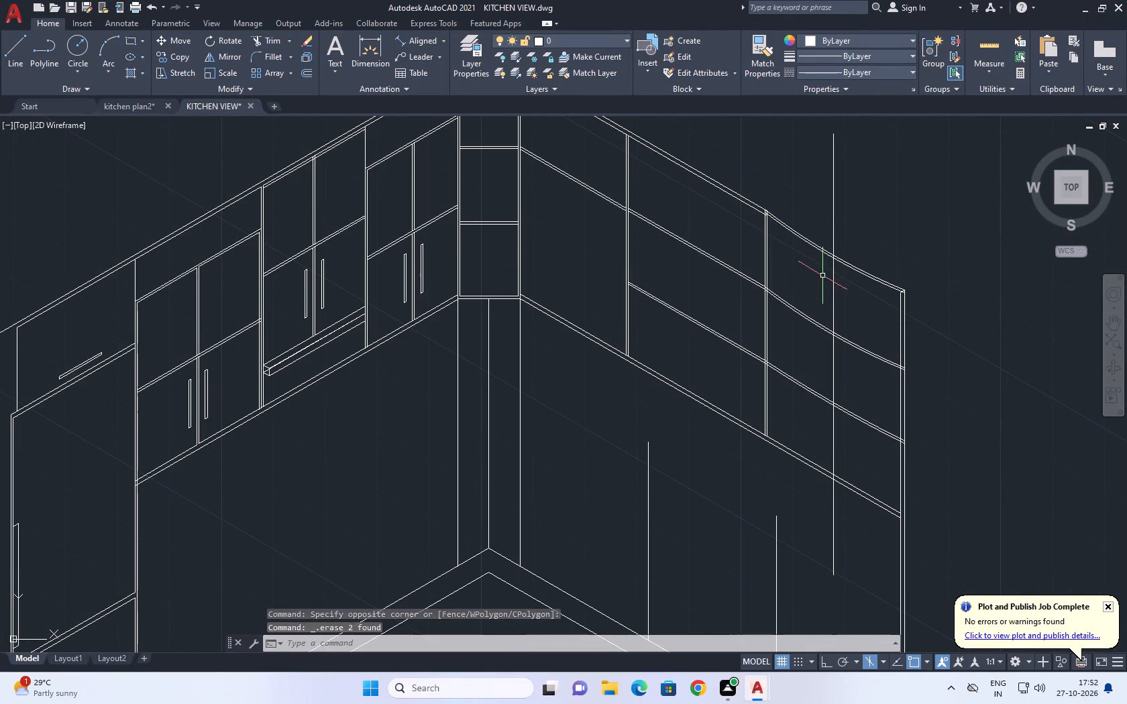
# Erase the middle vertical line running through the end bay of the upper cabinets.
pyautogui.scroll(-2, 825, 277)
pyautogui.scroll(2, 826, 249)
pyautogui.click(839, 237)
pyautogui.click(798, 177)
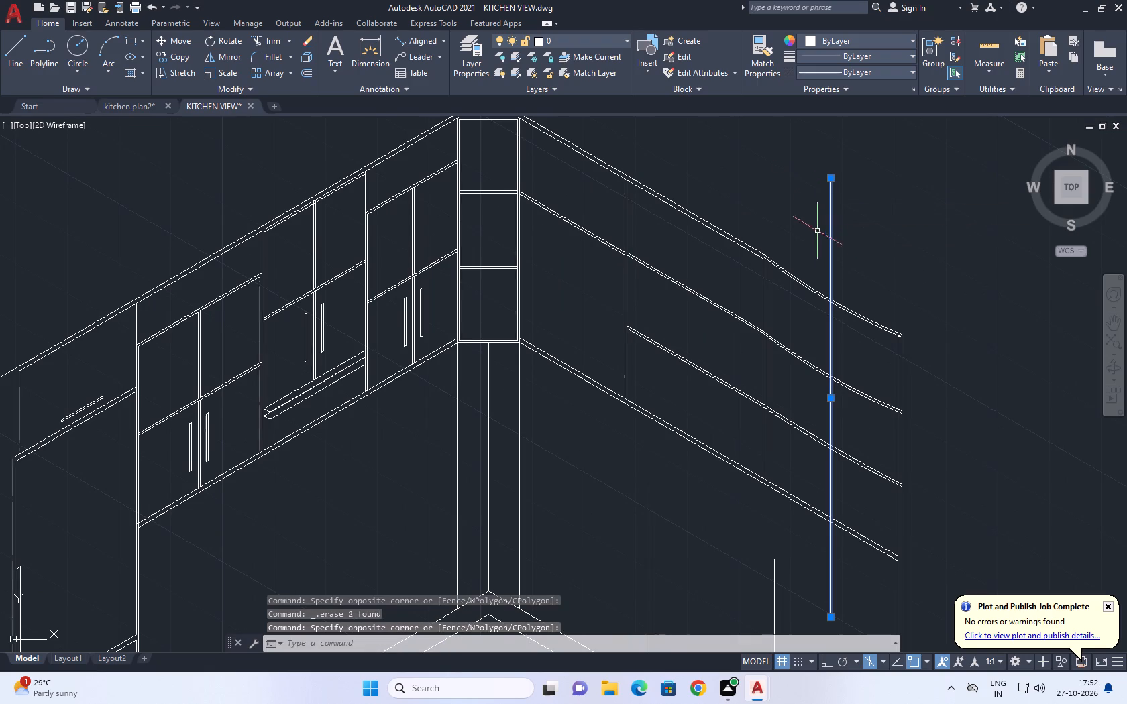
pyautogui.press('Delete')
# Examine the wireframe's empty lower wall area against the countertop and base cabinets of the coloured reference.
pyautogui.scroll(-2, 869, 275)
pyautogui.moveTo(893, 348); pyautogui.dragTo(832, 196, button='middle')
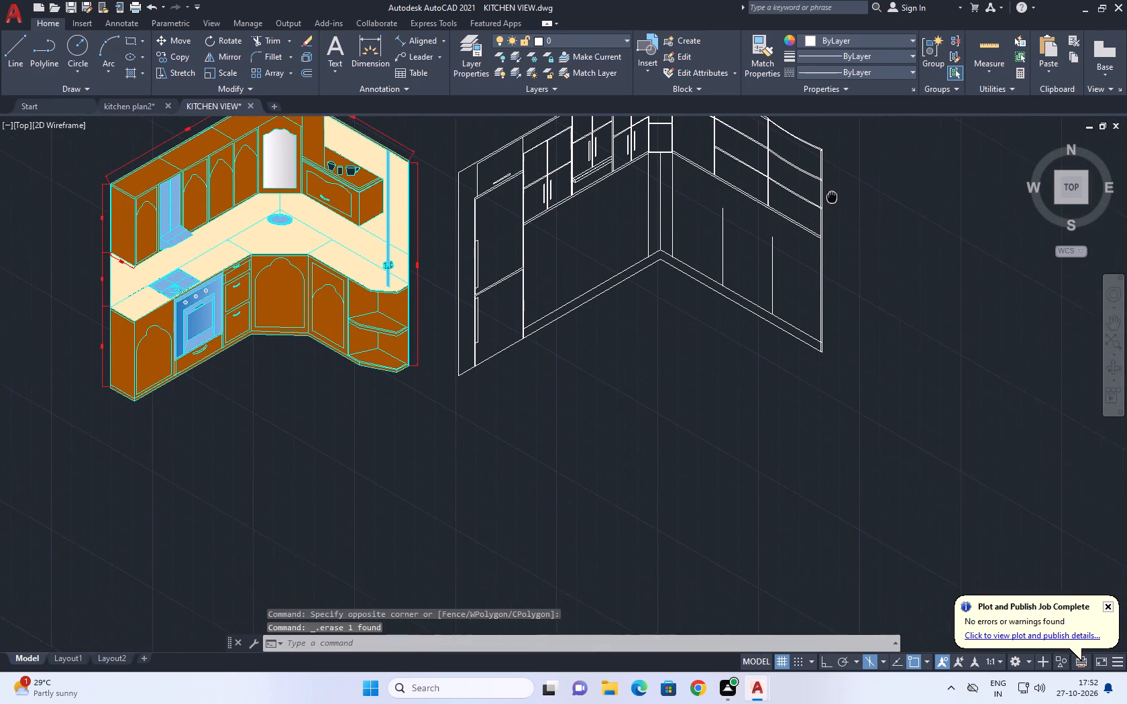
pyautogui.moveTo(832, 196); pyautogui.dragTo(827, 176, button='middle')
pyautogui.scroll(1, 827, 176)
pyautogui.moveTo(773, 183); pyautogui.dragTo(794, 270, button='middle')
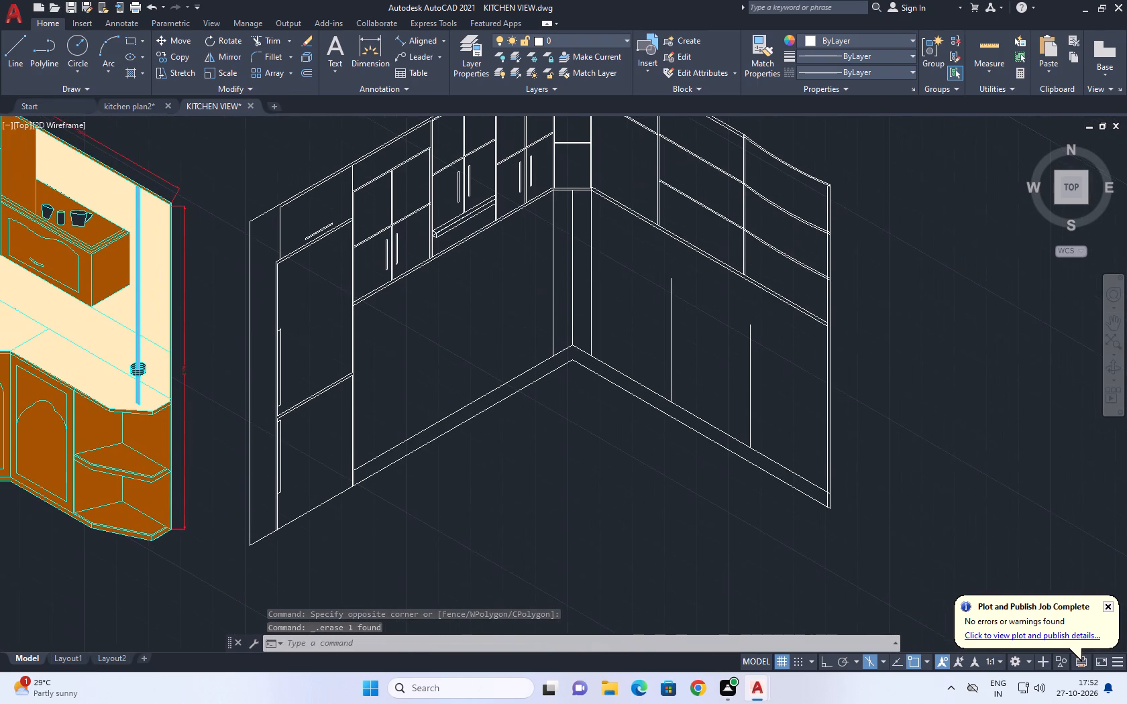
pyautogui.moveTo(641, 291); pyautogui.dragTo(688, 281, button='middle')
pyautogui.middleClick(688, 281)
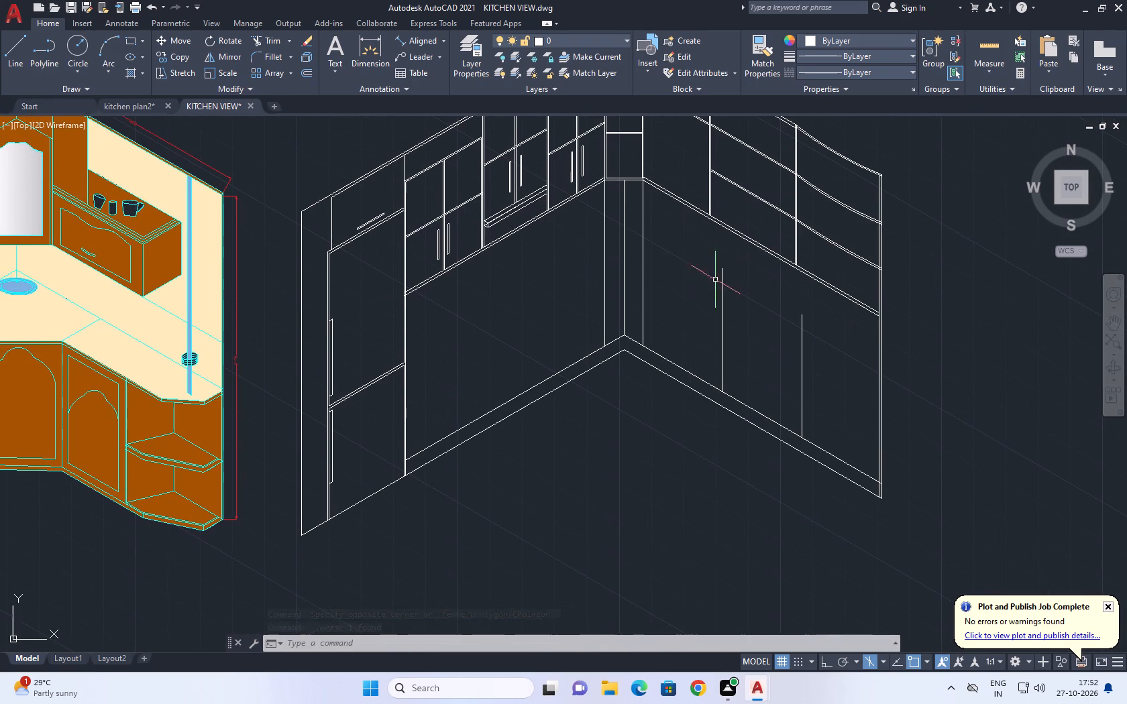
pyautogui.moveTo(375, 398); pyautogui.dragTo(482, 355, button='middle')
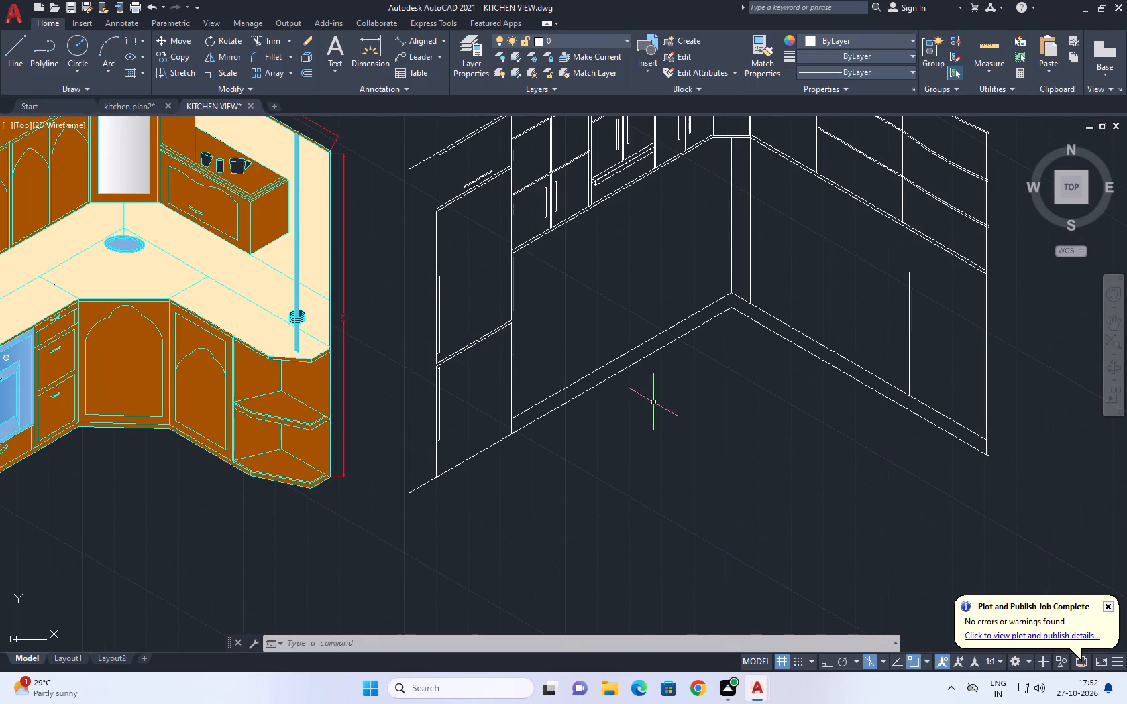
pyautogui.moveTo(715, 272); pyautogui.dragTo(657, 317, button='middle')
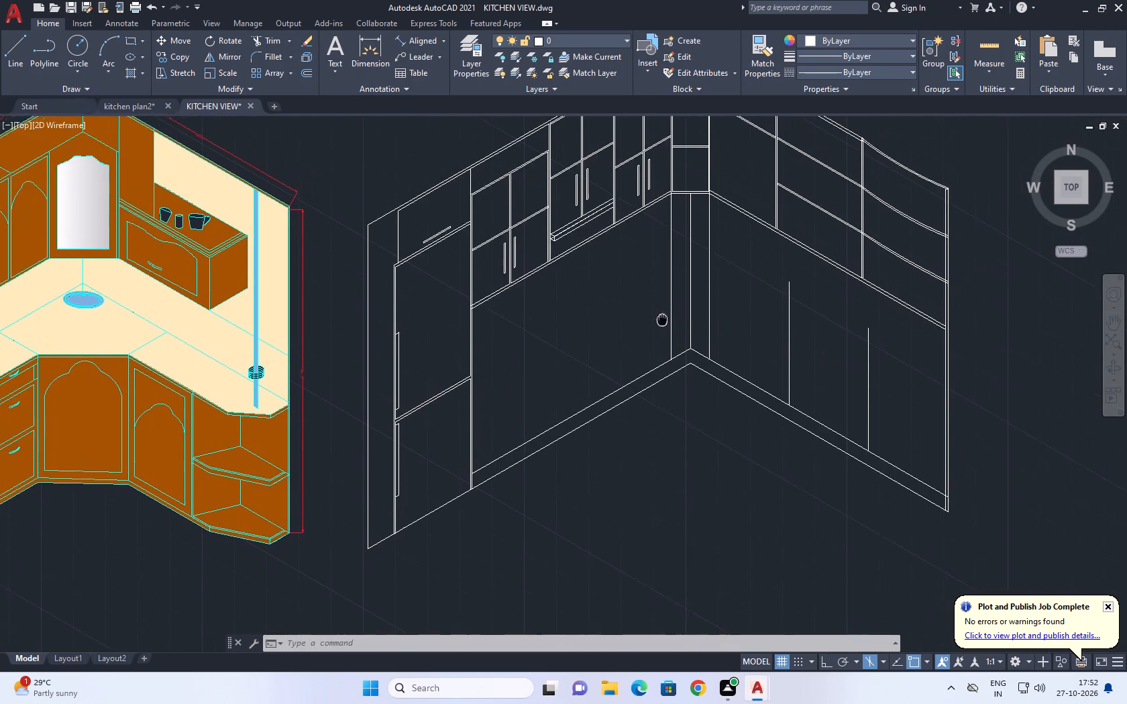
pyautogui.moveTo(657, 317); pyautogui.dragTo(618, 292, button='middle')
# Copy the bottom edge line of the right wall's upper cabinets 500 units straight down, with ortho on in the right isoplane.
pyautogui.scroll(1, 767, 225)
pyautogui.click(767, 223)
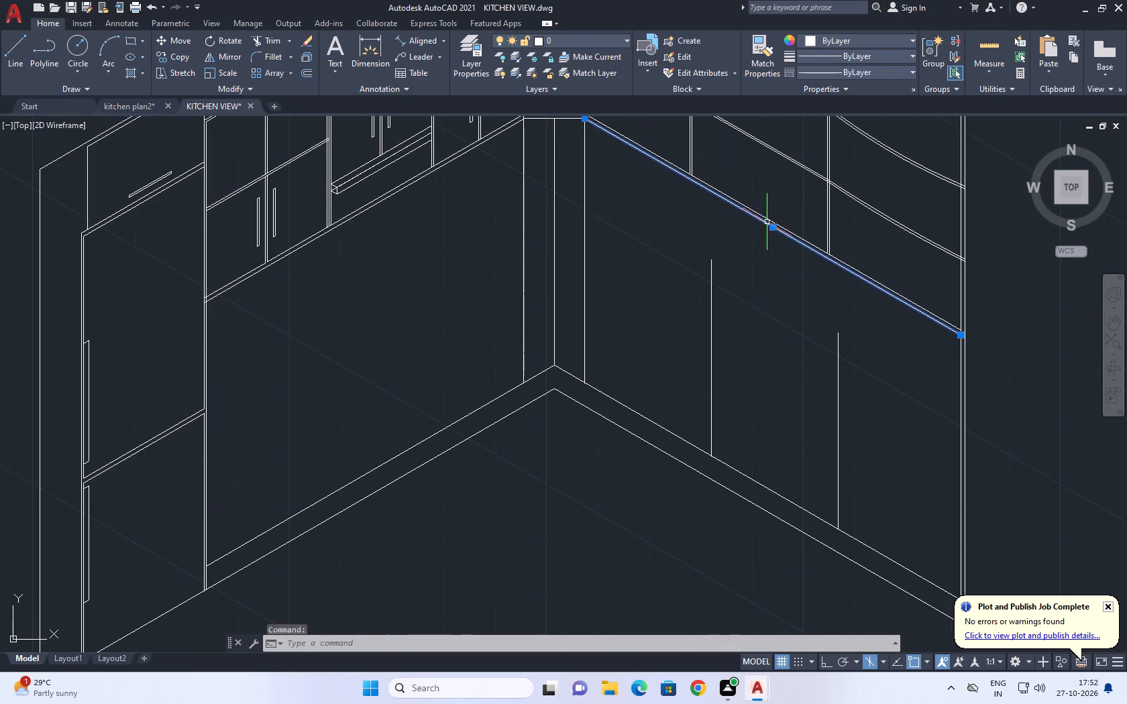
pyautogui.write('CO')
pyautogui.press('space')
pyautogui.moveTo(737, 222); pyautogui.dragTo(738, 234)
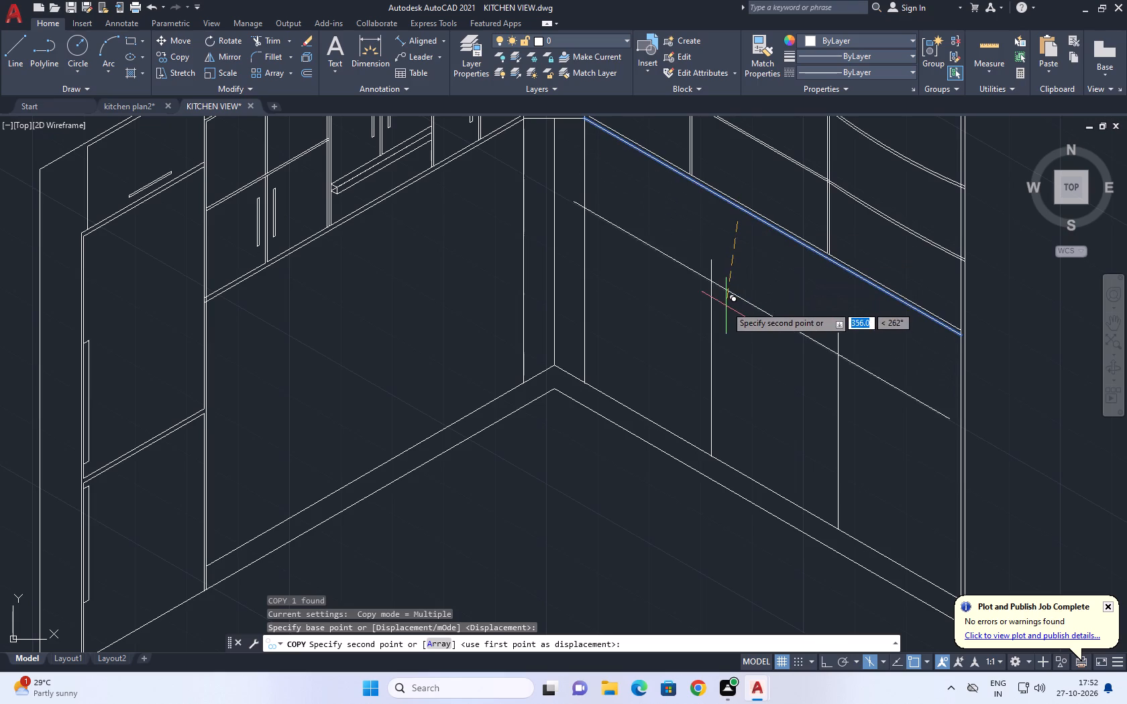
pyautogui.press('F5')
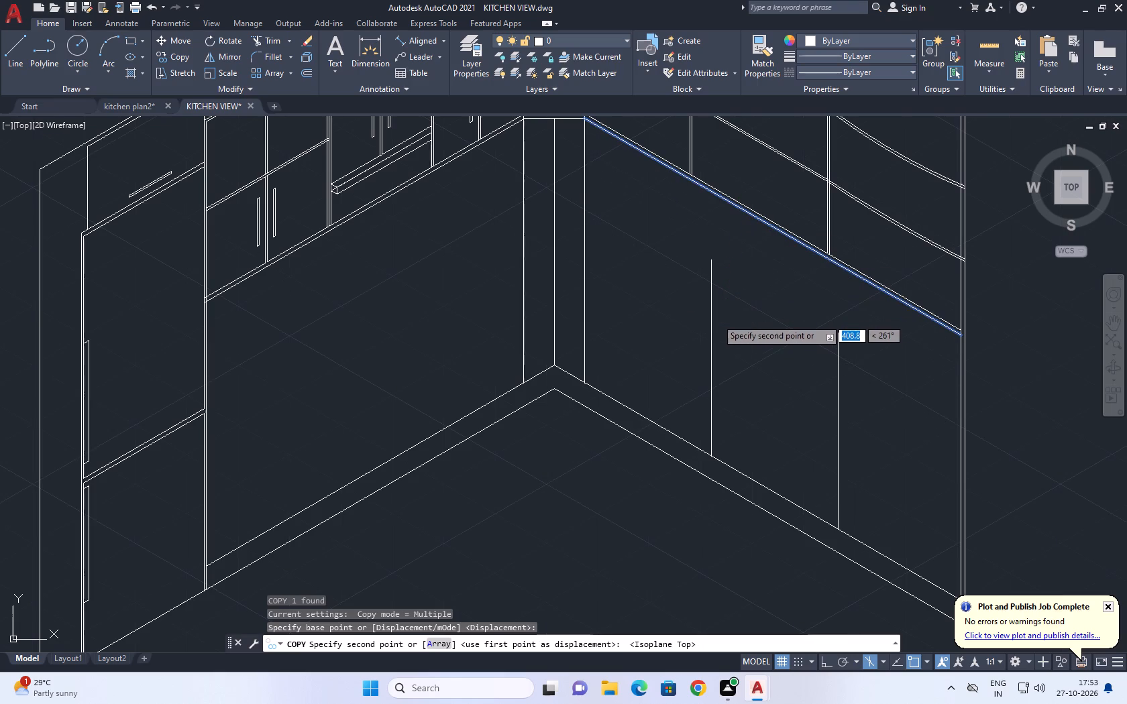
pyautogui.press('F8')
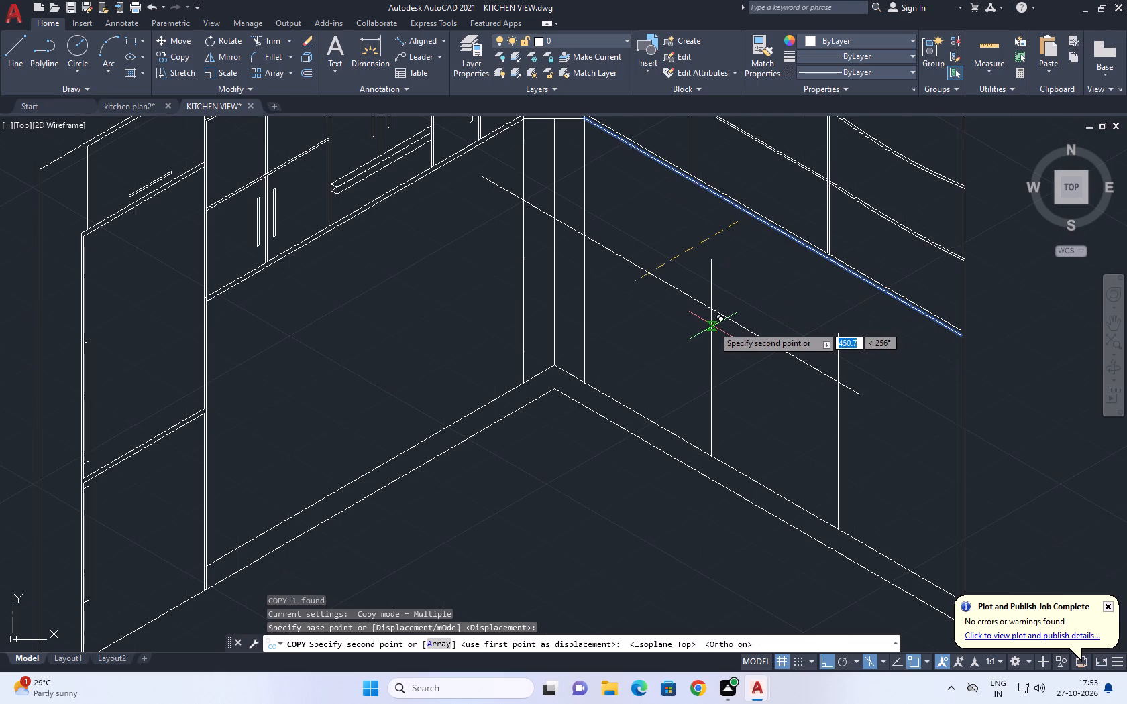
pyautogui.scroll(1, 710, 334)
pyautogui.middleClick(711, 334)
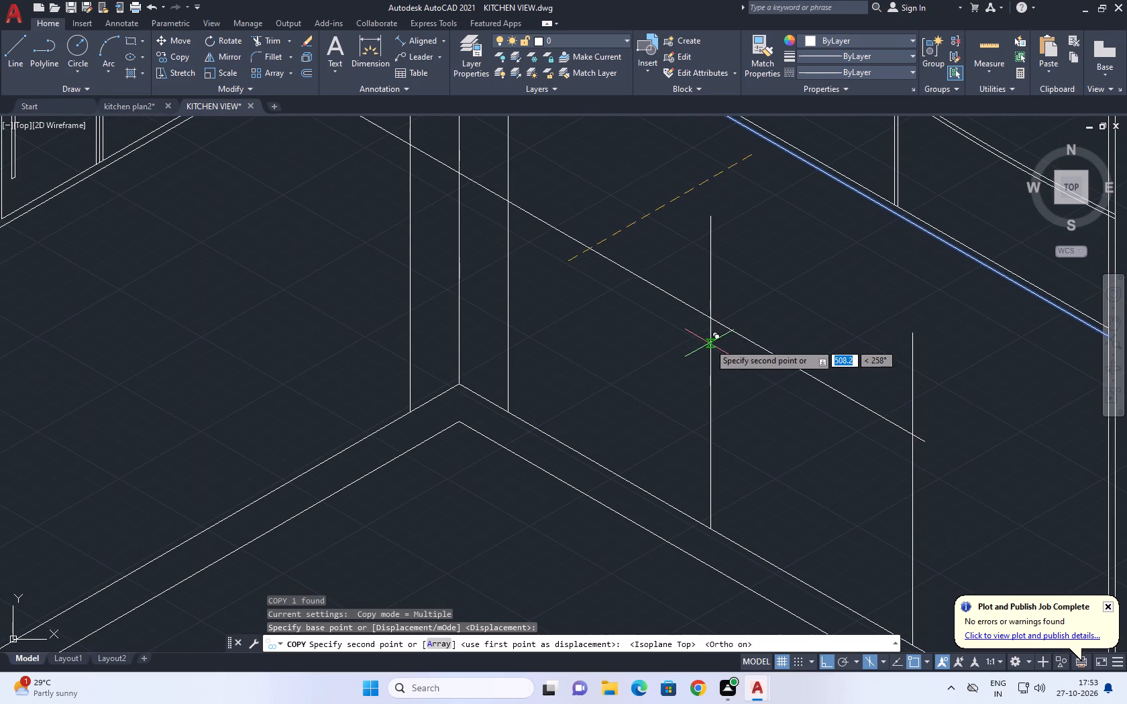
pyautogui.moveTo(704, 344); pyautogui.dragTo(657, 320, button='middle')
pyautogui.scroll(-2, 668, 330)
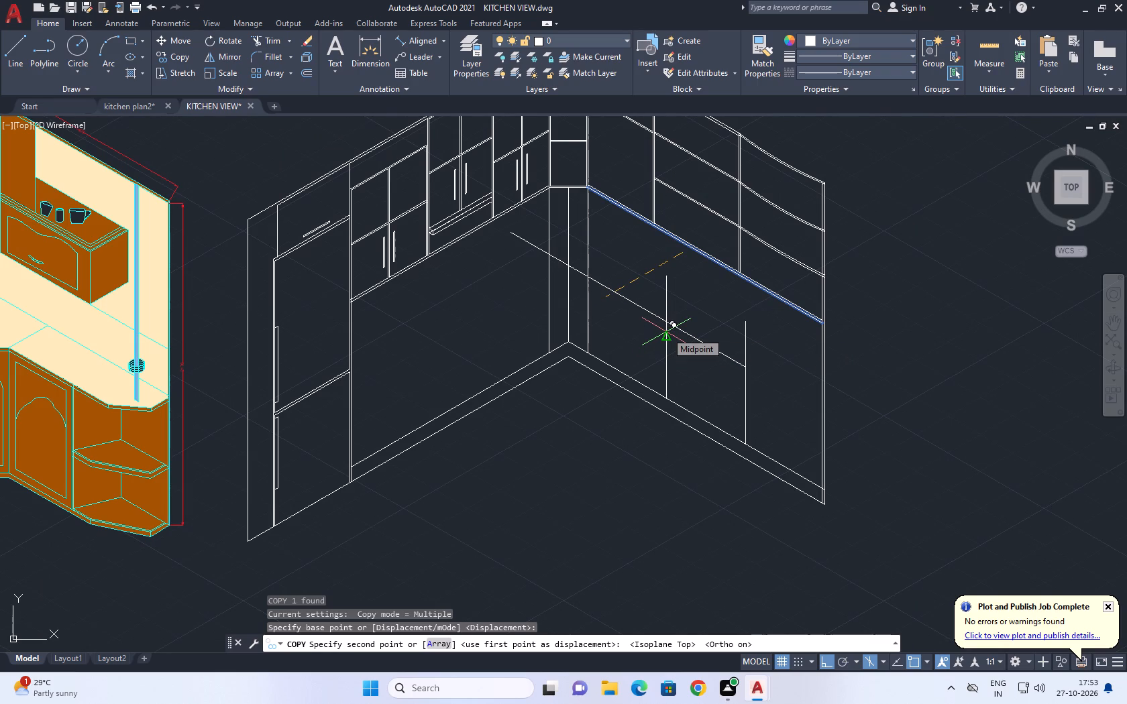
pyautogui.press('F5')
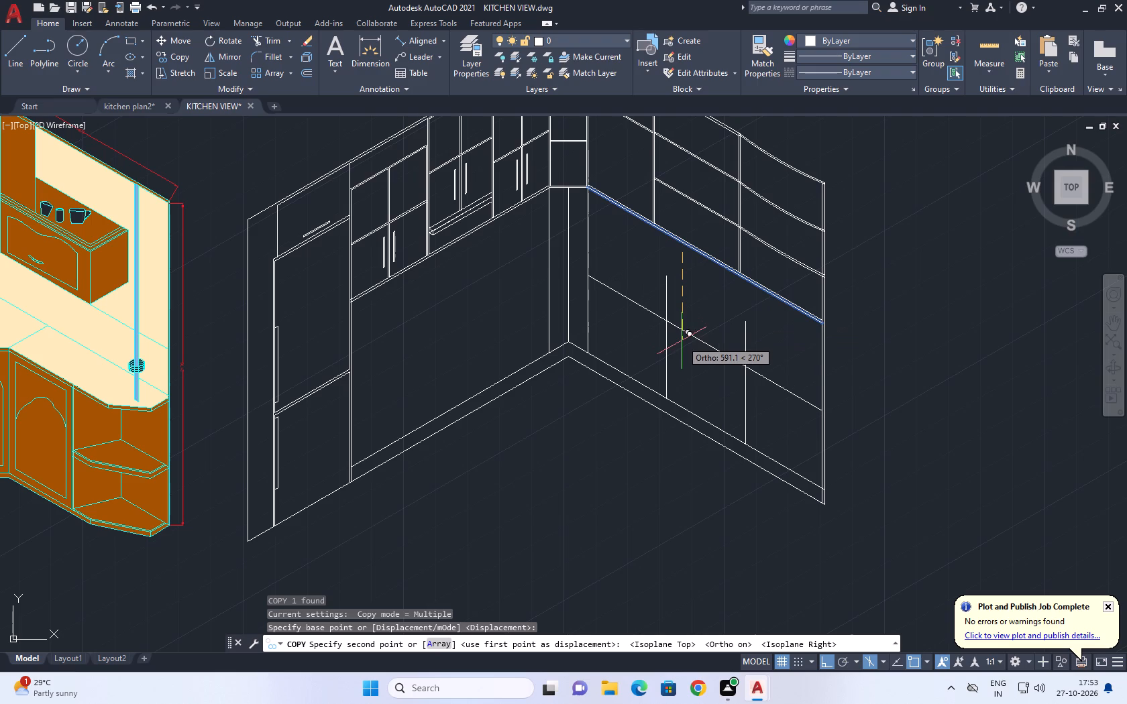
pyautogui.write('500')
pyautogui.press('Return')
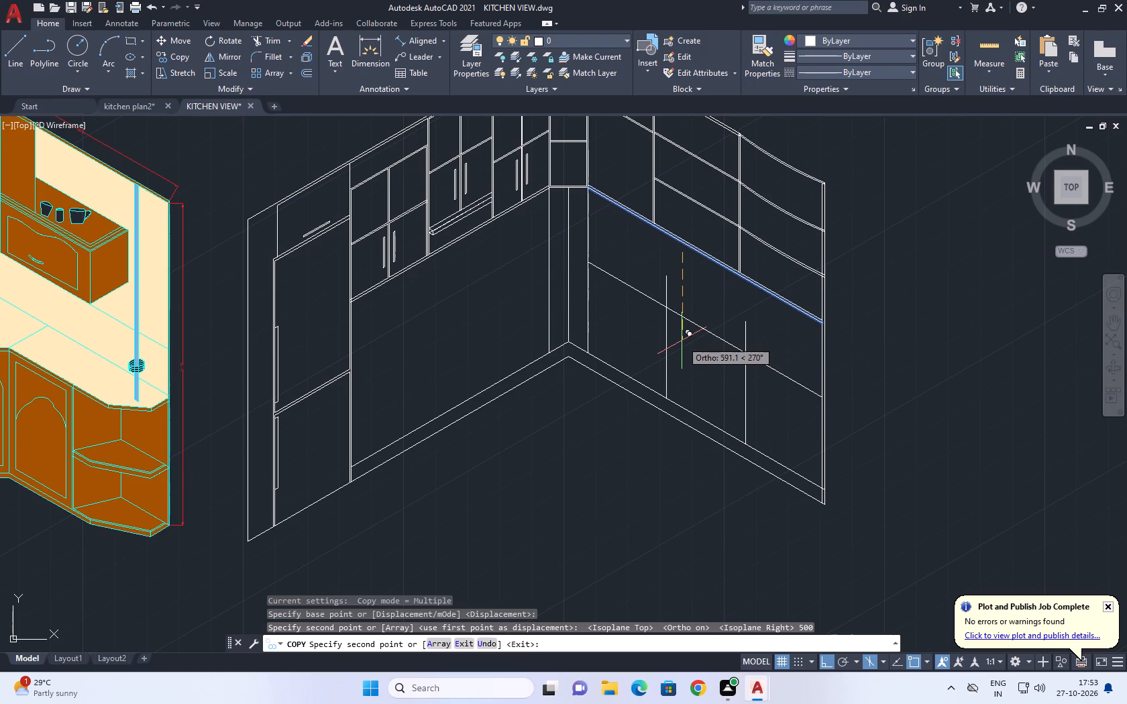
pyautogui.press('Escape')
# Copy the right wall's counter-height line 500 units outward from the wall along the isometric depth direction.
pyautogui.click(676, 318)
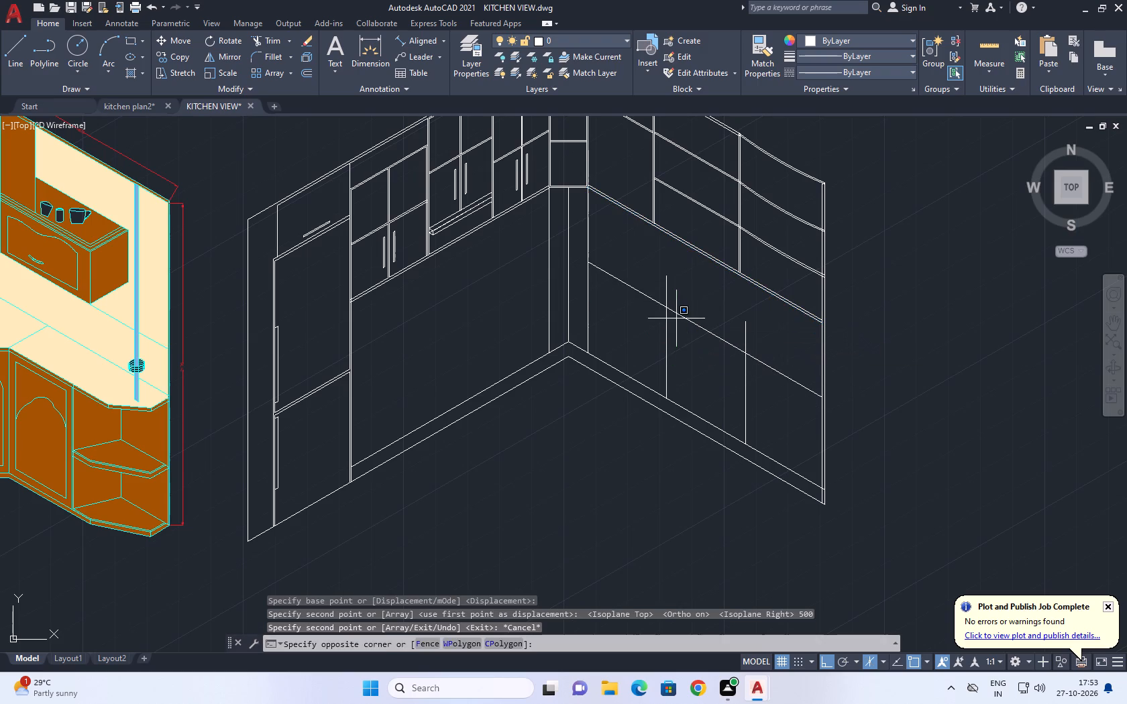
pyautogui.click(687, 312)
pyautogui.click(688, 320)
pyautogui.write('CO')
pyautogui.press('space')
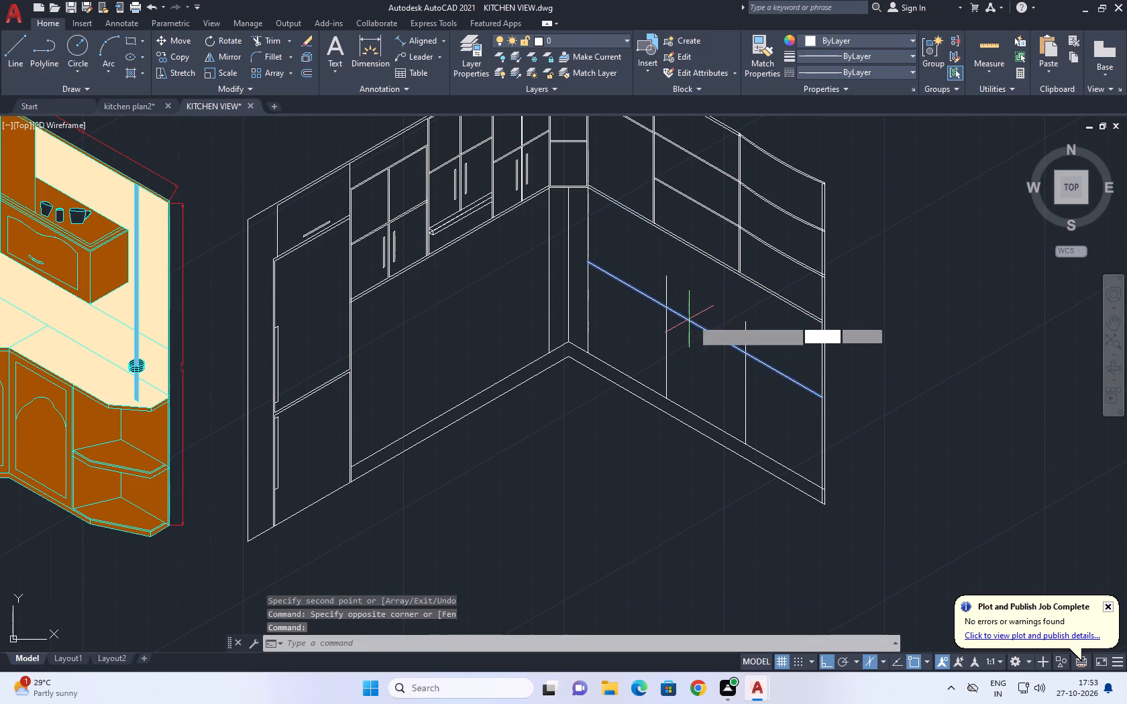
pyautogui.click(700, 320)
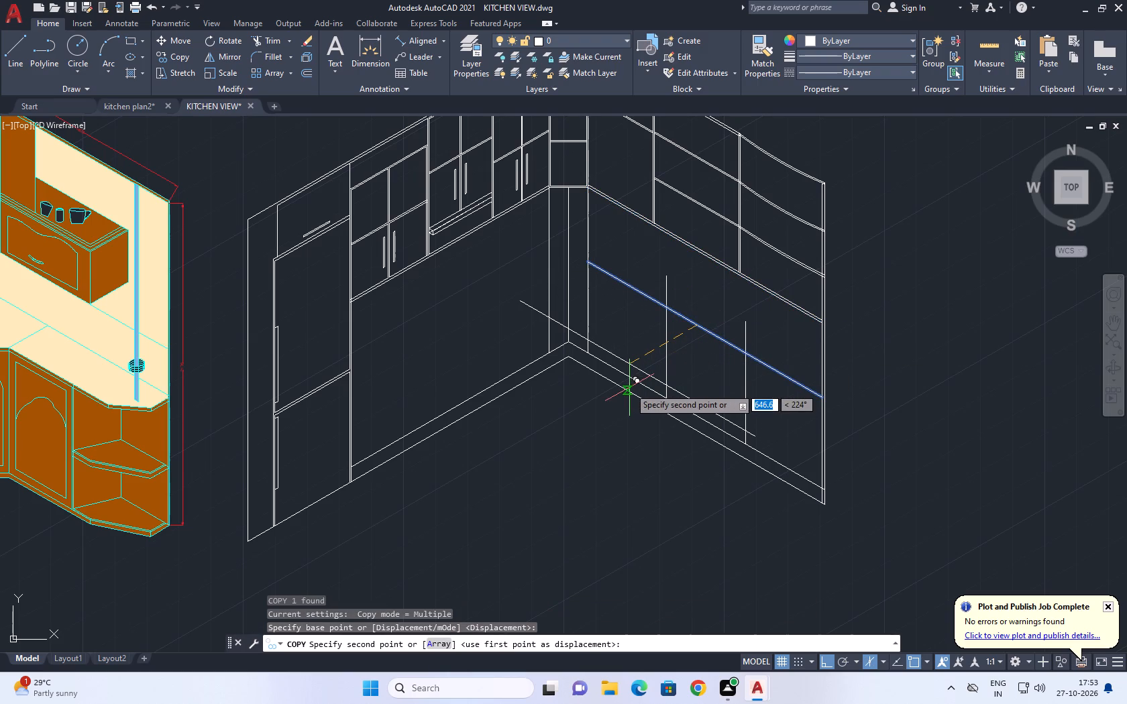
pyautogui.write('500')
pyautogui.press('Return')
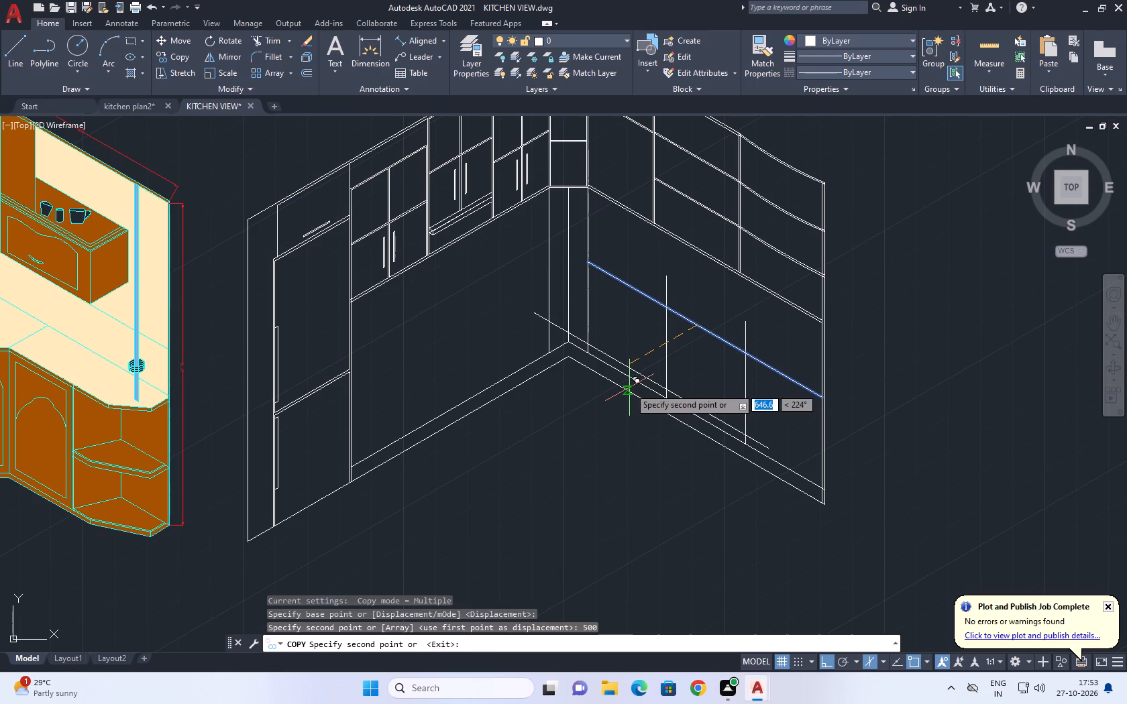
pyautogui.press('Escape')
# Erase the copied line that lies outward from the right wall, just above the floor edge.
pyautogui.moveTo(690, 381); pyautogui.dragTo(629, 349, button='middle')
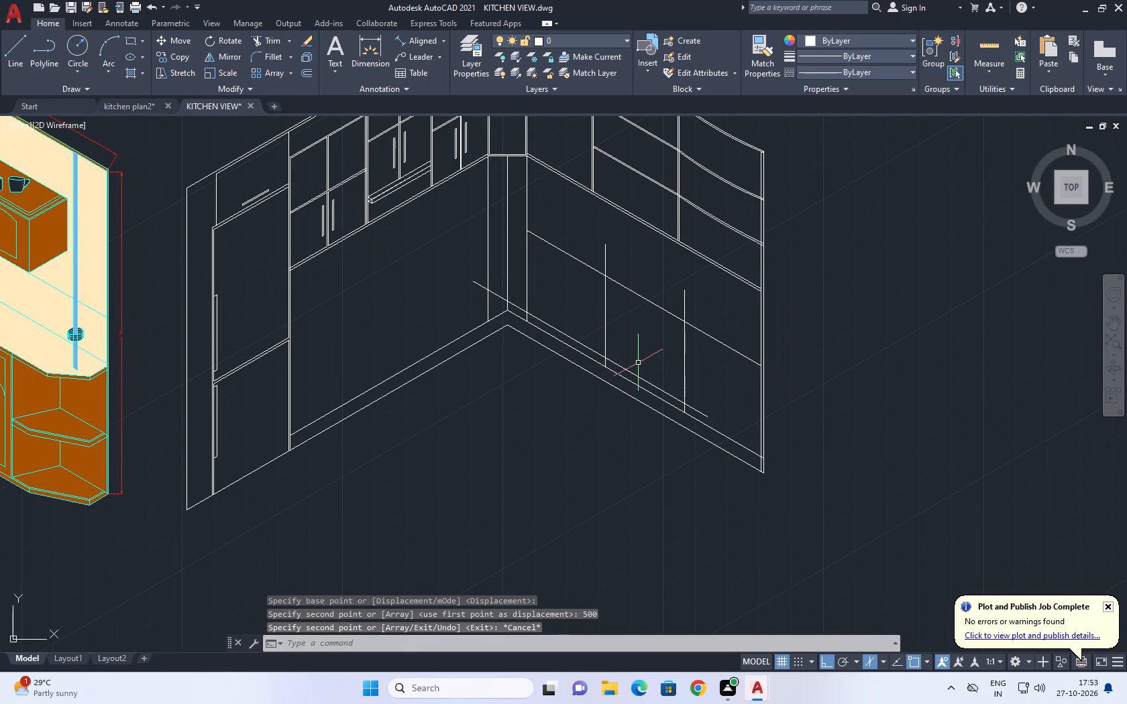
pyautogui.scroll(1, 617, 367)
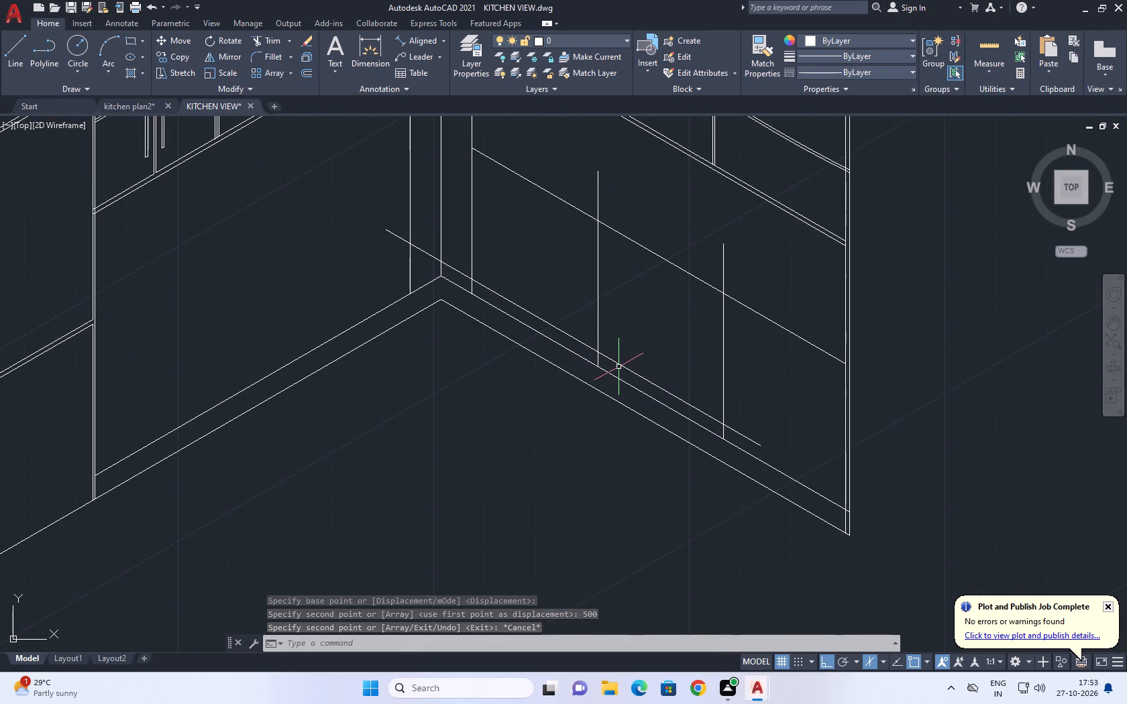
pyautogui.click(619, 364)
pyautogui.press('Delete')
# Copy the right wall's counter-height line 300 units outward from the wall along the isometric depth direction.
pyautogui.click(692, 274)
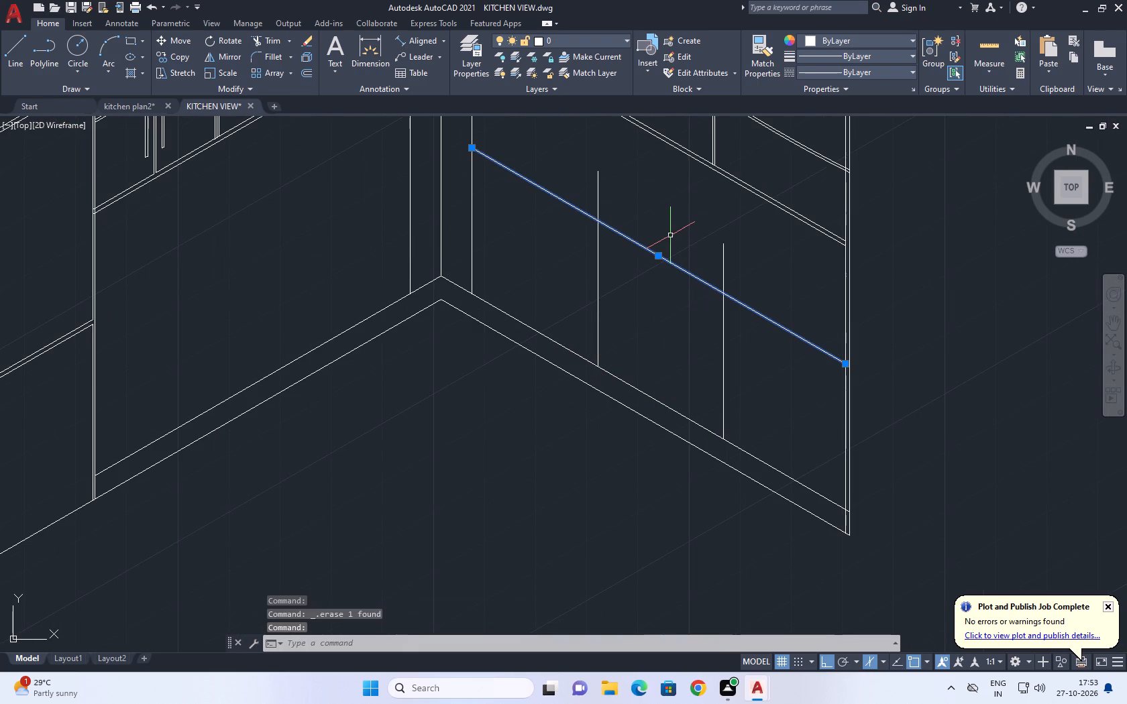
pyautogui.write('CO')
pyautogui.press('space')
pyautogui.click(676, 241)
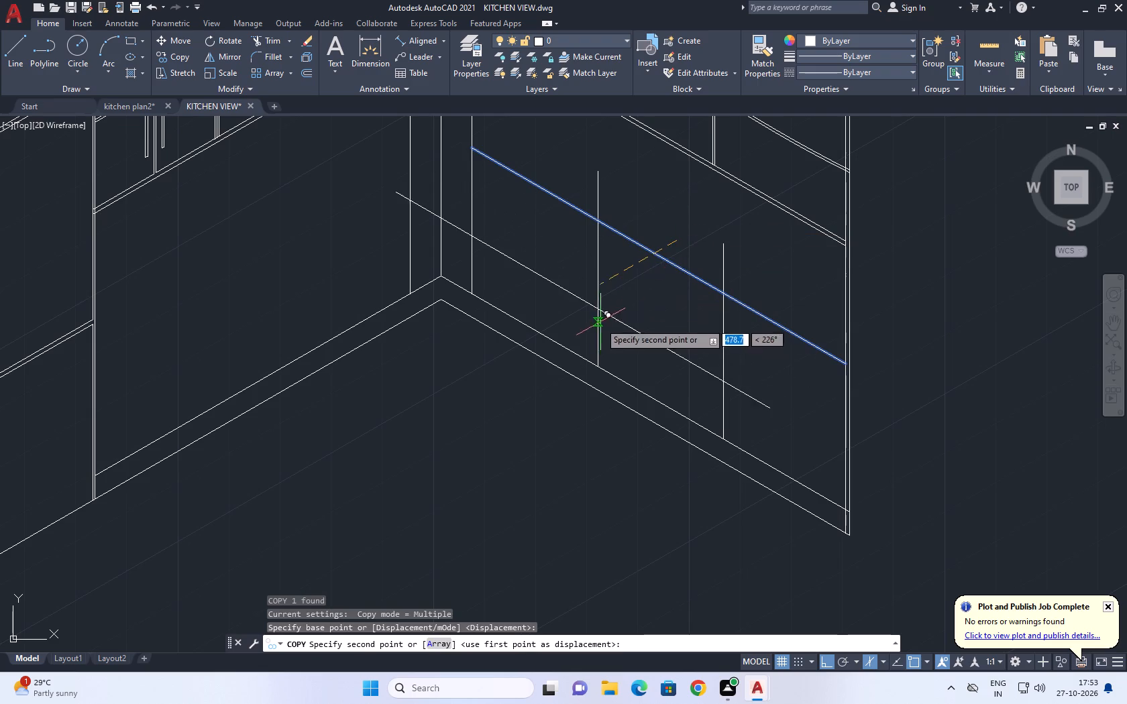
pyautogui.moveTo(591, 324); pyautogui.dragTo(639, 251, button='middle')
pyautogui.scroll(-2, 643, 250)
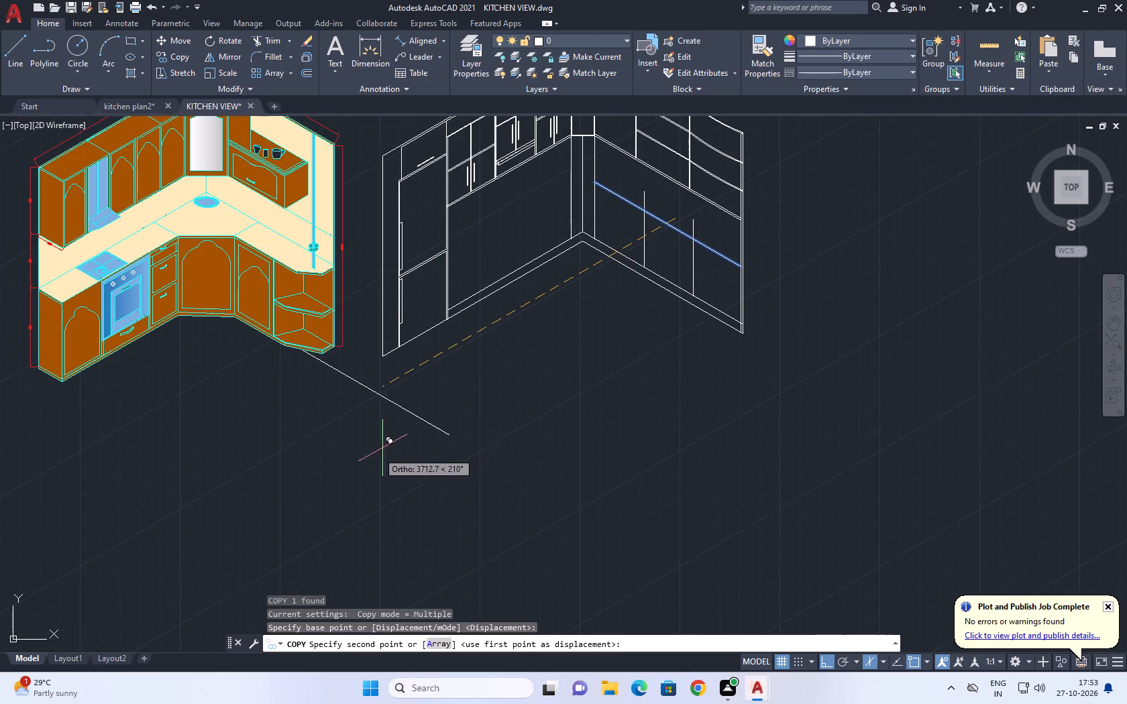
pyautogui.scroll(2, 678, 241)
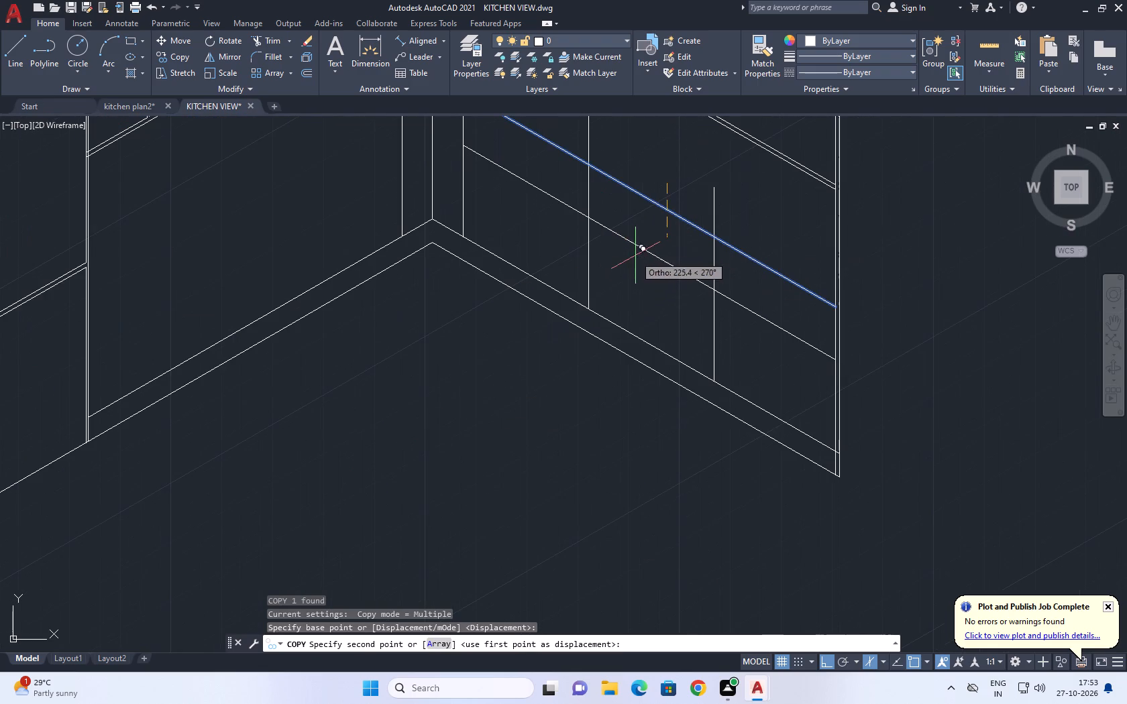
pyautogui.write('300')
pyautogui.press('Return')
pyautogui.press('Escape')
# Trim the two vertical divider lines above the right wall's counter-height line and erase the leftover stub.
pyautogui.scroll(1, 639, 266)
pyautogui.scroll(-2, 643, 271)
pyautogui.moveTo(640, 271); pyautogui.dragTo(639, 278, button='middle')
pyautogui.write('TR')
pyautogui.press('space')
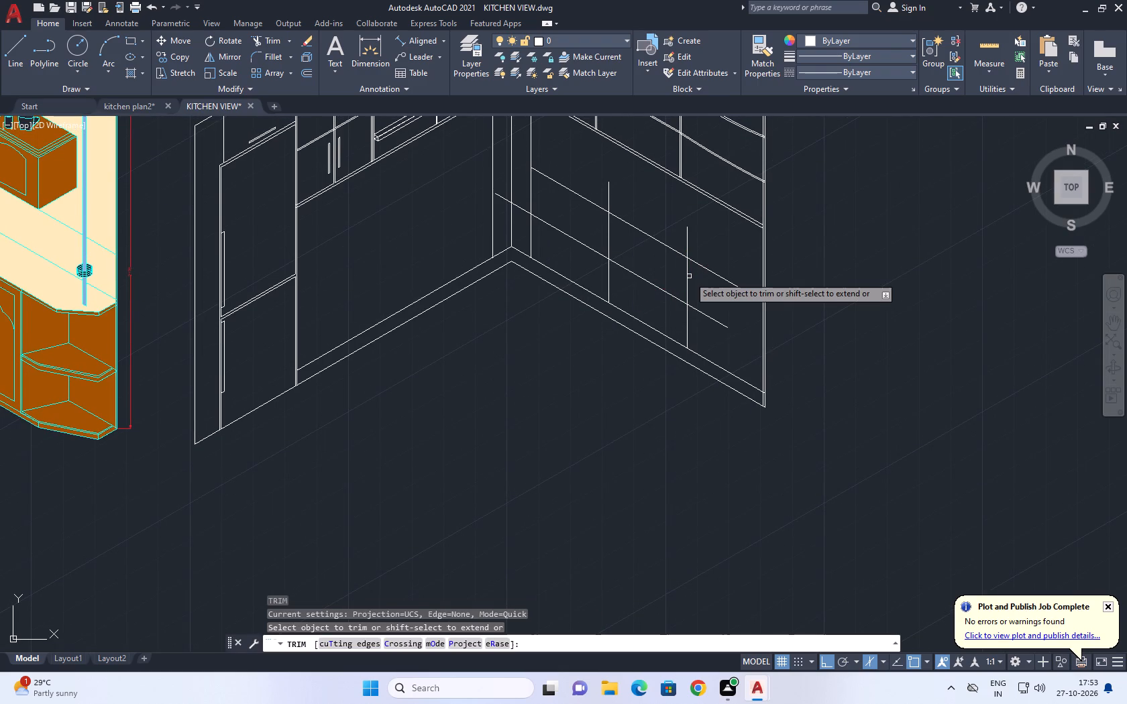
pyautogui.scroll(1, 694, 278)
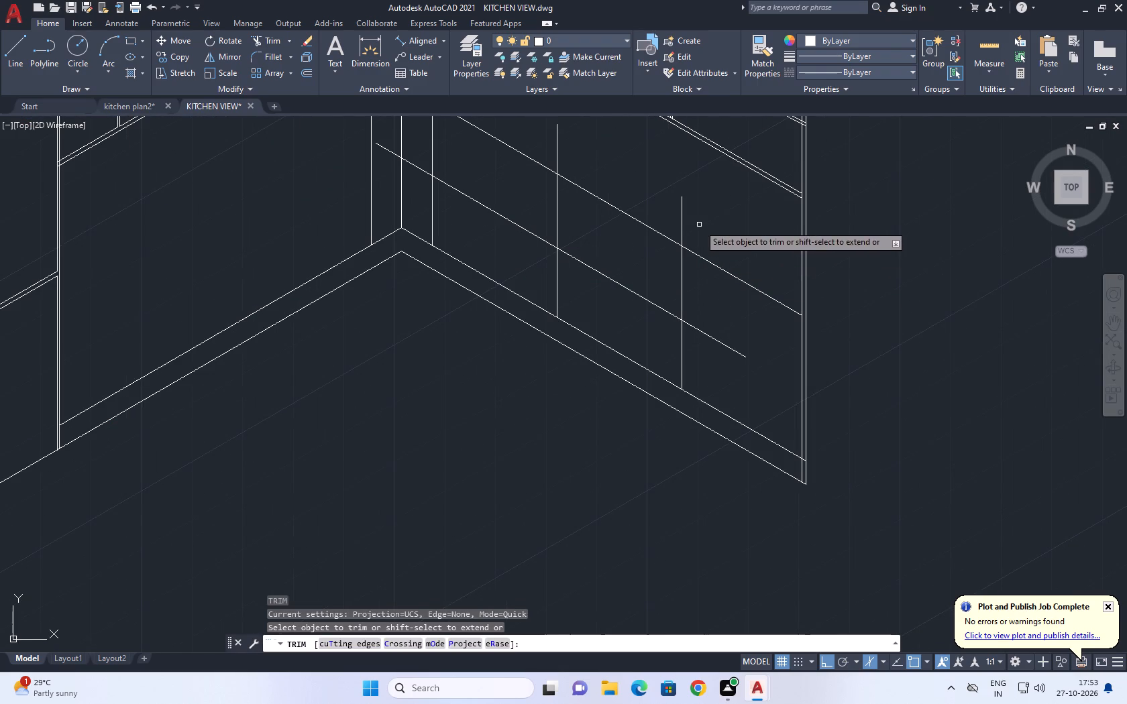
pyautogui.click(699, 225)
pyautogui.click(538, 141)
pyautogui.moveTo(651, 216); pyautogui.dragTo(699, 280, button='middle')
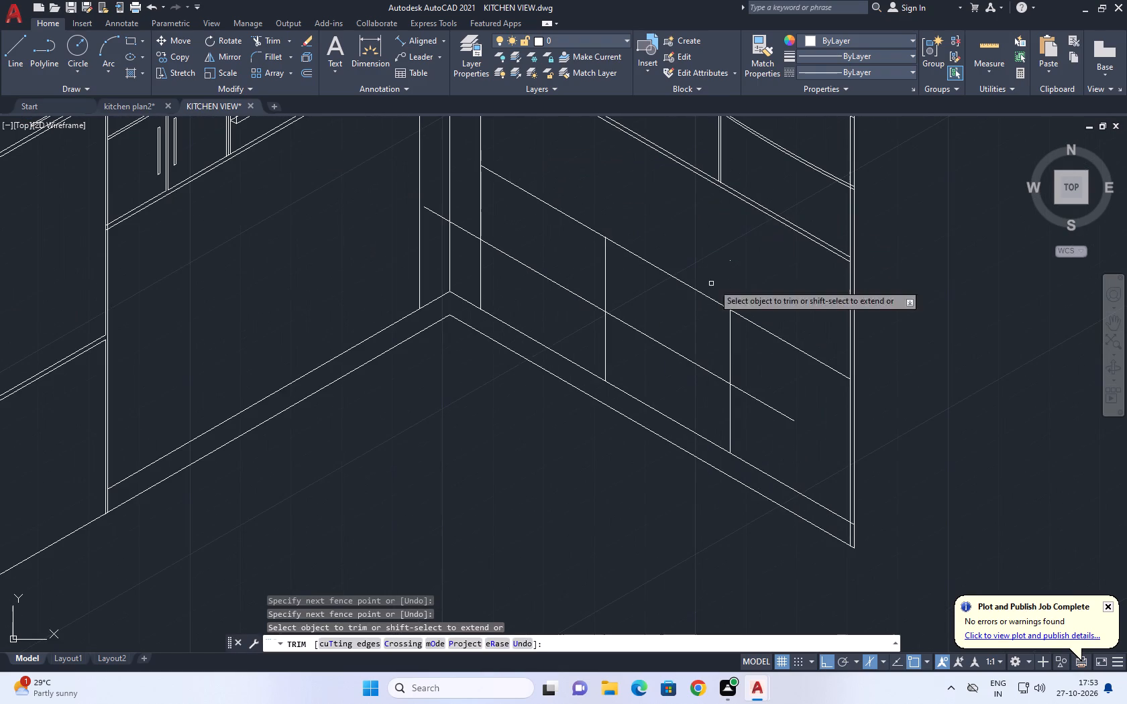
pyautogui.click(729, 259)
pyautogui.click(733, 264)
pyautogui.scroll(2, 726, 265)
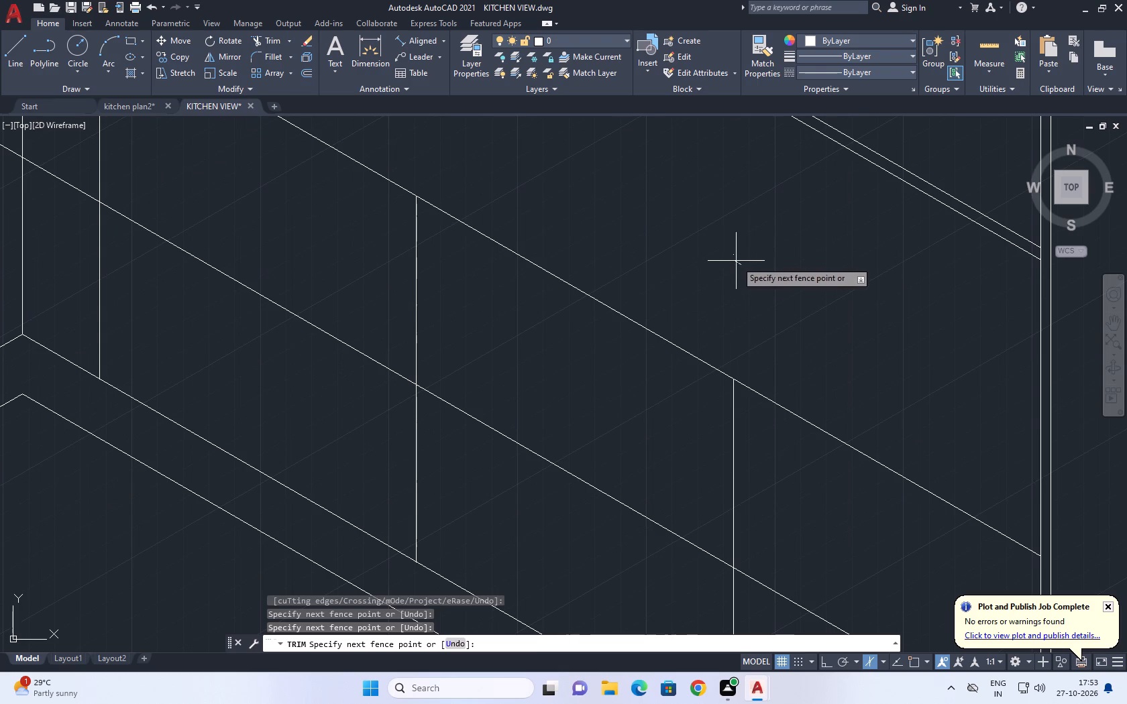
pyautogui.click(729, 243)
pyautogui.press('Escape')
pyautogui.click(767, 284)
pyautogui.click(716, 243)
pyautogui.press('Delete')
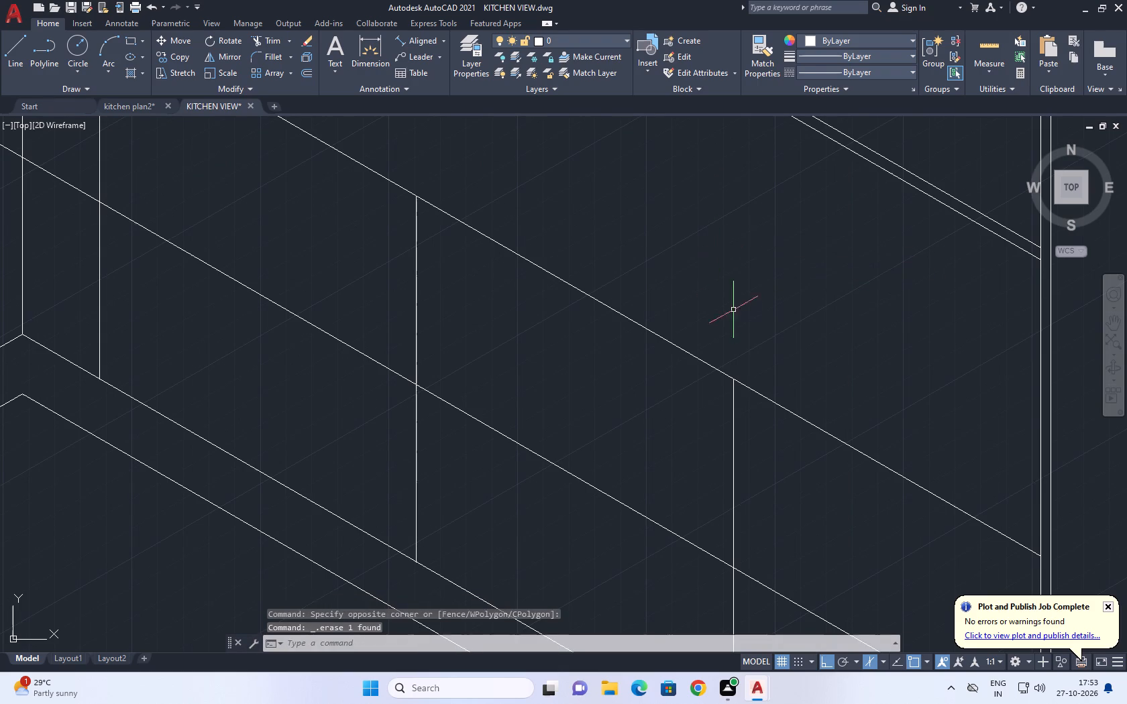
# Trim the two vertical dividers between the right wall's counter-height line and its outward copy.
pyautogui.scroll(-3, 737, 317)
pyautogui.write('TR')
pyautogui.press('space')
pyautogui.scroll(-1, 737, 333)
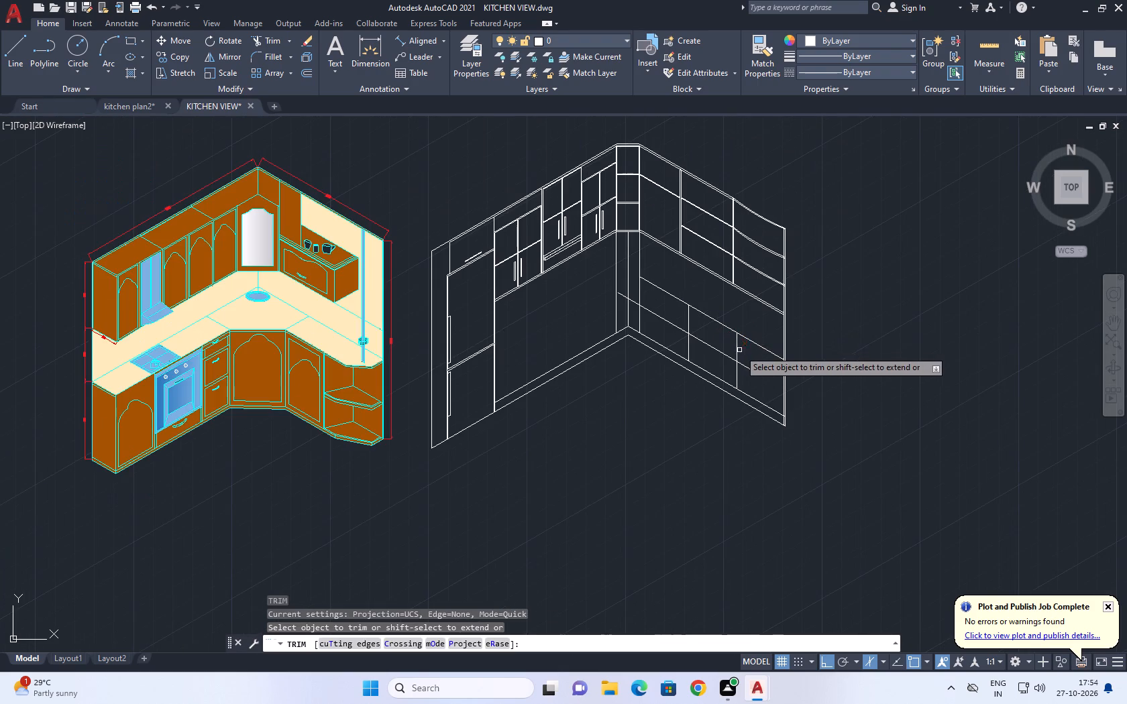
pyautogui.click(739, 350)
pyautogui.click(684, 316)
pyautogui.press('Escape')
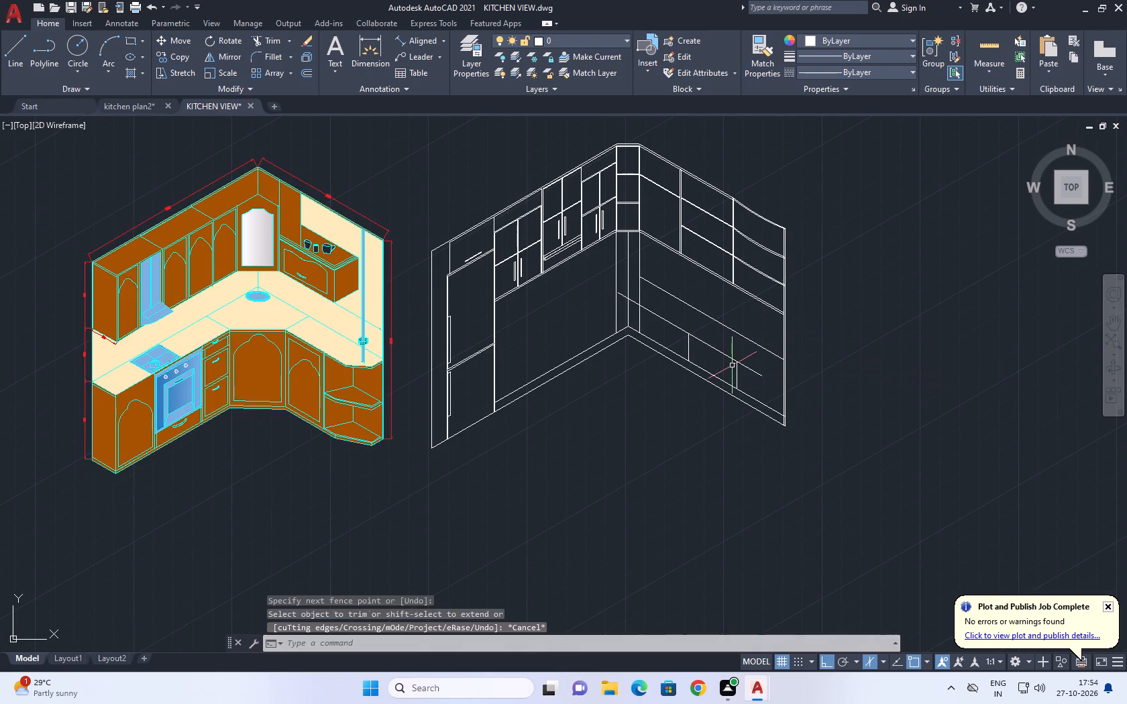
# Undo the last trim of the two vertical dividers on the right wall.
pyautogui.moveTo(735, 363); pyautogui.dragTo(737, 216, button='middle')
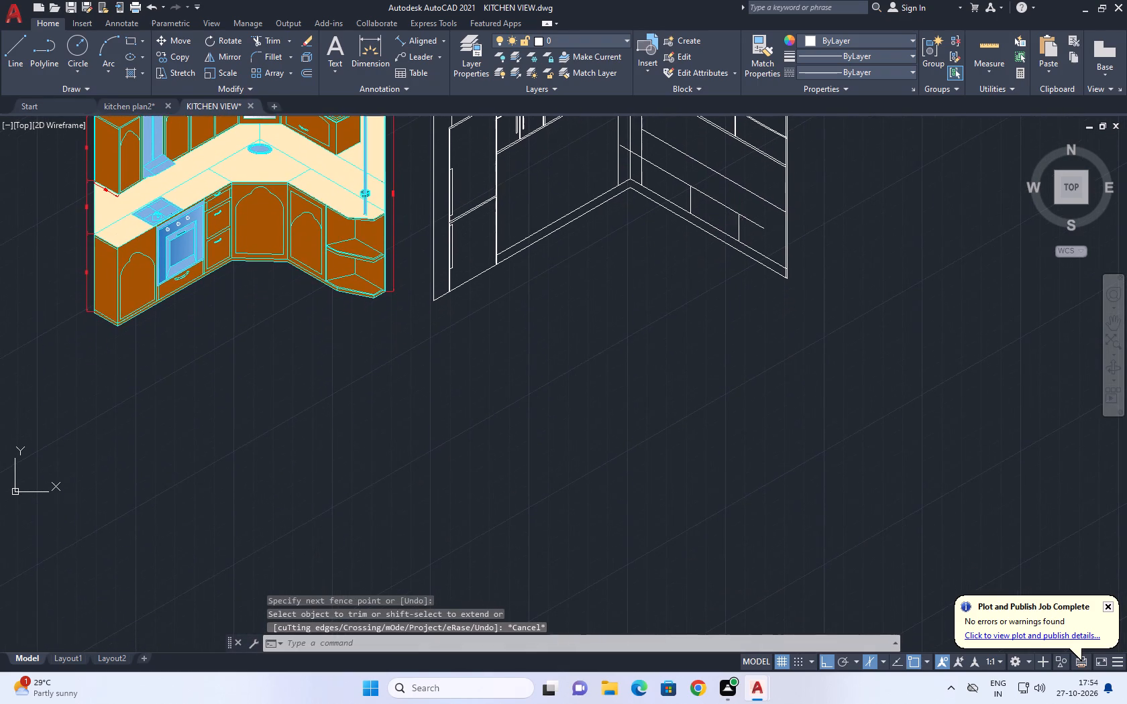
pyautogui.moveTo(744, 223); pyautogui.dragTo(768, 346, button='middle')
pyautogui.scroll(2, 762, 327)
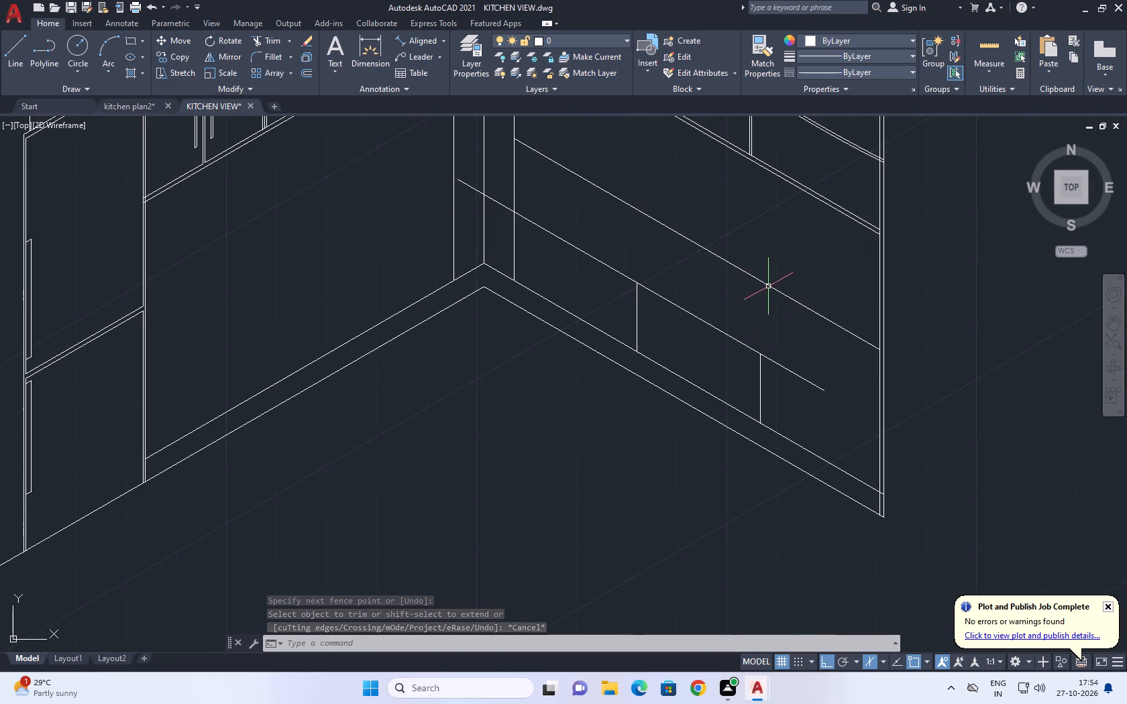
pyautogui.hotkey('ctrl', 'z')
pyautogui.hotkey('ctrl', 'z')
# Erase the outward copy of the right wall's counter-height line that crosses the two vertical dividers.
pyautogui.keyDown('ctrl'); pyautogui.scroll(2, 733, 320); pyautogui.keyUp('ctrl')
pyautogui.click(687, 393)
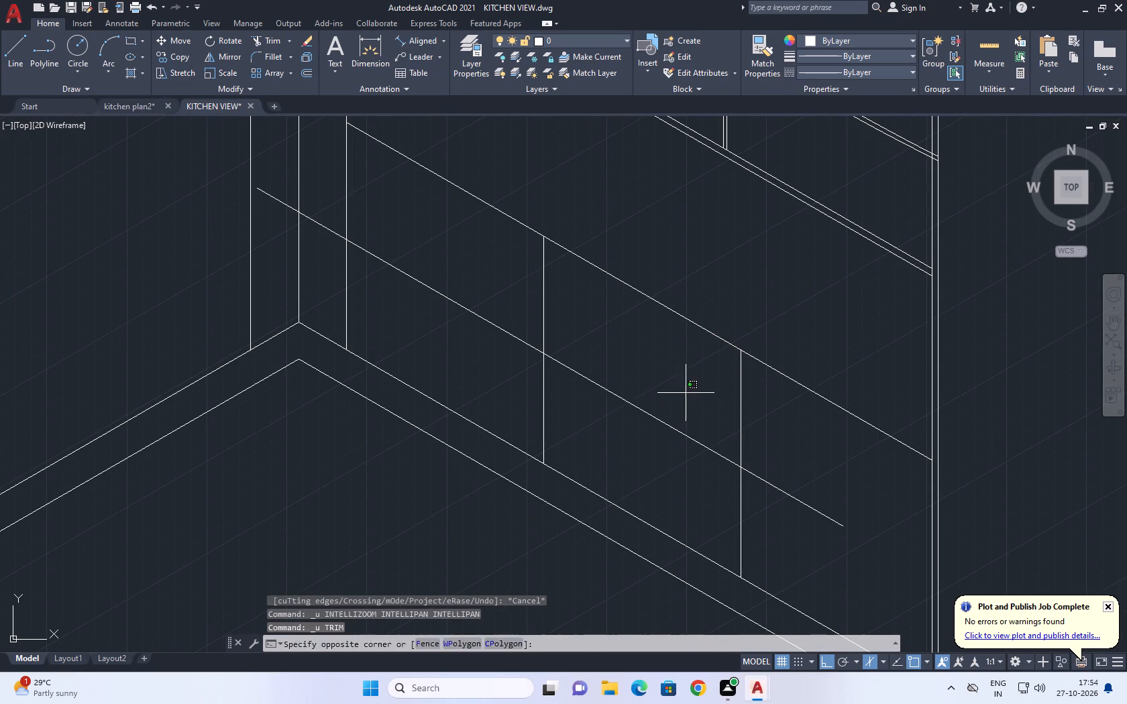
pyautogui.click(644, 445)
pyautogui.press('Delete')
# Move the right wall's counter-height line 100 units straight up.
pyautogui.click(704, 329)
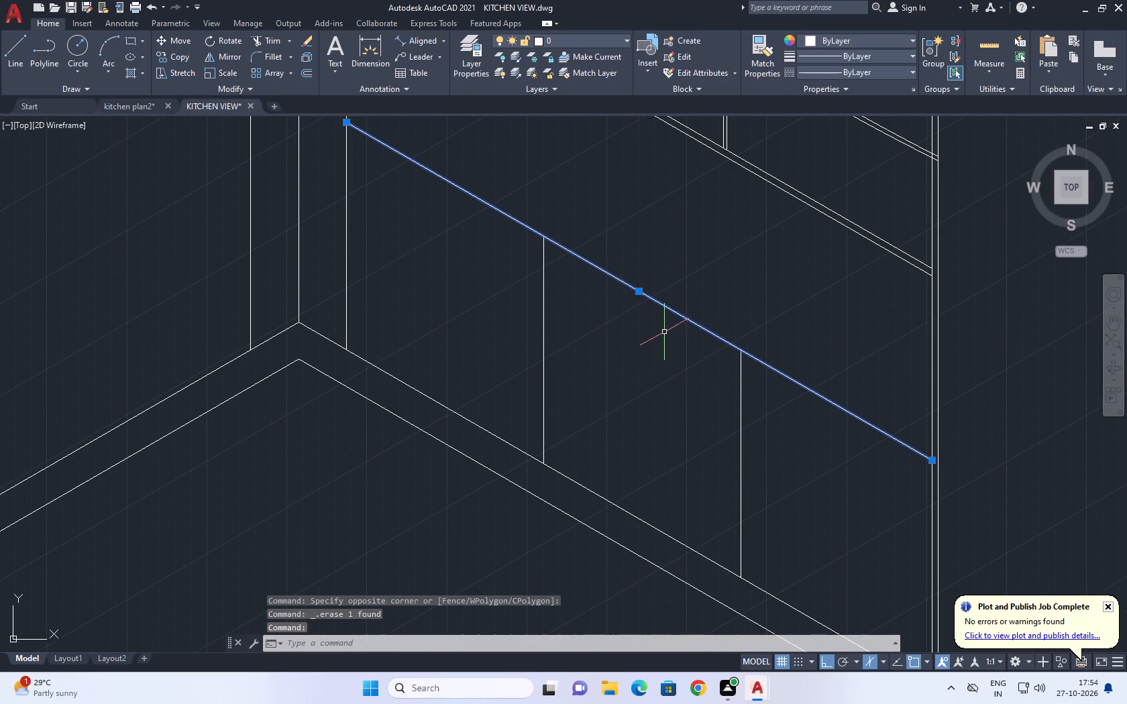
pyautogui.write('M')
pyautogui.press('space')
pyautogui.click(681, 348)
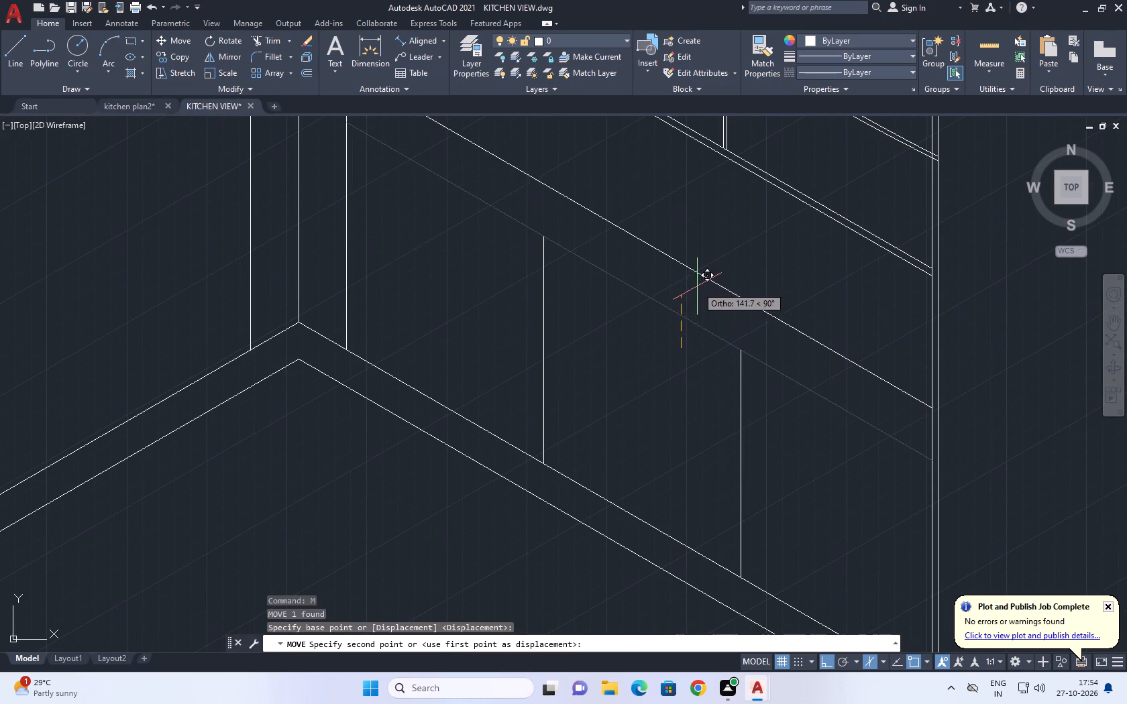
pyautogui.moveTo(699, 282); pyautogui.dragTo(687, 351, button='middle')
pyautogui.scroll(-1, 688, 353)
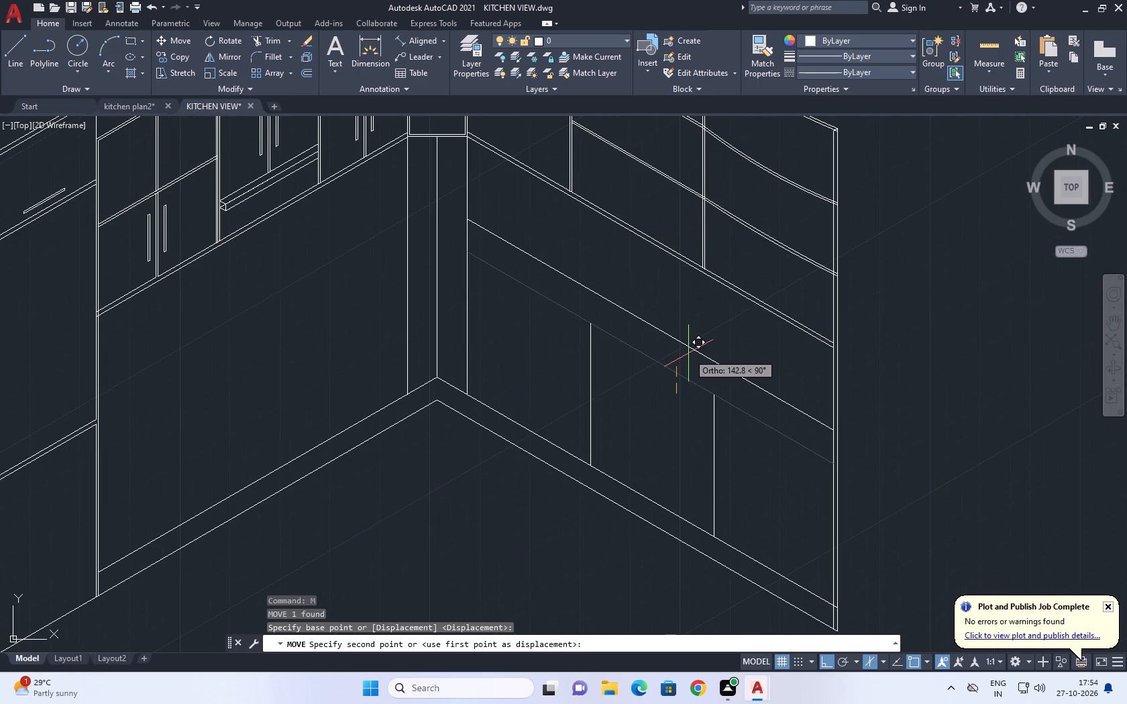
pyautogui.press('5')
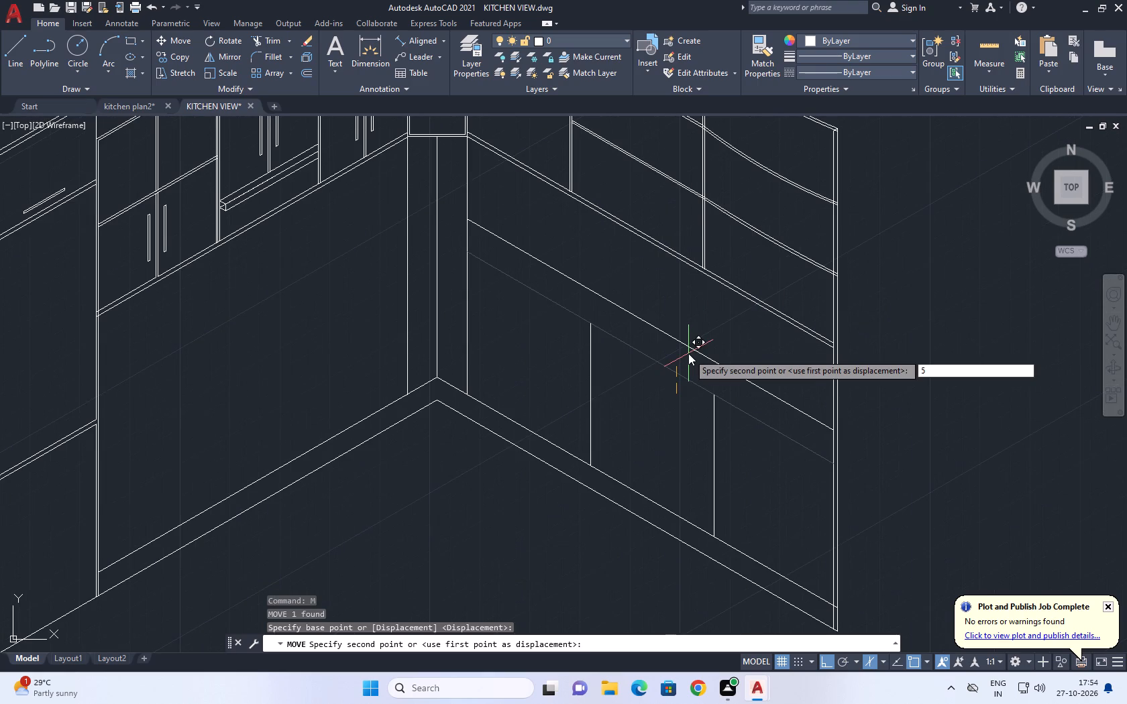
pyautogui.press('BackSpace')
pyautogui.write('100')
pyautogui.press('Return')
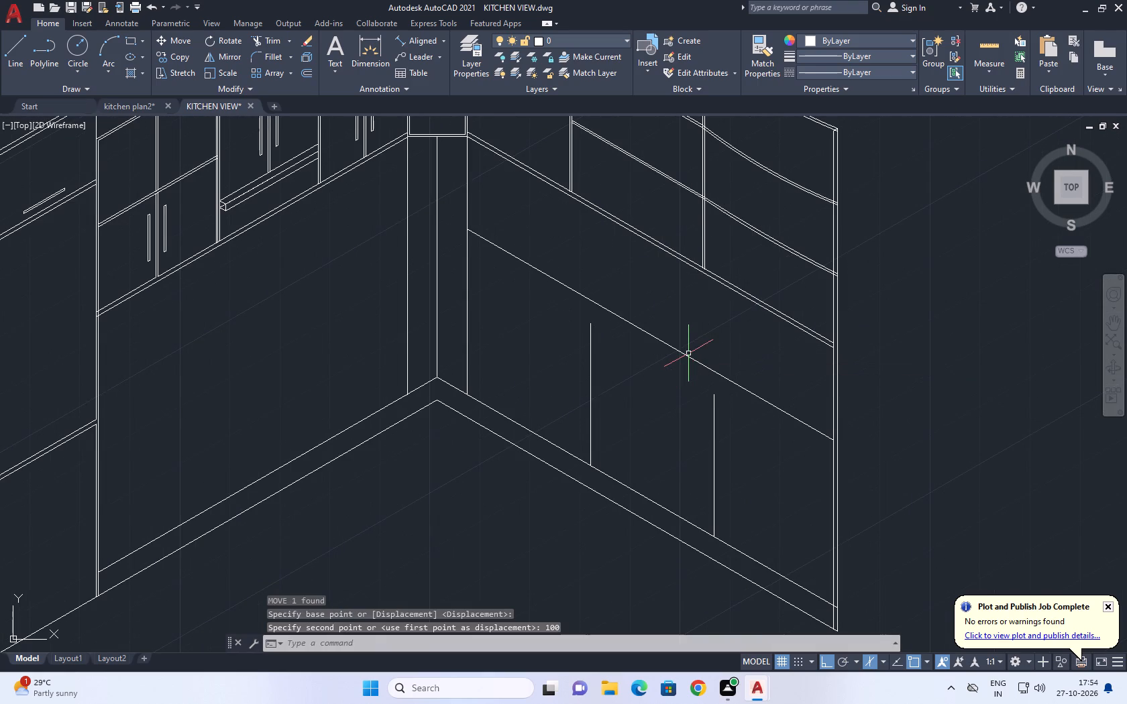
# Move the right wall's counter-height line a further 100 units straight up.
pyautogui.click(682, 351)
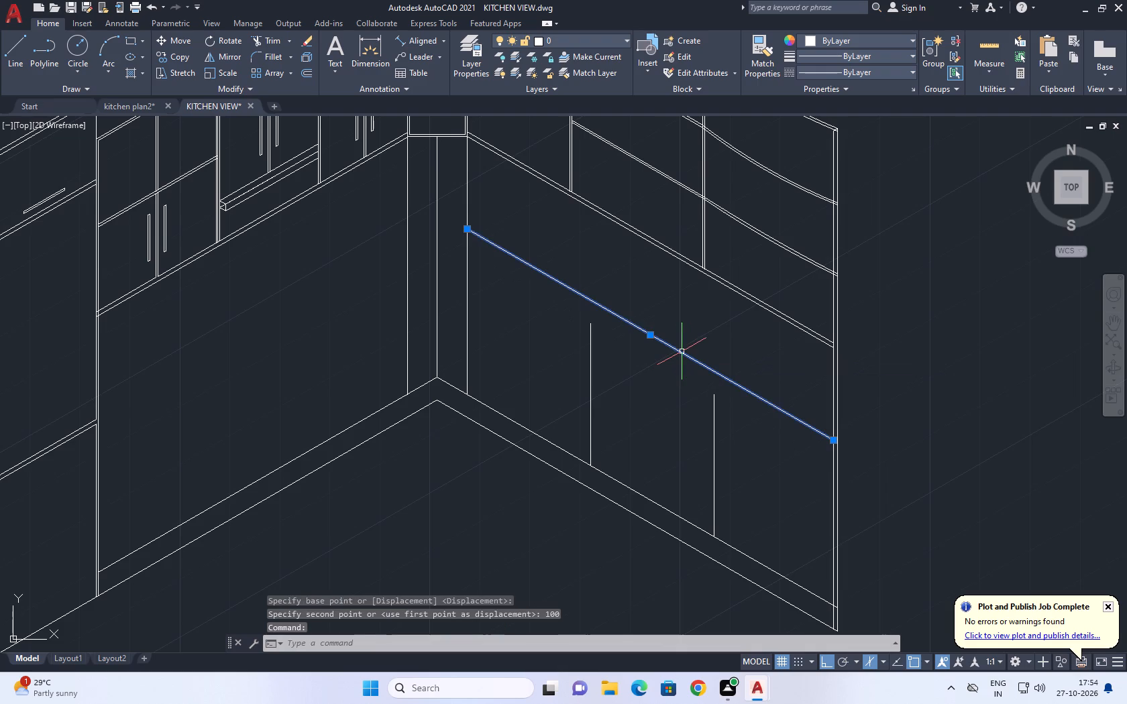
pyautogui.write('M')
pyautogui.press('space')
pyautogui.click(682, 389)
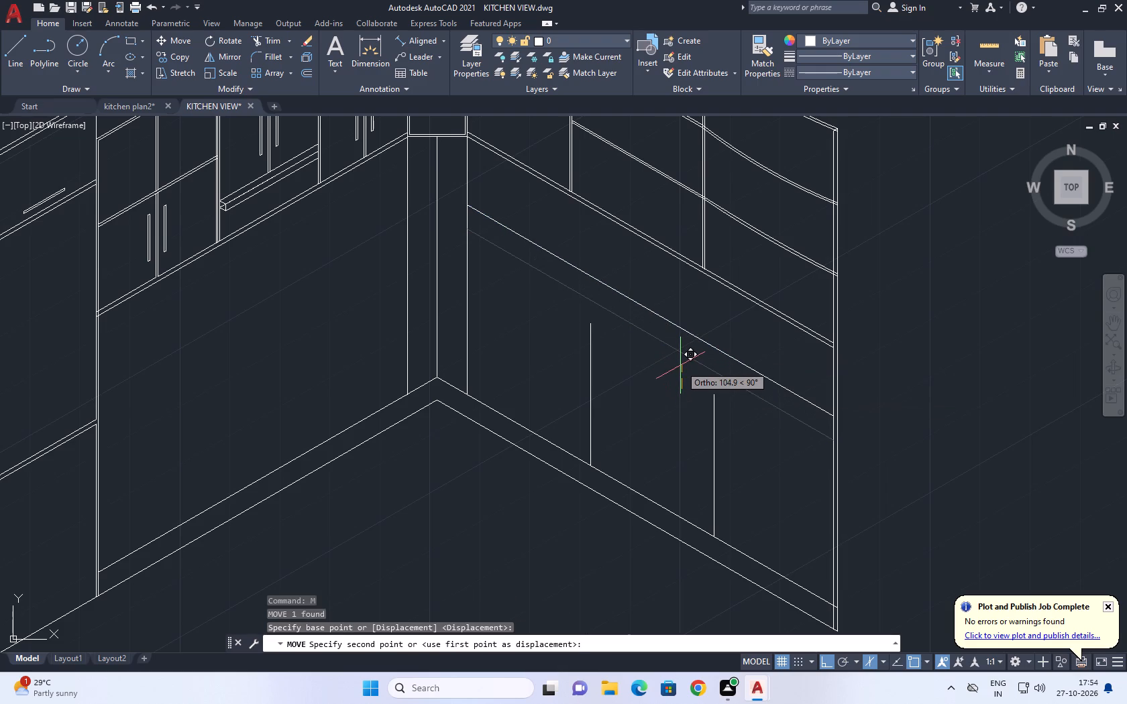
pyautogui.write('100')
pyautogui.press('Return')
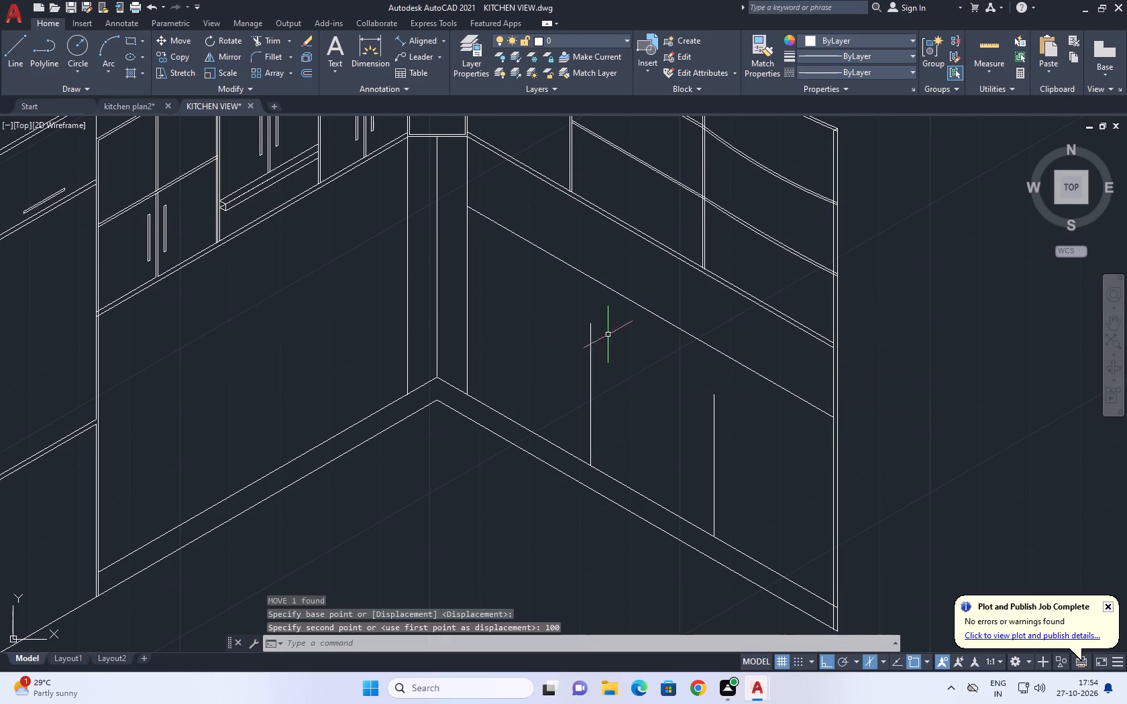
# Extend the right wall's two vertical divider lines up to the raised counter-height line.
pyautogui.middleClick(536, 334)
pyautogui.write('EC')
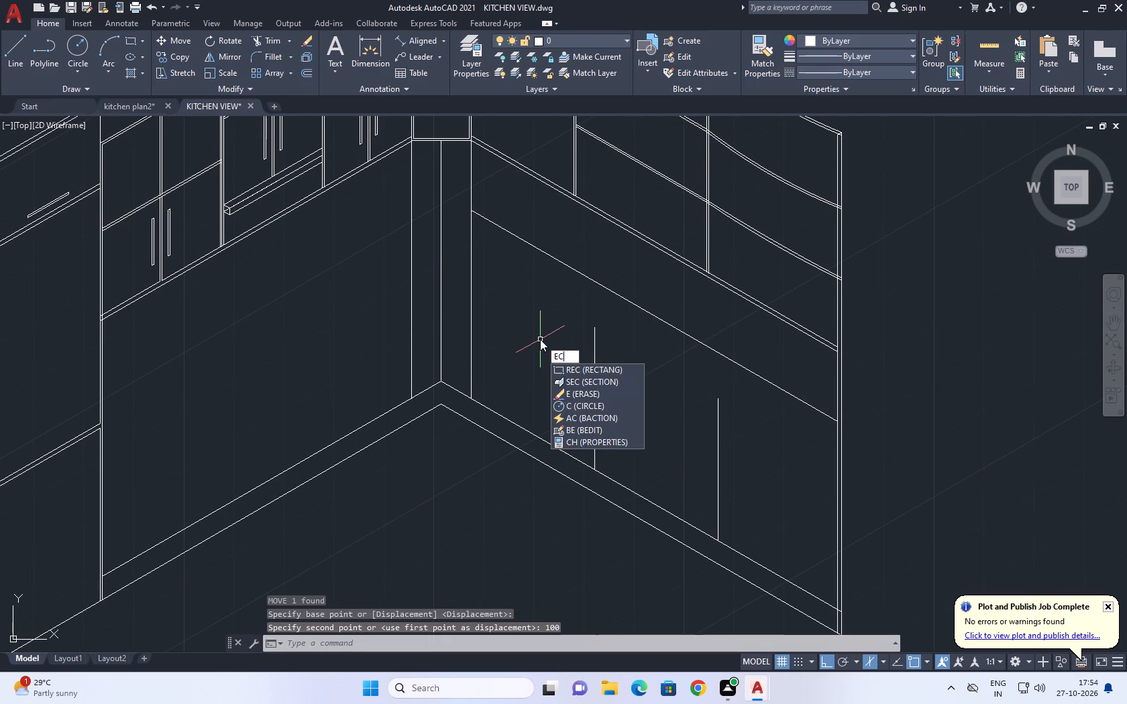
pyautogui.press('BackSpace')
pyautogui.press('x')
pyautogui.press('space')
pyautogui.click(752, 435)
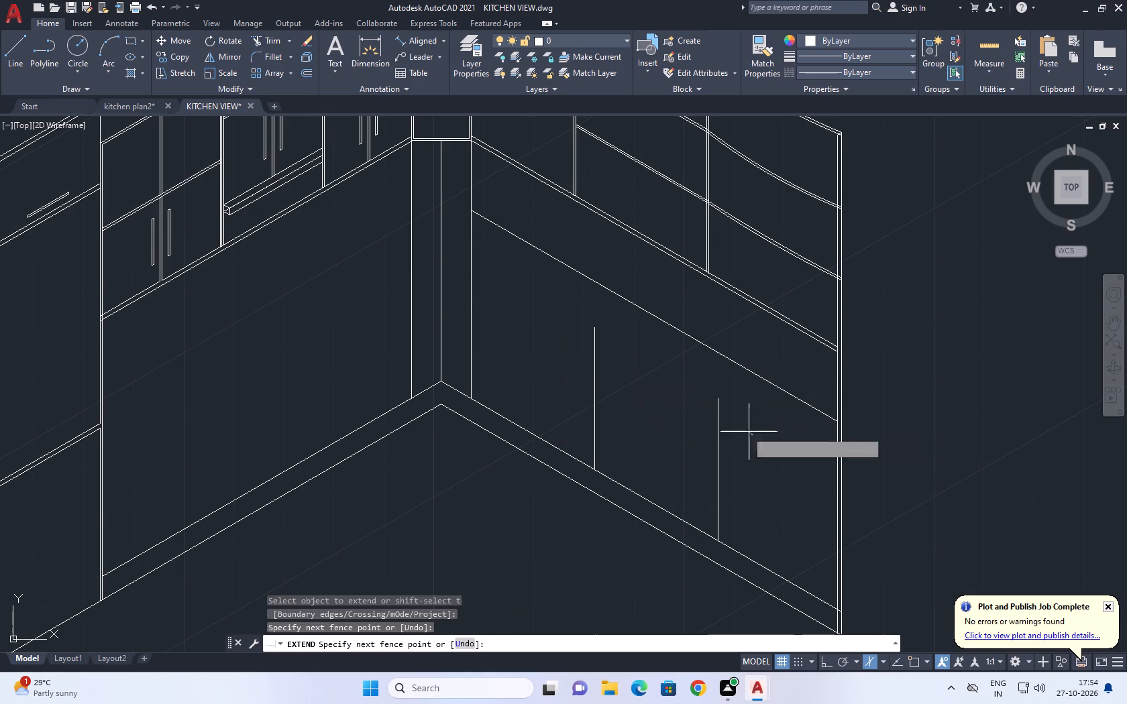
pyautogui.click(575, 328)
pyautogui.rightClick(532, 275)
pyautogui.click(572, 297)
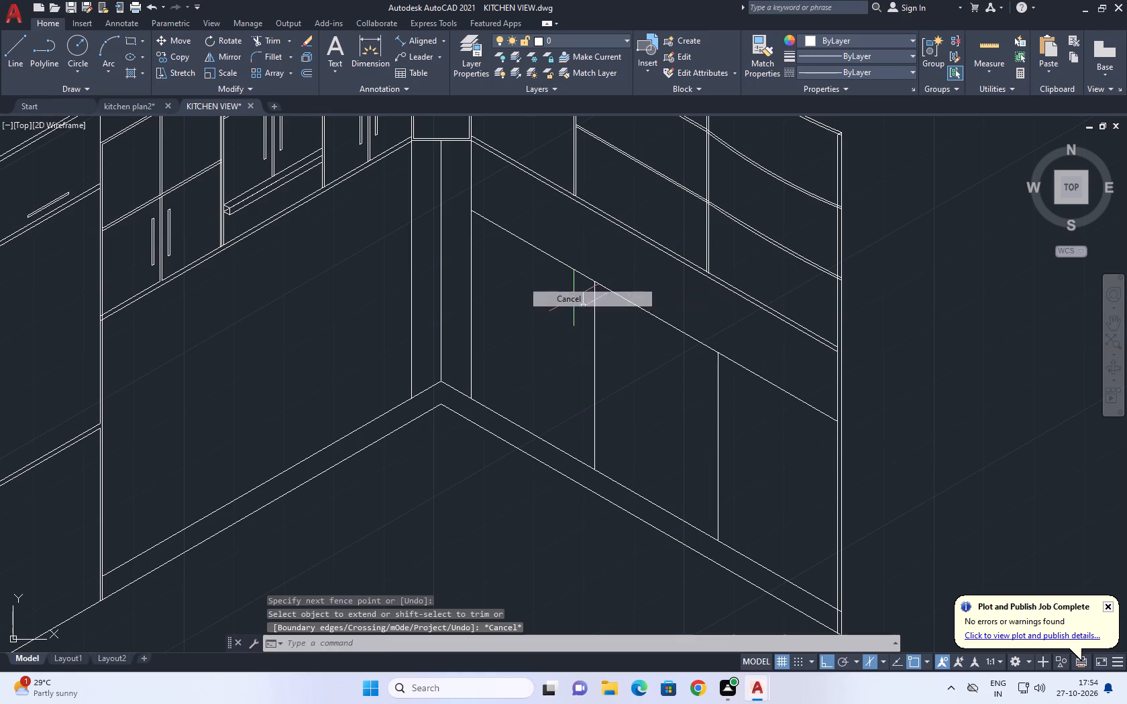
# Copy the raised counter-height line 300 units outward from the right wall along the isometric depth direction.
pyautogui.click(667, 318)
pyautogui.click(643, 319)
pyautogui.write('CO')
pyautogui.press('space')
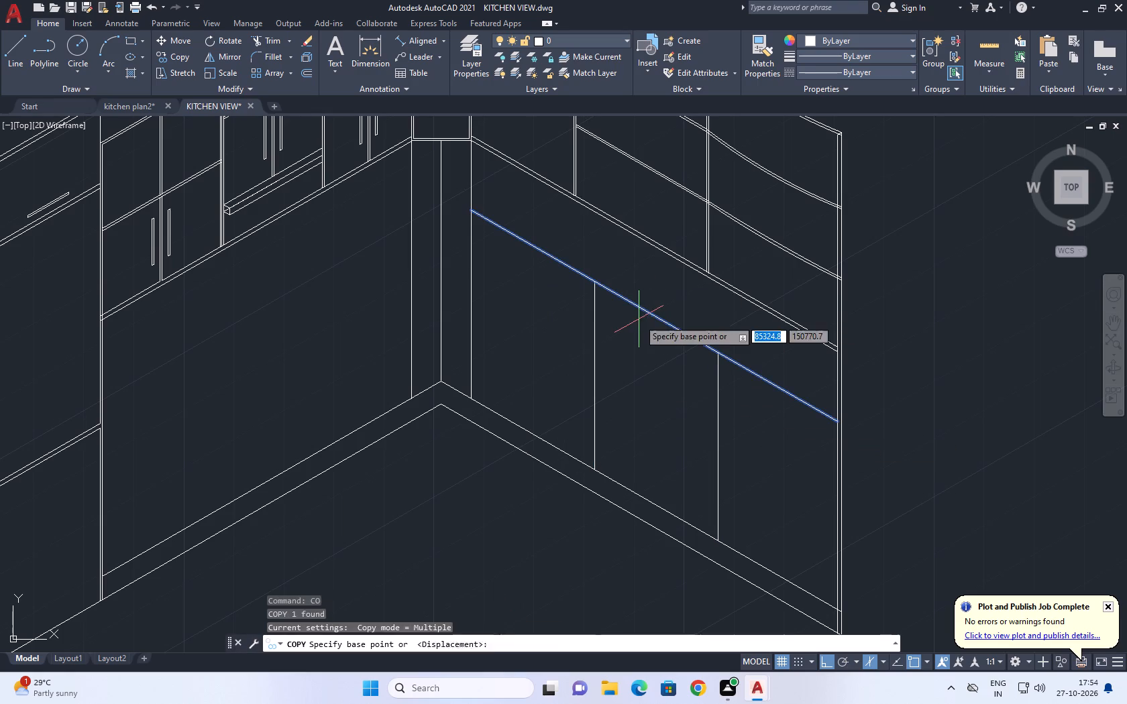
pyautogui.click(643, 316)
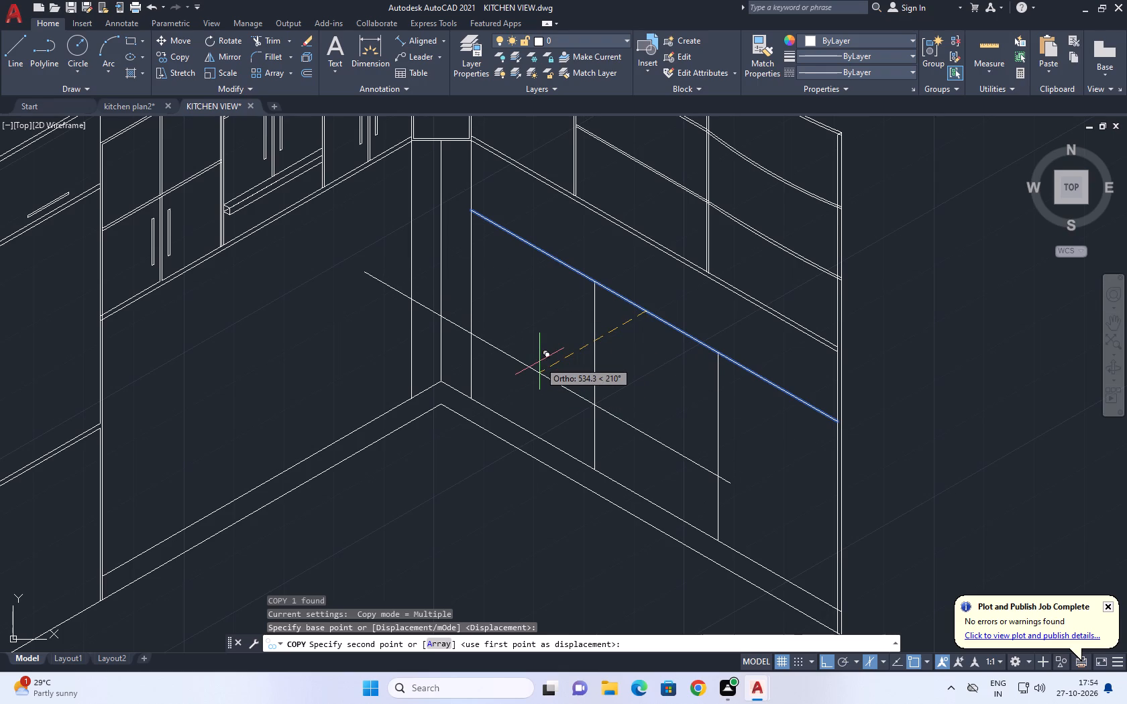
pyautogui.write('300')
pyautogui.press('Return')
pyautogui.press('Escape')
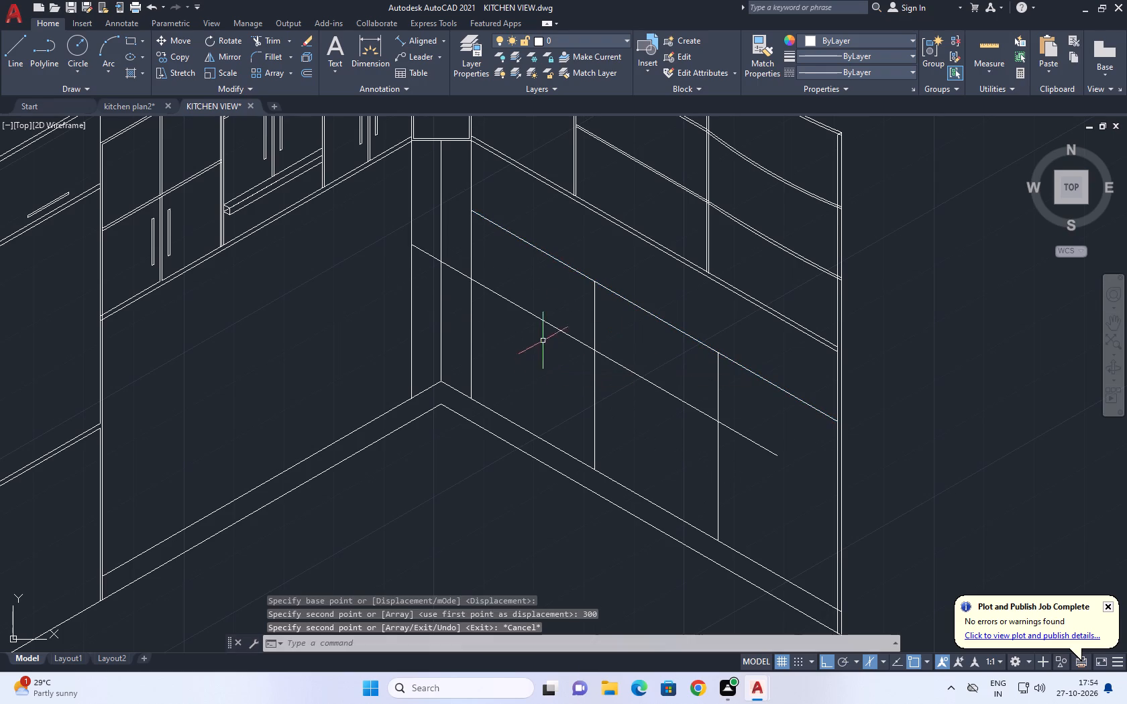
# Draw a line 300 units outward from the right wall's bottom outer corner, continuing straight up past the copied counter line's height.
pyautogui.scroll(-2, 610, 319)
pyautogui.moveTo(699, 375); pyautogui.dragTo(651, 281, button='middle')
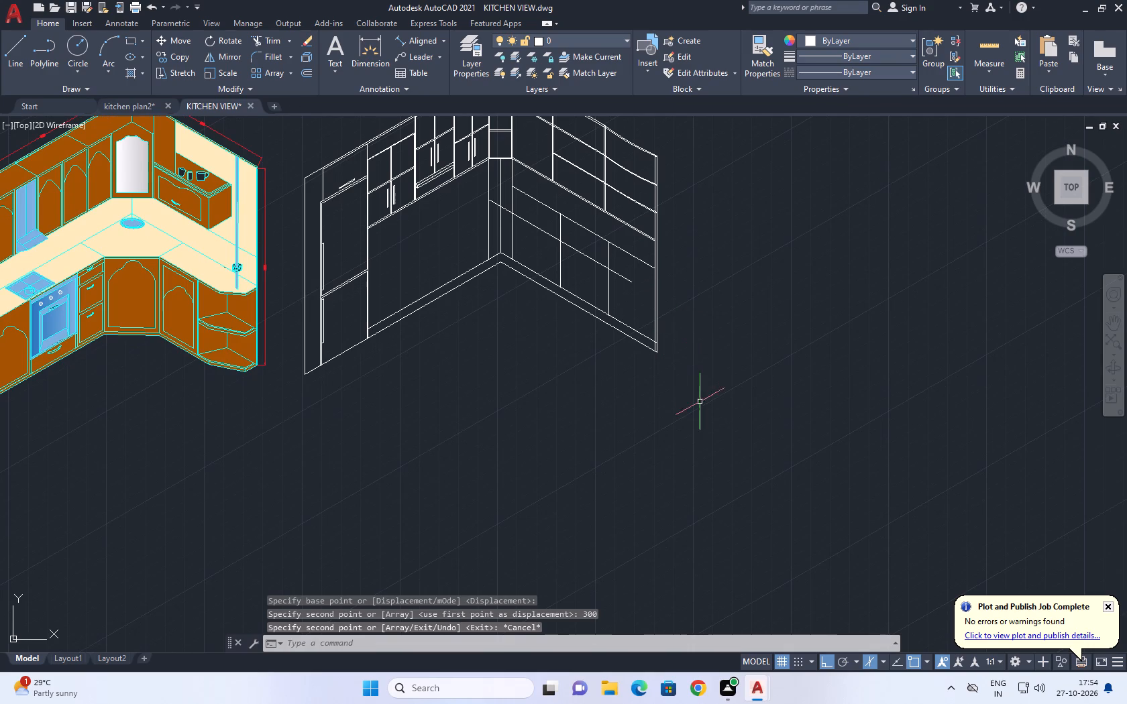
pyautogui.press('l')
pyautogui.press('space')
pyautogui.scroll(4, 643, 350)
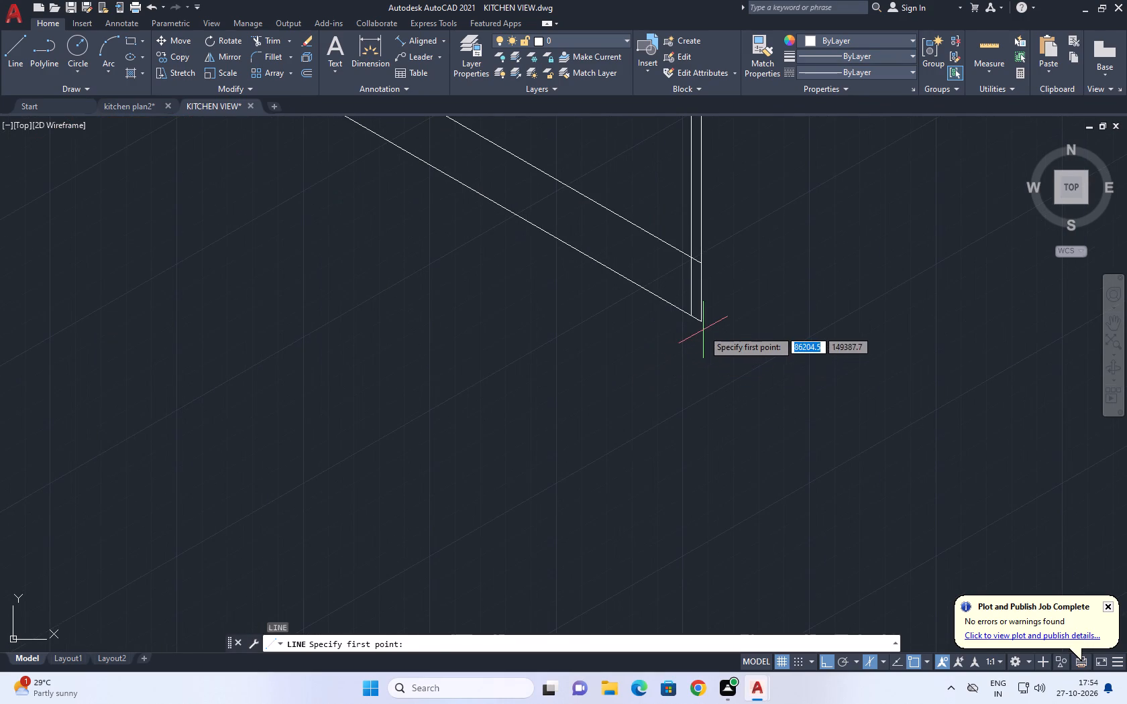
pyautogui.click(702, 320)
pyautogui.write('300')
pyautogui.press('Return')
pyautogui.scroll(-2, 649, 373)
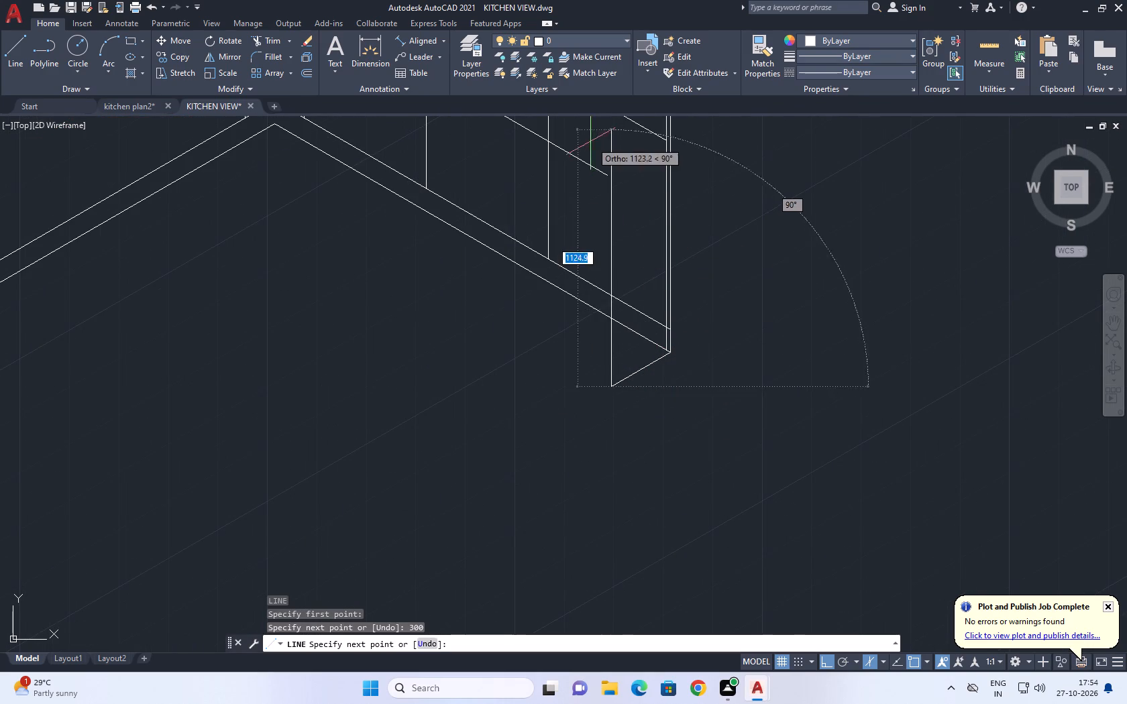
pyautogui.scroll(2, 615, 167)
pyautogui.click(615, 154)
pyautogui.press('Escape')
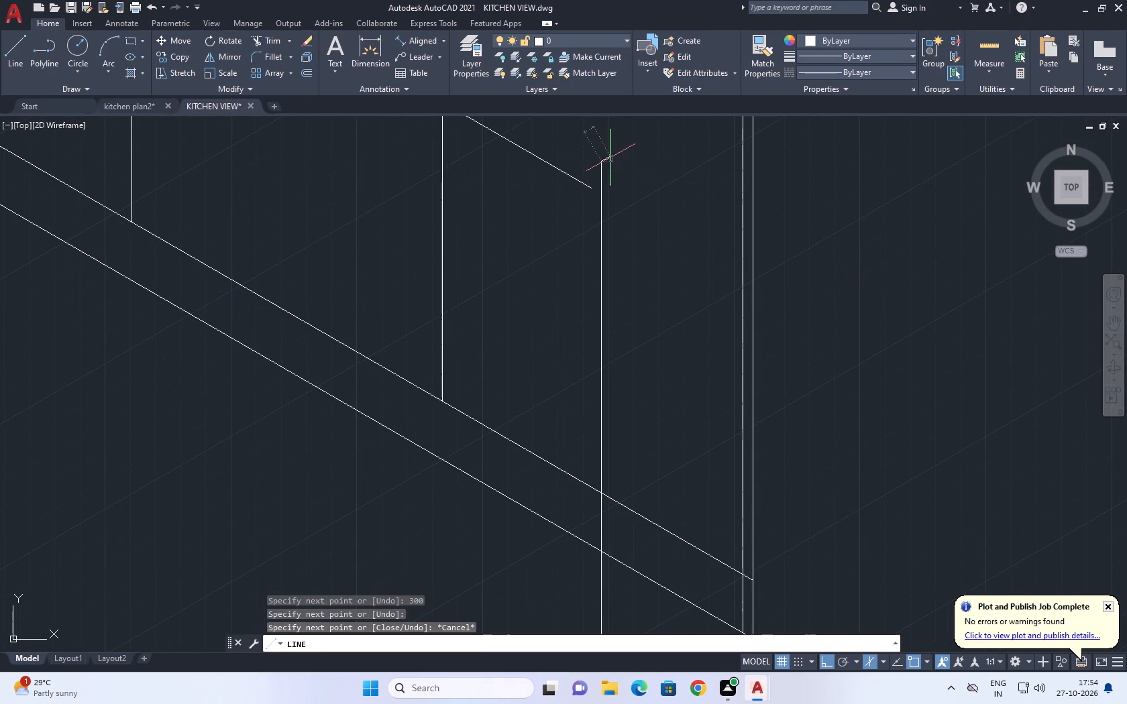
# Extend the copied counter line's outer end to the new vertical line in front of the right wall.
pyautogui.moveTo(592, 184); pyautogui.dragTo(654, 281, button='middle')
pyautogui.write('EX')
pyautogui.press('space')
pyautogui.click(639, 249)
pyautogui.click(630, 298)
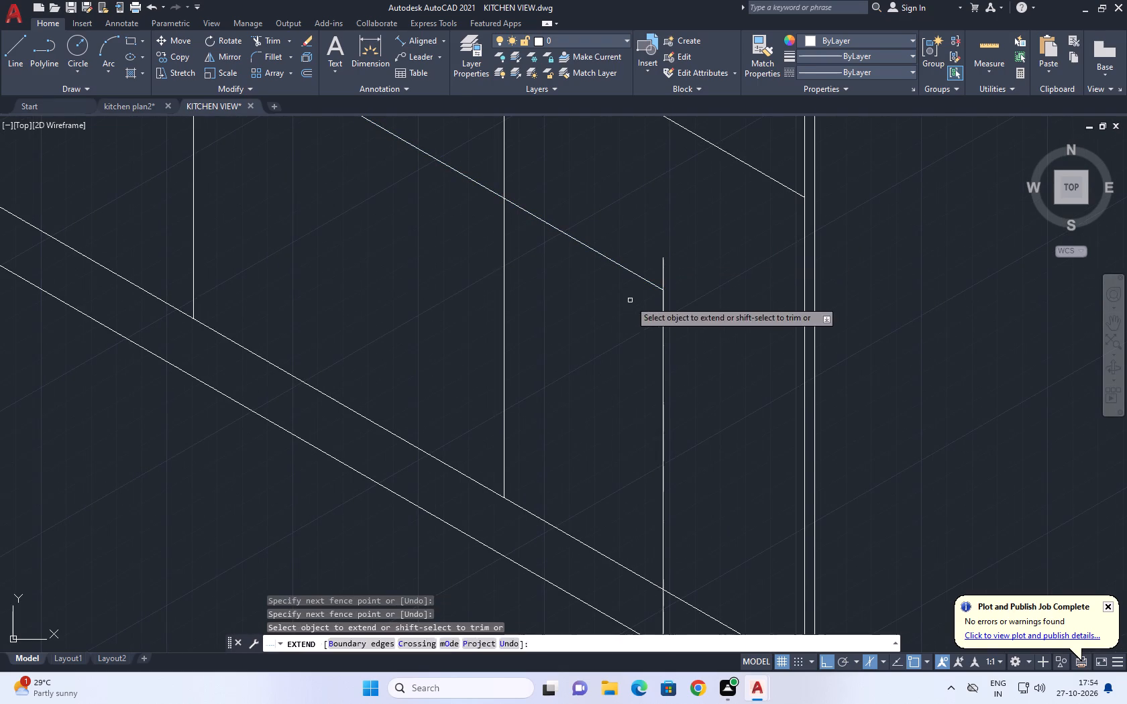
pyautogui.press('Escape')
# Trim the excess of the new outer vertical line above the copied counter line.
pyautogui.press('t')
pyautogui.press('r')
pyautogui.press('space')
pyautogui.click(689, 264)
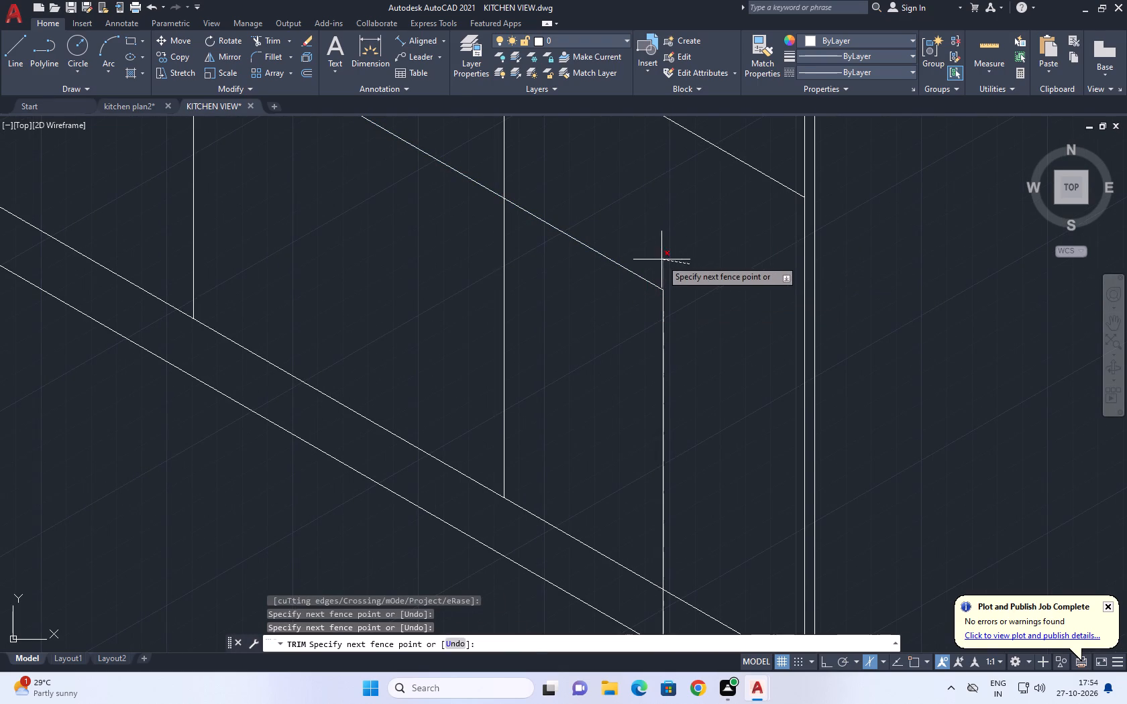
pyautogui.click(666, 263)
pyautogui.click(685, 272)
pyautogui.click(646, 254)
pyautogui.scroll(-4, 686, 282)
pyautogui.moveTo(633, 245); pyautogui.dragTo(655, 288, button='middle')
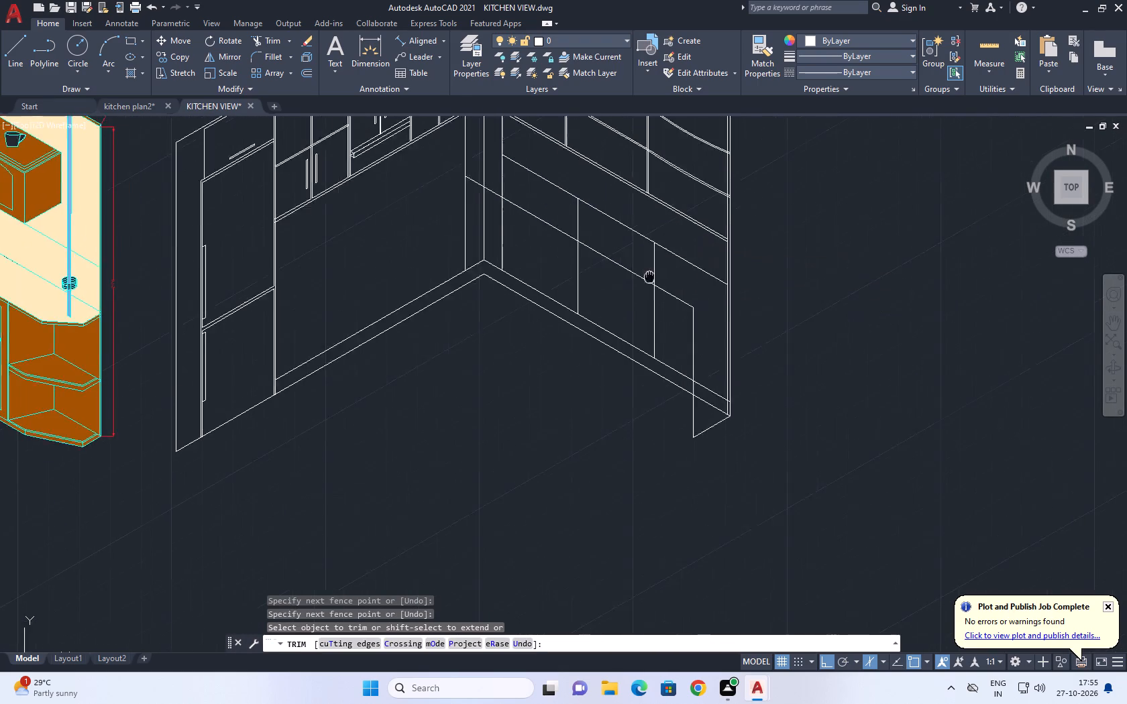
# Draw the countertop end line from the outer front corner along the 30° isometric direction, just past the right wall's outer edge.
pyautogui.moveTo(655, 288); pyautogui.dragTo(727, 337, button='middle')
pyautogui.press('Escape')
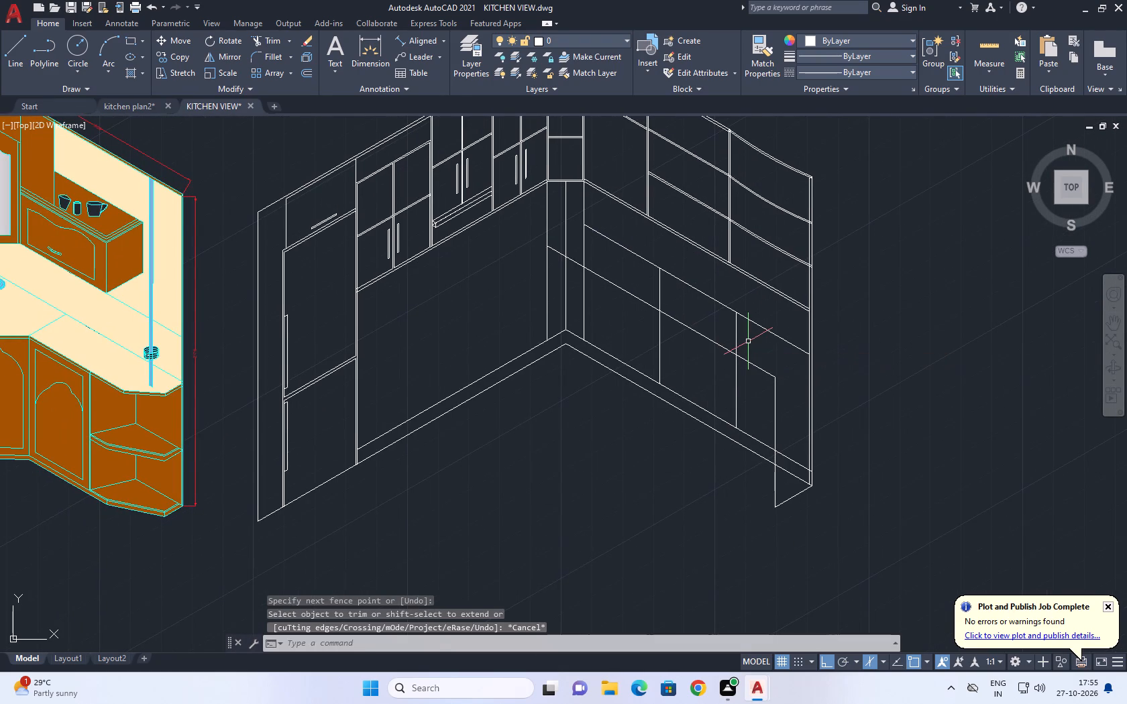
pyautogui.press('l')
pyautogui.press('space')
pyautogui.scroll(3, 770, 367)
pyautogui.click(784, 411)
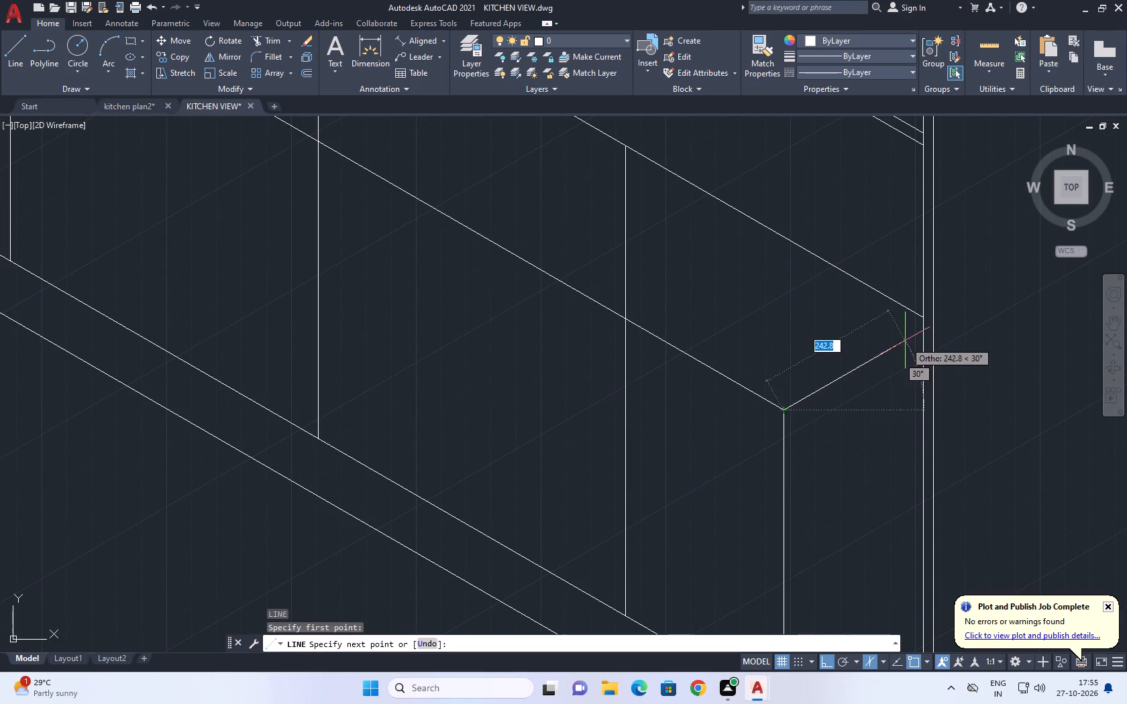
pyautogui.scroll(2, 927, 323)
pyautogui.click(985, 302)
pyautogui.moveTo(916, 316); pyautogui.dragTo(822, 355, button='middle')
pyautogui.press('Escape')
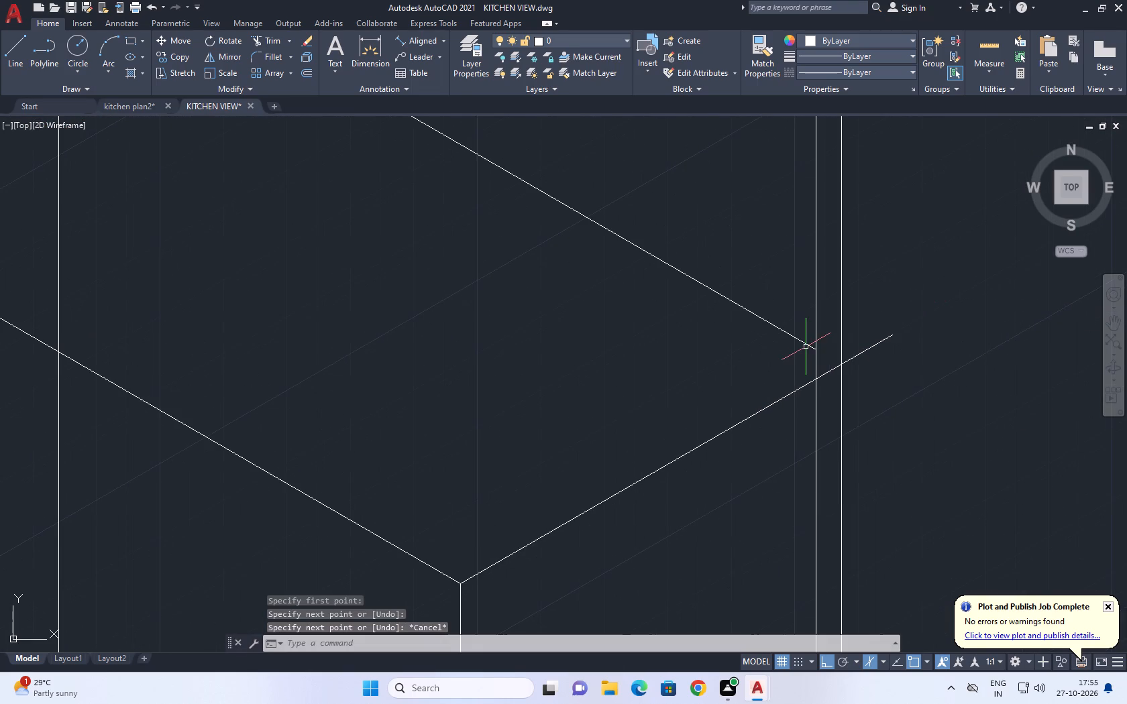
# Extend the counter line on the right wall to the wall's outermost vertical edge.
pyautogui.write('EX')
pyautogui.press('space')
pyautogui.click(770, 317)
pyautogui.click(752, 353)
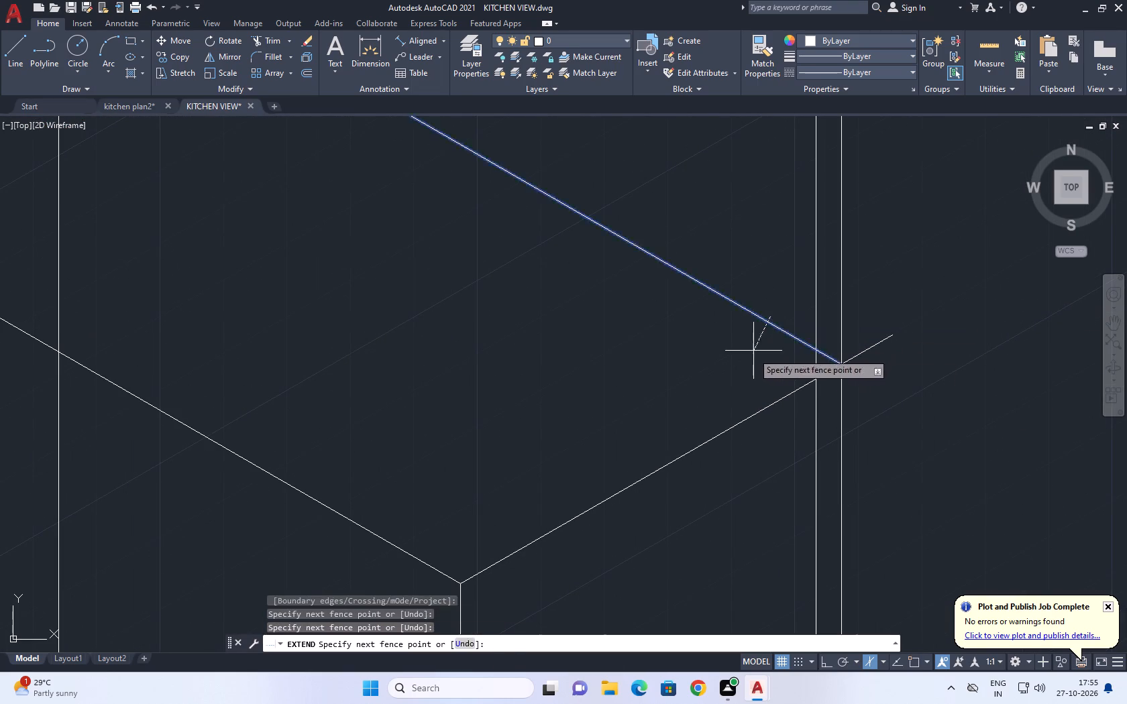
pyautogui.press('Escape')
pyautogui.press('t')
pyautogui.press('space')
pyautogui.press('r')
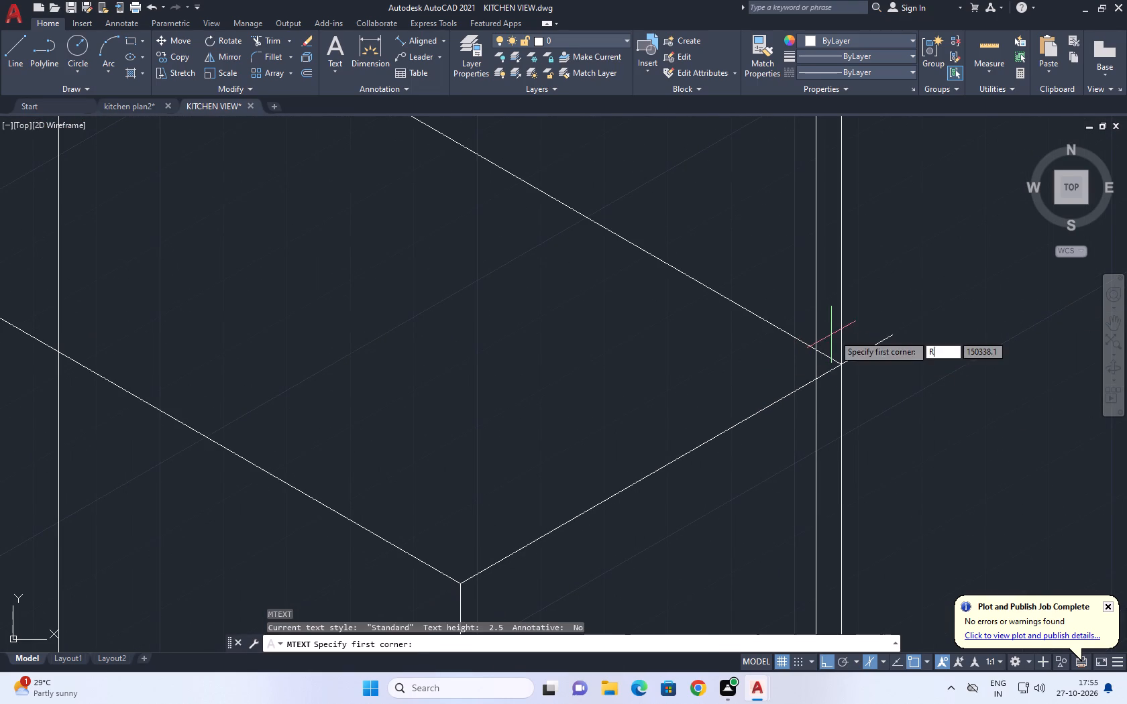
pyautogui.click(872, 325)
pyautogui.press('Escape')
# Trim the countertop end line beyond the right wall's outer edge and the inner vertical line's piece crossing the counter corner.
pyautogui.write('TR')
pyautogui.press('space')
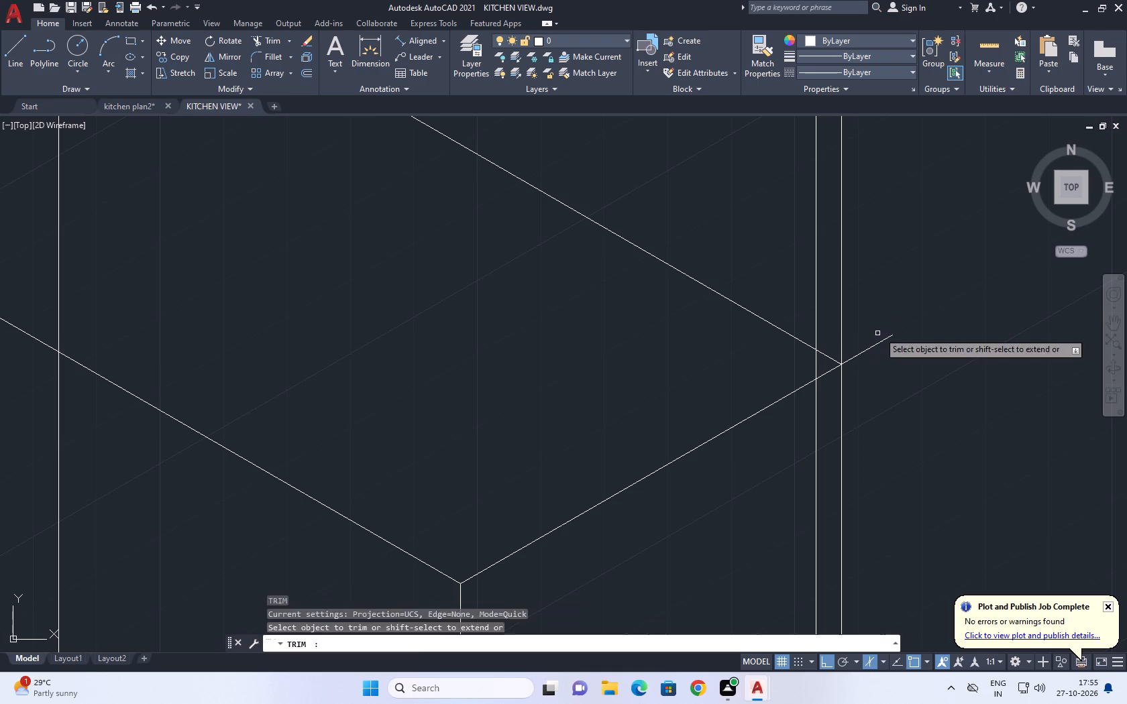
pyautogui.click(881, 314)
pyautogui.click(865, 381)
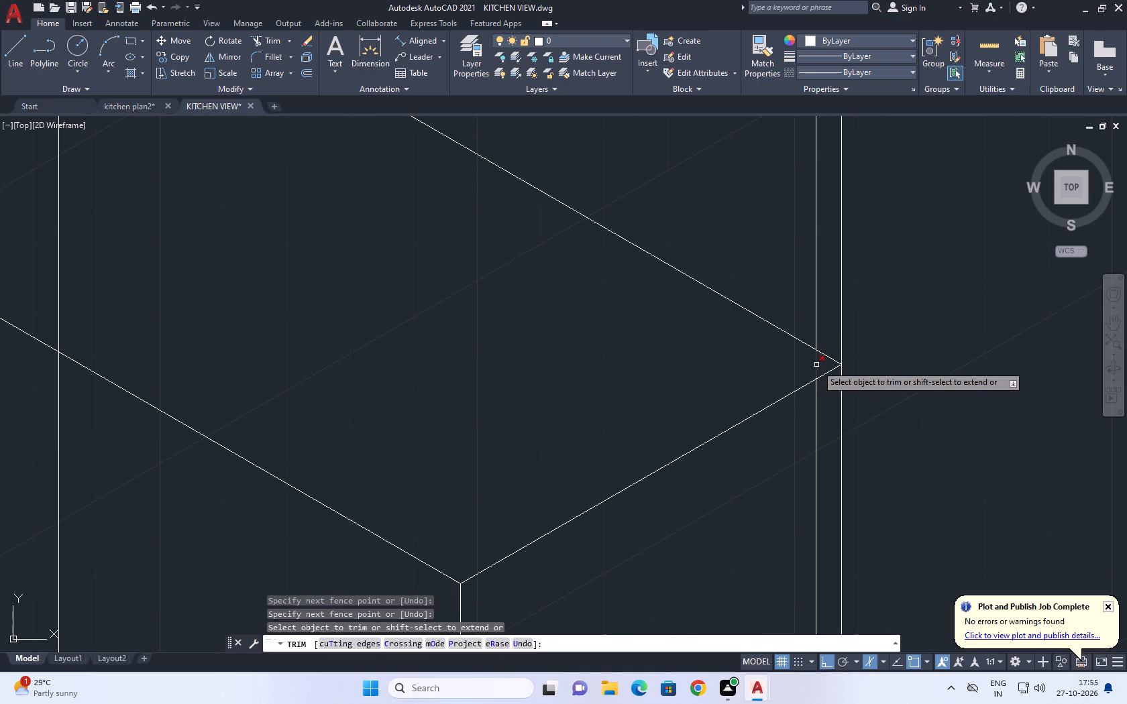
pyautogui.click(816, 365)
pyautogui.scroll(-3, 858, 361)
pyautogui.press('Escape')
# Trim the two cabinet divider lines within the countertop surface and the front counter line's excess beyond the corner unit's right vertical.
pyautogui.moveTo(761, 339); pyautogui.dragTo(765, 348, button='middle')
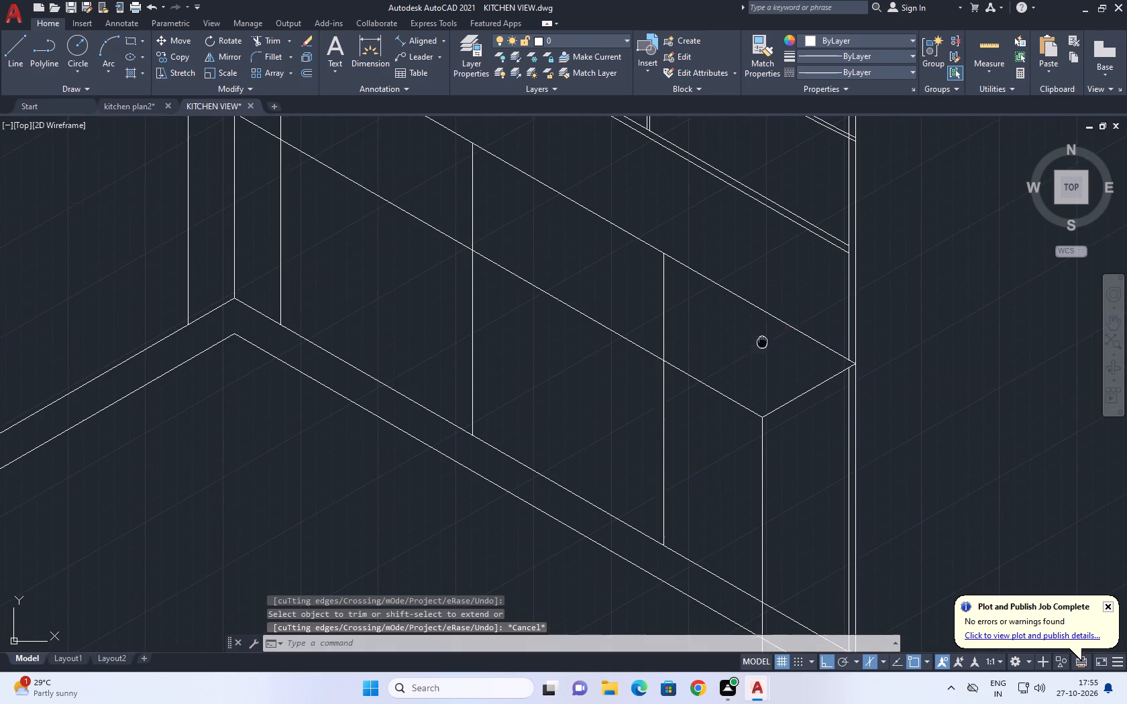
pyautogui.moveTo(765, 348); pyautogui.dragTo(822, 378, button='middle')
pyautogui.middleClick(822, 378)
pyautogui.scroll(-1, 840, 393)
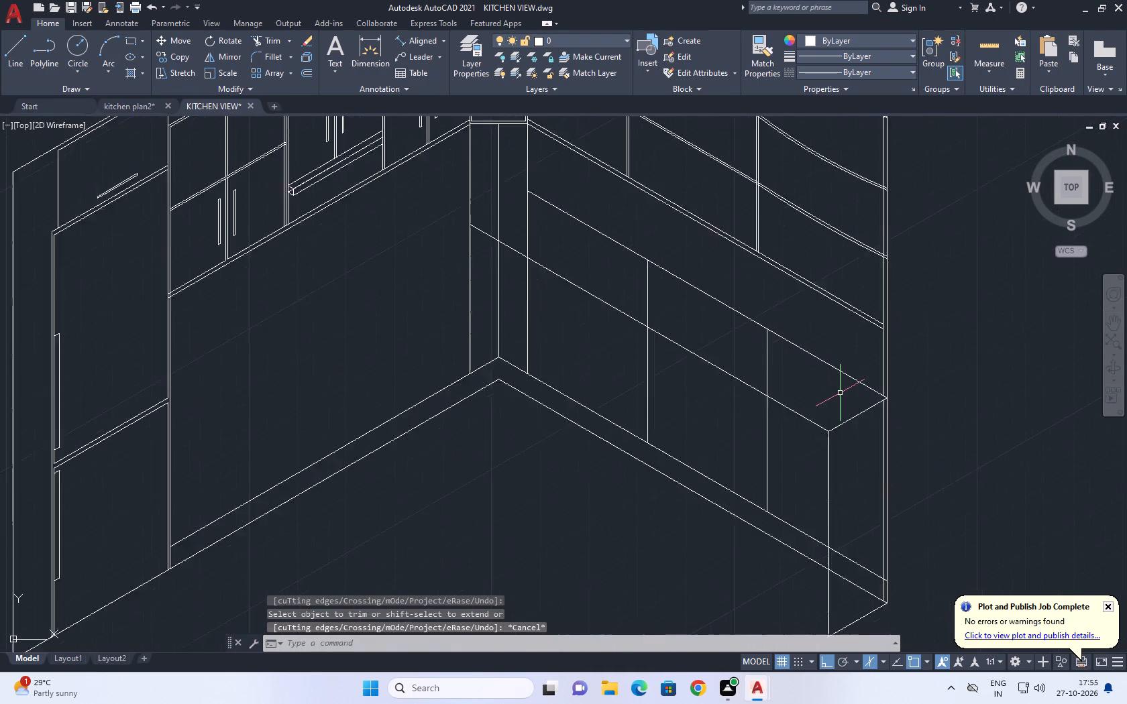
pyautogui.scroll(-1, 840, 393)
pyautogui.press('t')
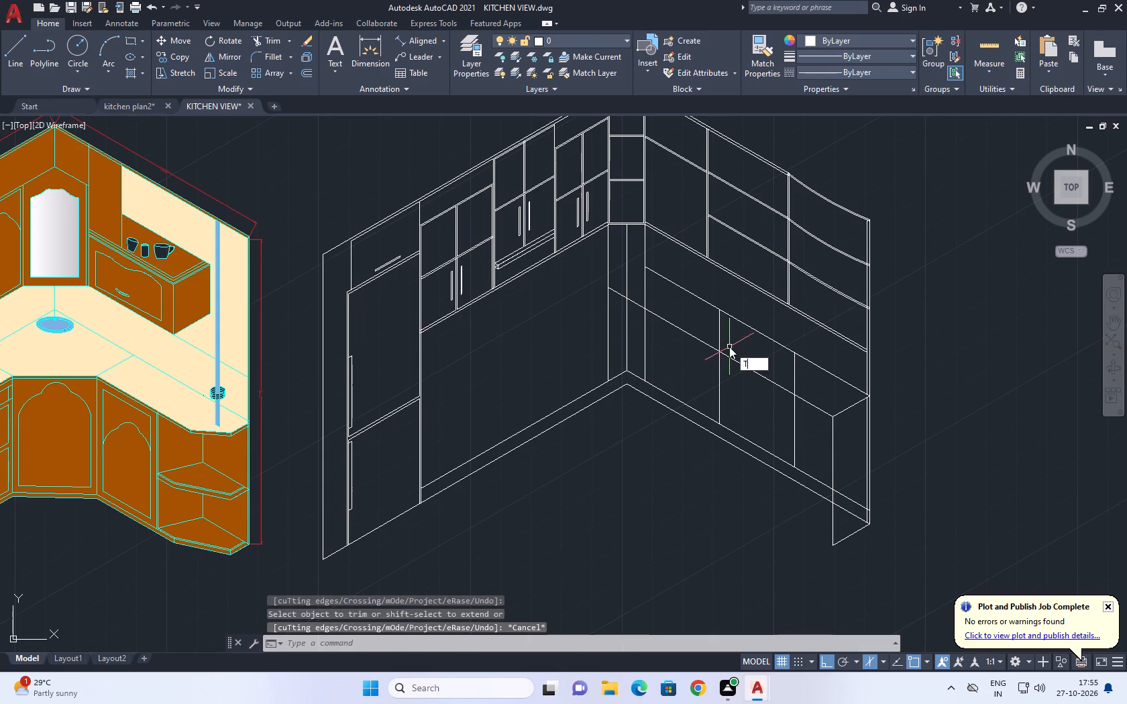
pyautogui.press('r')
pyautogui.press('space')
pyautogui.click(834, 384)
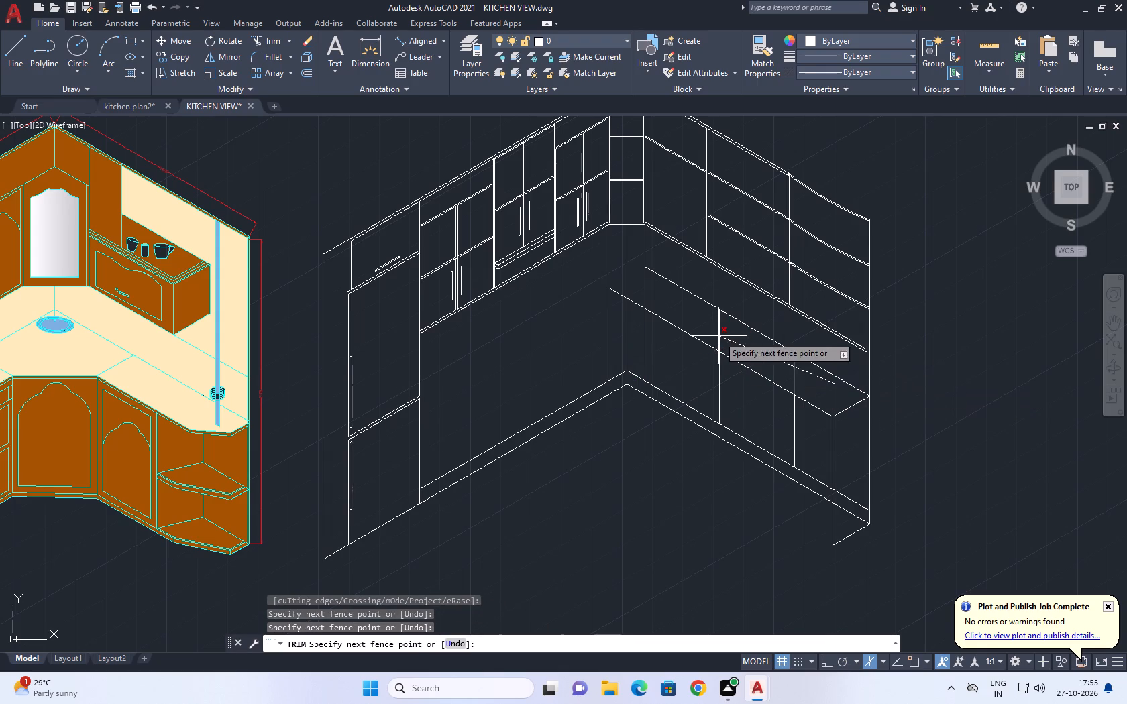
pyautogui.click(706, 322)
pyautogui.click(638, 305)
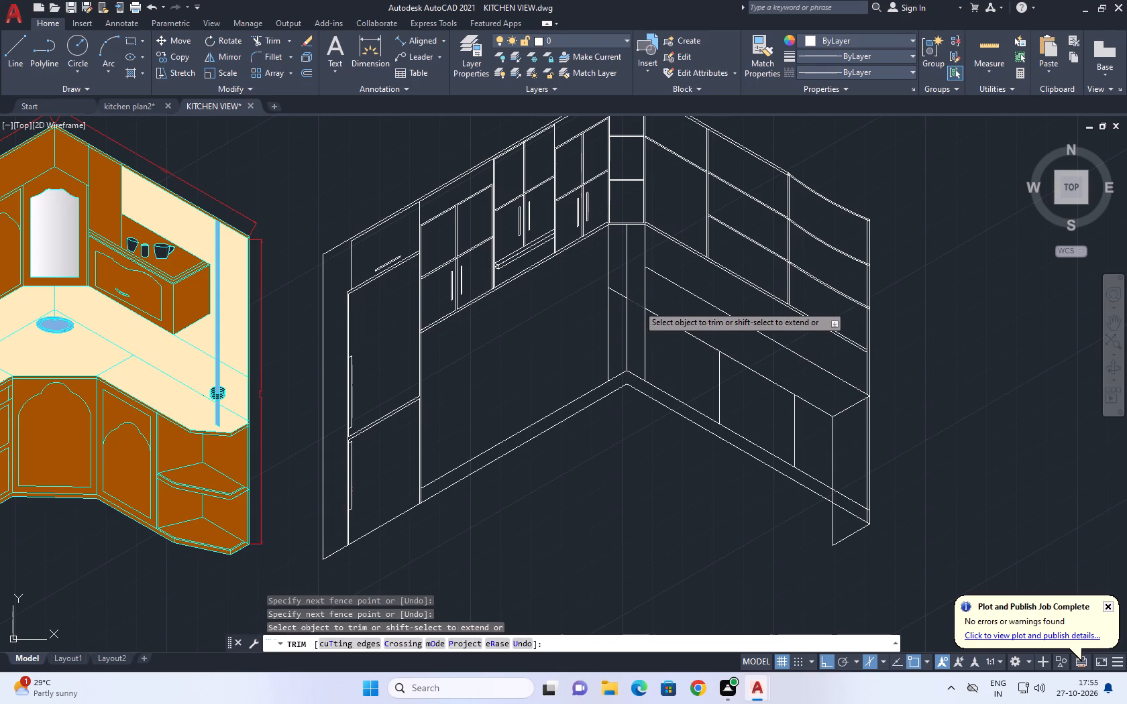
pyautogui.click(621, 295)
pyautogui.moveTo(657, 329); pyautogui.dragTo(671, 362, button='middle')
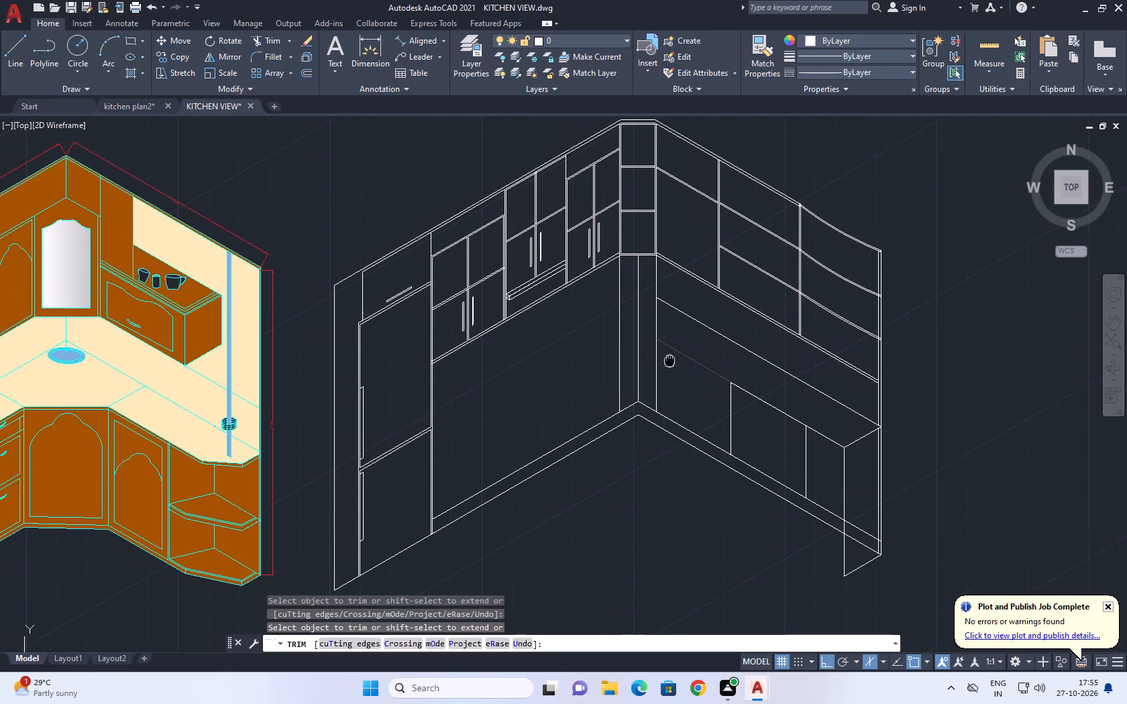
pyautogui.moveTo(671, 362); pyautogui.dragTo(672, 363, button='middle')
pyautogui.press('Escape')
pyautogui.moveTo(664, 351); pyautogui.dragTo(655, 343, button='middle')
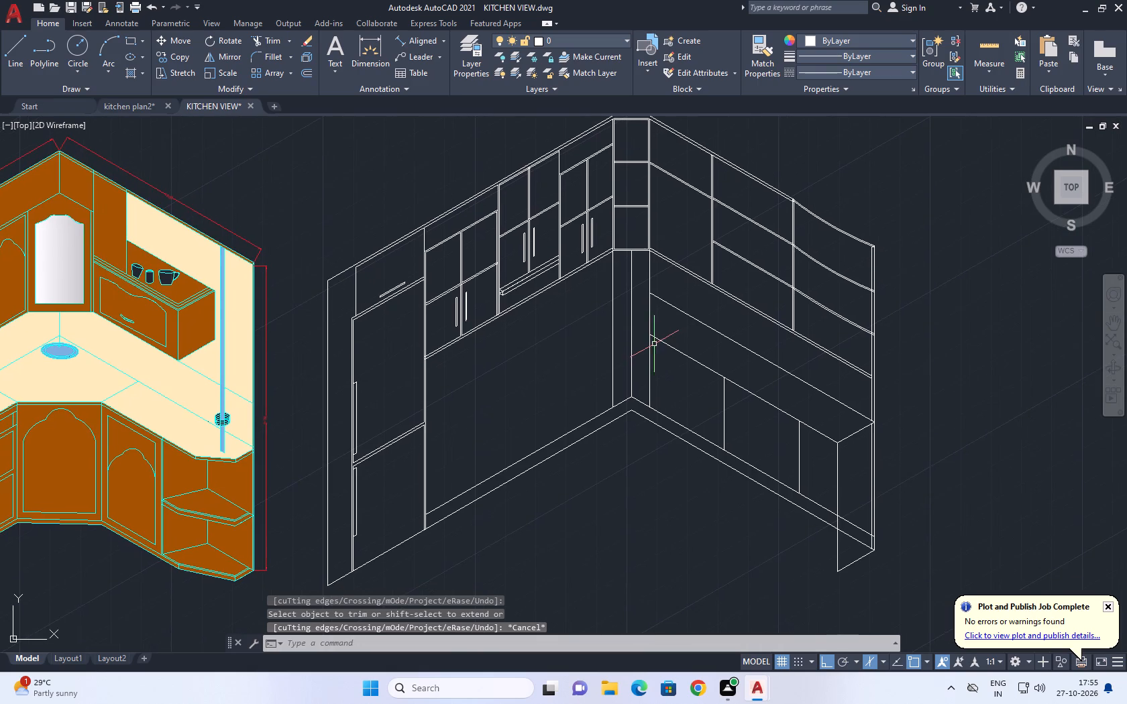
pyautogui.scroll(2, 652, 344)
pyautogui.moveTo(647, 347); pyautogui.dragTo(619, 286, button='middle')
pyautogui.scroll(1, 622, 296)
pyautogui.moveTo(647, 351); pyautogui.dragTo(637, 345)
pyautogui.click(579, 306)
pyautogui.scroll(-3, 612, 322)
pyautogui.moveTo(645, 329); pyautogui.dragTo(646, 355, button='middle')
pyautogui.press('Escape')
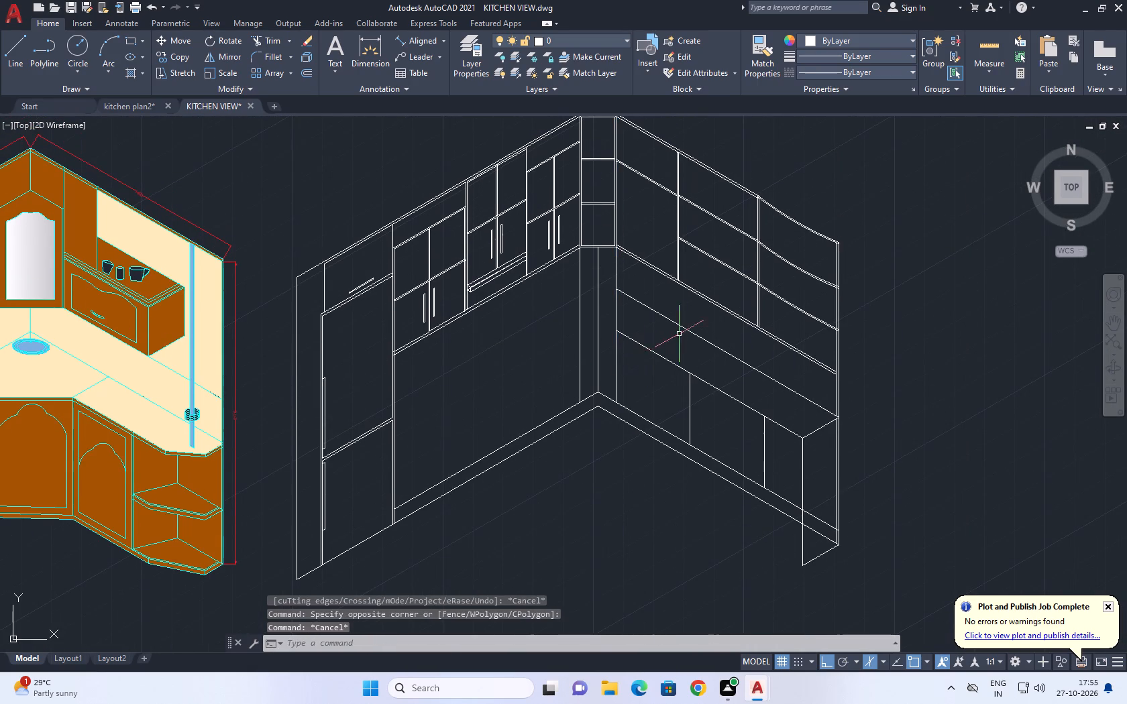
# Trim the corner unit's right vertical line below the rear counter line, across the countertop and down to the floor.
pyautogui.moveTo(680, 333); pyautogui.dragTo(569, 314, button='middle')
pyautogui.write('TR')
pyautogui.press('space')
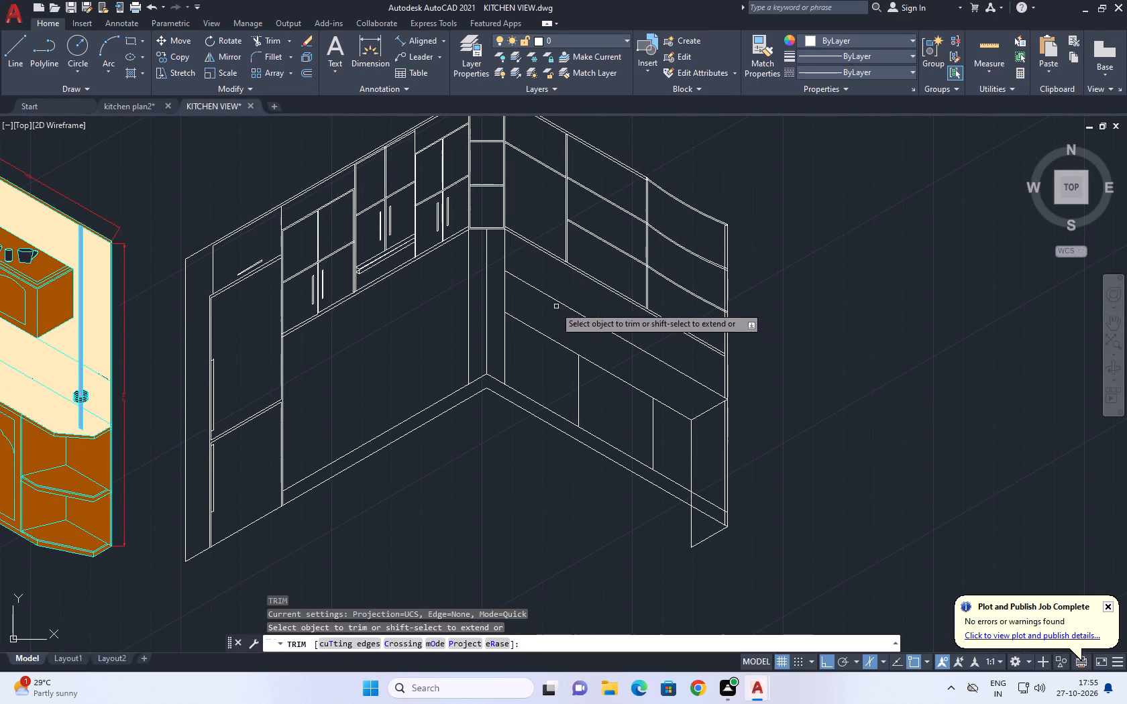
pyautogui.click(505, 291)
pyautogui.click(505, 328)
pyautogui.press('Escape')
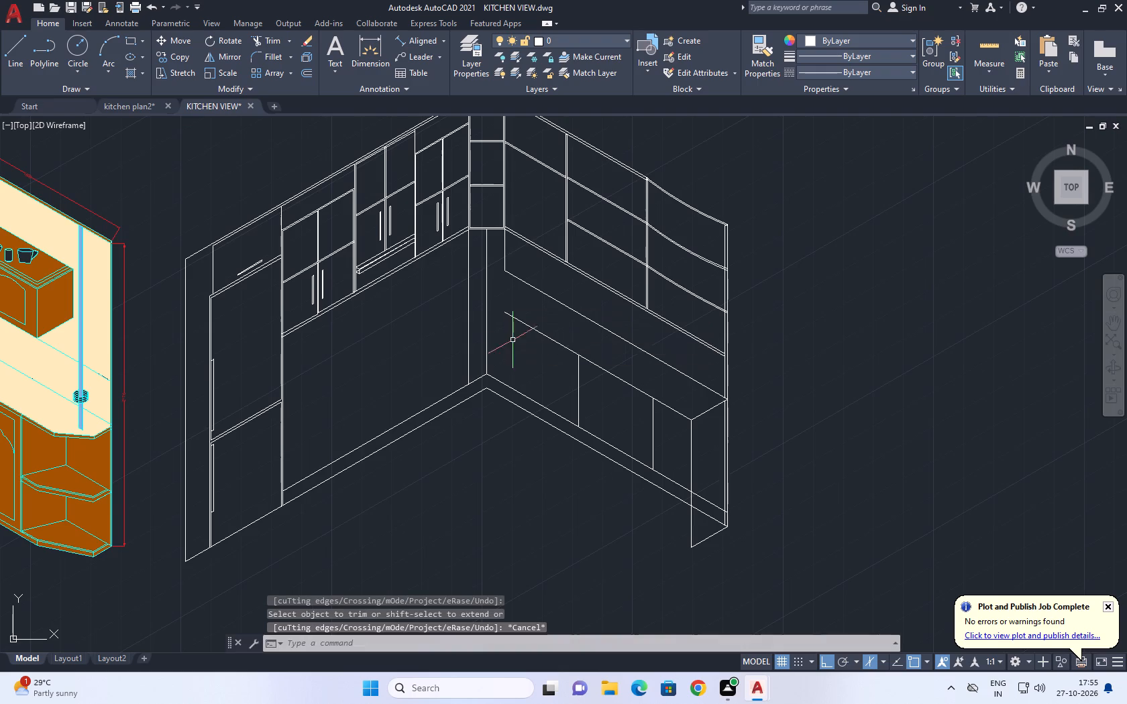
# Extend the inner ends of the rear and front counter lines to the vertical wall-corner line.
pyautogui.moveTo(502, 297); pyautogui.dragTo(521, 342, button='middle')
pyautogui.press('e')
pyautogui.press('x')
pyautogui.press('space')
pyautogui.click(555, 311)
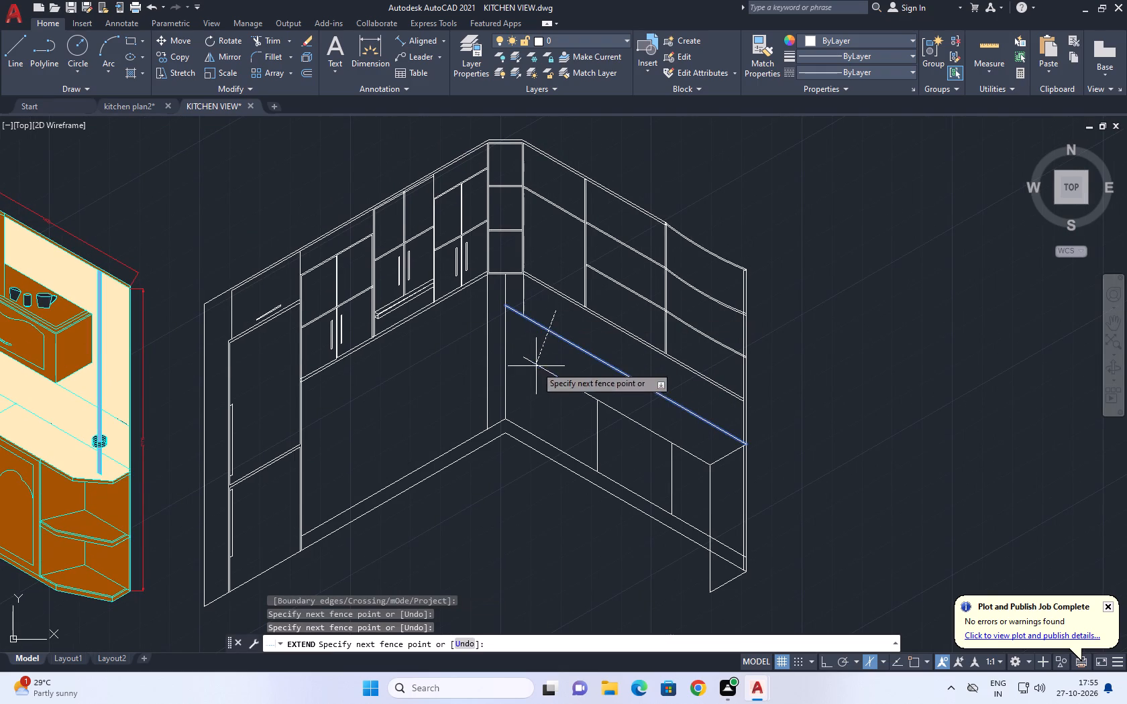
pyautogui.click(534, 373)
pyautogui.press('Escape')
# Trim the remaining vertical stub between the corner wall unit's bottom right corner and the rear counter line.
pyautogui.click(523, 286)
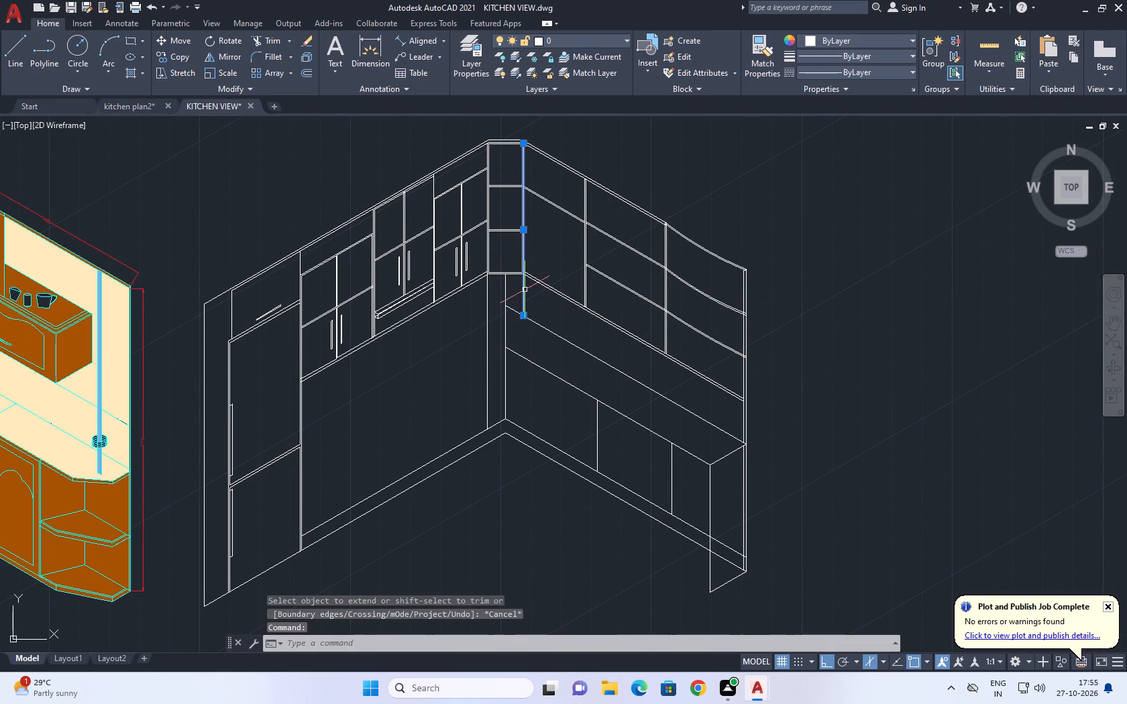
pyautogui.scroll(2, 522, 305)
pyautogui.press('Escape')
pyautogui.write('TR')
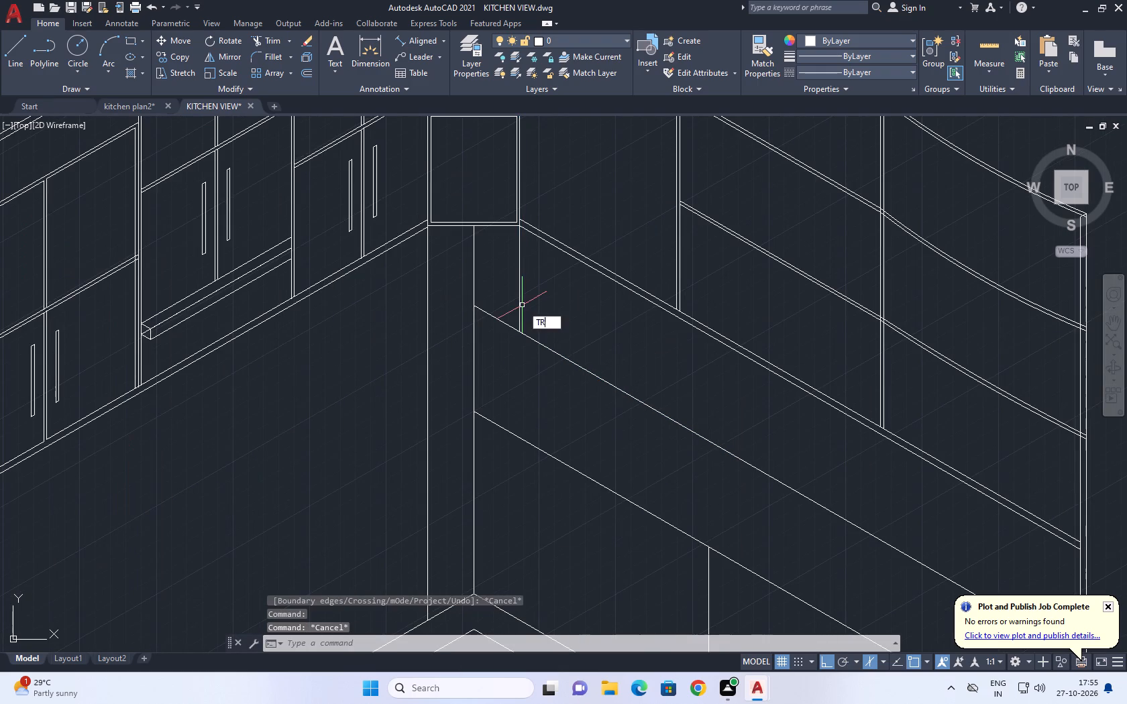
pyautogui.press('space')
pyautogui.click(527, 303)
pyautogui.click(510, 272)
pyautogui.press('Escape')
pyautogui.scroll(-2, 525, 299)
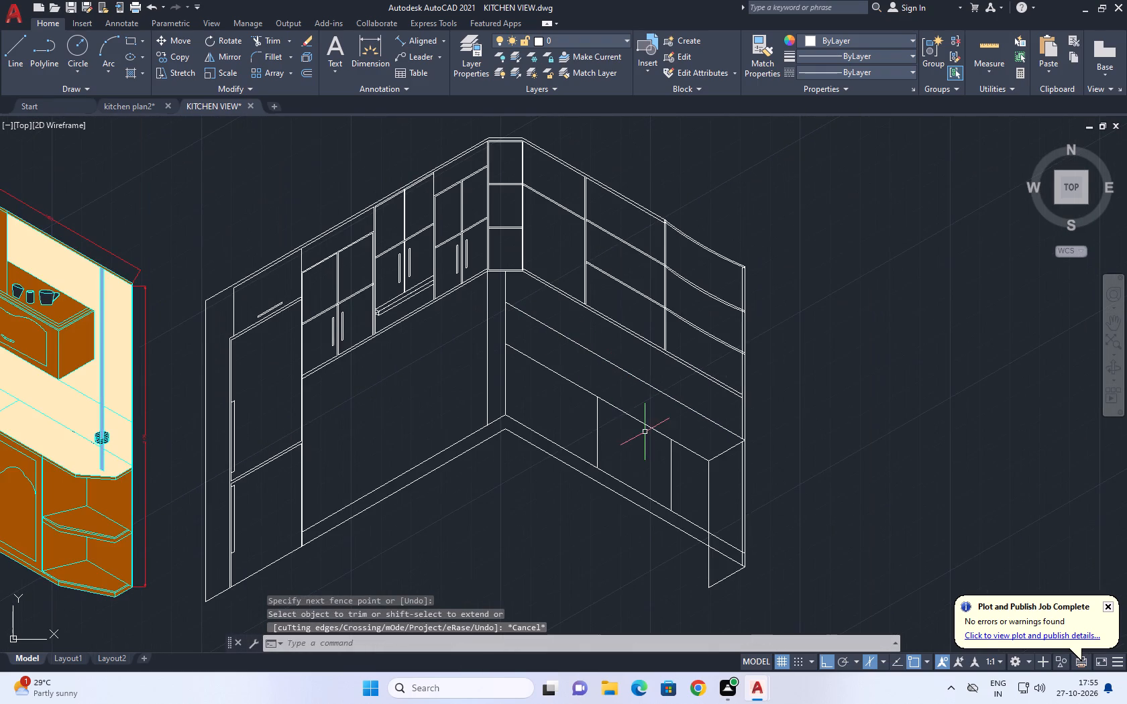
# Draw a line about 298 units long at 30° from the front counter line's inner end towards the rear counter line.
pyautogui.moveTo(642, 430); pyautogui.dragTo(602, 412, button='middle')
pyautogui.moveTo(447, 300); pyautogui.dragTo(447, 302, button='middle')
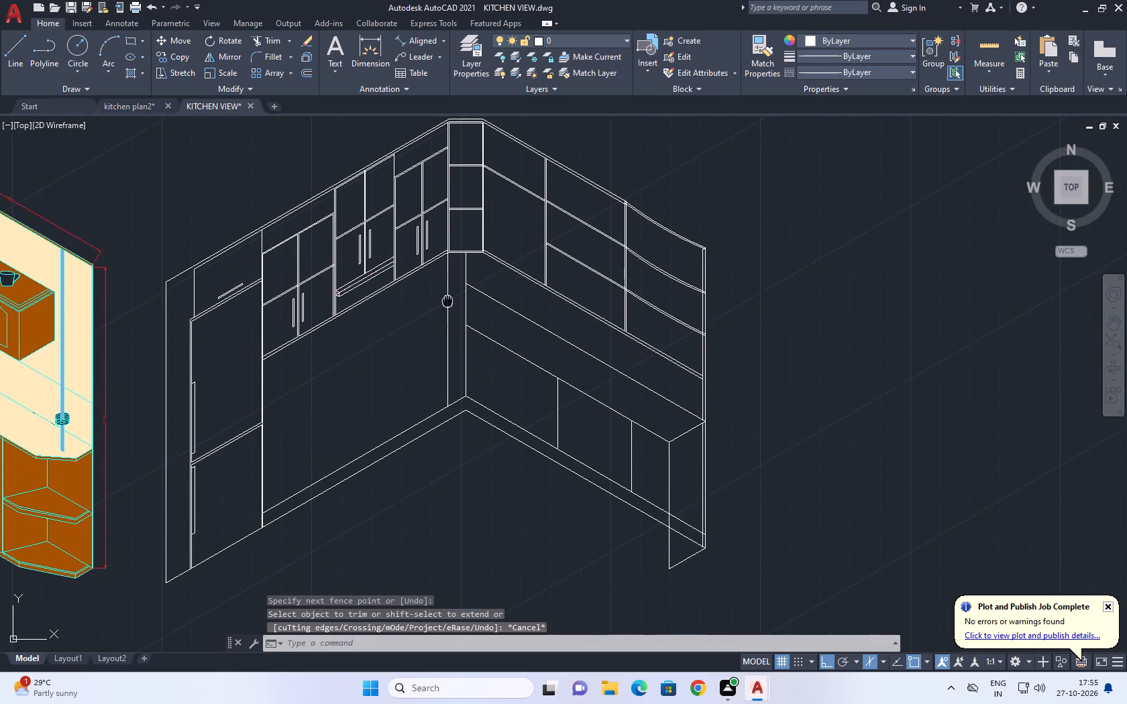
pyautogui.moveTo(447, 302); pyautogui.dragTo(419, 309, button='middle')
pyautogui.moveTo(433, 322); pyautogui.dragTo(432, 354, button='middle')
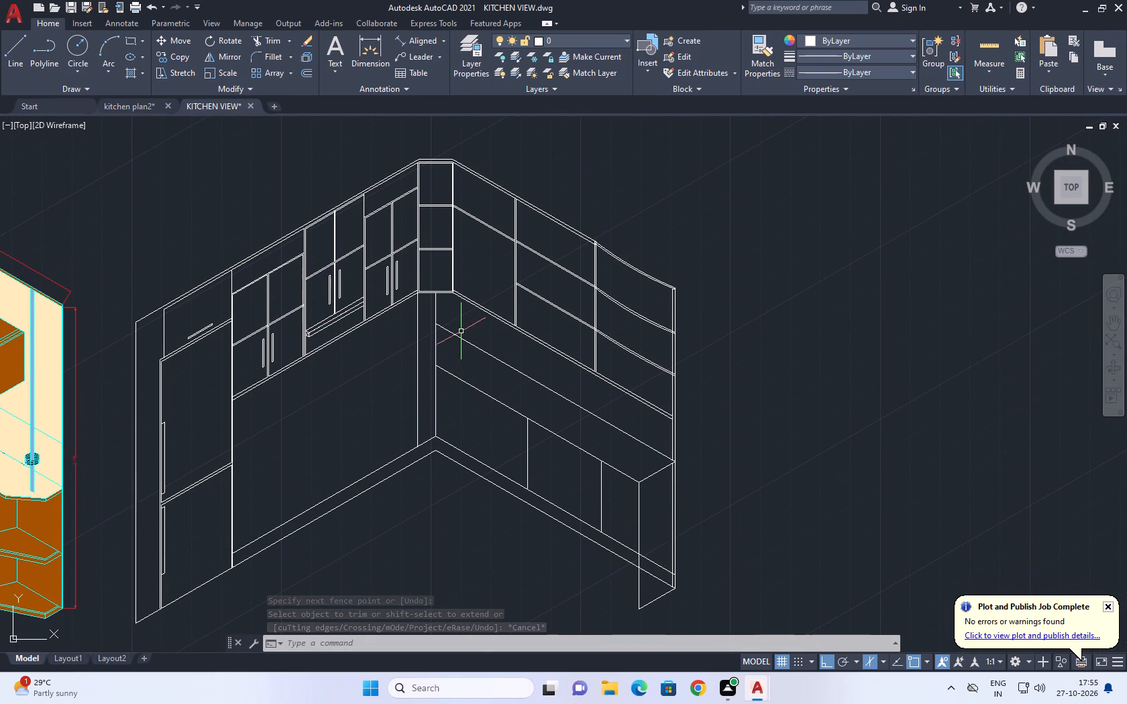
pyautogui.moveTo(496, 322); pyautogui.dragTo(458, 335, button='middle')
pyautogui.click(7, 54)
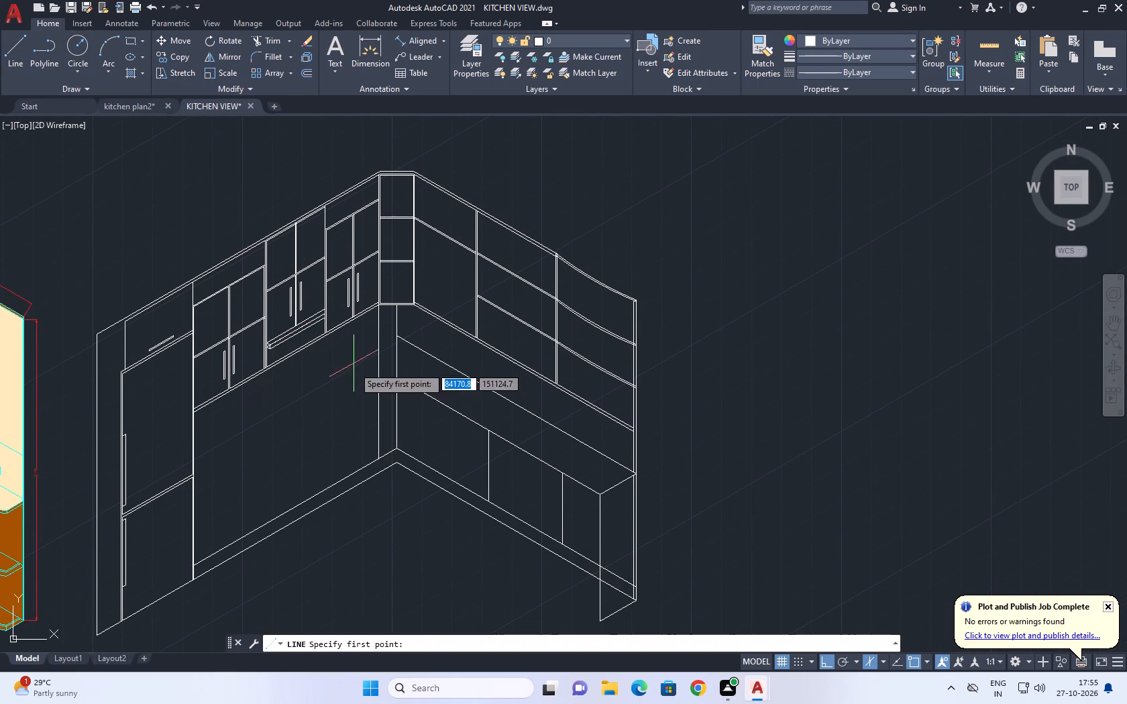
pyautogui.scroll(3, 368, 383)
pyautogui.click(475, 363)
pyautogui.moveTo(559, 239); pyautogui.dragTo(519, 330, button='middle')
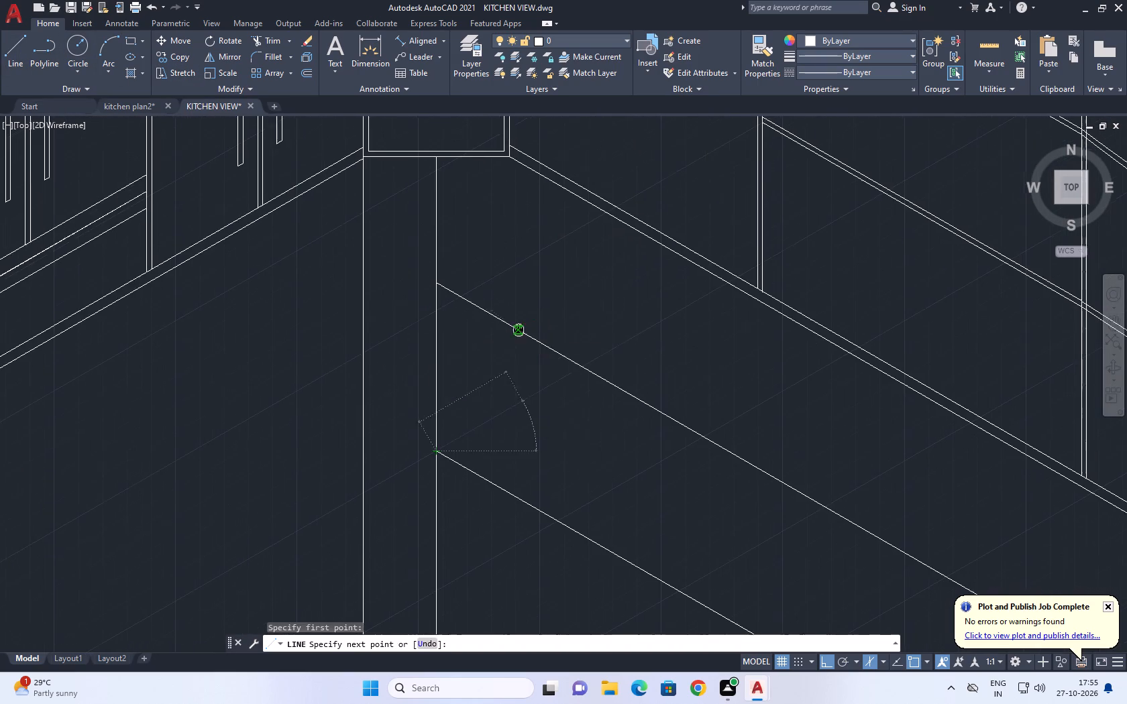
pyautogui.click(579, 258)
pyautogui.rightClick(582, 259)
pyautogui.click(650, 289)
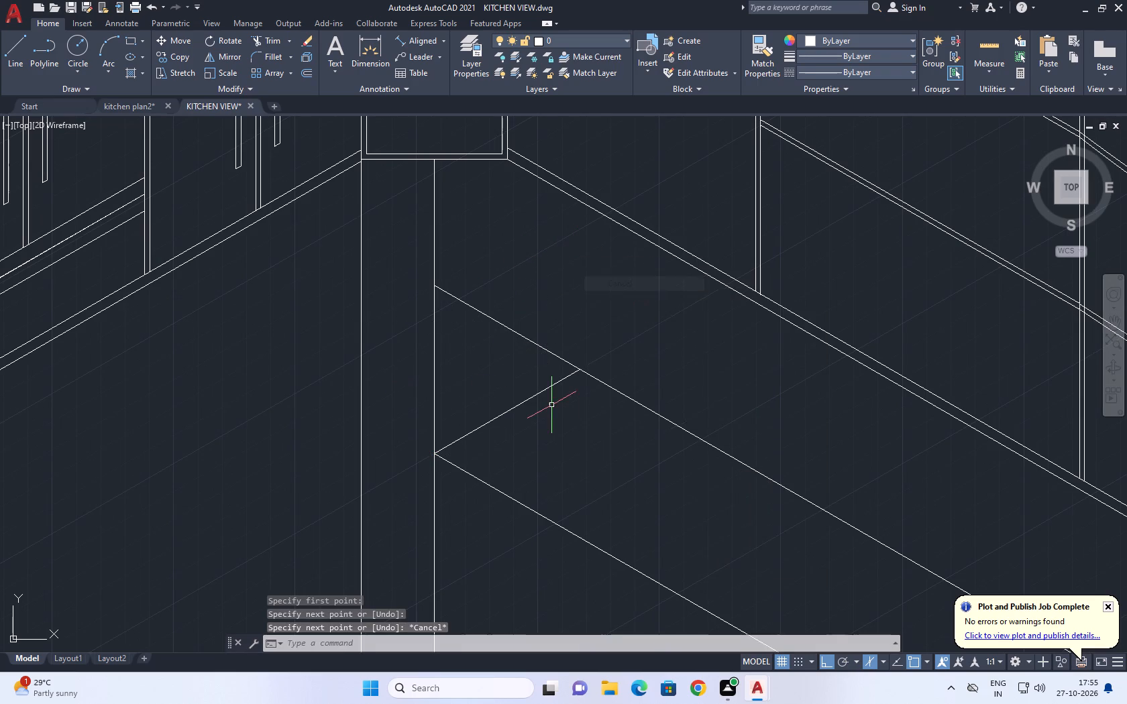
# Stretch the upper end of the new 30° countertop line past the rear counter line.
pyautogui.scroll(4, 550, 404)
pyautogui.moveTo(629, 263); pyautogui.dragTo(547, 360, button='middle')
pyautogui.scroll(5, 540, 366)
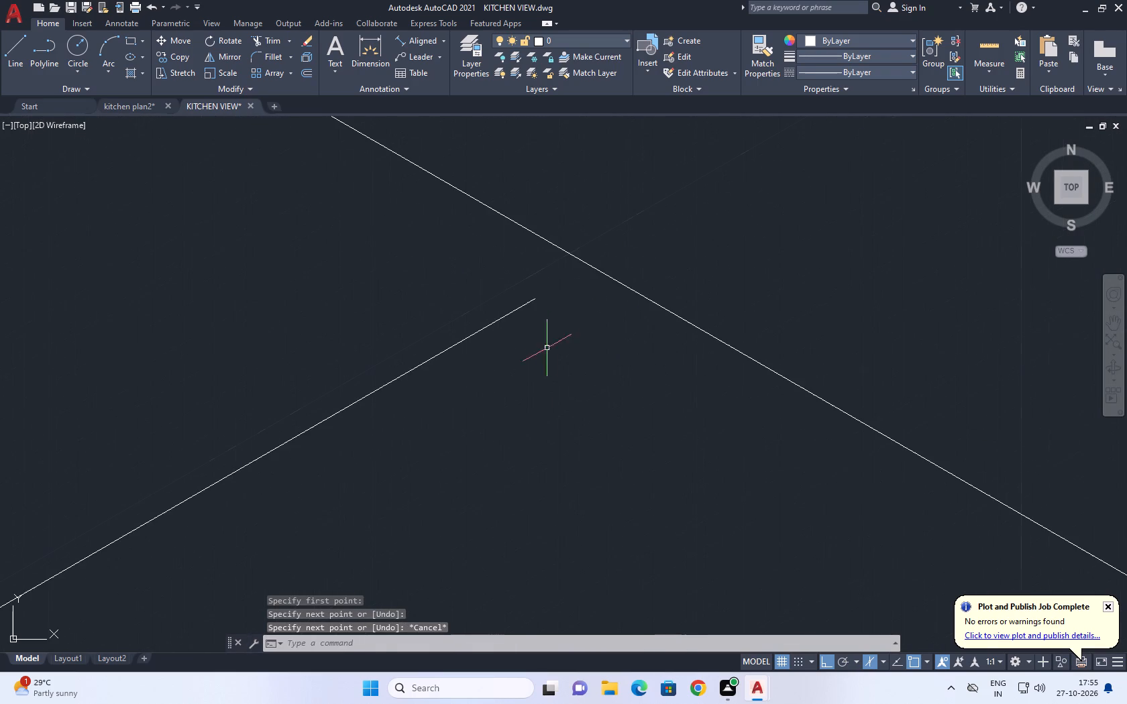
pyautogui.moveTo(548, 331); pyautogui.dragTo(510, 300)
pyautogui.click(466, 274)
pyautogui.moveTo(523, 296); pyautogui.dragTo(319, 491, button='middle')
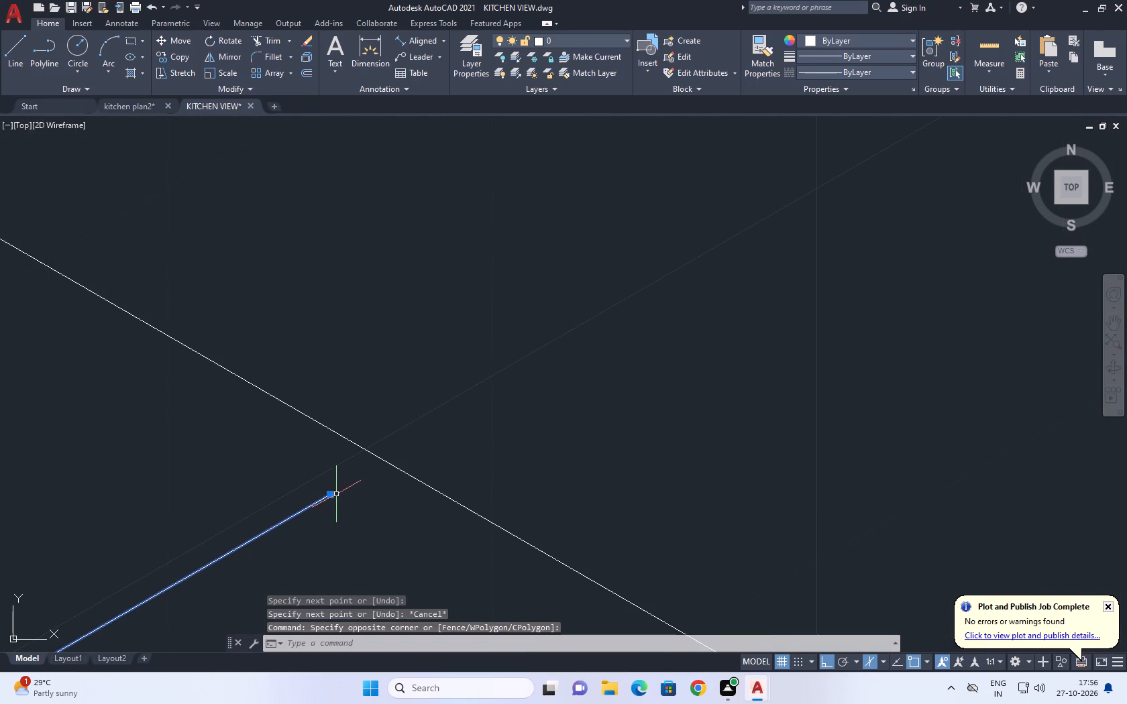
pyautogui.click(331, 496)
pyautogui.click(541, 367)
pyautogui.rightClick(620, 352)
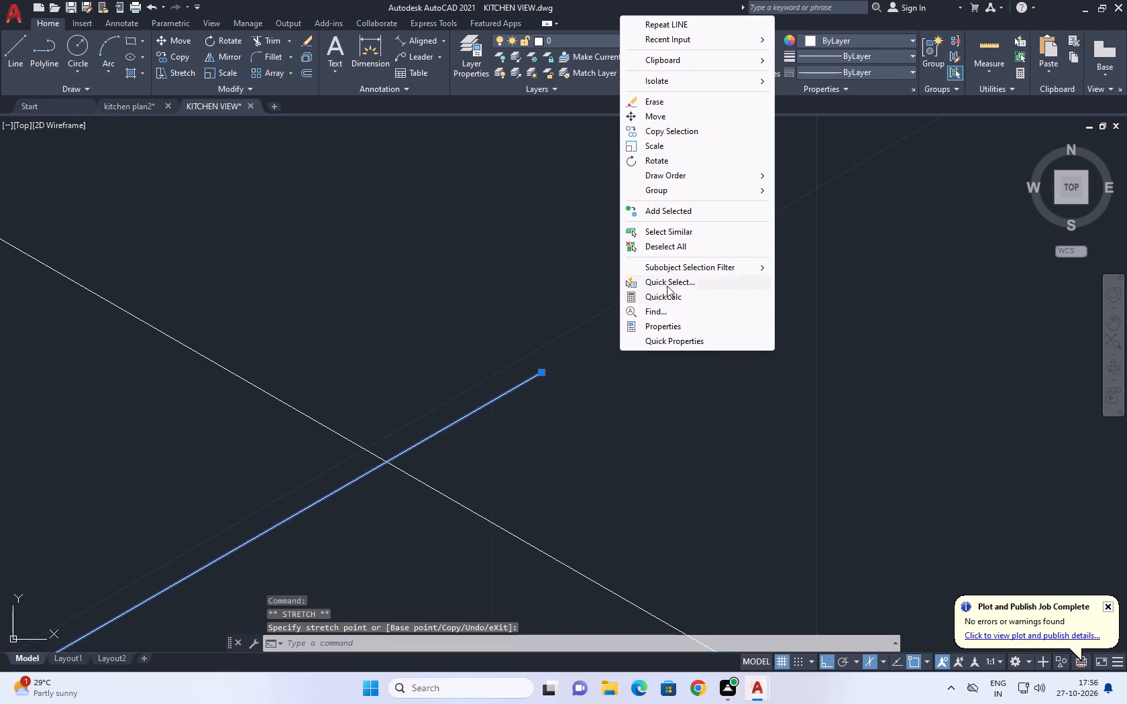
pyautogui.click(706, 250)
# Trim the excess of the 30° countertop line beyond the rear counter line.
pyautogui.scroll(-5, 644, 307)
pyautogui.moveTo(565, 282); pyautogui.dragTo(592, 415, button='middle')
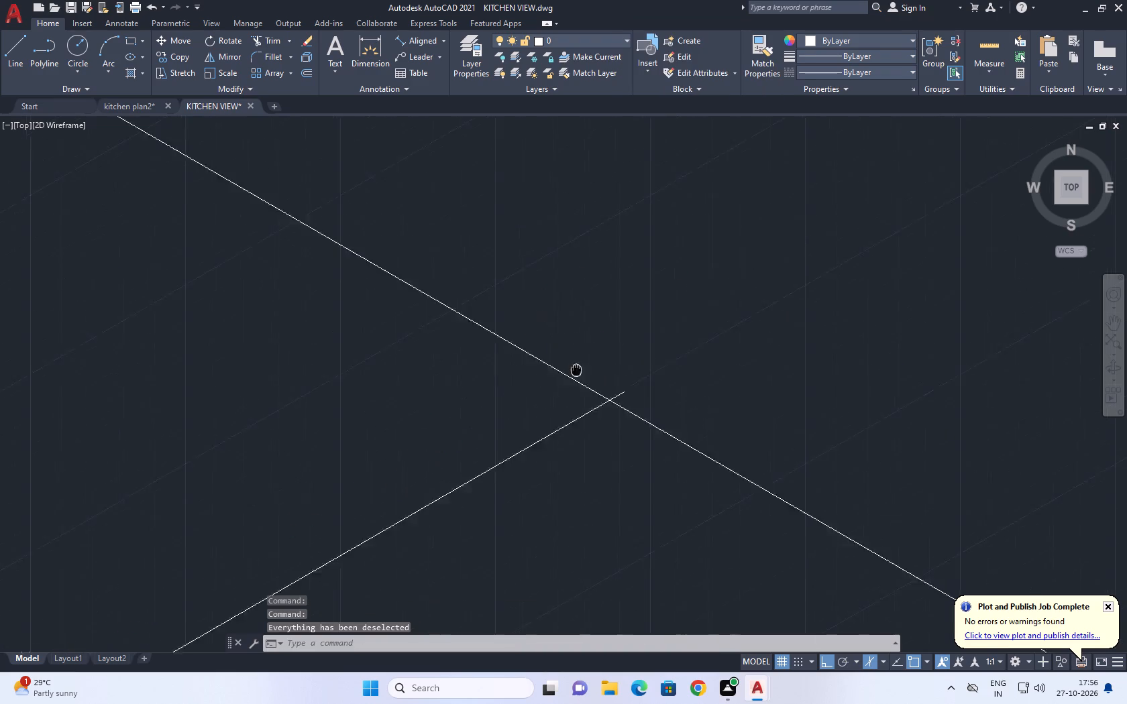
pyautogui.moveTo(592, 415); pyautogui.dragTo(598, 428, button='middle')
pyautogui.scroll(-5, 598, 428)
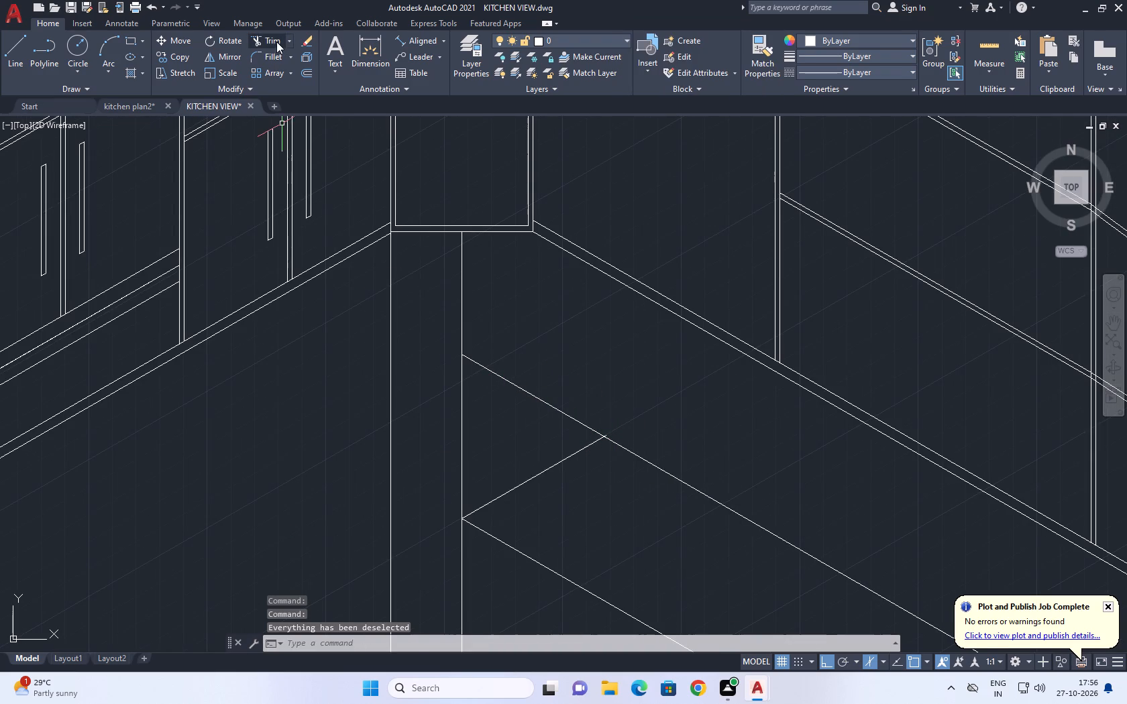
pyautogui.click(276, 42)
pyautogui.scroll(7, 631, 461)
pyautogui.click(681, 493)
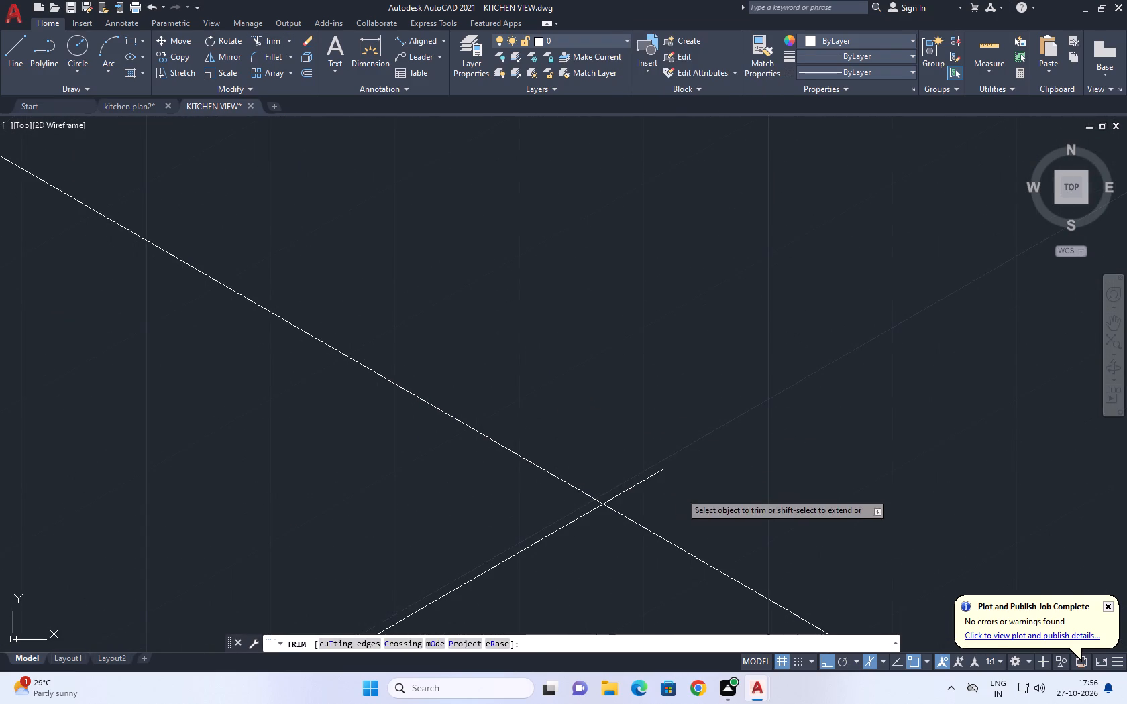
pyautogui.click(604, 438)
pyautogui.scroll(-12, 652, 442)
pyautogui.moveTo(604, 365); pyautogui.dragTo(580, 379, button='middle')
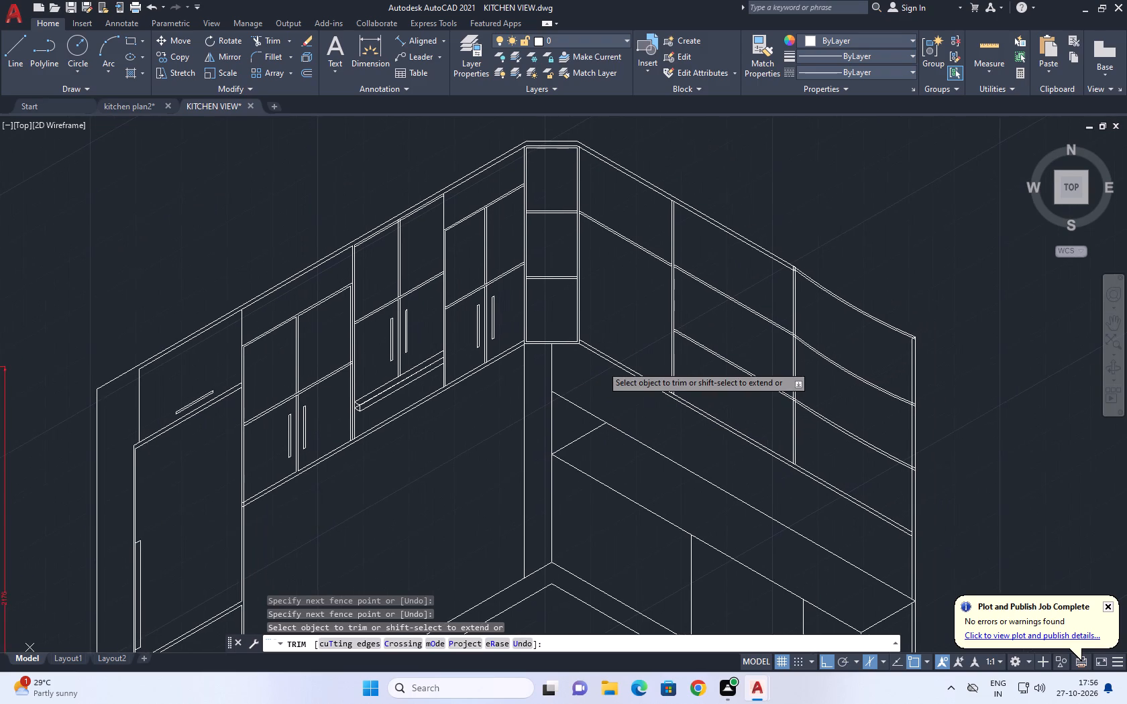
pyautogui.moveTo(580, 379); pyautogui.dragTo(515, 416, button='middle')
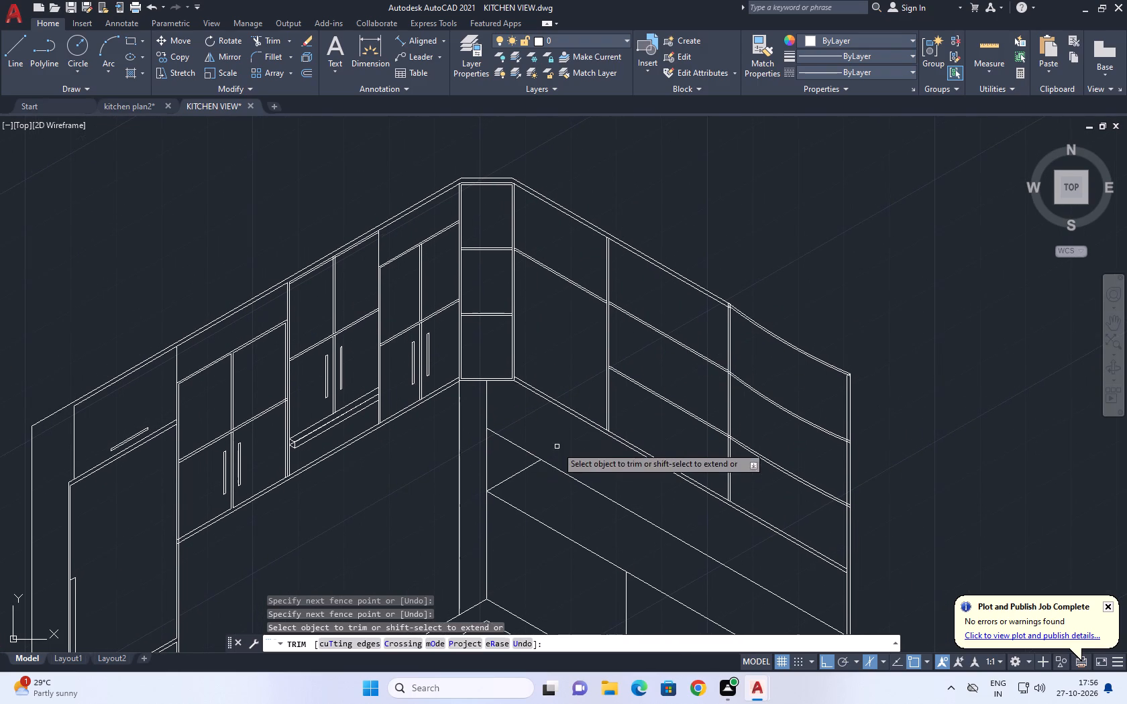
pyautogui.rightClick(561, 430)
pyautogui.click(600, 452)
# Trim the vertical line that runs below the bottom left corner of the corner wall unit.
pyautogui.click(478, 434)
pyautogui.click(457, 450)
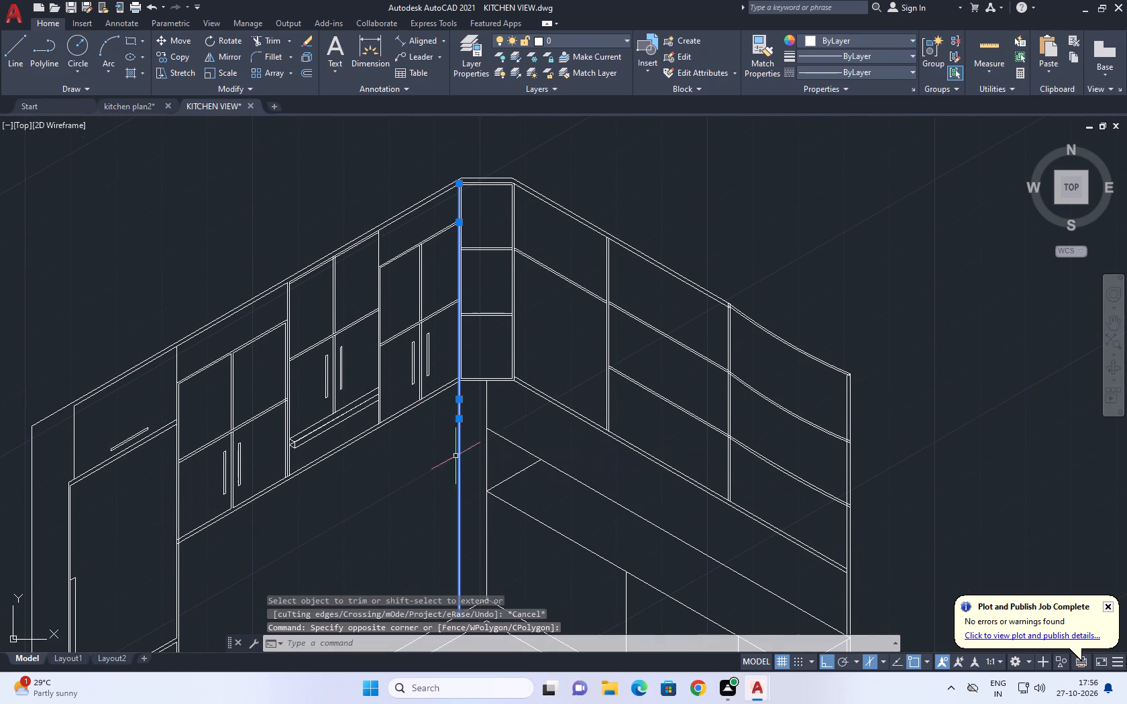
pyautogui.rightClick(472, 442)
pyautogui.rightClick(809, 161)
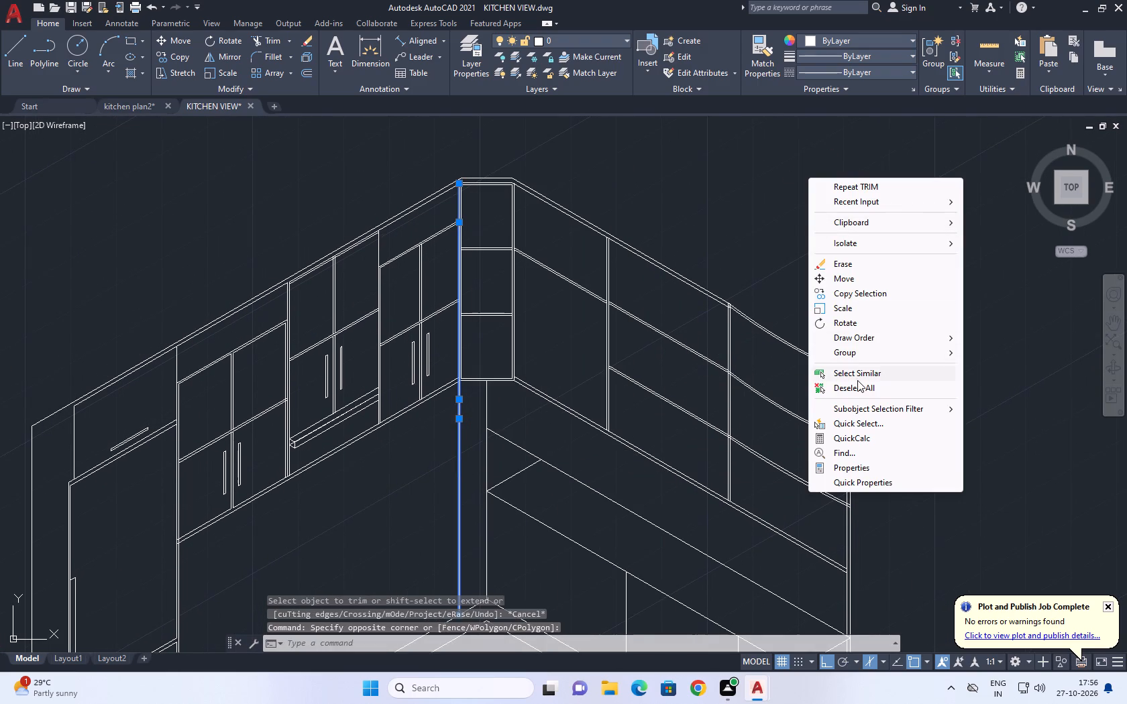
pyautogui.click(856, 389)
pyautogui.click(259, 38)
pyautogui.moveTo(469, 398); pyautogui.dragTo(483, 272, button='middle')
pyautogui.click(486, 302)
pyautogui.click(462, 318)
pyautogui.rightClick(462, 324)
pyautogui.click(495, 349)
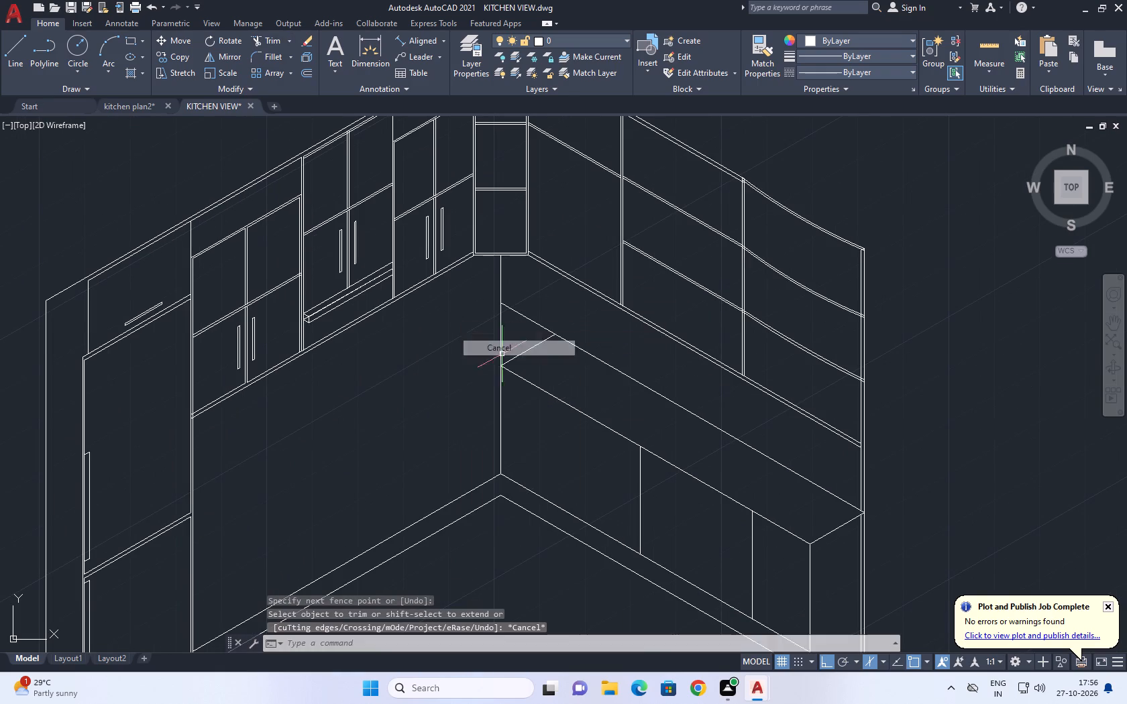
# Draw a line at 210° from the rear counter line's corner end, running past the tall cabinet's side edge.
pyautogui.scroll(-2, 506, 322)
pyautogui.moveTo(475, 344); pyautogui.dragTo(485, 375, button='middle')
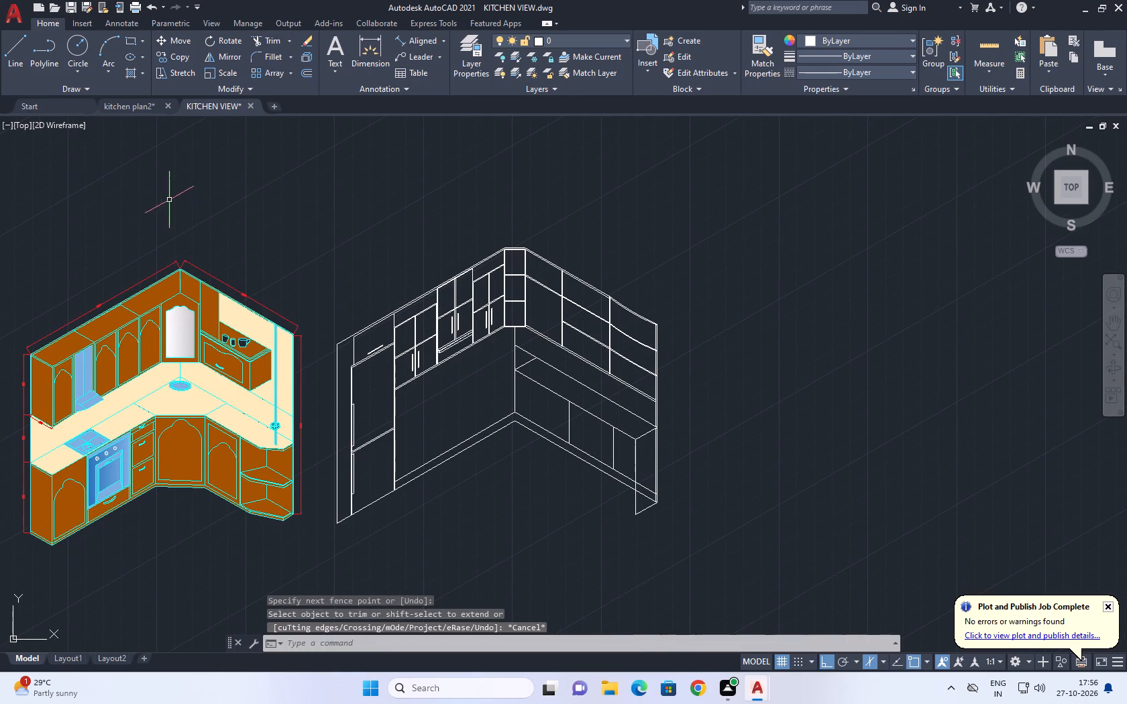
pyautogui.moveTo(163, 201); pyautogui.dragTo(266, 239, button='middle')
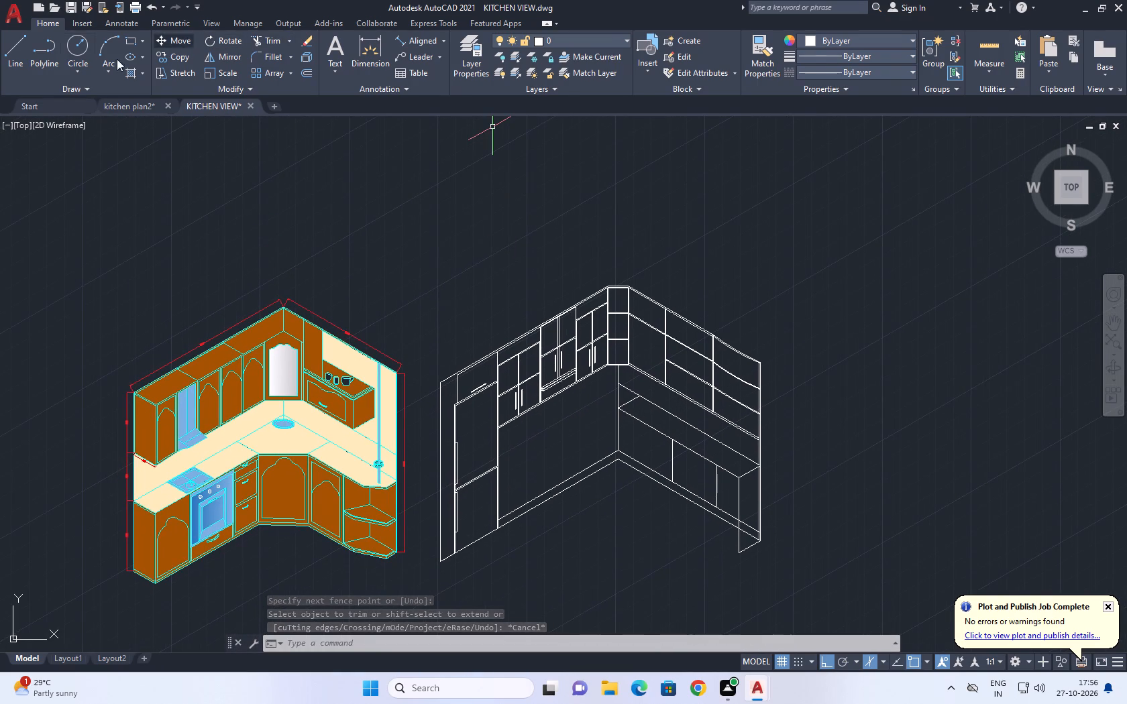
pyautogui.click(15, 47)
pyautogui.scroll(2, 623, 394)
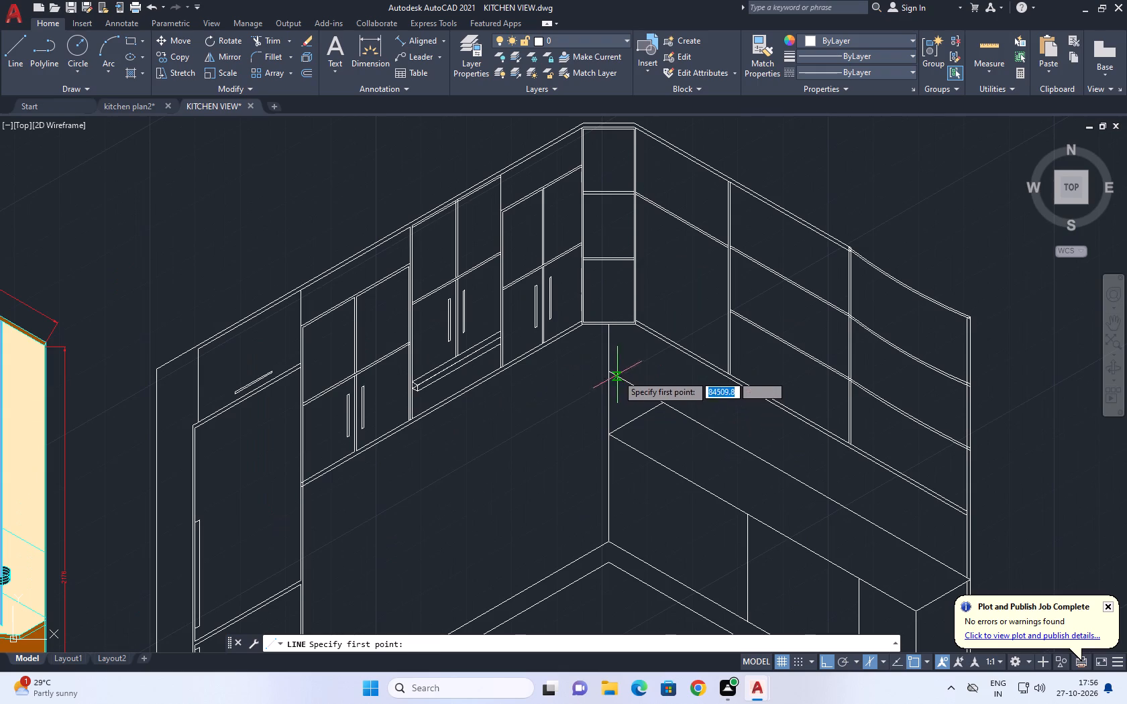
pyautogui.click(609, 373)
pyautogui.scroll(-2, 568, 410)
pyautogui.moveTo(449, 462); pyautogui.dragTo(509, 411, button='middle')
pyautogui.scroll(2, 516, 402)
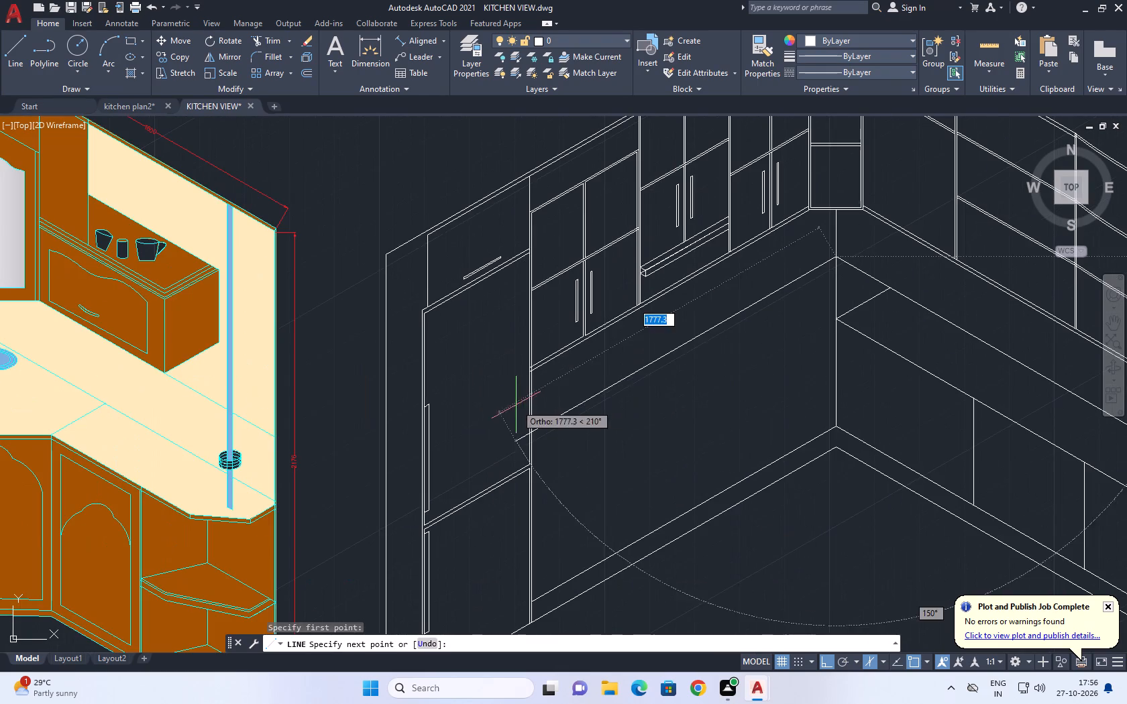
pyautogui.click(503, 429)
pyautogui.rightClick(516, 418)
pyautogui.click(546, 437)
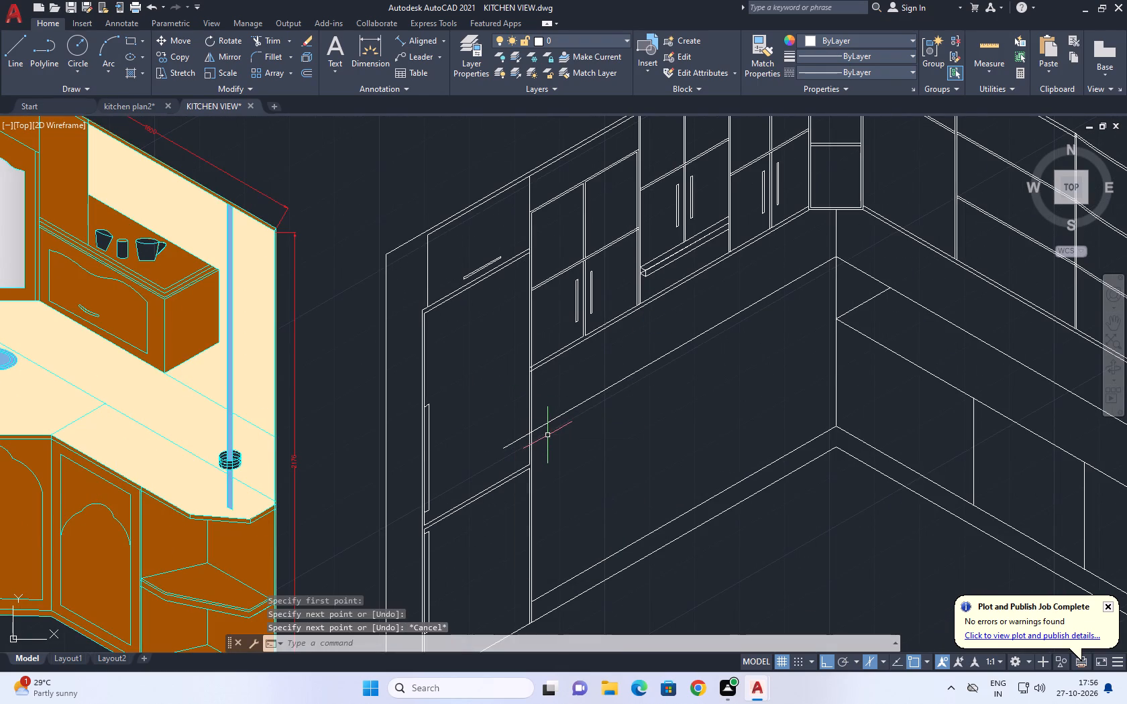
# Trim the excess of the new left-wall rear counter line beyond the tall cabinet's side edge.
pyautogui.moveTo(675, 438); pyautogui.dragTo(574, 432, button='middle')
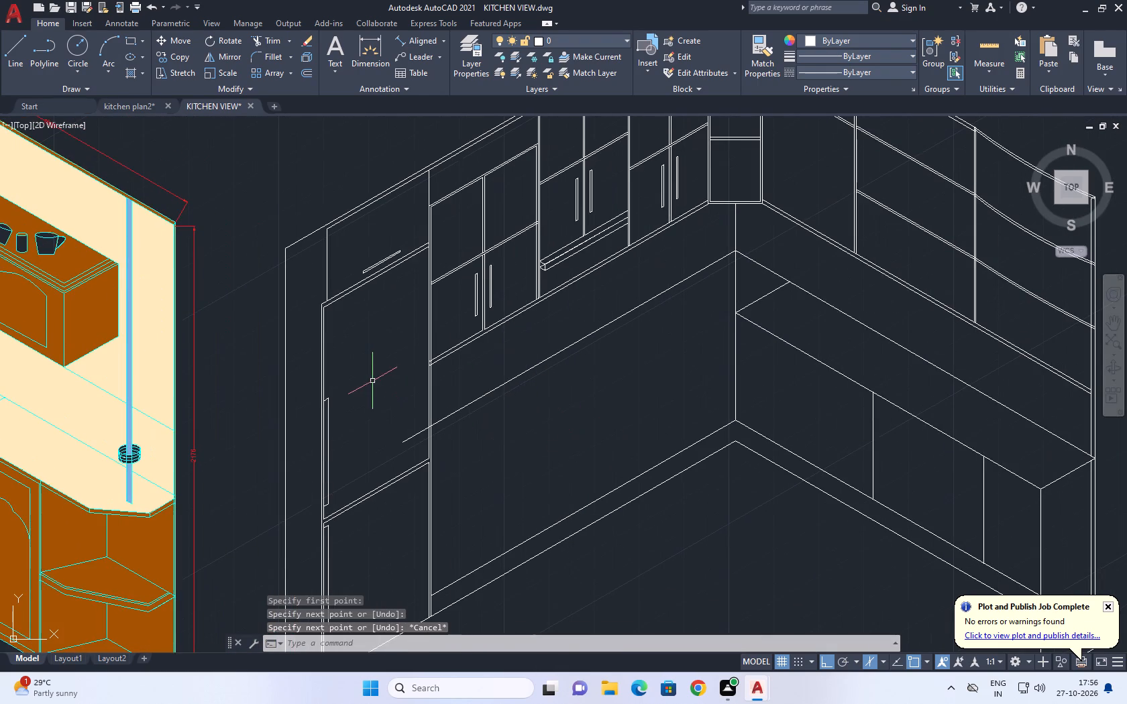
pyautogui.click(268, 43)
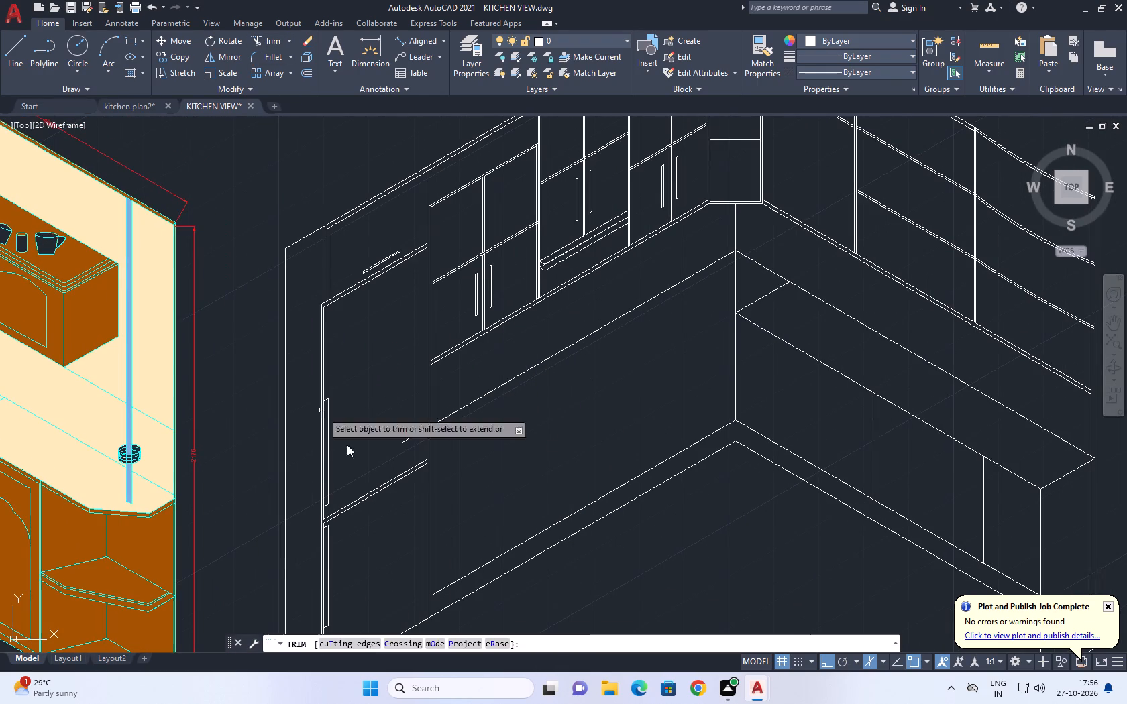
pyautogui.scroll(2, 370, 467)
pyautogui.click(460, 351)
pyautogui.click(461, 408)
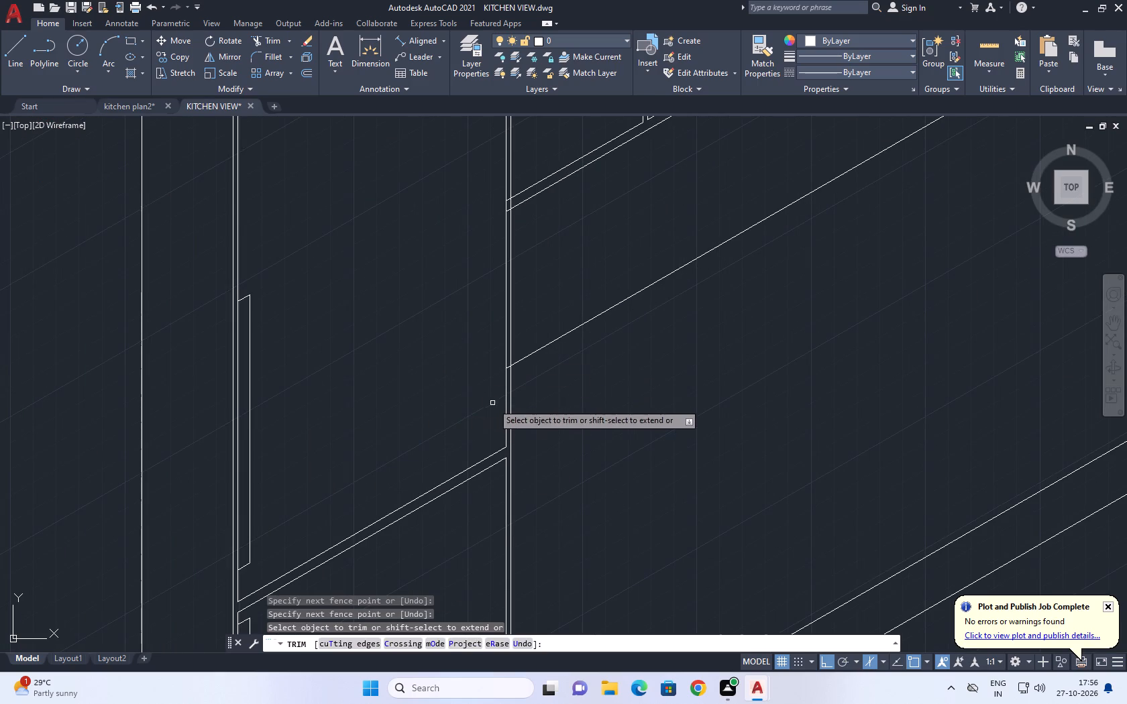
pyautogui.moveTo(492, 403); pyautogui.dragTo(365, 399, button='middle')
pyautogui.rightClick(564, 385)
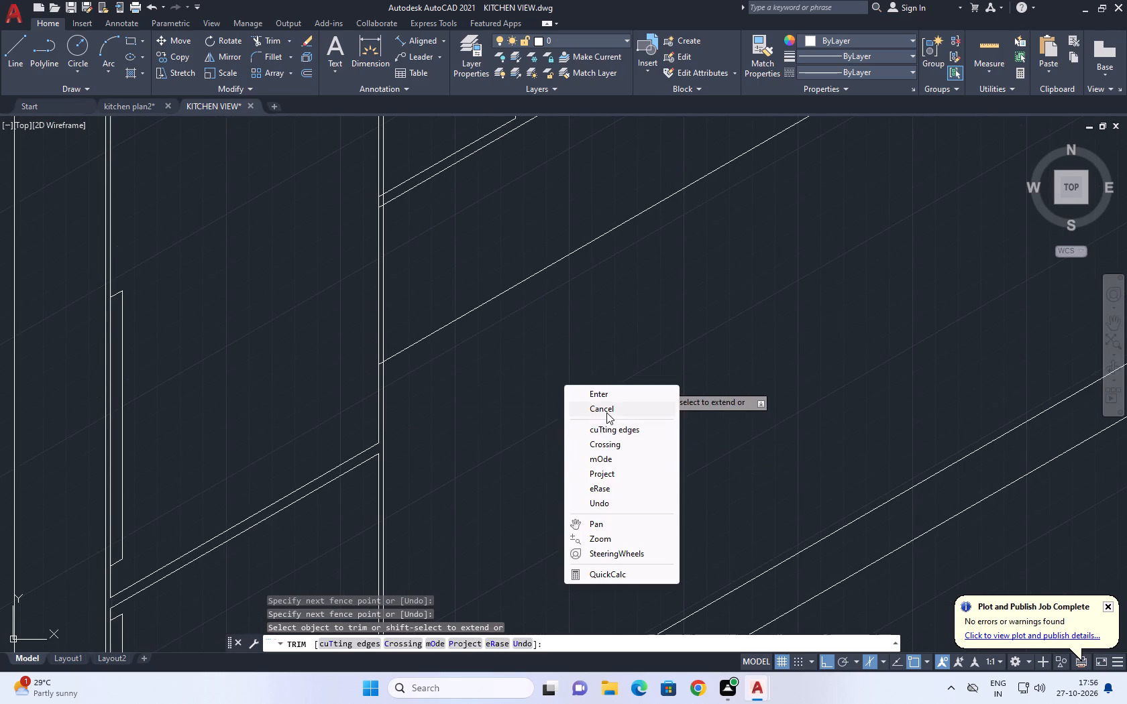
pyautogui.click(609, 405)
# Copy the left-wall rear counter line 300 units at 330° to form the left countertop's front edge.
pyautogui.scroll(-4, 592, 387)
pyautogui.moveTo(741, 365); pyautogui.dragTo(685, 377, button='middle')
pyautogui.scroll(2, 634, 333)
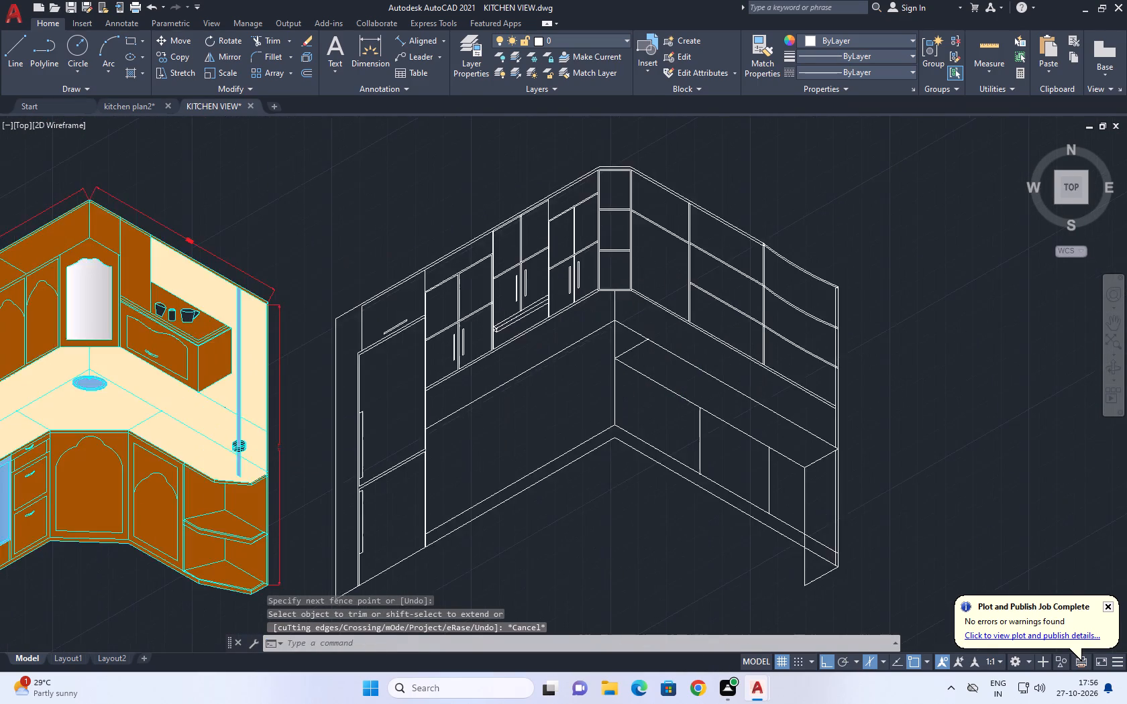
pyautogui.moveTo(634, 333); pyautogui.dragTo(611, 359, button='middle')
pyautogui.middleClick(610, 358)
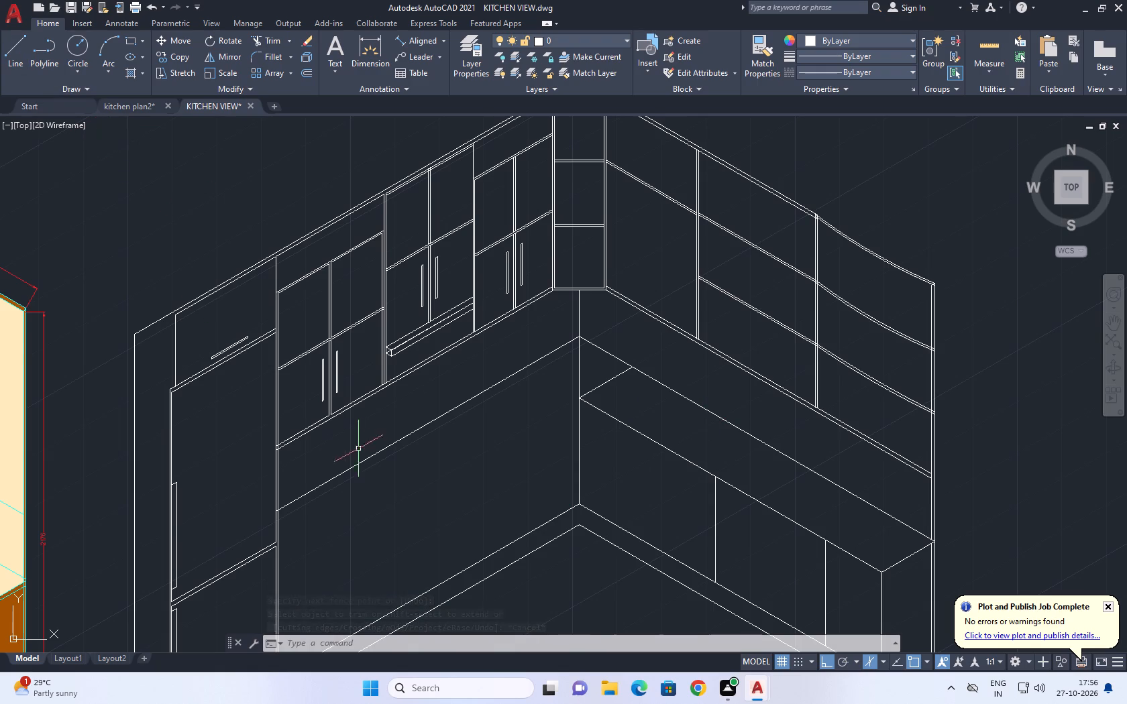
pyautogui.click(392, 445)
pyautogui.press('c')
pyautogui.press('o')
pyautogui.press('space')
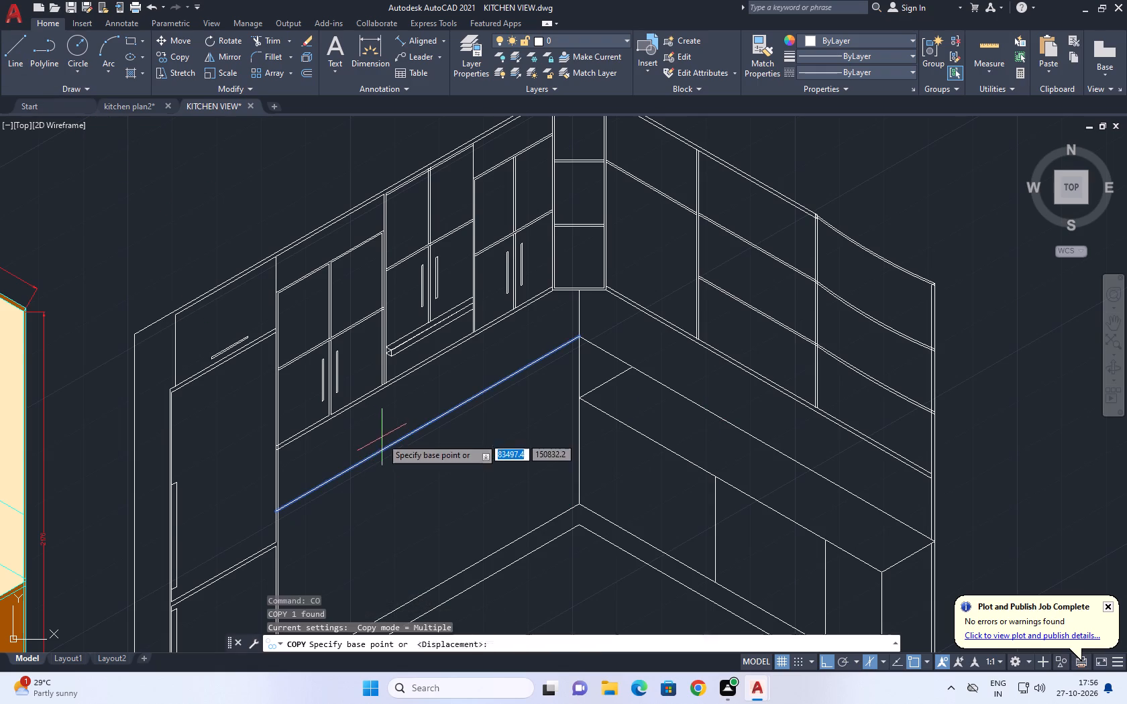
pyautogui.click(384, 442)
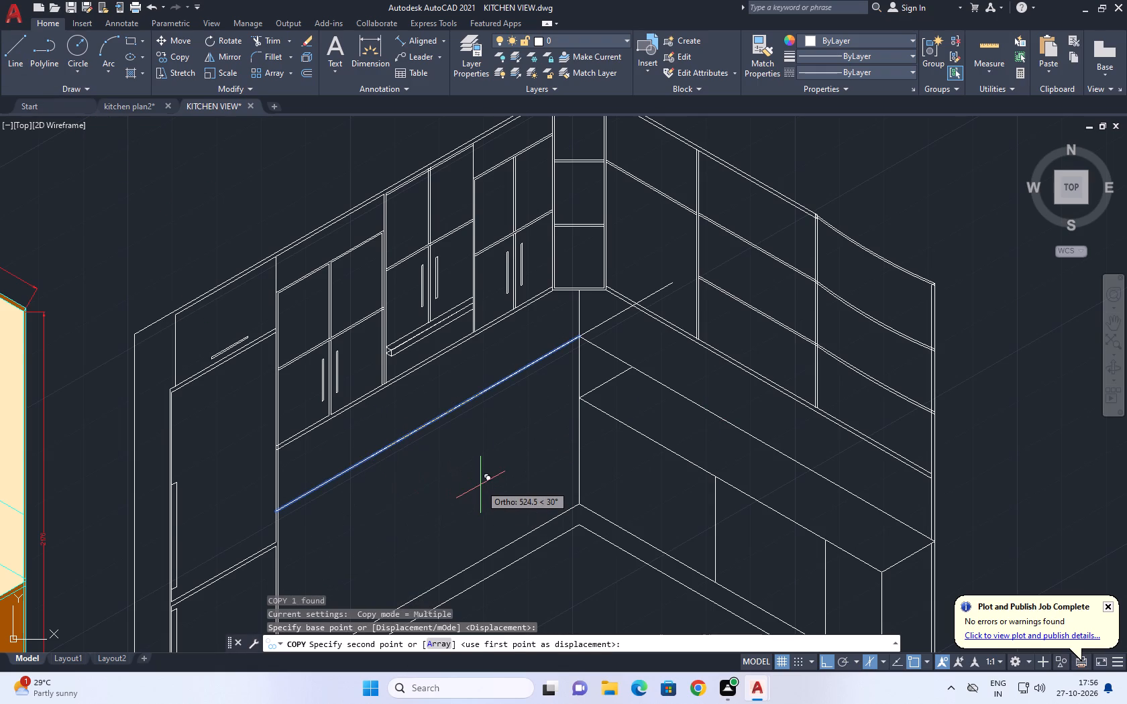
pyautogui.press('F5')
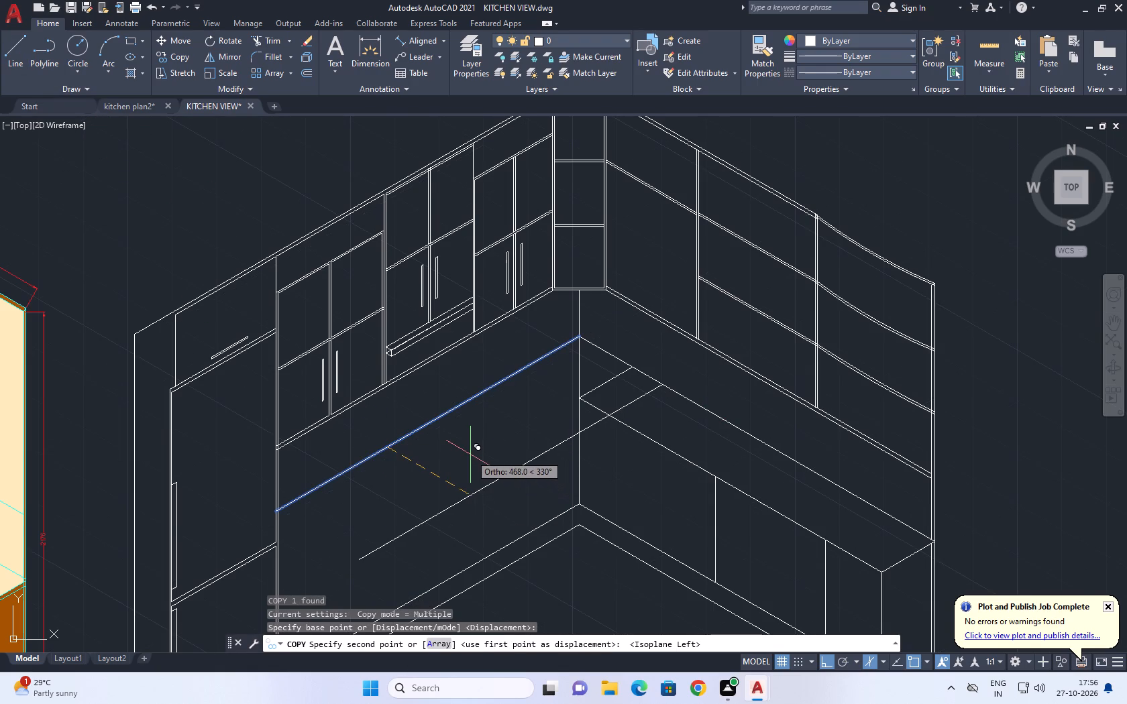
pyautogui.write('300')
pyautogui.press('Return')
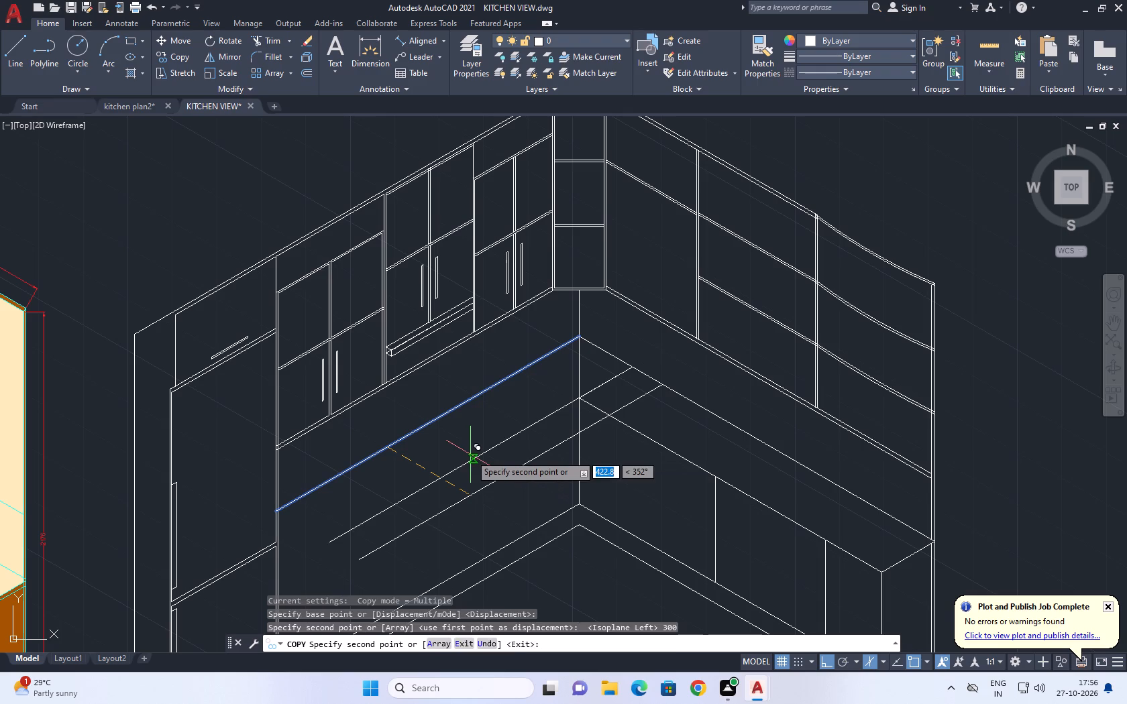
pyautogui.press('Escape')
# Stretch the copied line's upper end back to the inner corner where the right-hand front counter line starts.
pyautogui.moveTo(470, 453); pyautogui.dragTo(651, 396, button='middle')
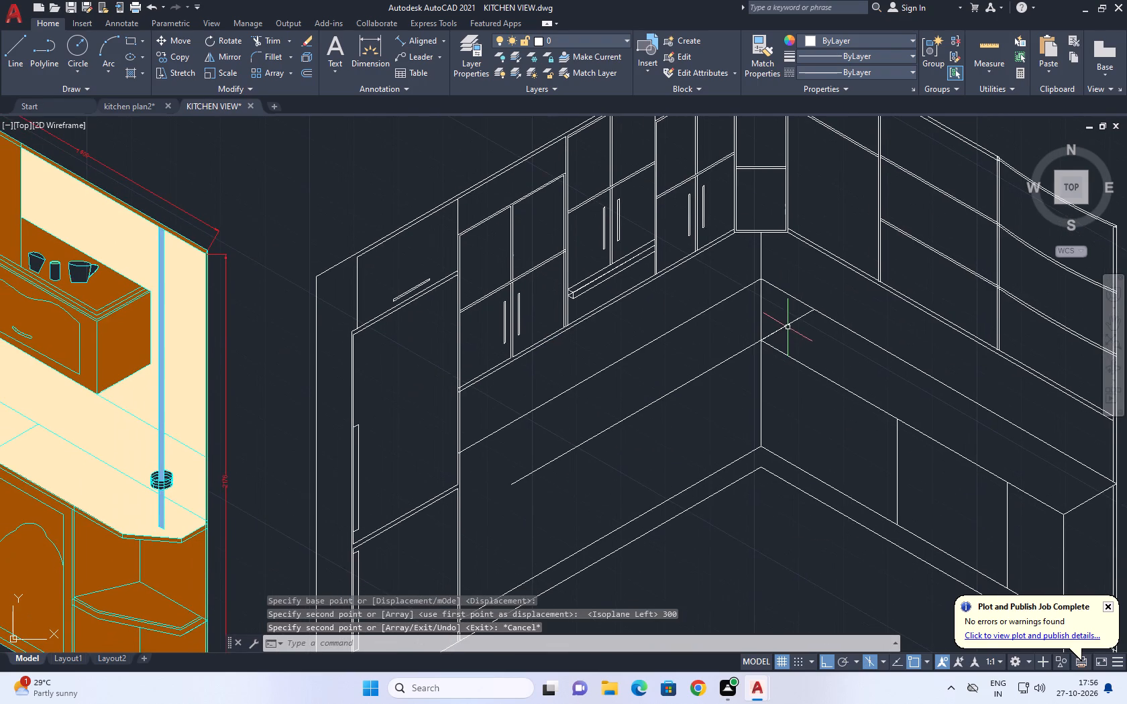
pyautogui.click(788, 327)
pyautogui.scroll(1, 801, 313)
pyautogui.click(820, 307)
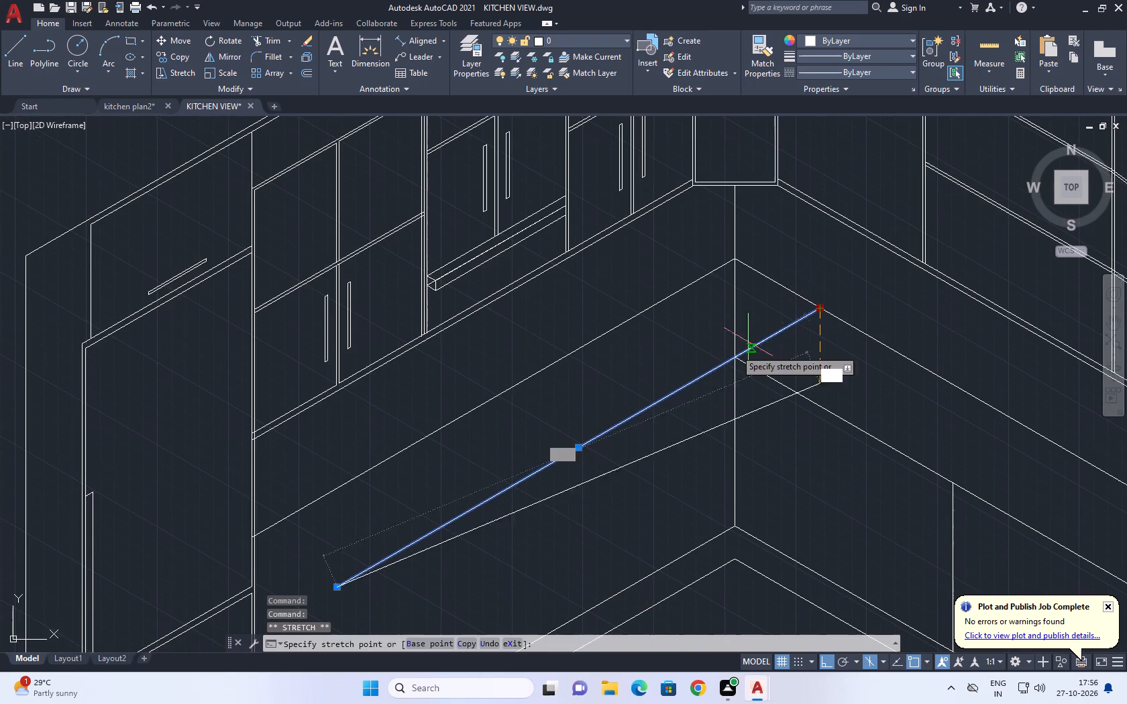
pyautogui.click(737, 354)
pyautogui.press('Escape')
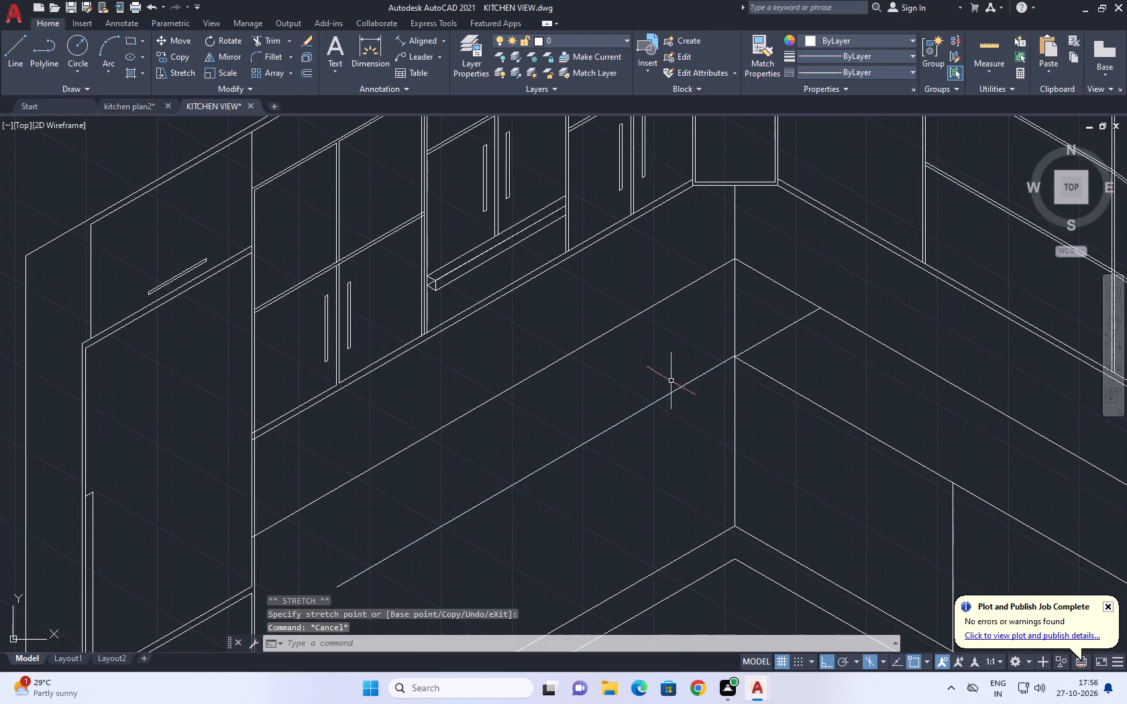
# Extend the lower end of the left-hand front counter line to the tall cabinet's side edge.
pyautogui.moveTo(646, 392); pyautogui.dragTo(822, 274, button='middle')
pyautogui.press('e')
pyautogui.press('x')
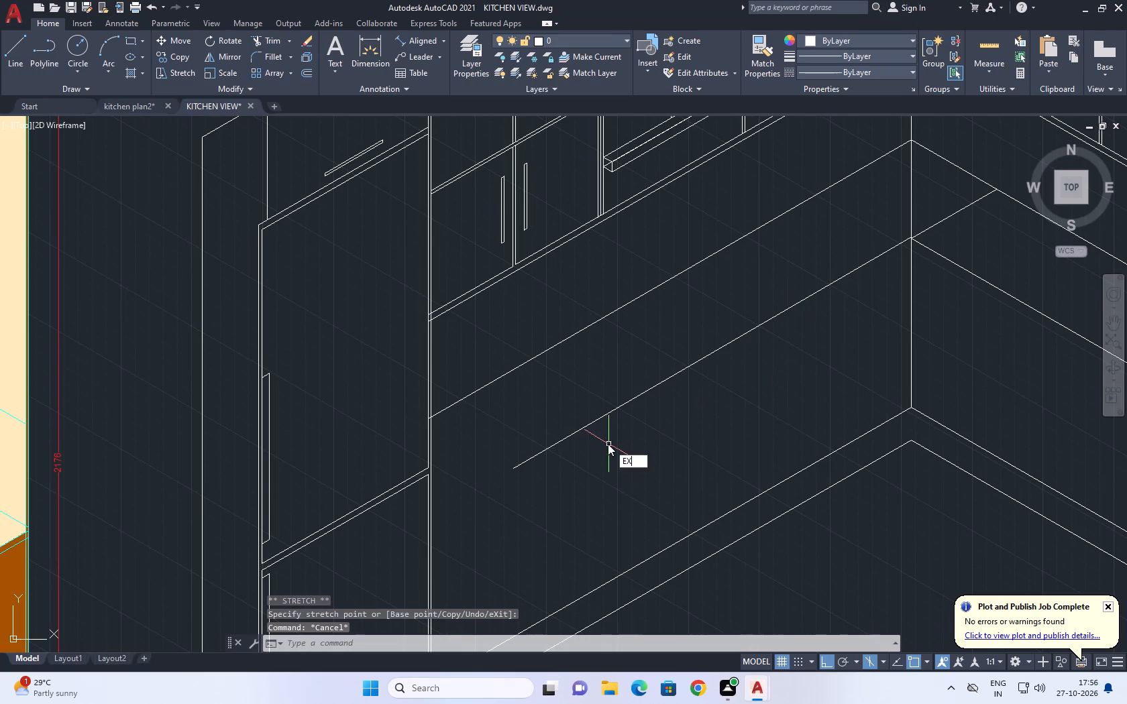
pyautogui.press('space')
pyautogui.click(590, 406)
pyautogui.moveTo(583, 462); pyautogui.dragTo(583, 469)
pyautogui.press('Escape')
# Trim the vertical corner line between the rear counter corner and the front counter corner.
pyautogui.scroll(-1, 574, 466)
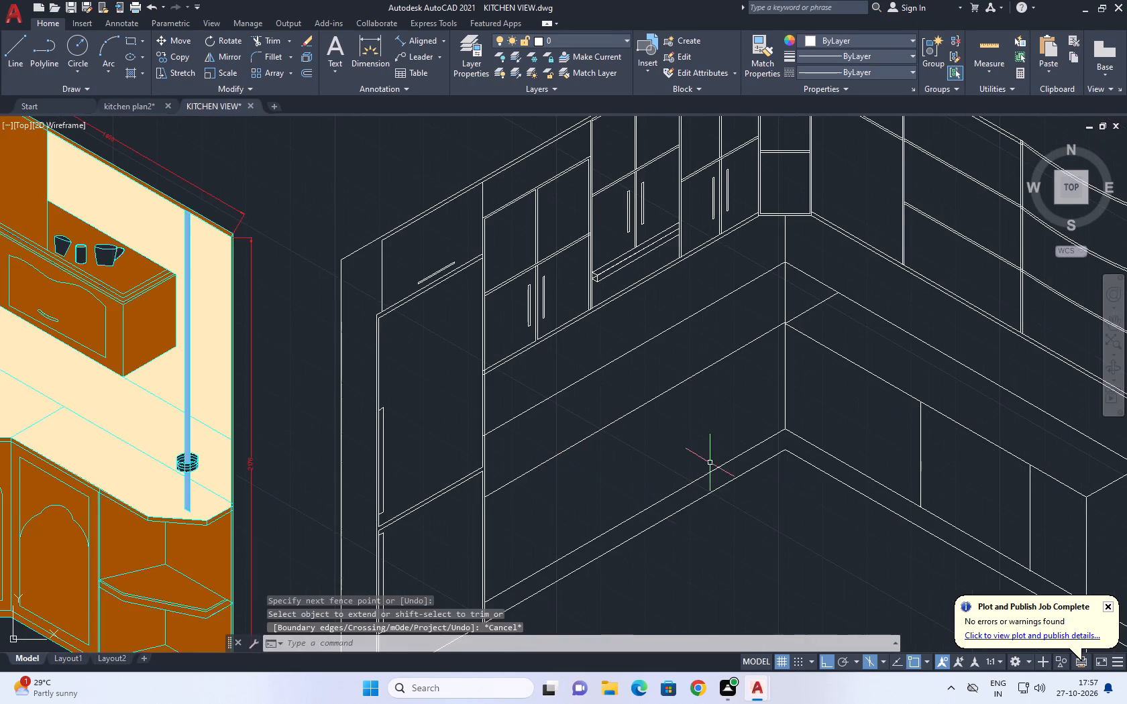
pyautogui.moveTo(710, 462); pyautogui.dragTo(541, 408, button='middle')
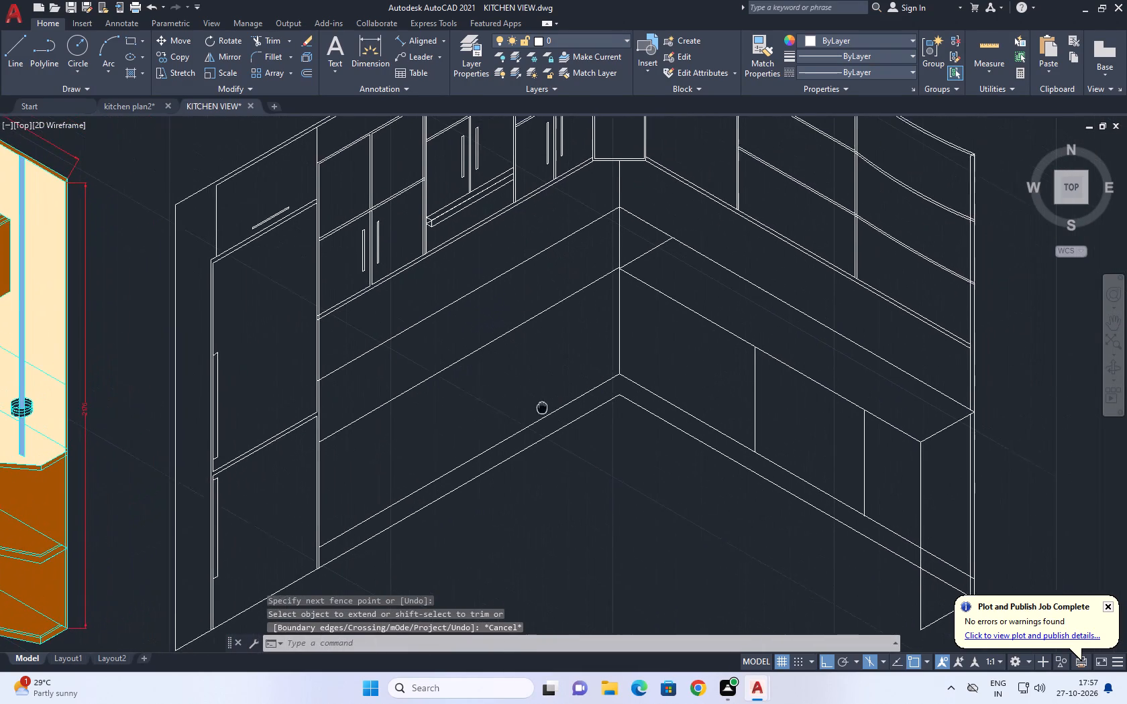
pyautogui.moveTo(541, 408); pyautogui.dragTo(529, 418, button='middle')
pyautogui.moveTo(625, 270); pyautogui.dragTo(617, 344, button='middle')
pyautogui.write('TR')
pyautogui.press('space')
pyautogui.click(608, 312)
pyautogui.click(584, 322)
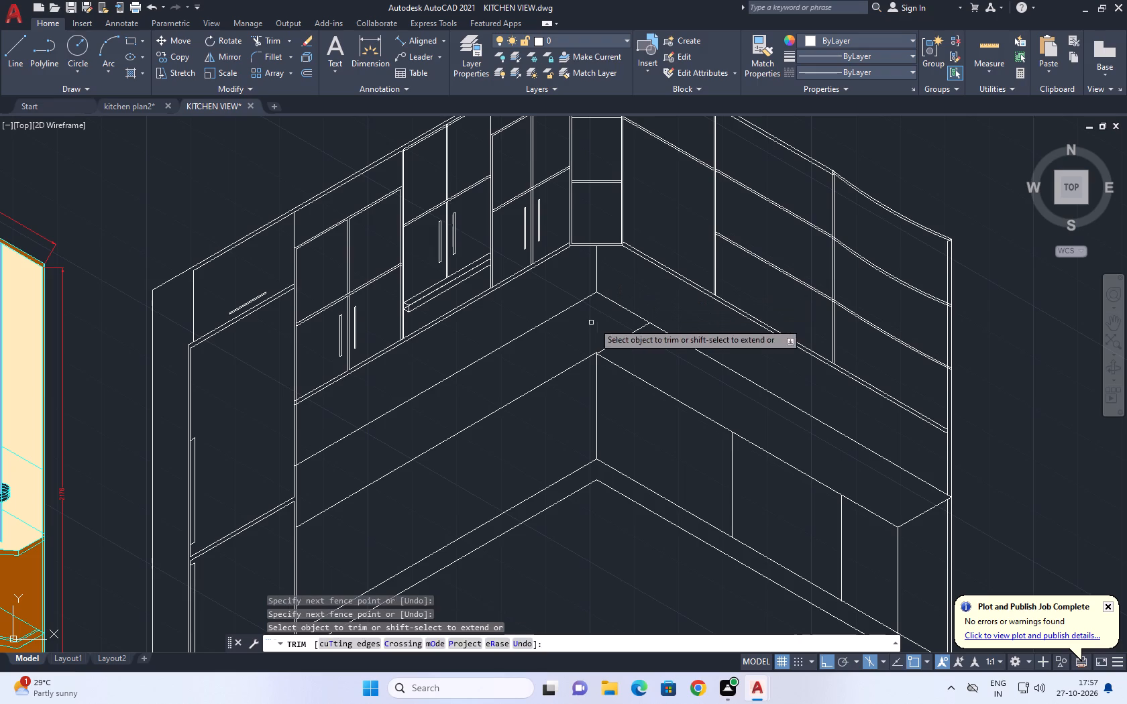
pyautogui.press('Escape')
# Draw a vertical line from the left-wall rear counter line, below the shelf's left end, down past both floor lines.
pyautogui.scroll(-2, 570, 267)
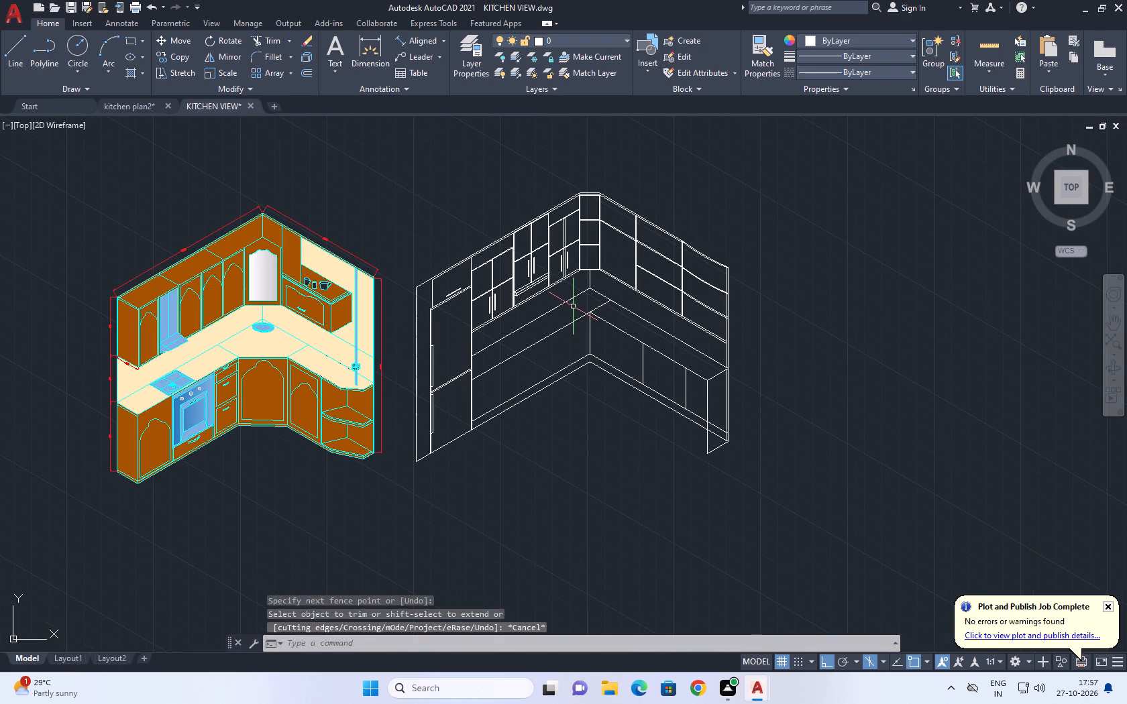
pyautogui.moveTo(486, 357); pyautogui.dragTo(498, 382, button='middle')
pyautogui.moveTo(529, 459); pyautogui.dragTo(506, 410, button='middle')
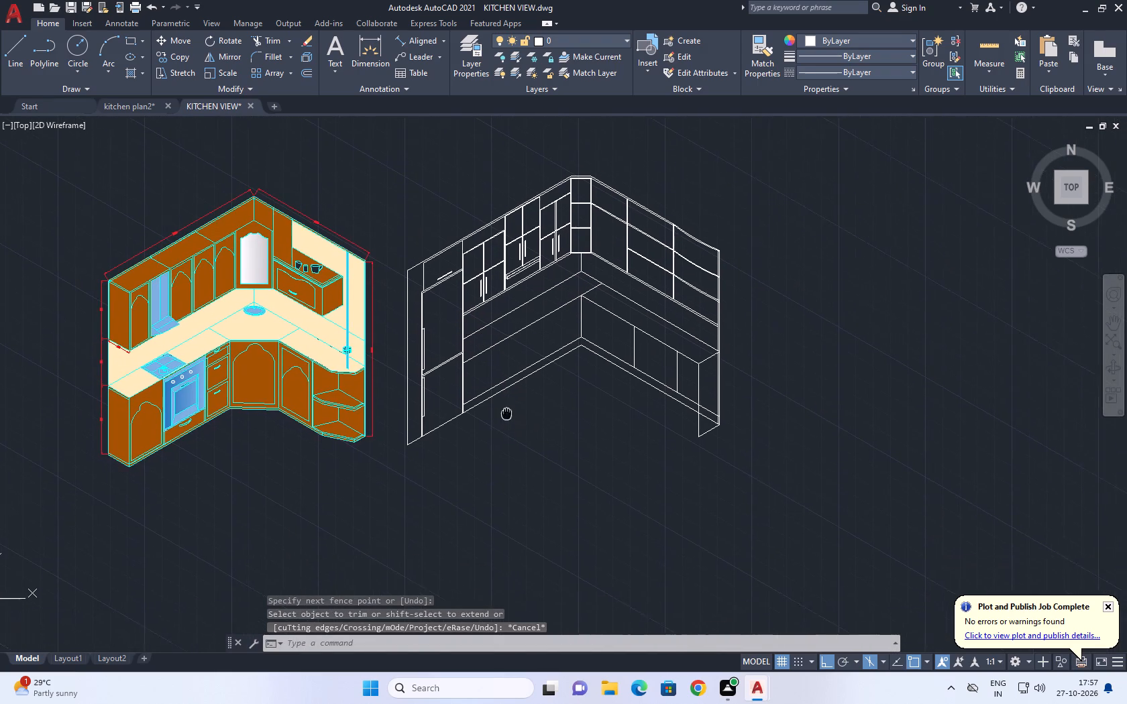
pyautogui.moveTo(506, 410); pyautogui.dragTo(458, 351, button='middle')
pyautogui.write('L')
pyautogui.press('space')
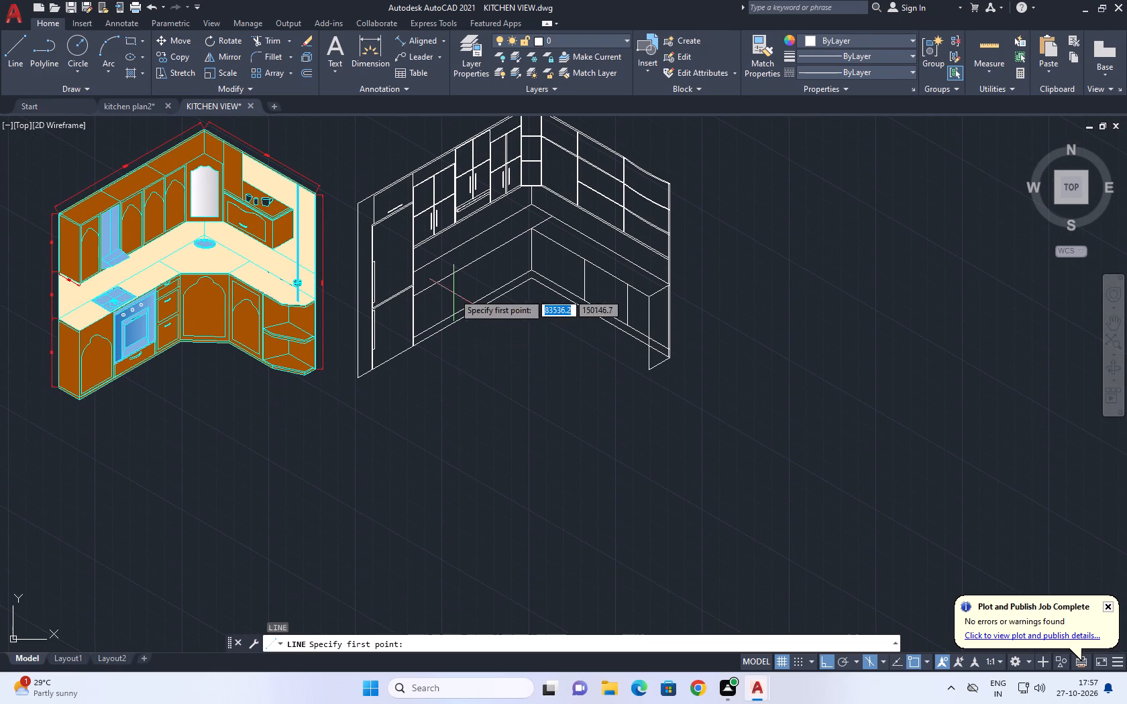
pyautogui.moveTo(453, 268); pyautogui.dragTo(459, 282, button='middle')
pyautogui.scroll(1, 470, 225)
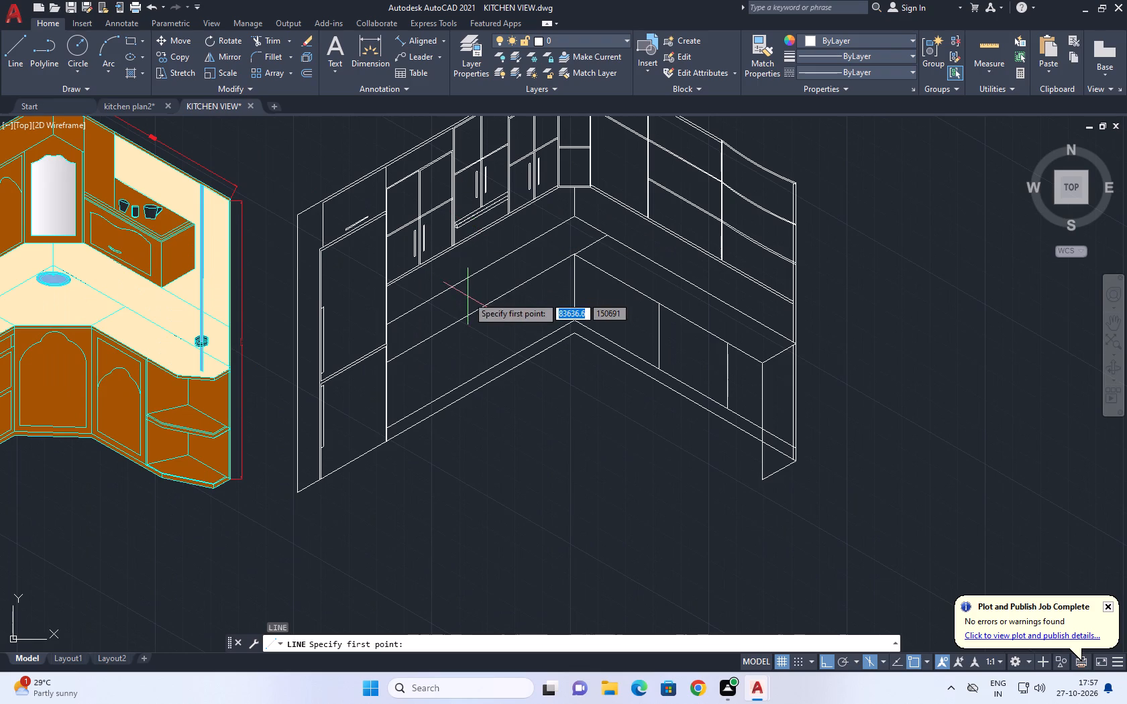
pyautogui.click(455, 284)
pyautogui.click(484, 493)
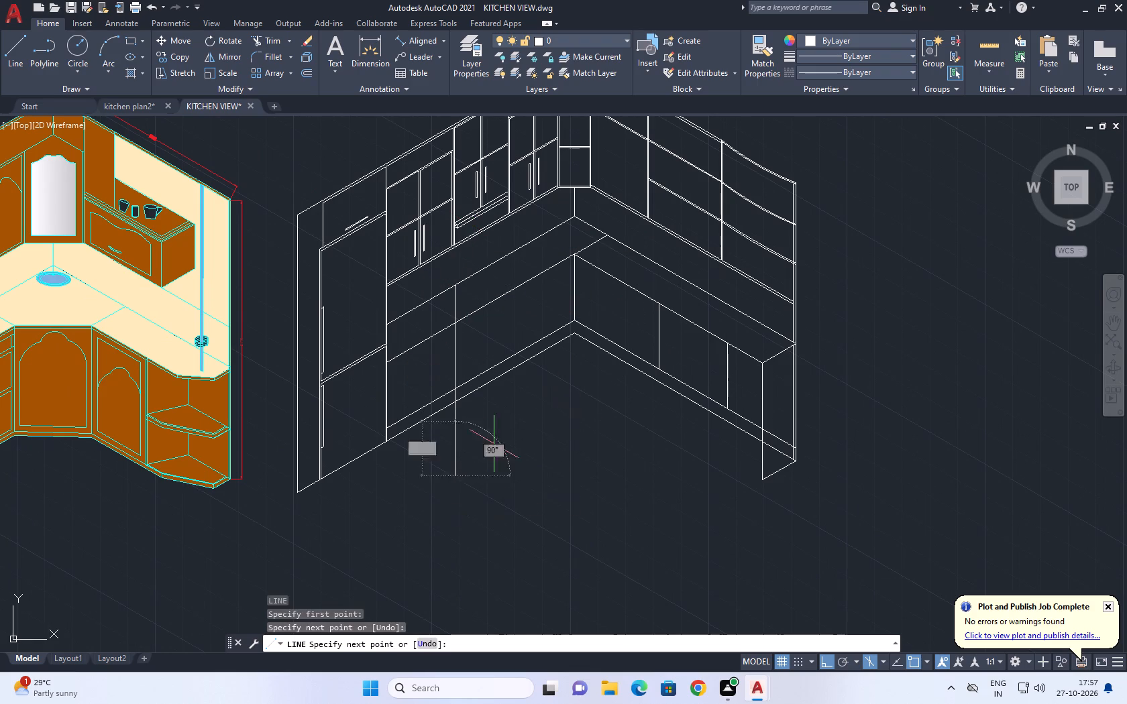
pyautogui.press('Escape')
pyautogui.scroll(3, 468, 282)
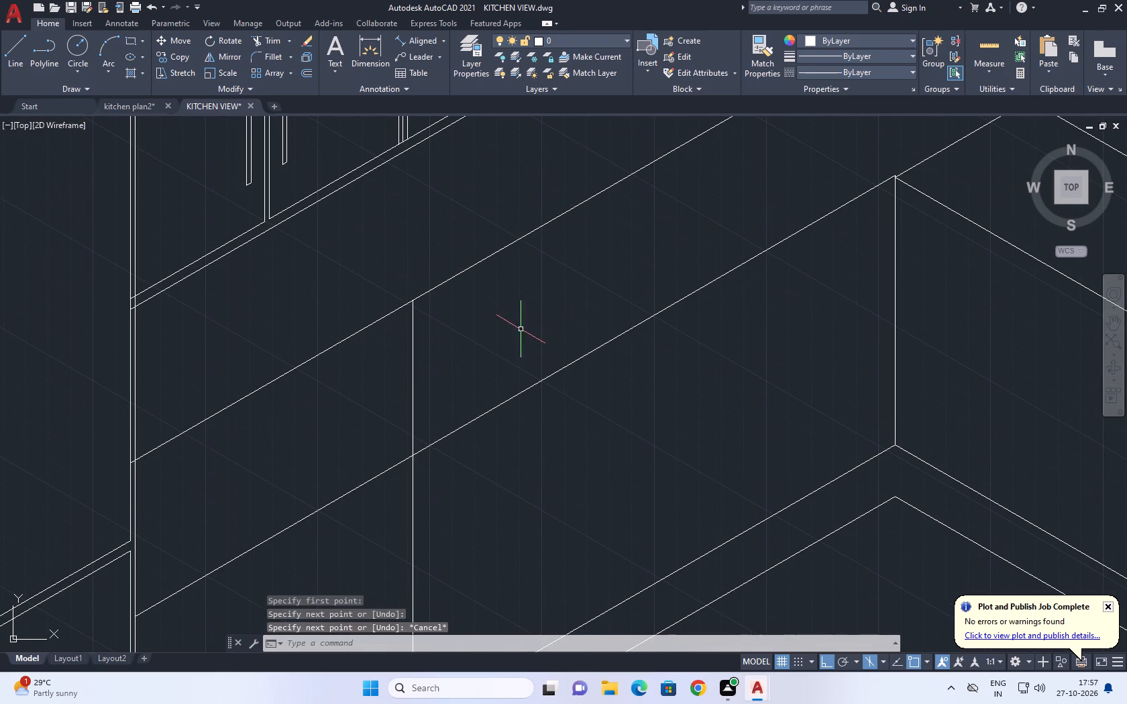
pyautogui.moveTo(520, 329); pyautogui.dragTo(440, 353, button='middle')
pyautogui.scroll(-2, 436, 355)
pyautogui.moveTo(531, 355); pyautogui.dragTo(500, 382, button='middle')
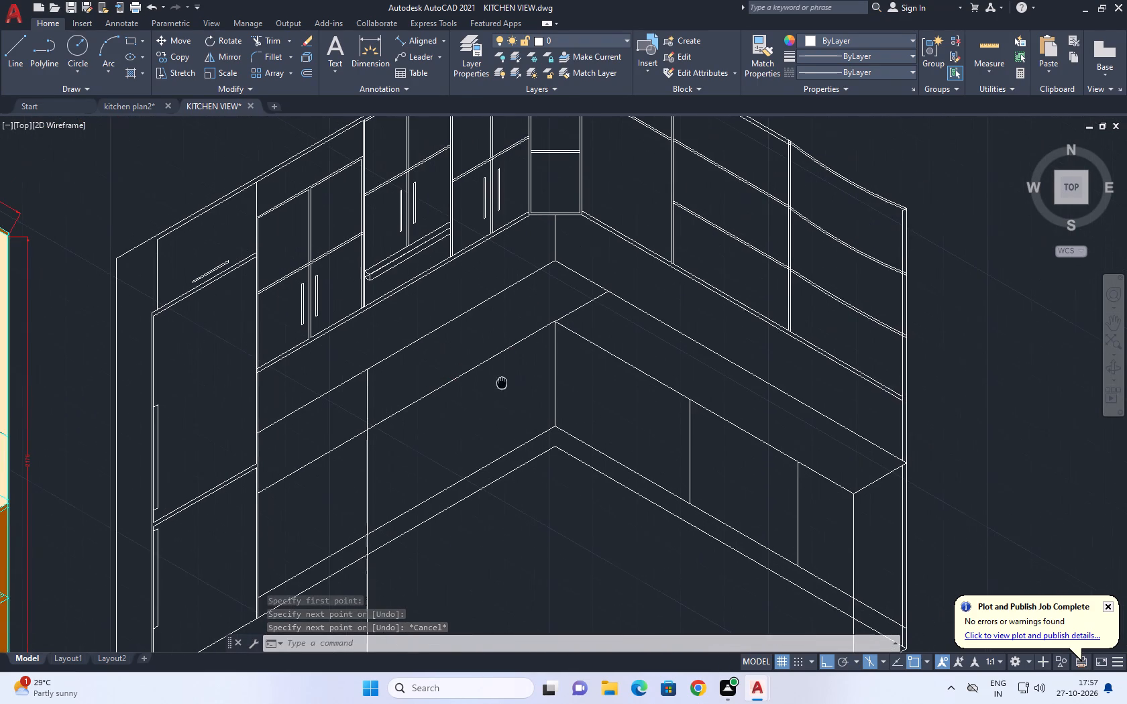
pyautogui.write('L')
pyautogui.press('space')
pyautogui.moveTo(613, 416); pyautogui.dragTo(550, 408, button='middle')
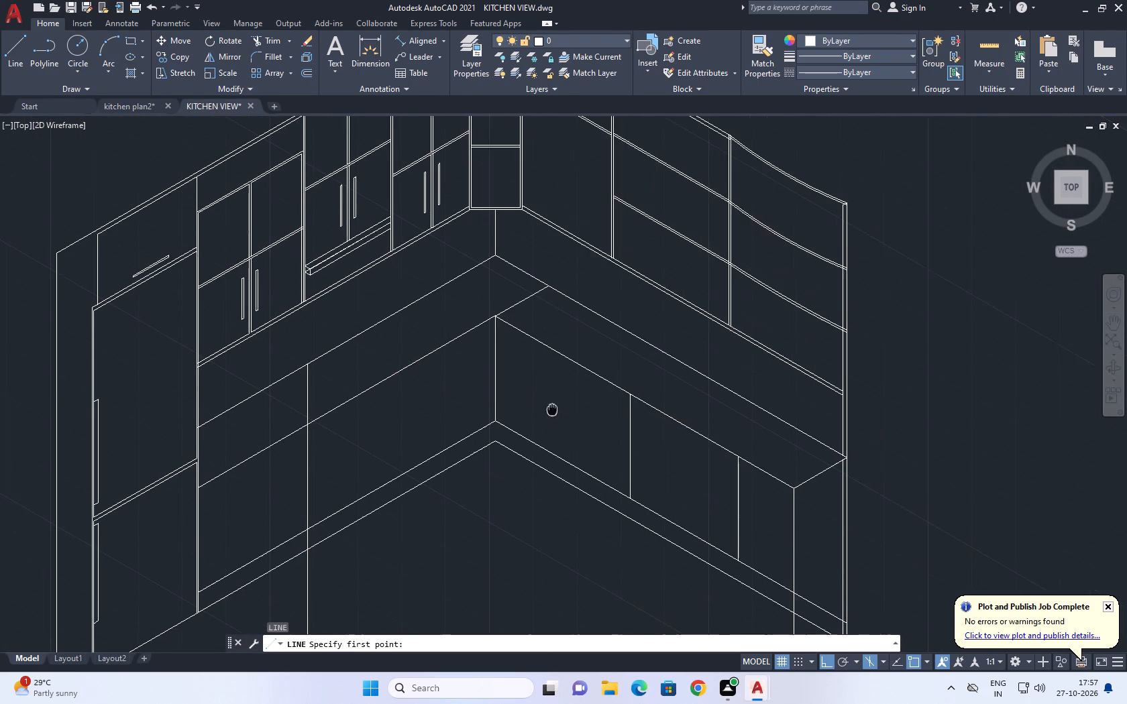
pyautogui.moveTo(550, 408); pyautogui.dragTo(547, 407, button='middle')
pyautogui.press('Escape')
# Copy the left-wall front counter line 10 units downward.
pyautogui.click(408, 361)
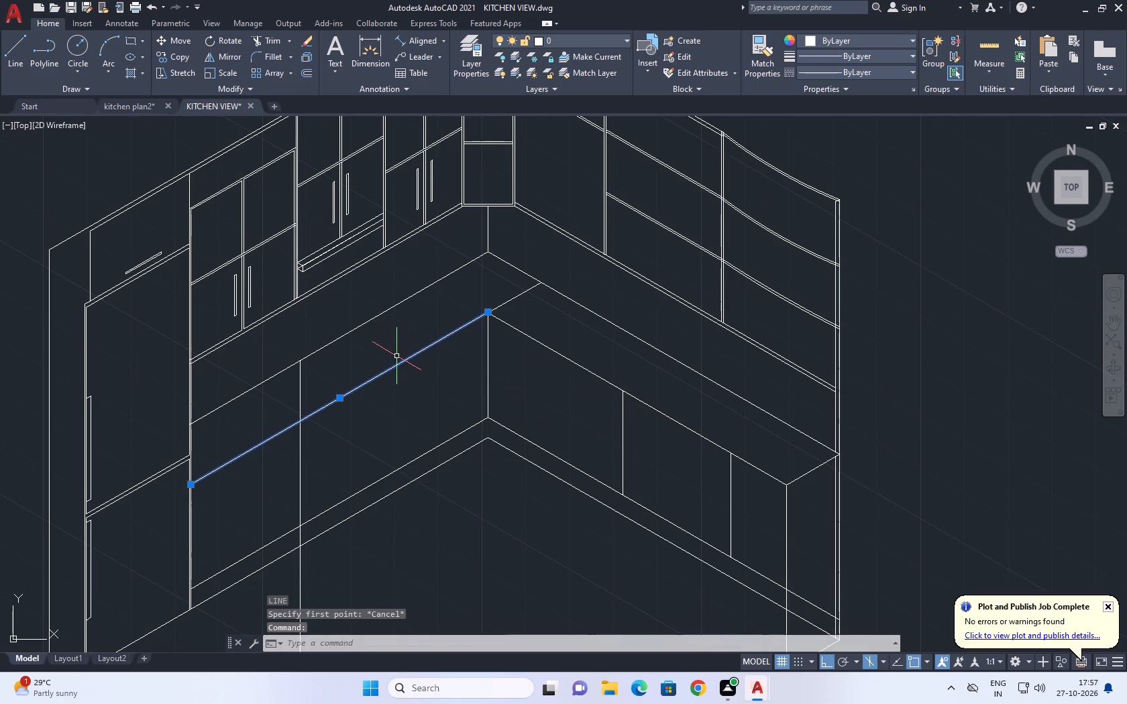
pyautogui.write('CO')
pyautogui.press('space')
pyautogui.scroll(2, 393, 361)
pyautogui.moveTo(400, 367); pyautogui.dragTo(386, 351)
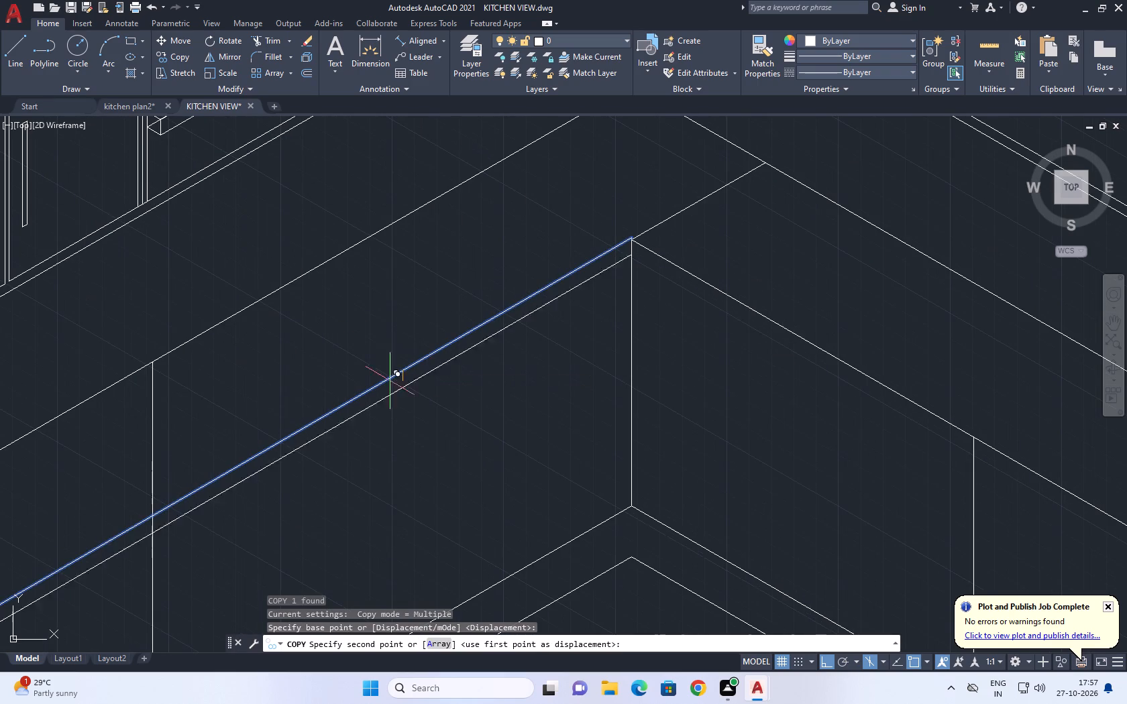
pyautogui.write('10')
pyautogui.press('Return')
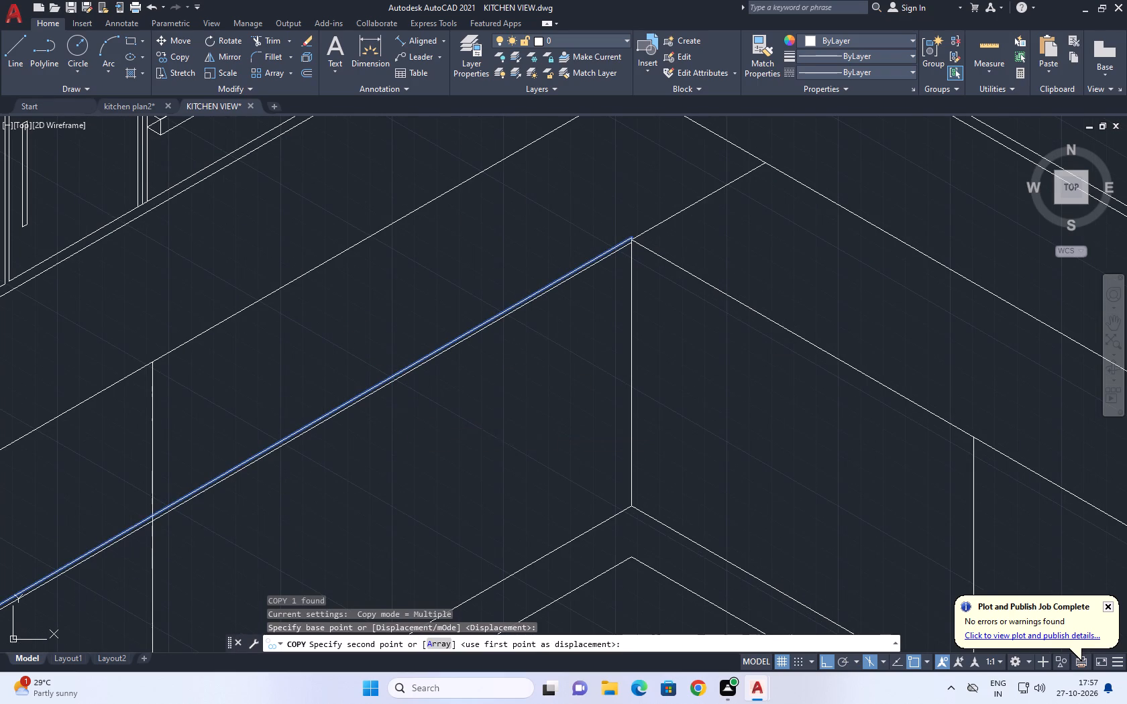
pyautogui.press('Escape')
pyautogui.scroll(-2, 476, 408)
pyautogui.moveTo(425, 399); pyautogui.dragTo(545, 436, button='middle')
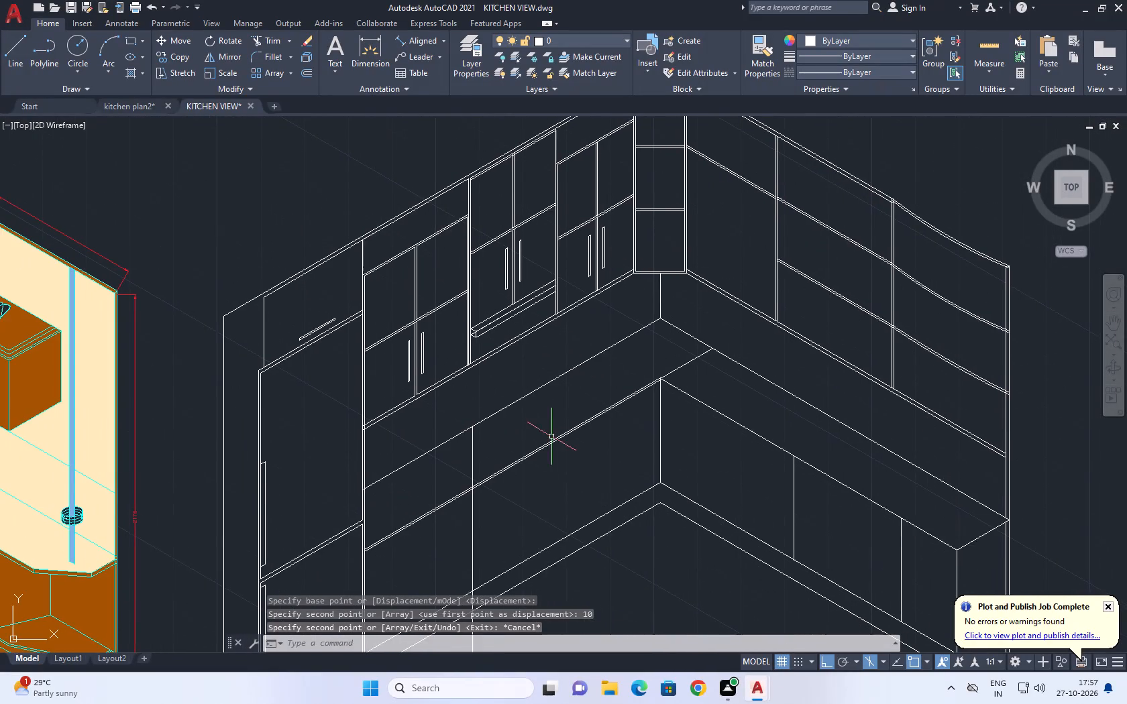
# Copy the left-wall rear counter line 10 units downward to make a parallel edge line.
pyautogui.scroll(2, 543, 426)
pyautogui.moveTo(546, 378); pyautogui.dragTo(516, 359)
pyautogui.click(472, 327)
pyautogui.moveTo(468, 323); pyautogui.dragTo(486, 370, button='middle')
pyautogui.press('c')
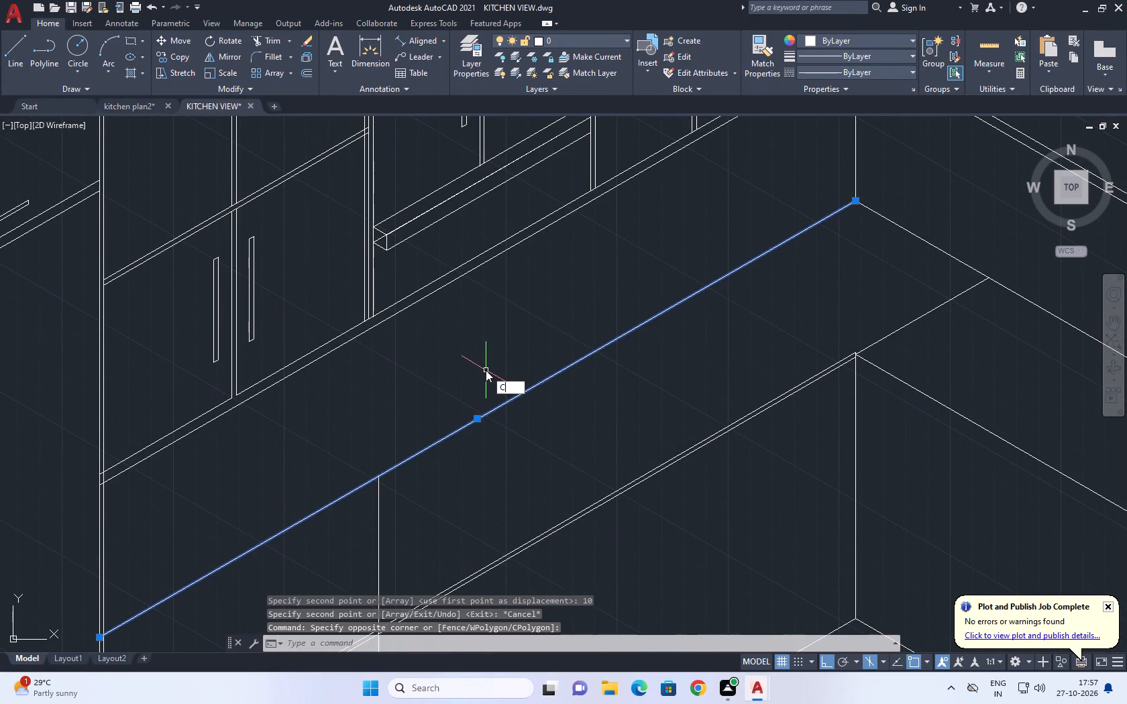
pyautogui.write('O')
pyautogui.press('space')
pyautogui.moveTo(490, 373); pyautogui.dragTo(493, 379)
pyautogui.write('10')
pyautogui.press('Return')
pyautogui.press('Escape')
pyautogui.scroll(-2, 591, 396)
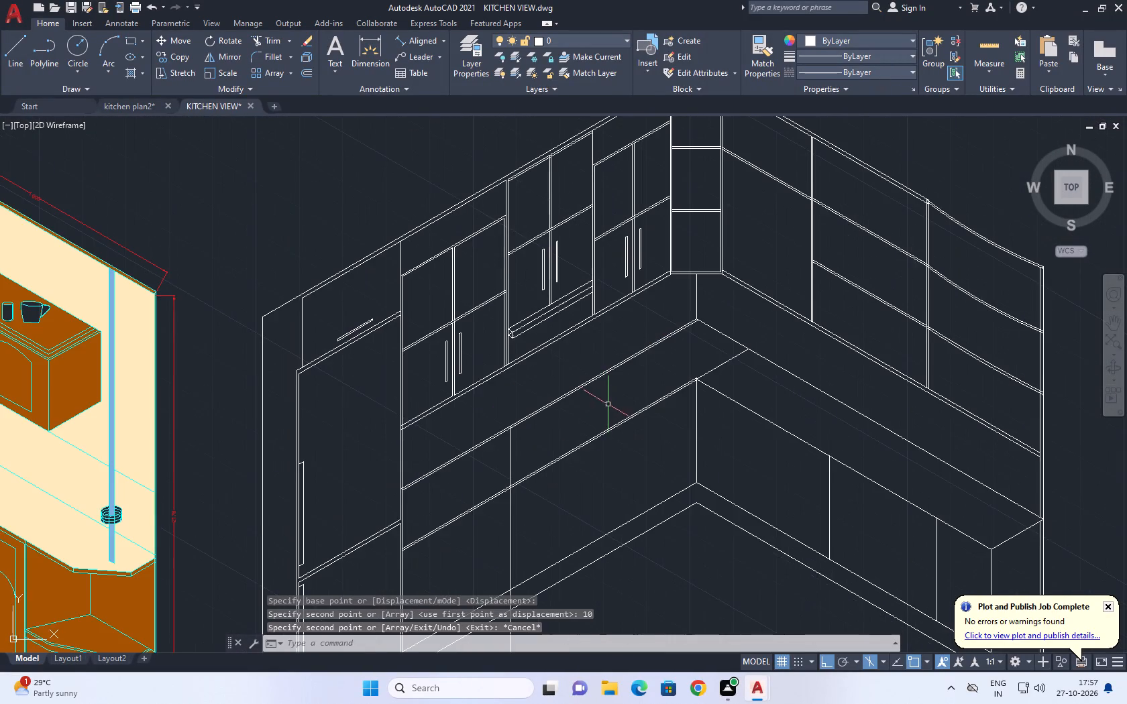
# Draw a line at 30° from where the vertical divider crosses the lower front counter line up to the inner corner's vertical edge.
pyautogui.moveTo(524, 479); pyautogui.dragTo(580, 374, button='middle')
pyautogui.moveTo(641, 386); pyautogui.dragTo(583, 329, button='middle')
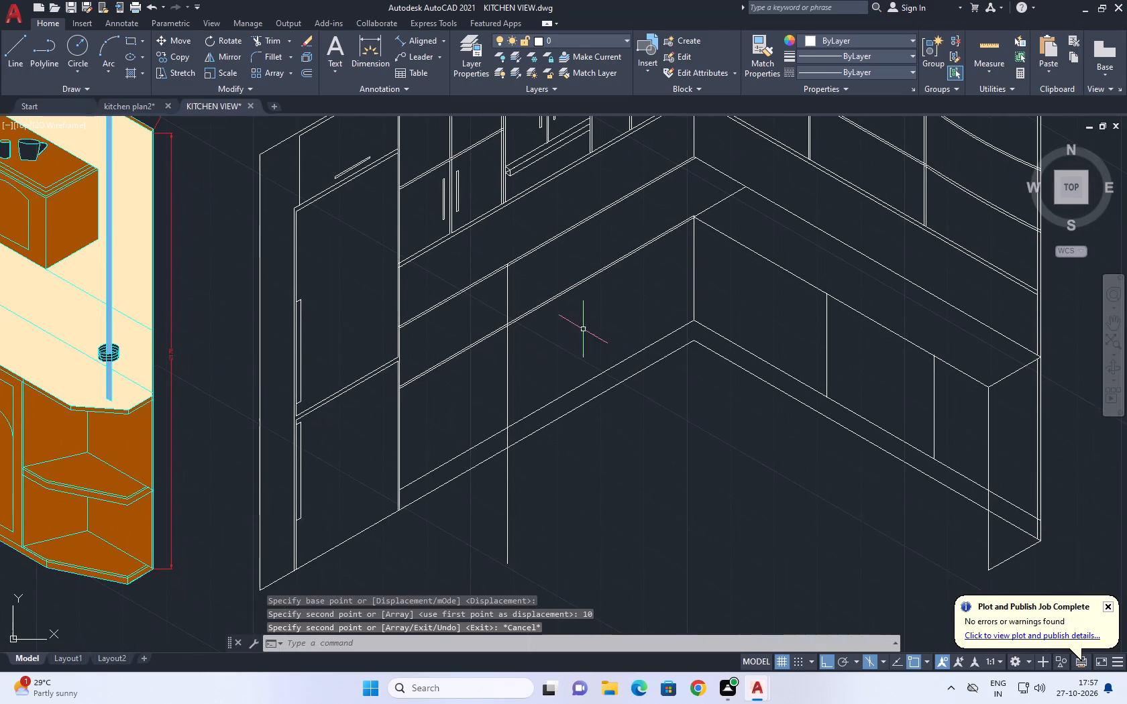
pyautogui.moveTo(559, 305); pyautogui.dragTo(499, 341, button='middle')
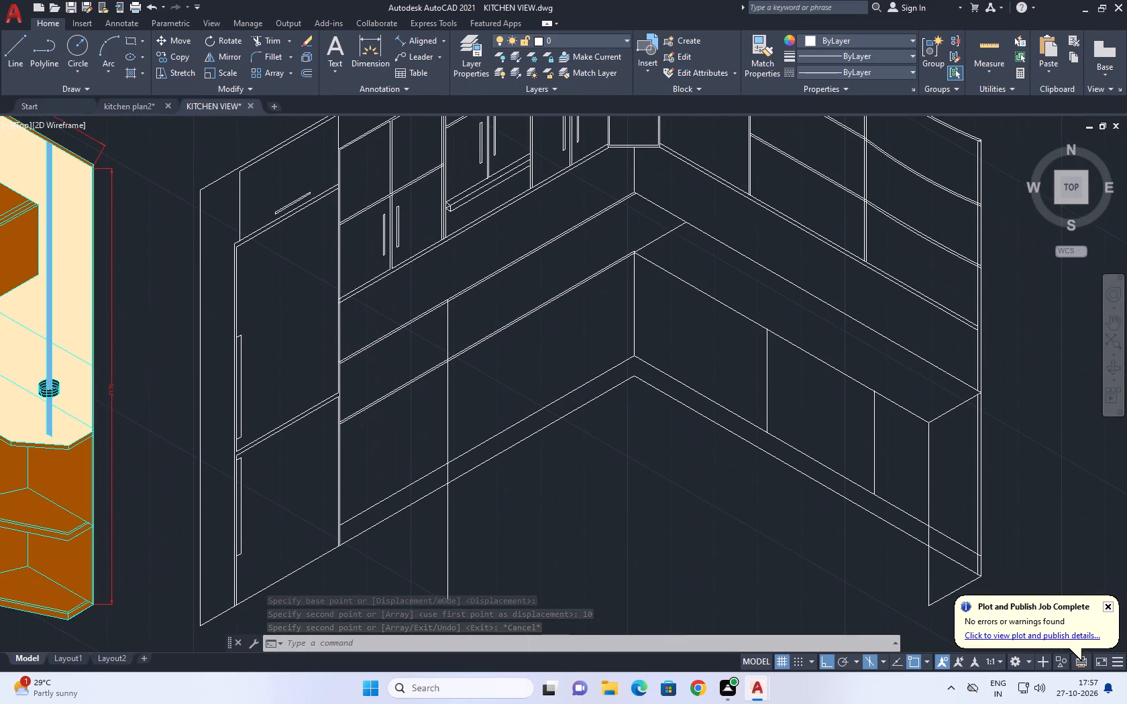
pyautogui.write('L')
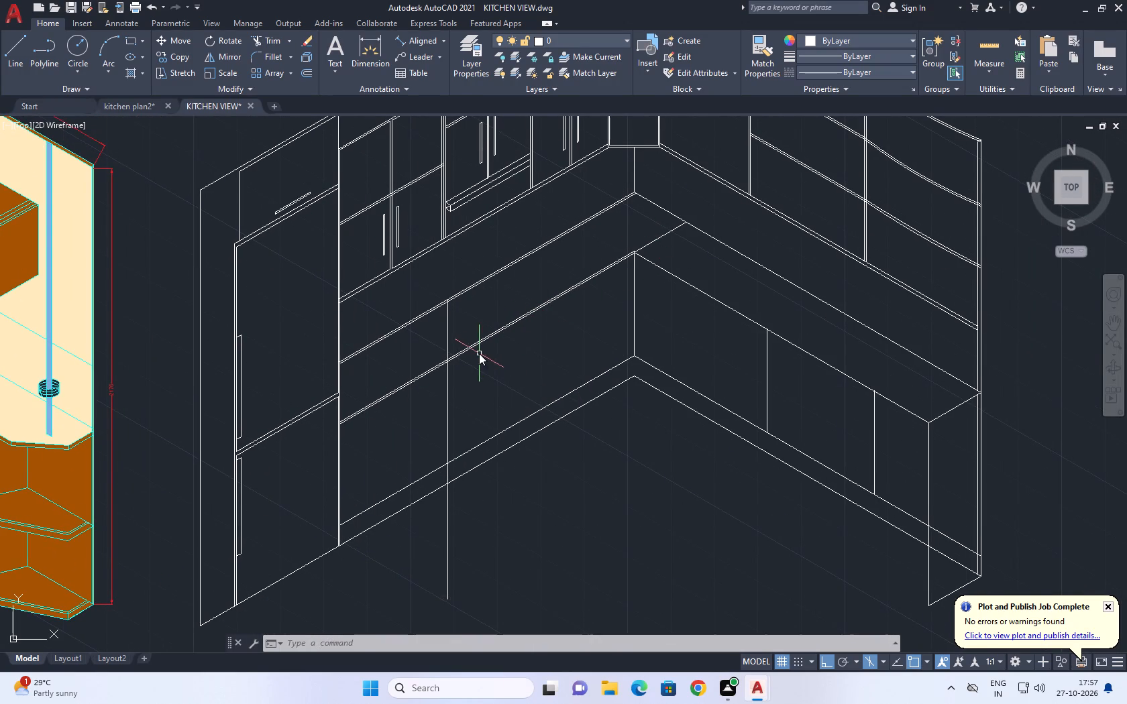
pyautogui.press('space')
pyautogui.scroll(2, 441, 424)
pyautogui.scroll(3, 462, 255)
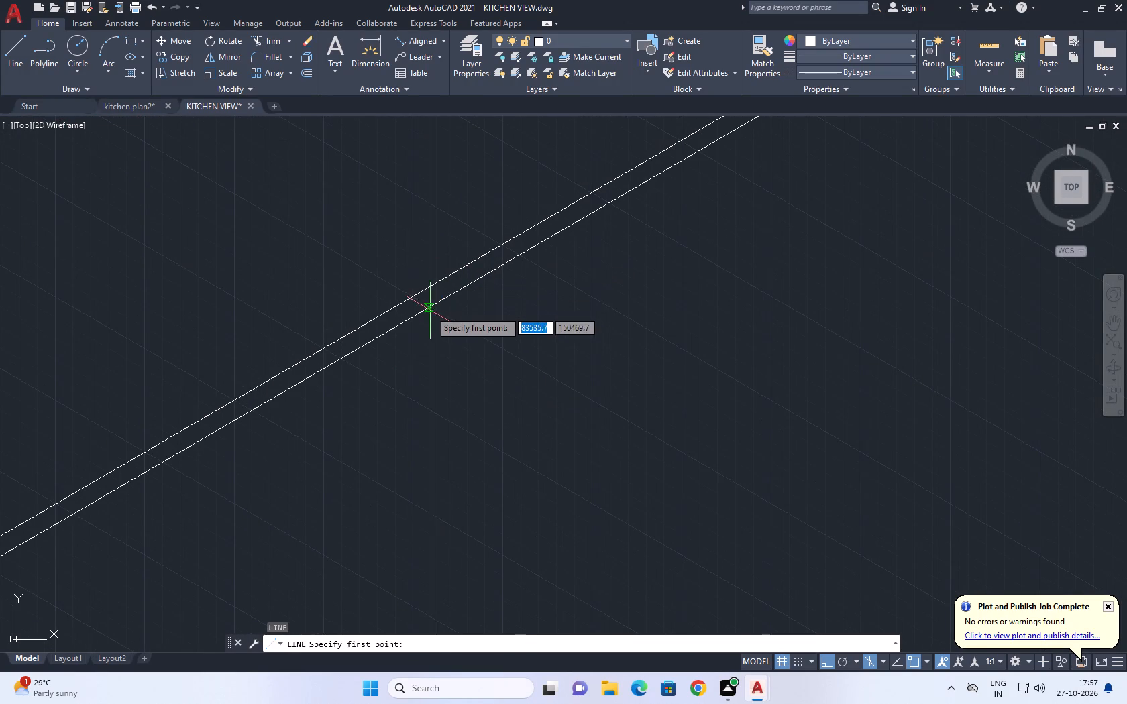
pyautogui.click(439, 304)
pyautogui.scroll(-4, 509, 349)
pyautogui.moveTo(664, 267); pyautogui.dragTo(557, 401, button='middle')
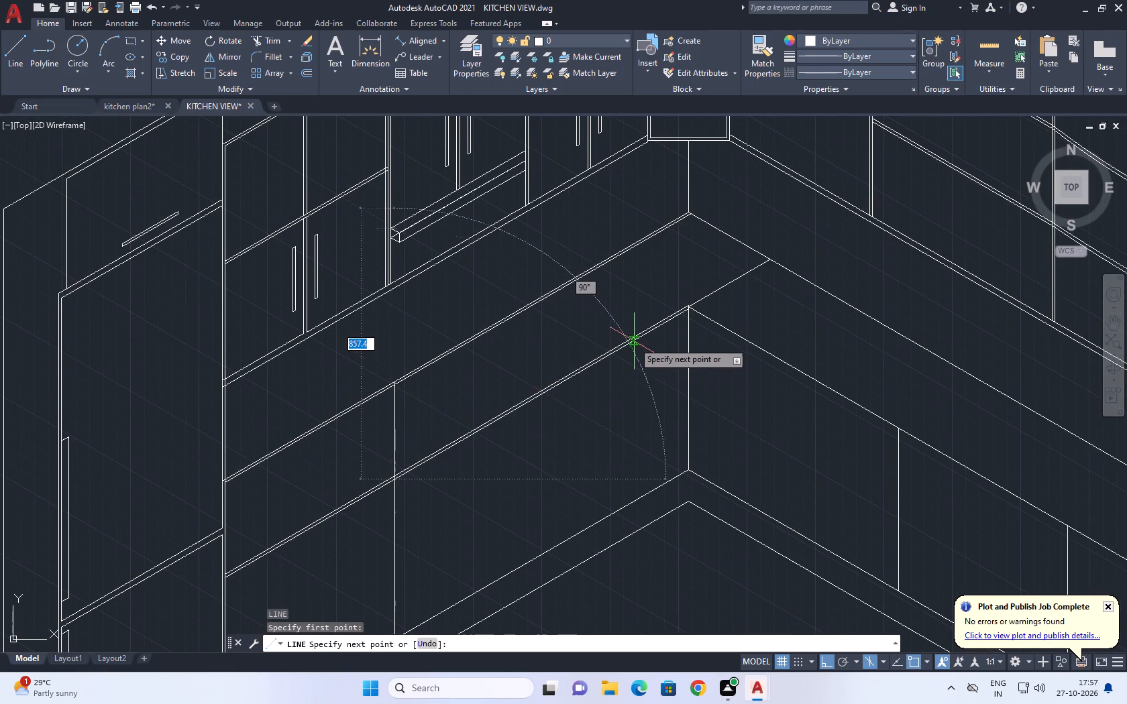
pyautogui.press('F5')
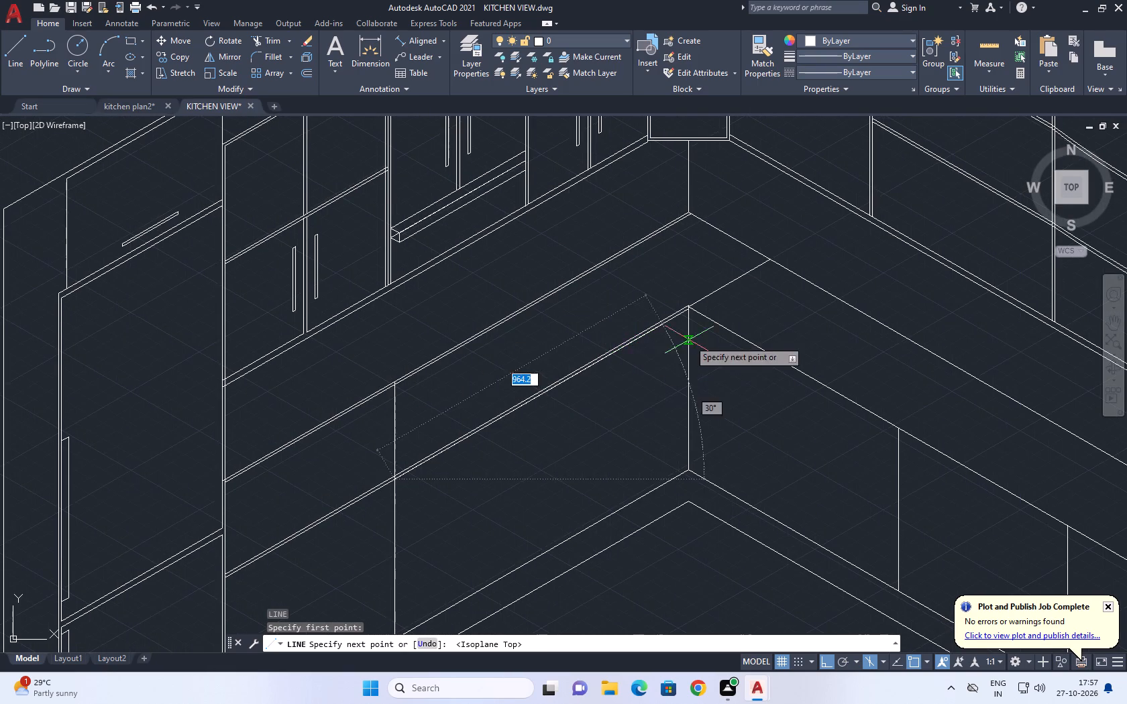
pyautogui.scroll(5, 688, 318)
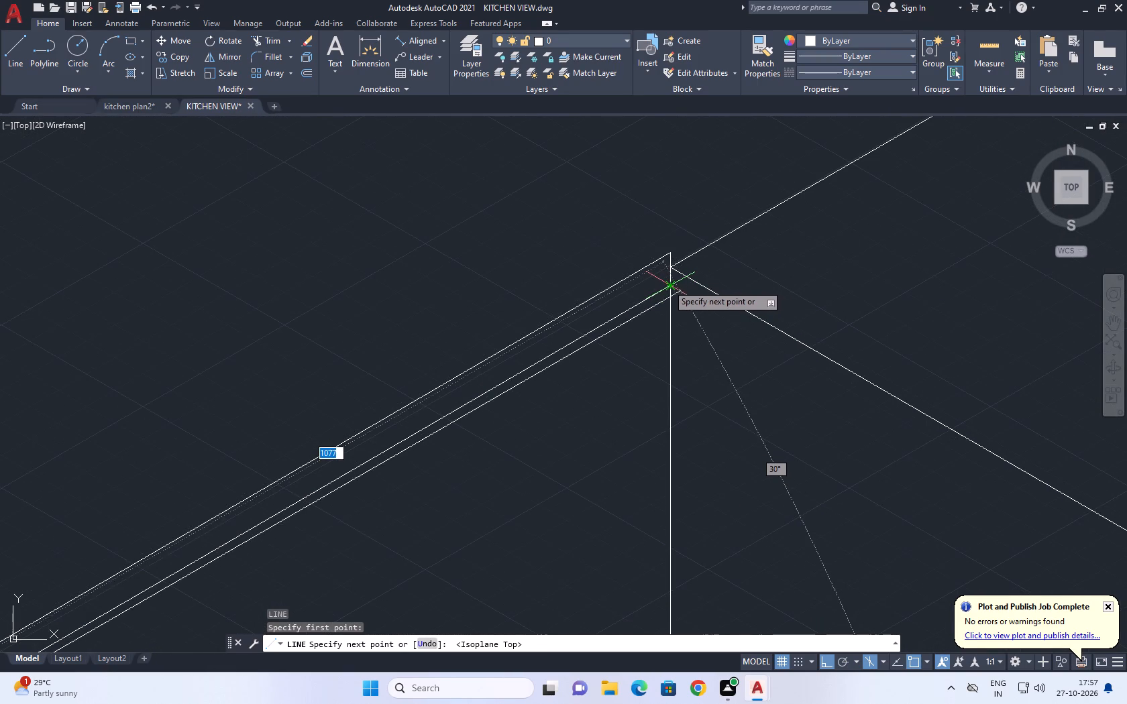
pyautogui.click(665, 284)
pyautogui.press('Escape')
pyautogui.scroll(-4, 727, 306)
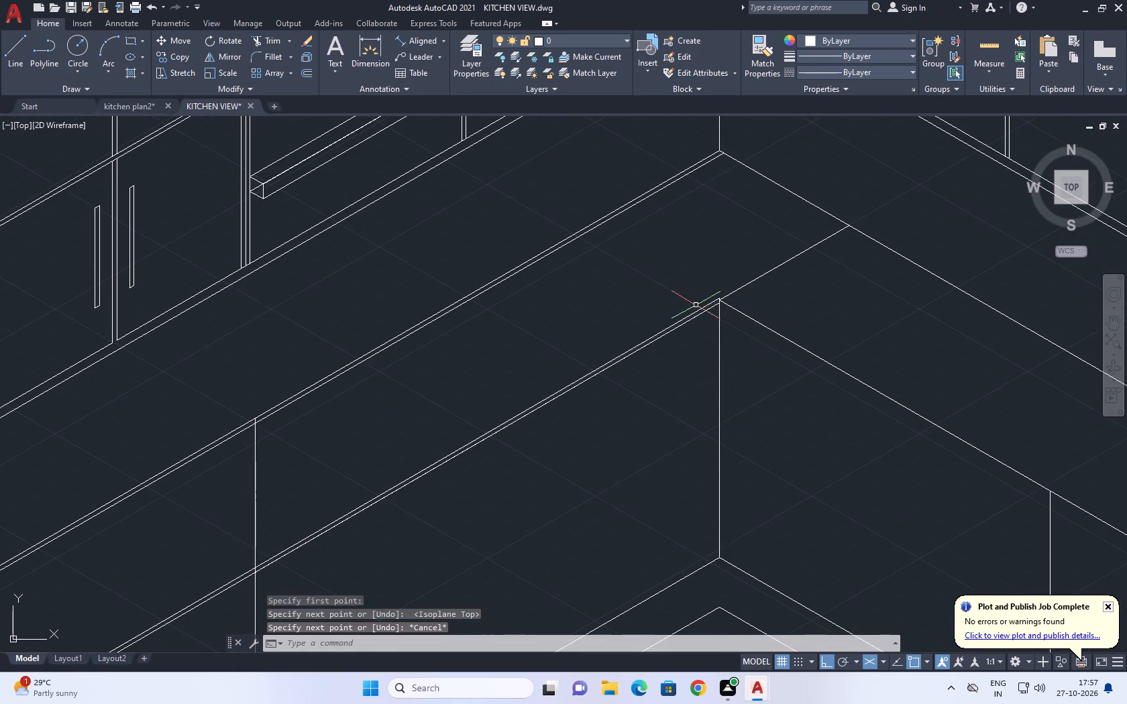
# Examine how the left-wall front counter lines meet the vertical line at the inner counter corner.
pyautogui.scroll(1, 702, 307)
pyautogui.moveTo(742, 290); pyautogui.dragTo(677, 337, button='middle')
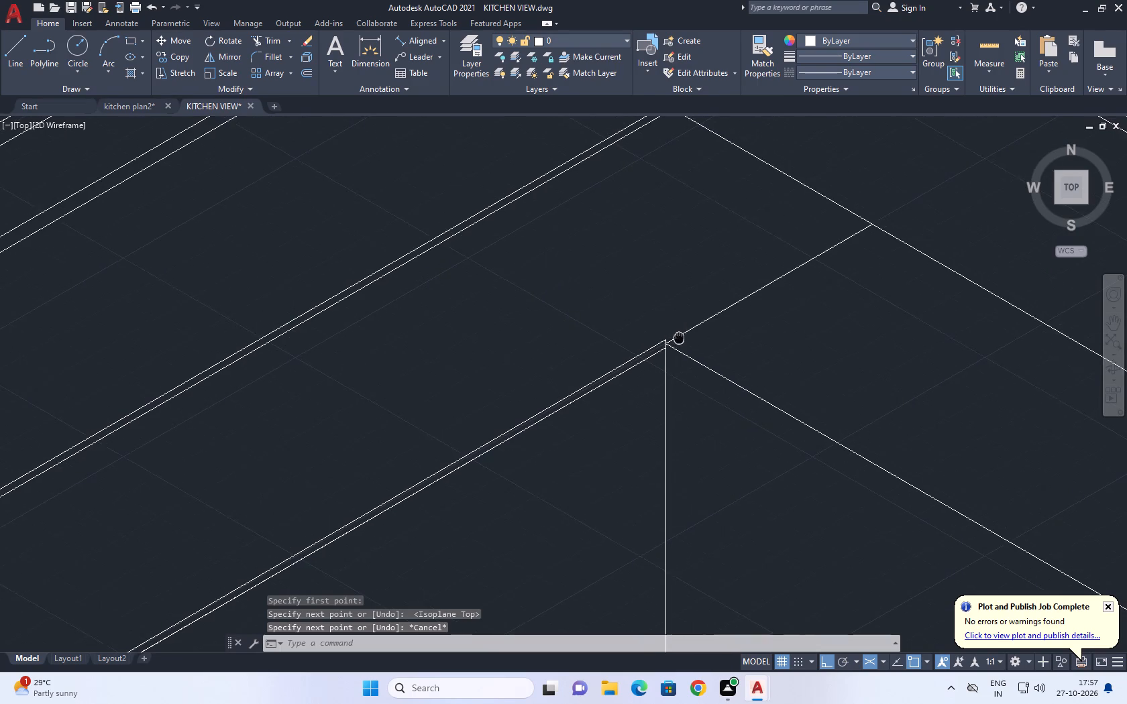
pyautogui.scroll(2, 675, 337)
pyautogui.moveTo(628, 351); pyautogui.dragTo(677, 249, button='middle')
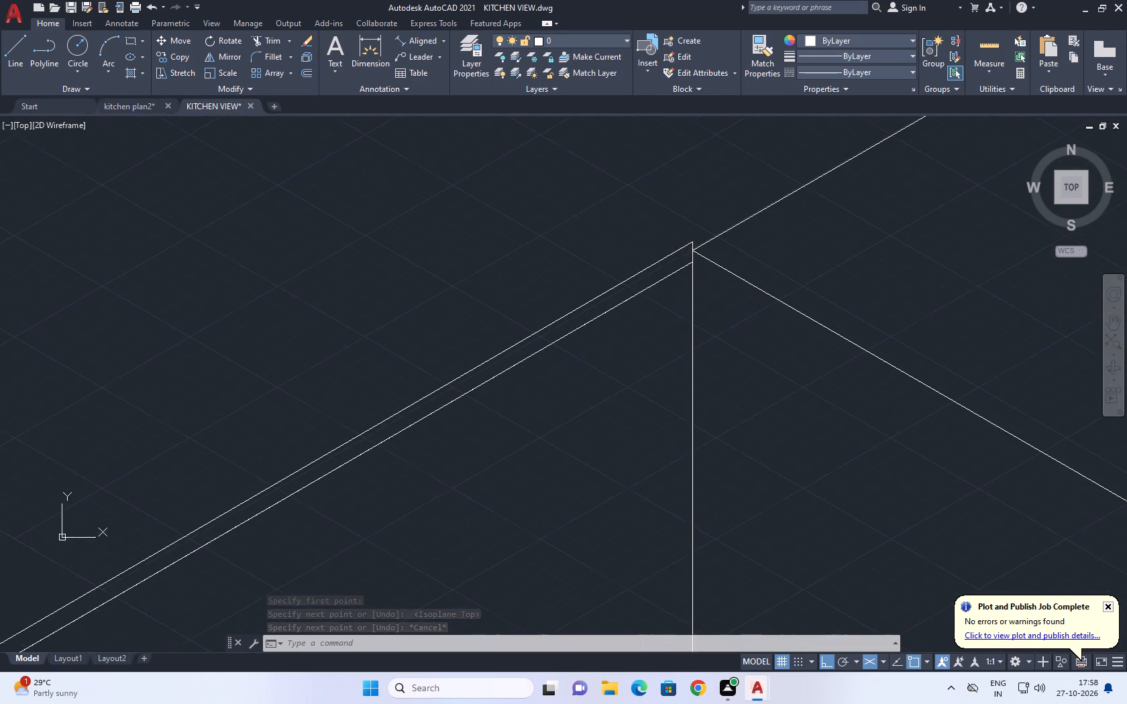
pyautogui.scroll(-2, 680, 254)
pyautogui.moveTo(674, 260); pyautogui.dragTo(759, 230, button='middle')
pyautogui.scroll(2, 757, 231)
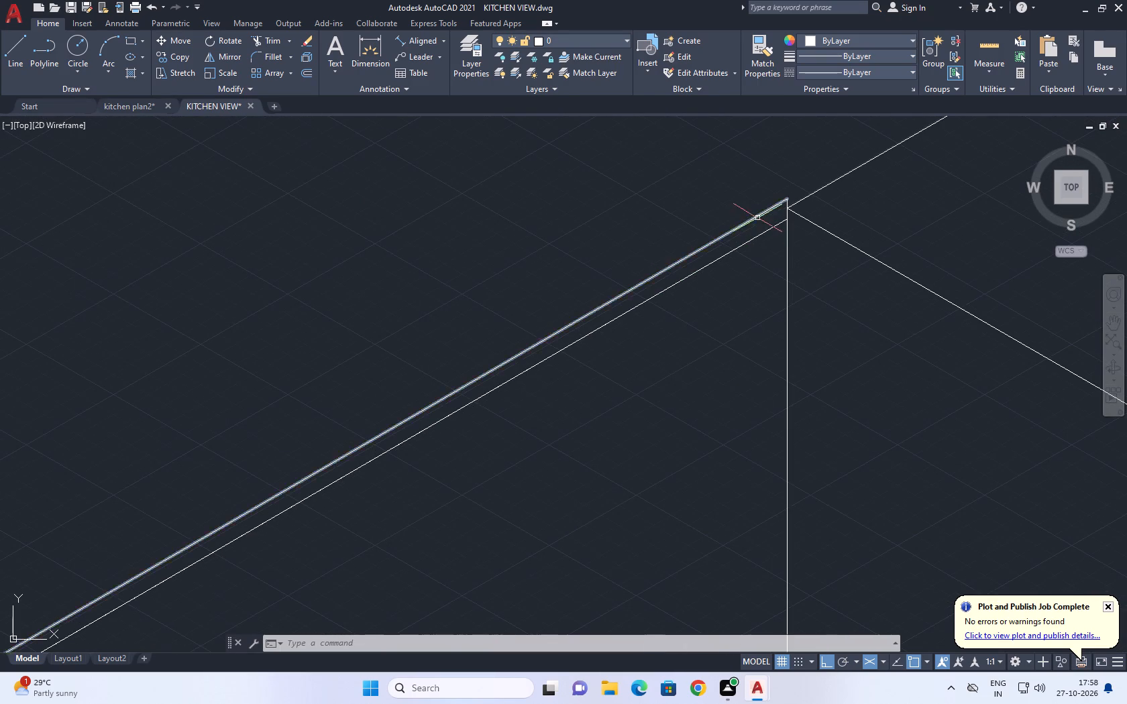
pyautogui.click(757, 217)
pyautogui.scroll(-5, 756, 235)
pyautogui.press('Escape')
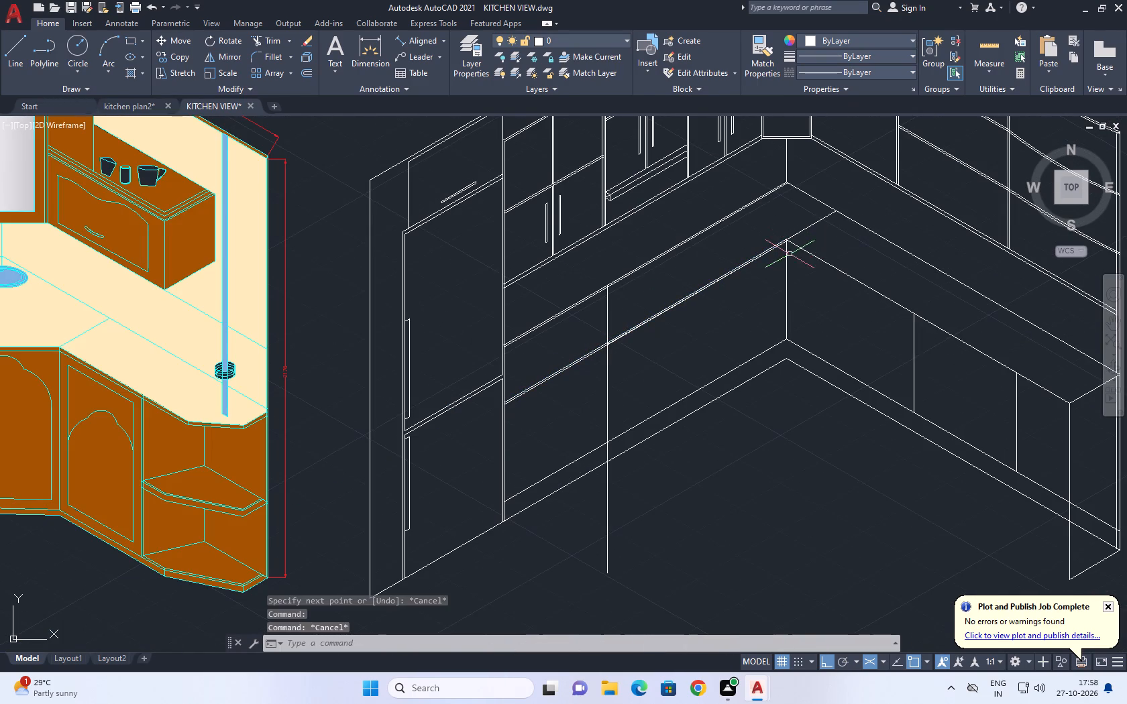
# Erase the left-wall front counter line together with its parallel copy and the extra line drawn along it.
pyautogui.scroll(3, 744, 280)
pyautogui.moveTo(783, 241); pyautogui.dragTo(725, 296, button='middle')
pyautogui.moveTo(735, 272); pyautogui.dragTo(724, 261)
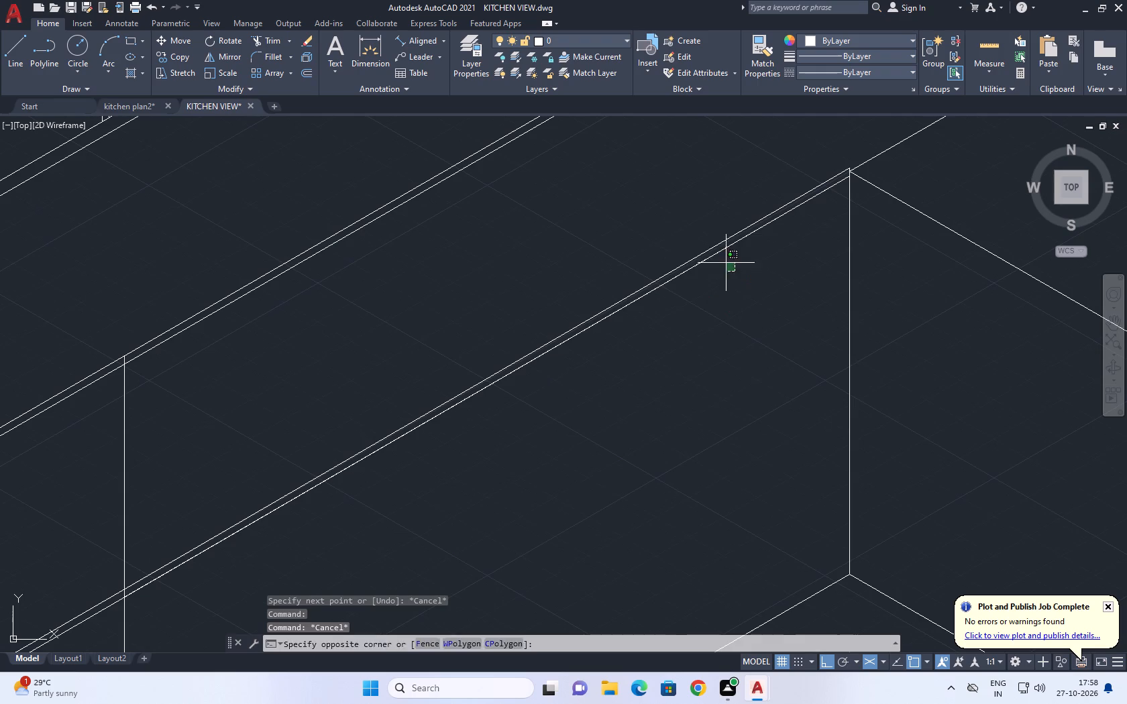
pyautogui.moveTo(724, 261); pyautogui.dragTo(716, 256)
pyautogui.click(665, 222)
pyautogui.moveTo(680, 240); pyautogui.dragTo(698, 285, button='middle')
pyautogui.press('Delete')
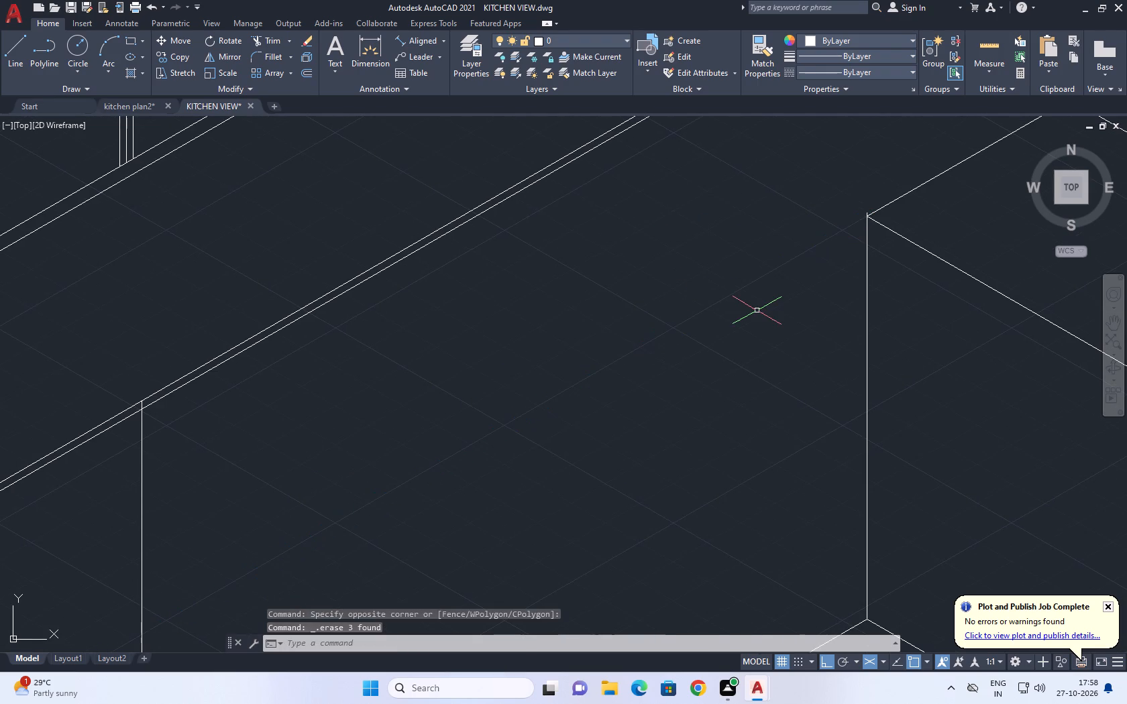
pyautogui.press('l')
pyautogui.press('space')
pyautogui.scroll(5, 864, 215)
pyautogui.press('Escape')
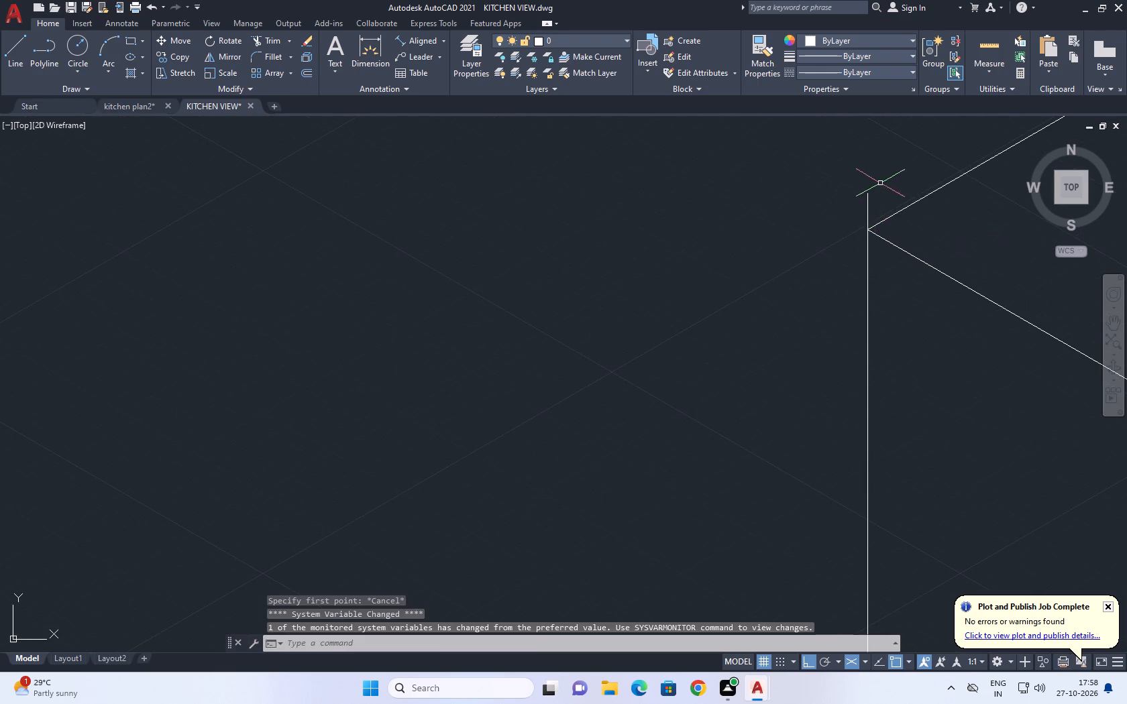
# Stretch the upper end of the inner corner's vertical line down to the start of the right-hand front counter line.
pyautogui.click(880, 183)
pyautogui.click(849, 215)
pyautogui.click(872, 192)
pyautogui.moveTo(862, 171); pyautogui.dragTo(859, 162)
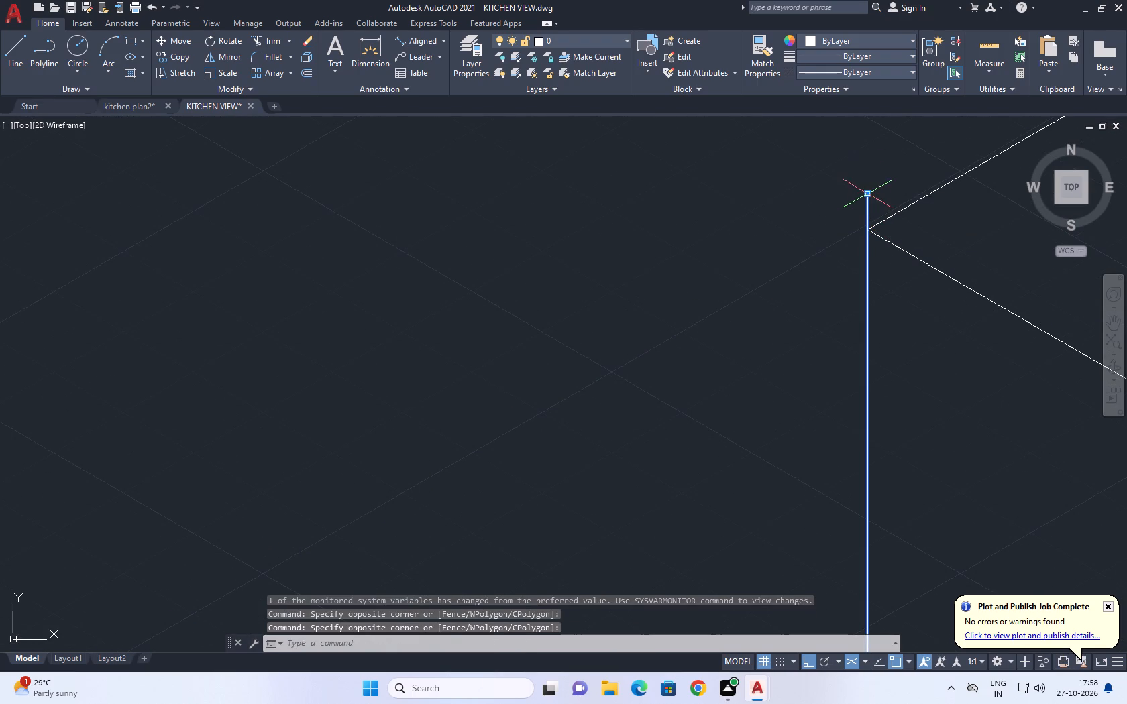
pyautogui.click(867, 193)
pyautogui.click(870, 227)
pyautogui.scroll(-5, 851, 277)
pyautogui.press('Escape')
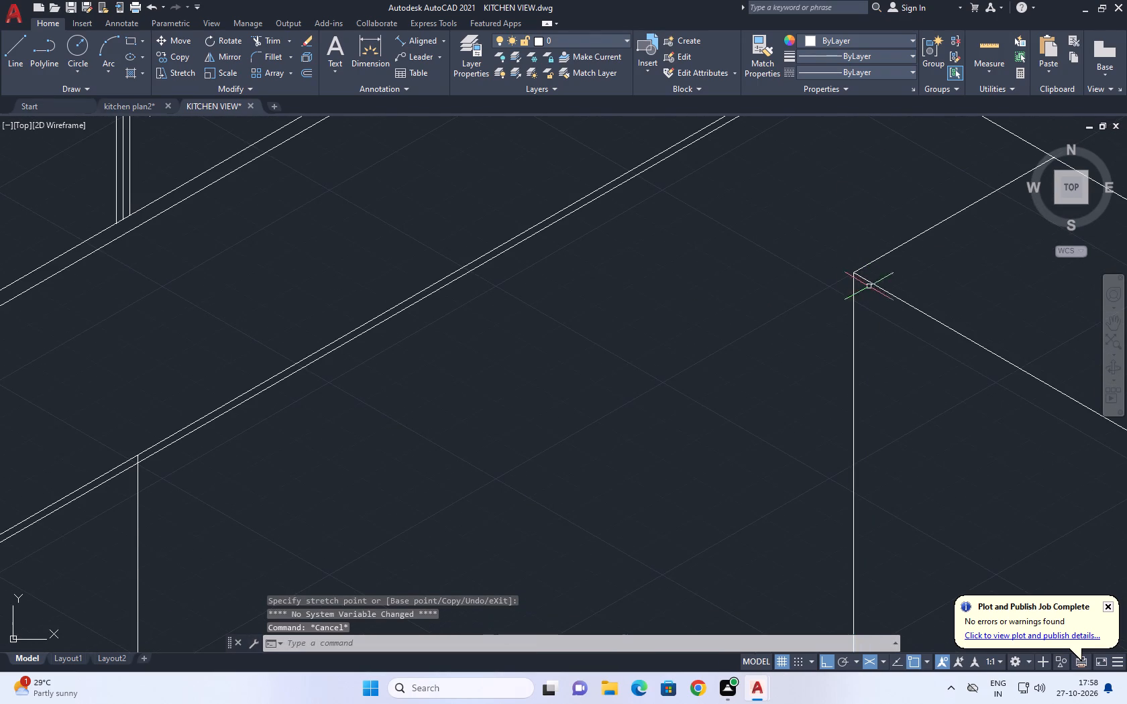
# Draw a new left-wall front counter line from the inner counter corner along the 30° axis to just past the tall cabinet's side edge.
pyautogui.write('L')
pyautogui.press('space')
pyautogui.click(855, 270)
pyautogui.scroll(-2, 855, 259)
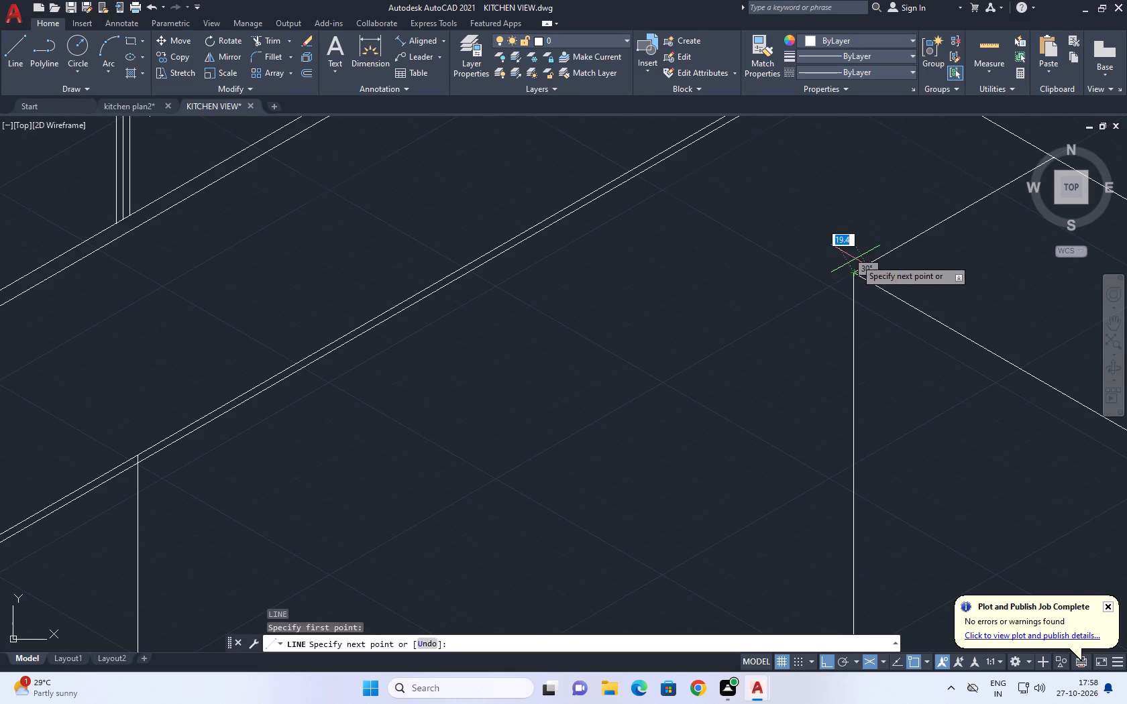
pyautogui.scroll(-3, 855, 259)
pyautogui.moveTo(609, 430); pyautogui.dragTo(780, 290, button='middle')
pyautogui.click(548, 402)
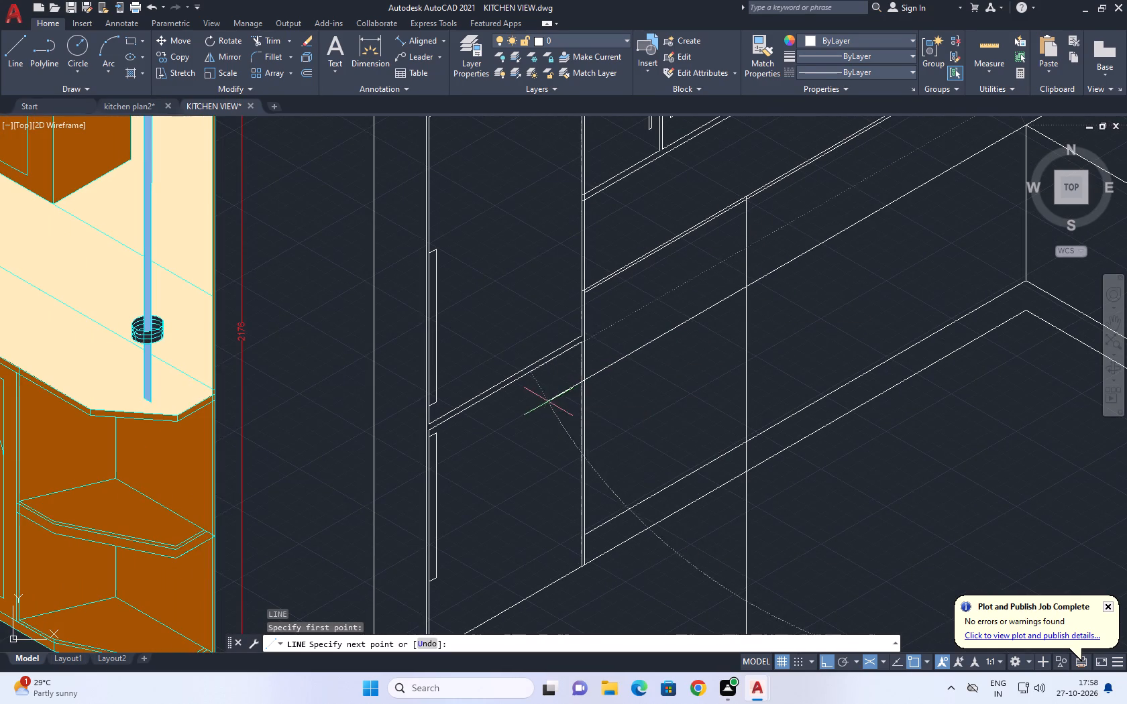
pyautogui.press('Escape')
# Trim the new front counter line's overshoot back to the tall cabinet's outer side edge.
pyautogui.write('TR')
pyautogui.press('space')
pyautogui.click(566, 375)
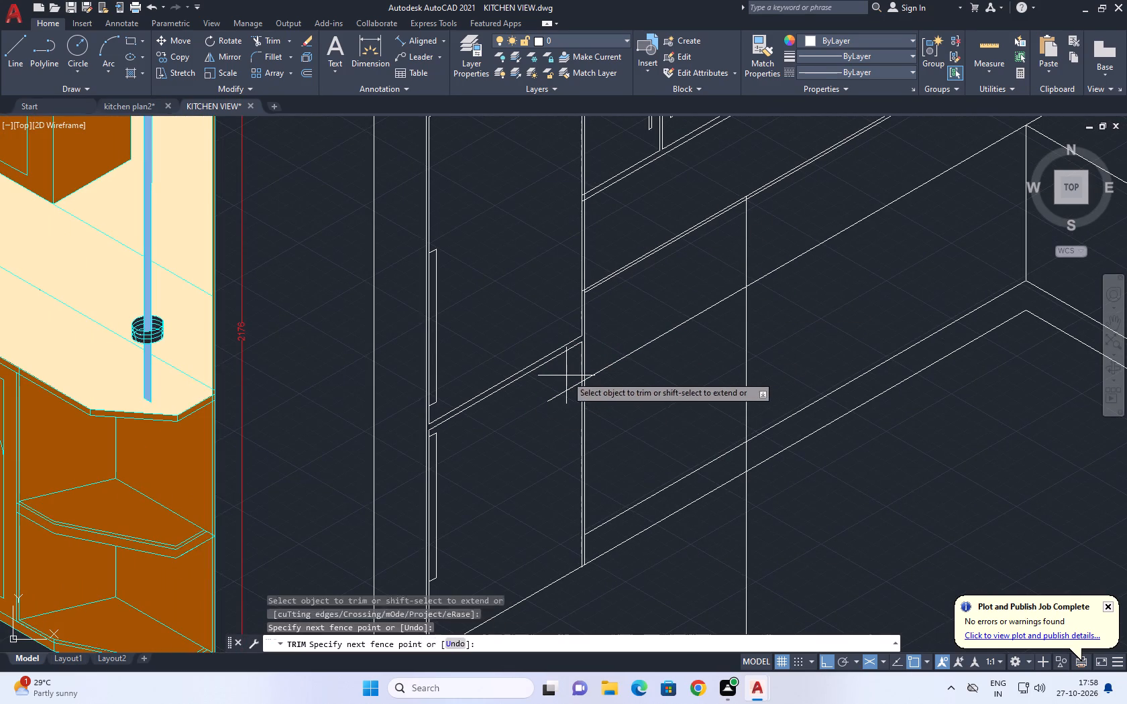
pyautogui.click(562, 415)
pyautogui.scroll(5, 574, 381)
pyautogui.click(654, 387)
pyautogui.click(658, 392)
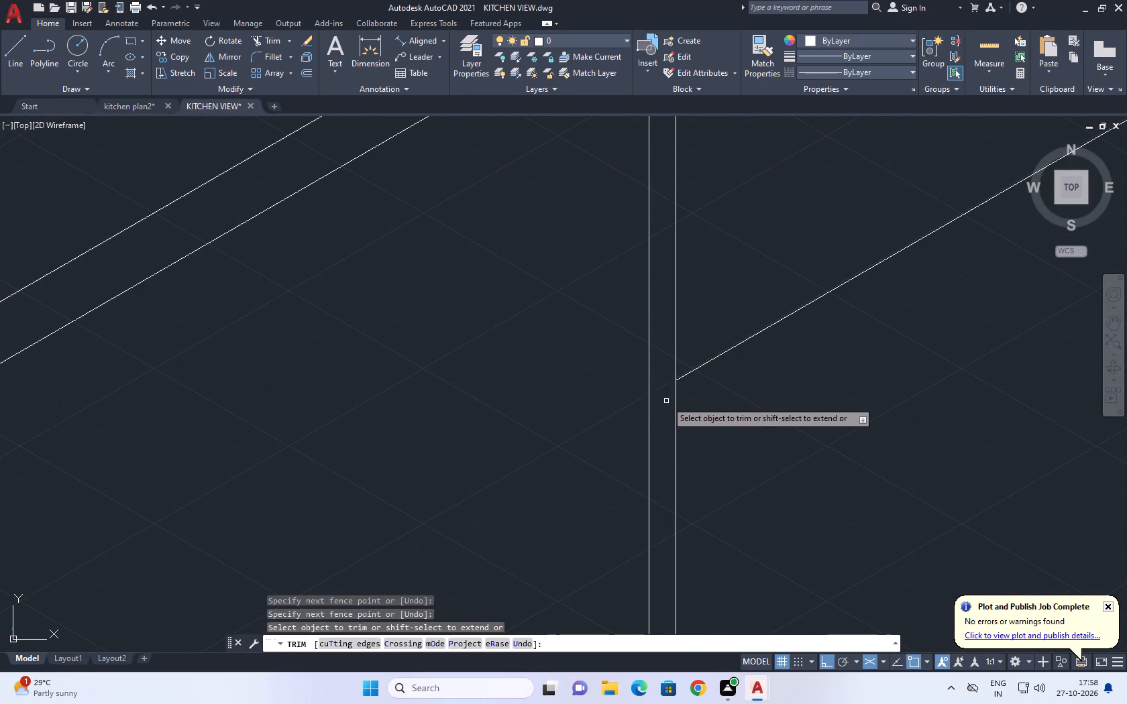
pyautogui.scroll(-12, 653, 378)
pyautogui.press('Escape')
# Copy the new left-wall front counter line 10 units at 150°, towards the rear counter line.
pyautogui.scroll(3, 730, 341)
pyautogui.click(729, 314)
pyautogui.click(691, 285)
pyautogui.moveTo(700, 290); pyautogui.dragTo(702, 305, button='middle')
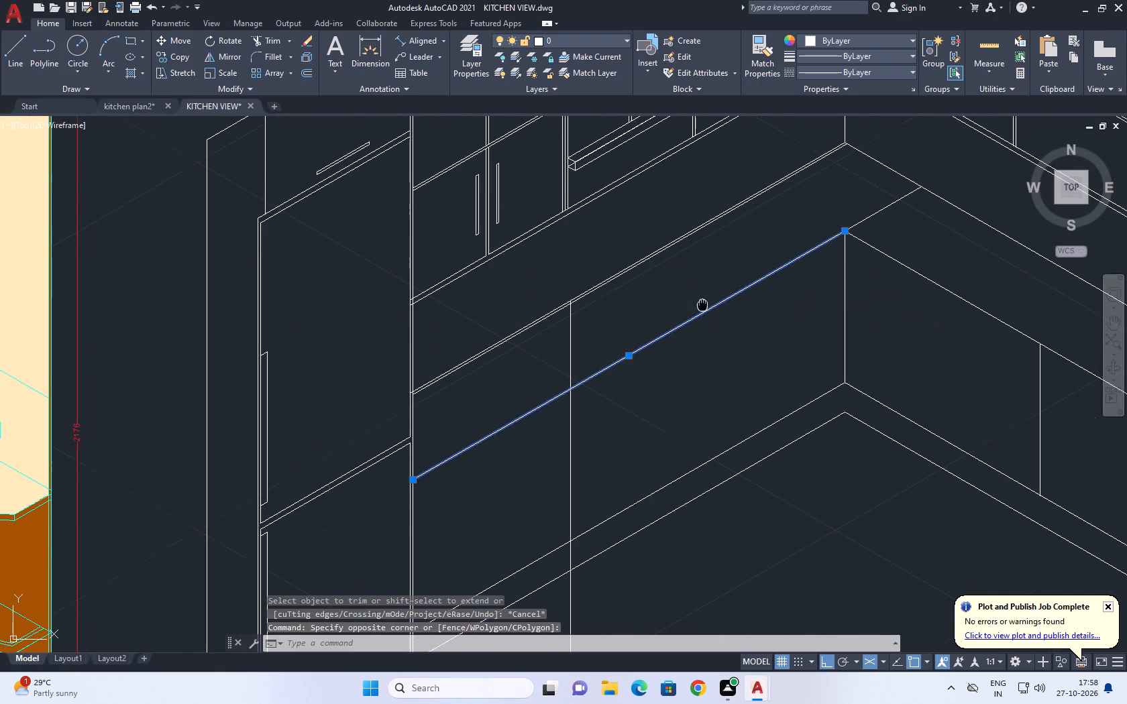
pyautogui.moveTo(702, 305); pyautogui.dragTo(704, 344, button='middle')
pyautogui.write('CO')
pyautogui.press('space')
pyautogui.click(706, 365)
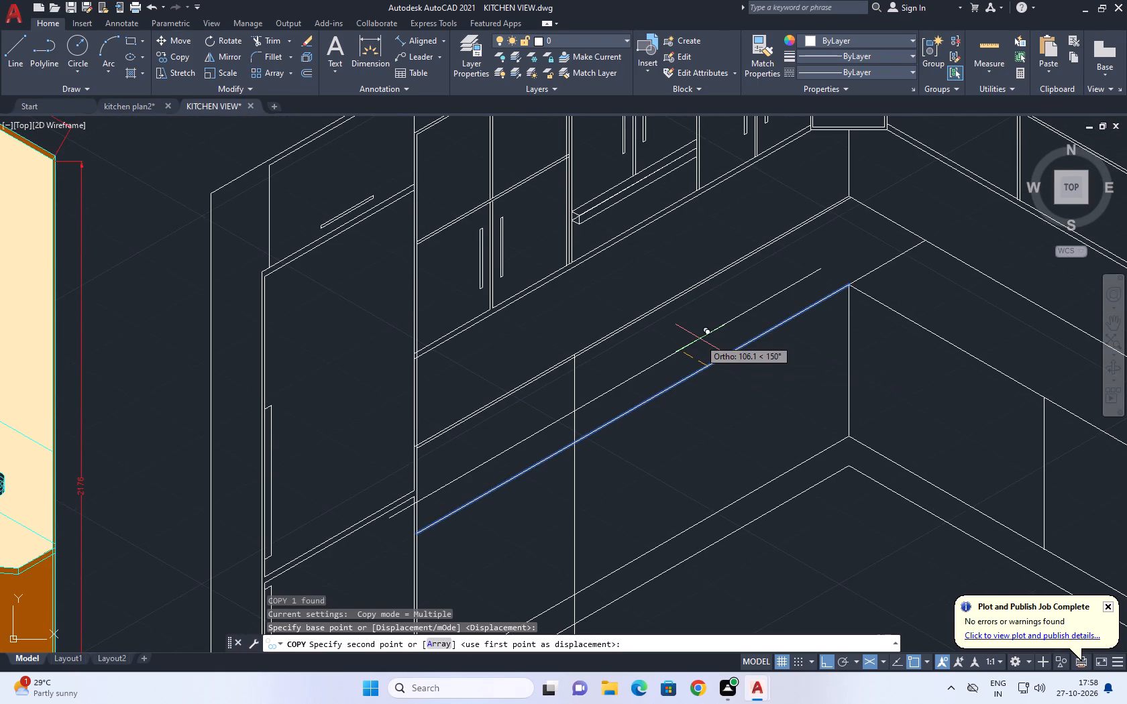
pyautogui.write('10')
pyautogui.press('Return')
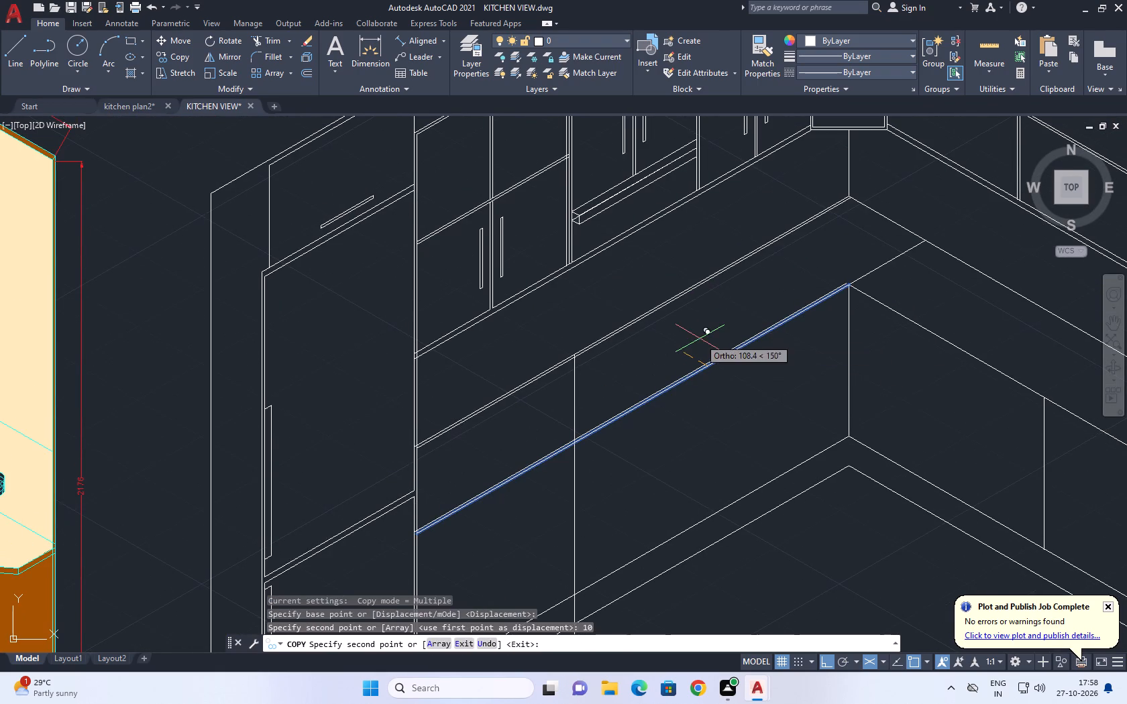
pyautogui.press('Escape')
# Copy the left wall's vertical divider line 5 units to each side along the 30° axis.
pyautogui.moveTo(703, 443); pyautogui.dragTo(692, 308, button='middle')
pyautogui.moveTo(597, 403); pyautogui.dragTo(574, 382)
pyautogui.click(547, 373)
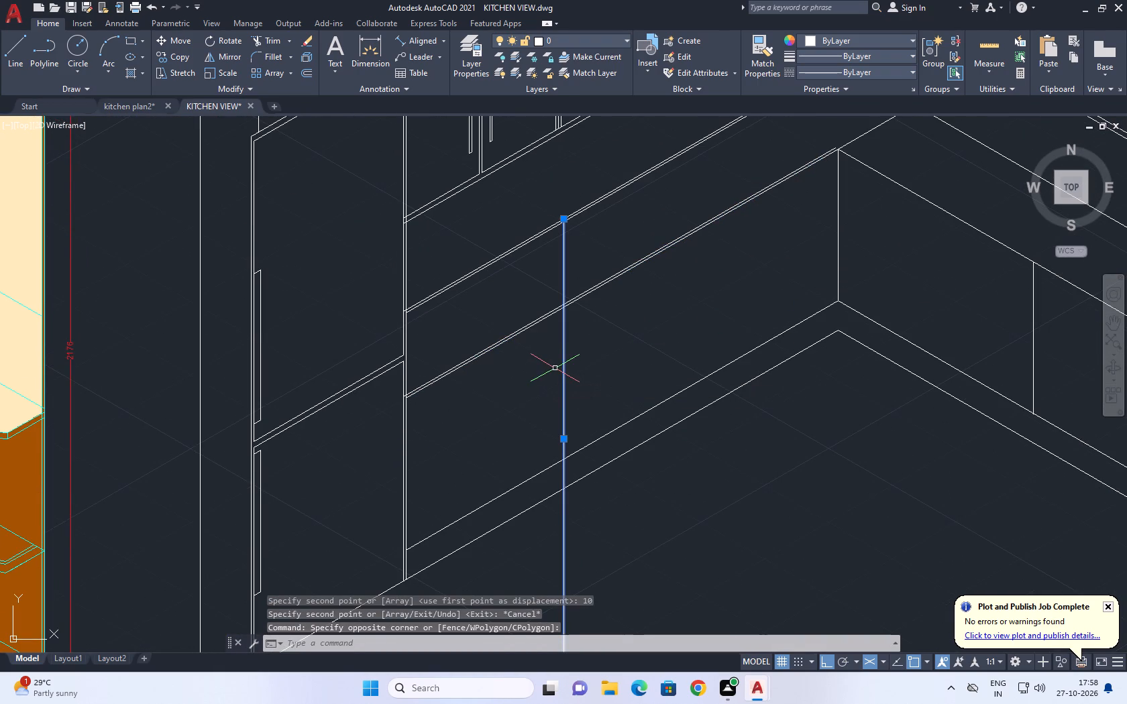
pyautogui.write('CO')
pyautogui.press('space')
pyautogui.moveTo(557, 376); pyautogui.dragTo(537, 384)
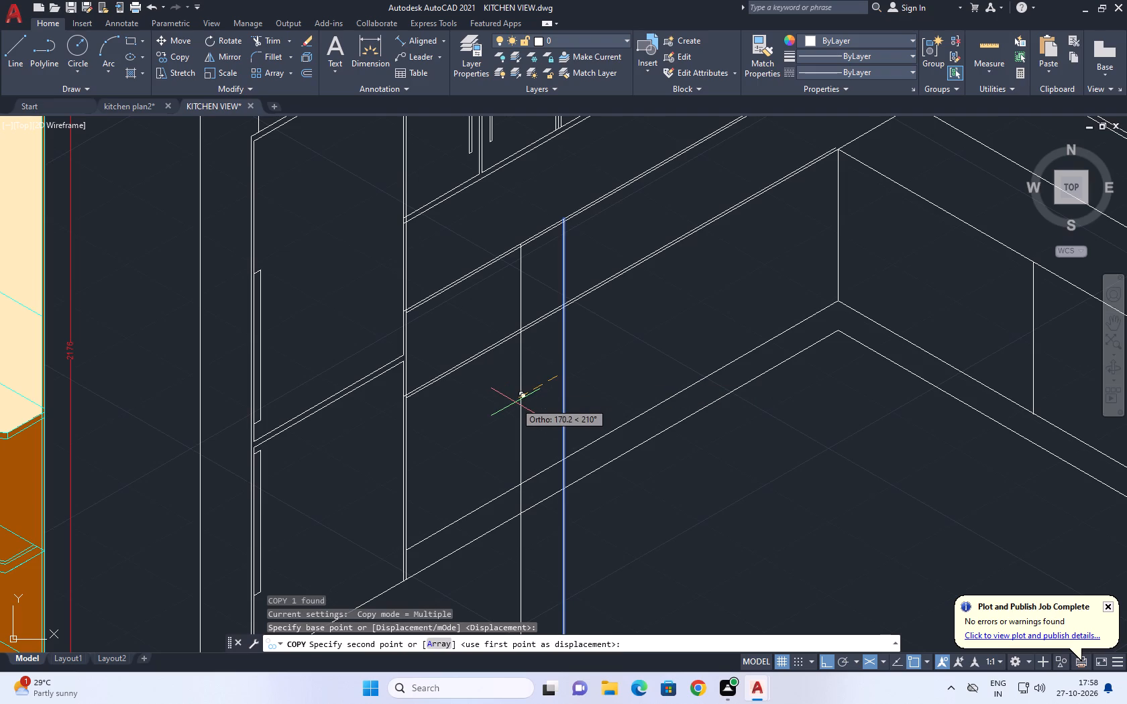
pyautogui.press('5')
pyautogui.press('Return')
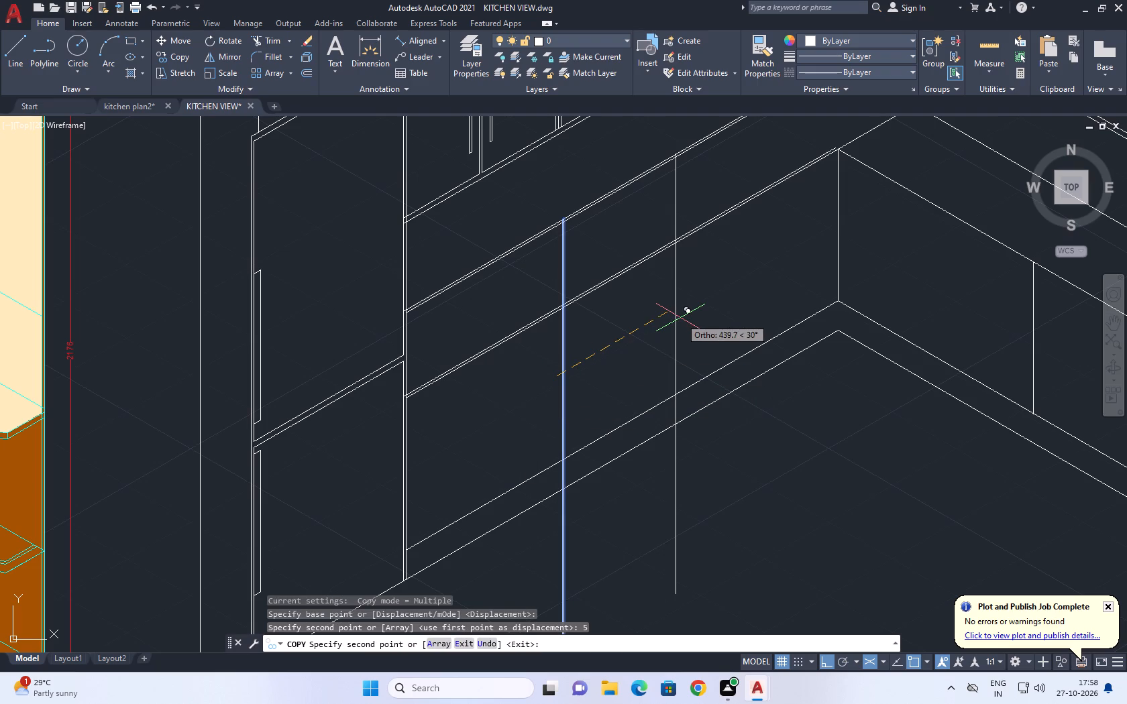
pyautogui.press('5')
pyautogui.press('Return')
pyautogui.press('Escape')
# Erase the original middle line between the two new vertical divider lines.
pyautogui.scroll(2, 570, 355)
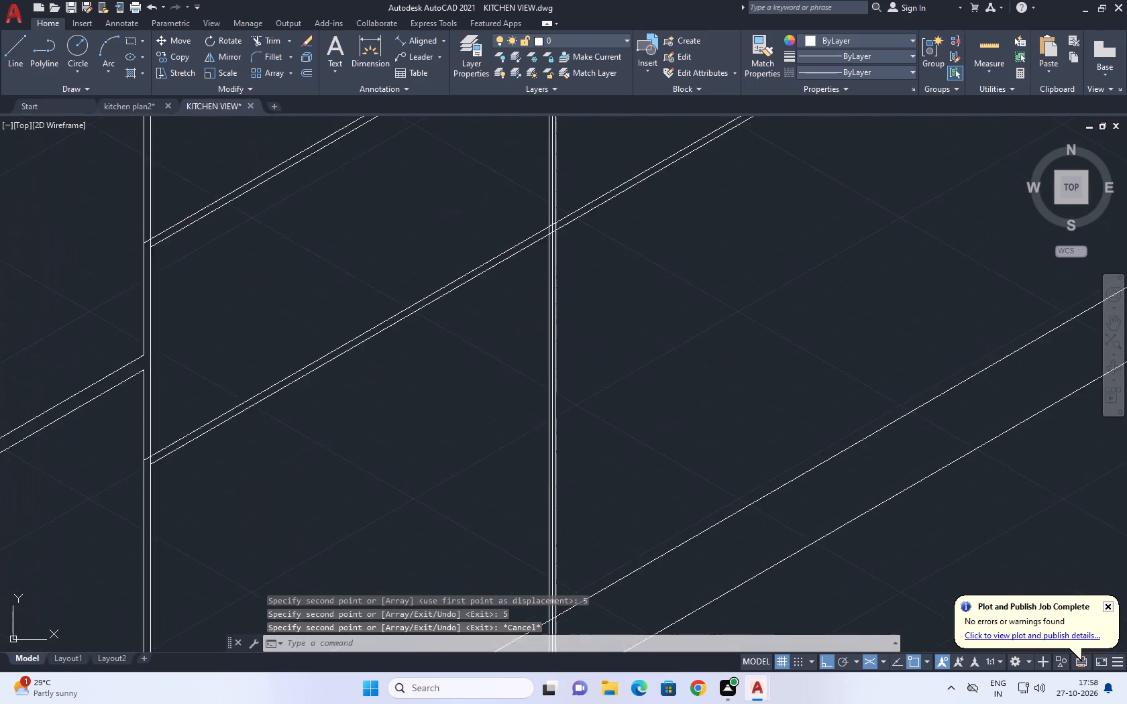
pyautogui.scroll(3, 570, 355)
pyautogui.click(522, 351)
pyautogui.press('Delete')
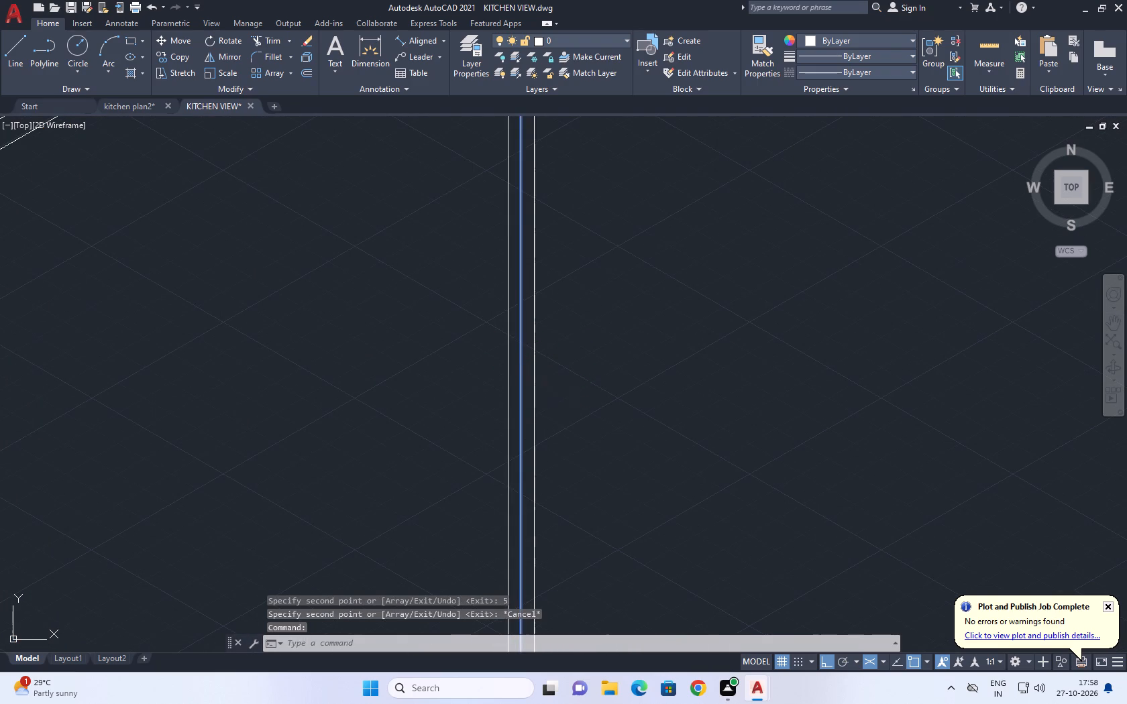
# Trim the two vertical divider lines back to the left wall's upper plinth line.
pyautogui.scroll(-7, 592, 384)
pyautogui.write('TR')
pyautogui.press('space')
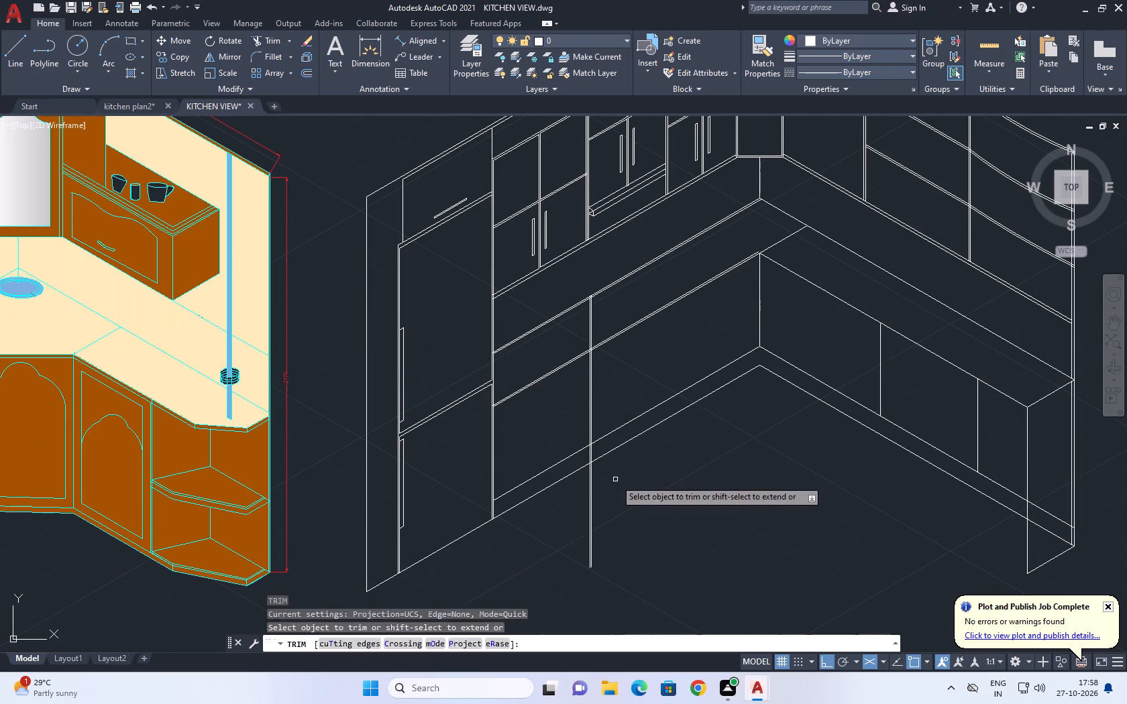
pyautogui.moveTo(615, 479); pyautogui.dragTo(608, 483)
pyautogui.click(551, 514)
pyautogui.scroll(1, 584, 457)
pyautogui.click(581, 459)
pyautogui.click(612, 450)
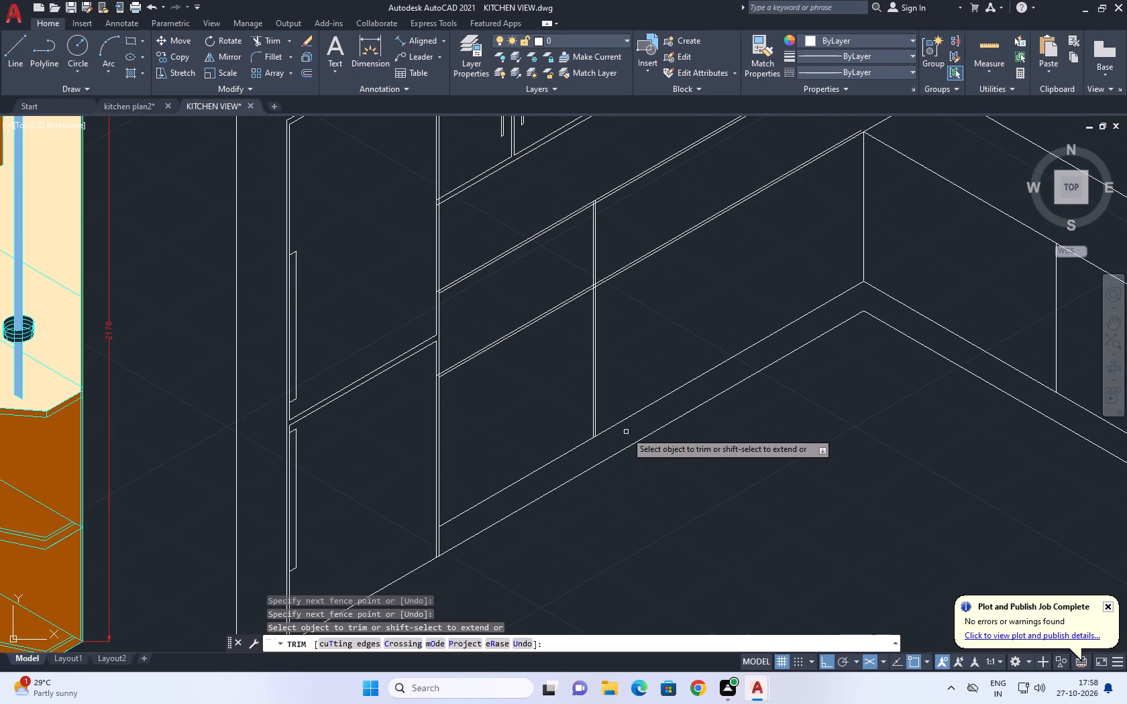
pyautogui.press('Escape')
# Trim away both front counter lines between the tall cabinet and the vertical divider.
pyautogui.scroll(-2, 630, 354)
pyautogui.moveTo(667, 306); pyautogui.dragTo(623, 363, button='middle')
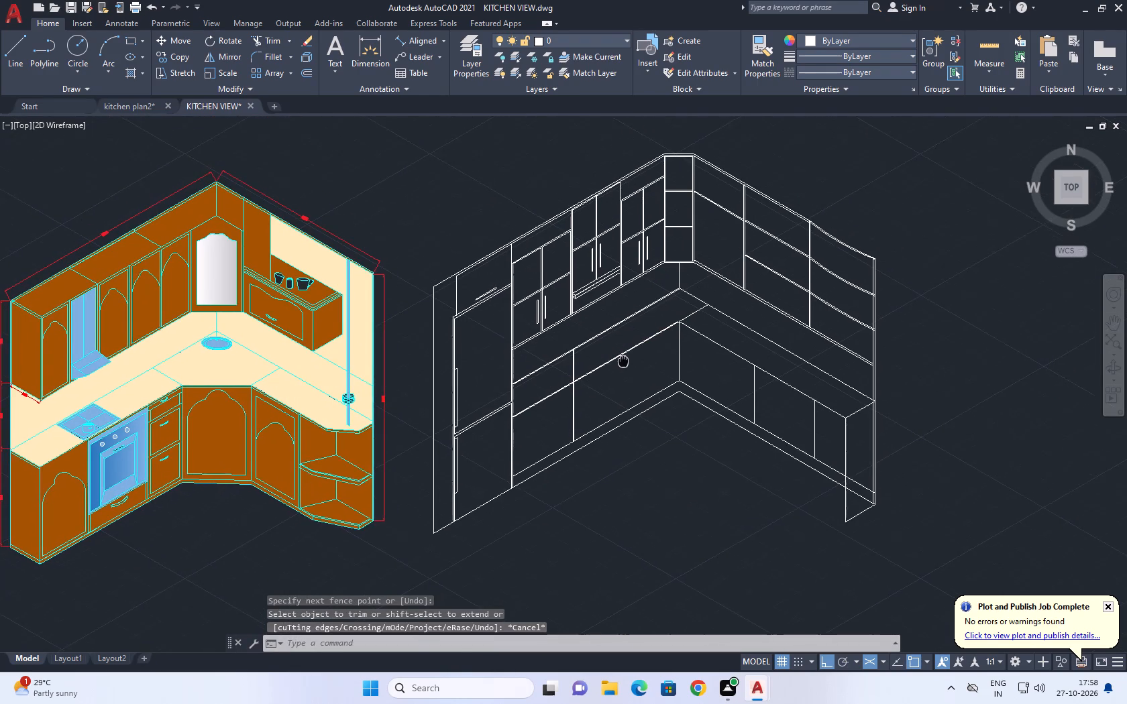
pyautogui.moveTo(623, 363); pyautogui.dragTo(584, 313, button='middle')
pyautogui.scroll(2, 522, 377)
pyautogui.moveTo(549, 335); pyautogui.dragTo(568, 375, button='middle')
pyautogui.write('TR')
pyautogui.press('space')
pyautogui.moveTo(504, 304); pyautogui.dragTo(503, 322)
pyautogui.click(510, 396)
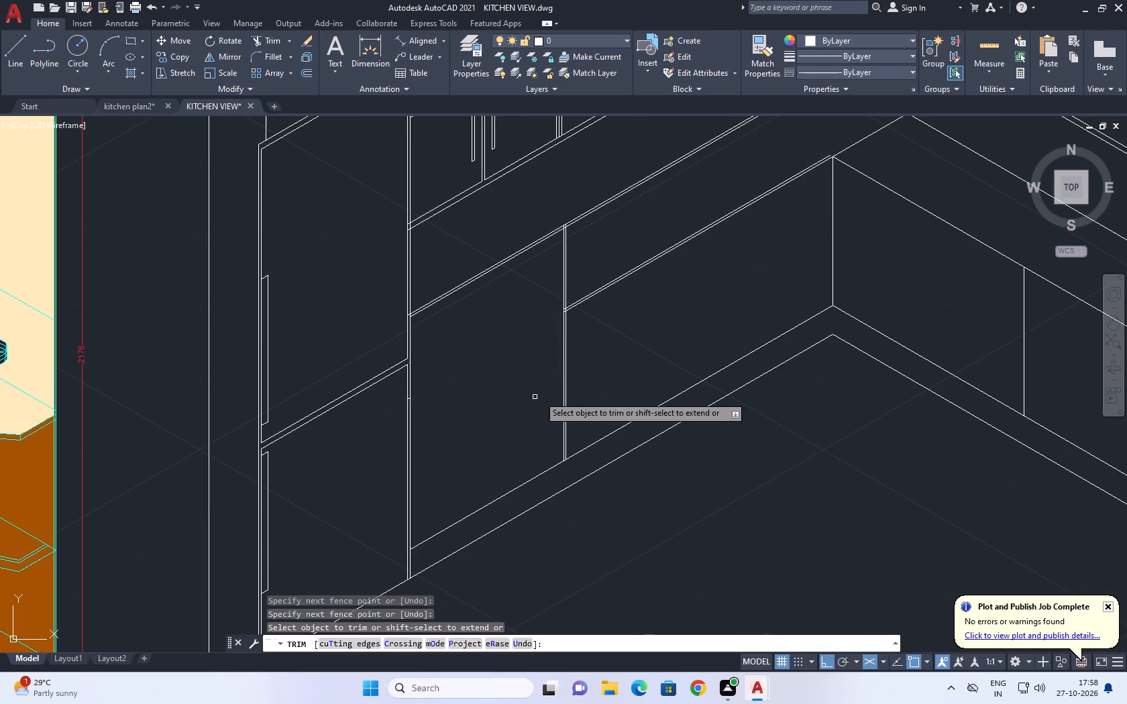
pyautogui.press('Escape')
# Trim the short piece of upper plinth line between the two vertical divider lines.
pyautogui.moveTo(549, 469); pyautogui.dragTo(598, 393, button='middle')
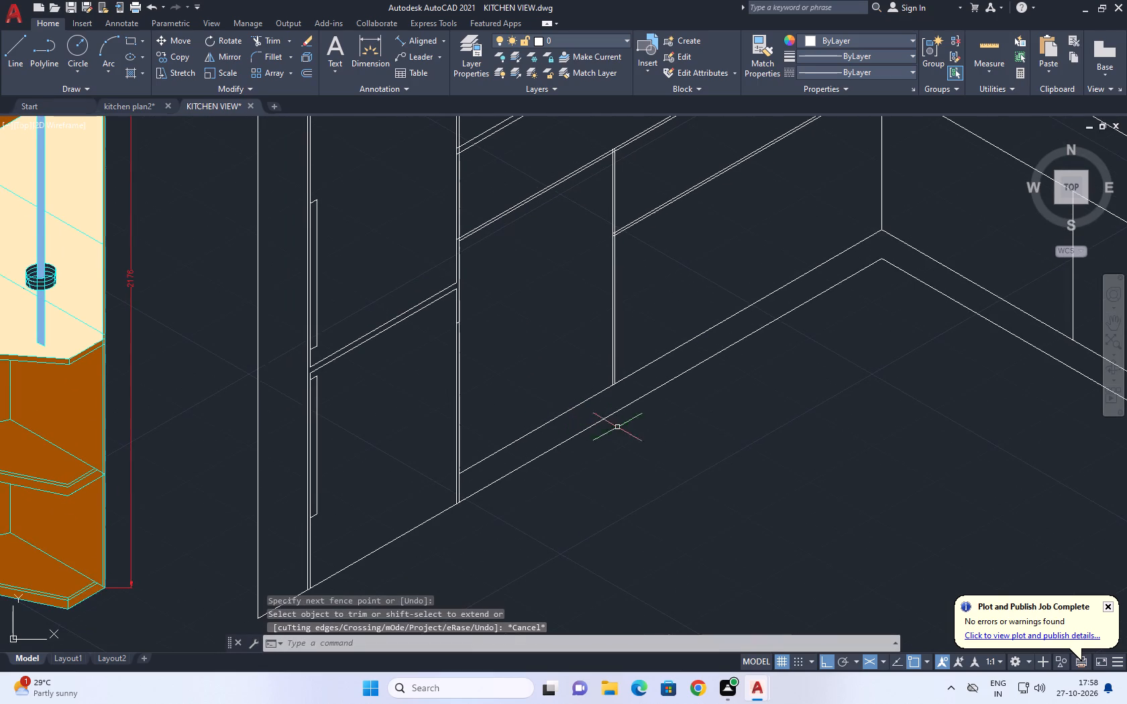
pyautogui.moveTo(673, 428); pyautogui.dragTo(635, 407, button='middle')
pyautogui.scroll(1, 627, 396)
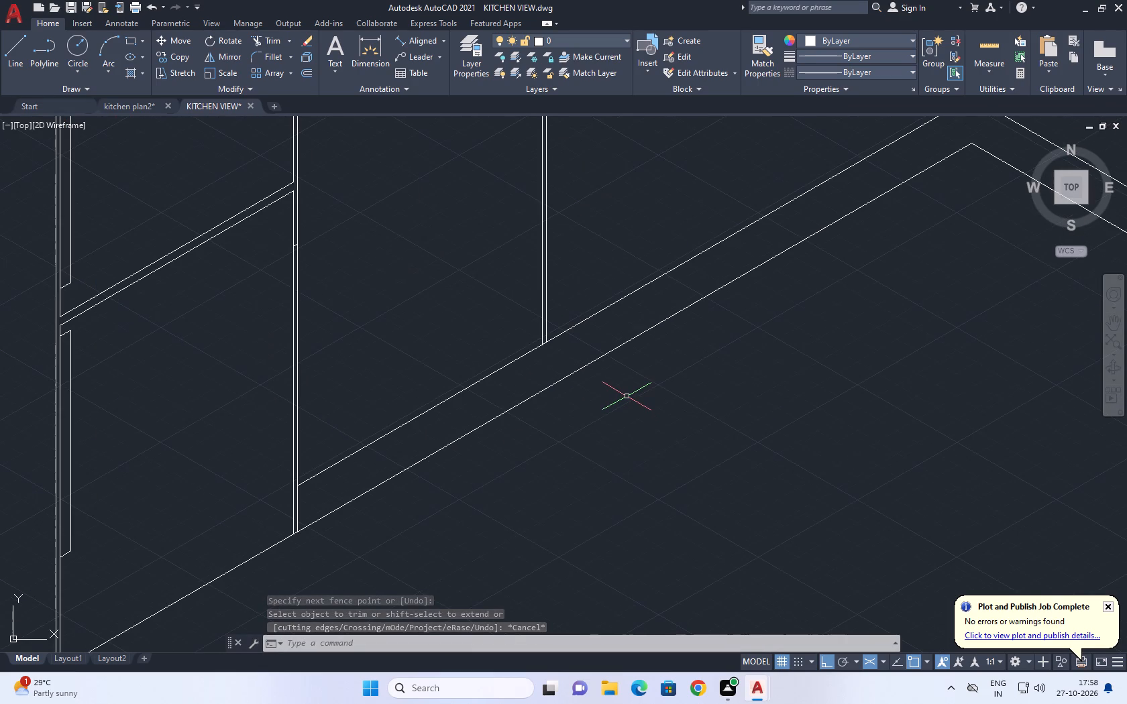
pyautogui.write('TR')
pyautogui.press('space')
pyautogui.scroll(4, 545, 330)
pyautogui.click(543, 357)
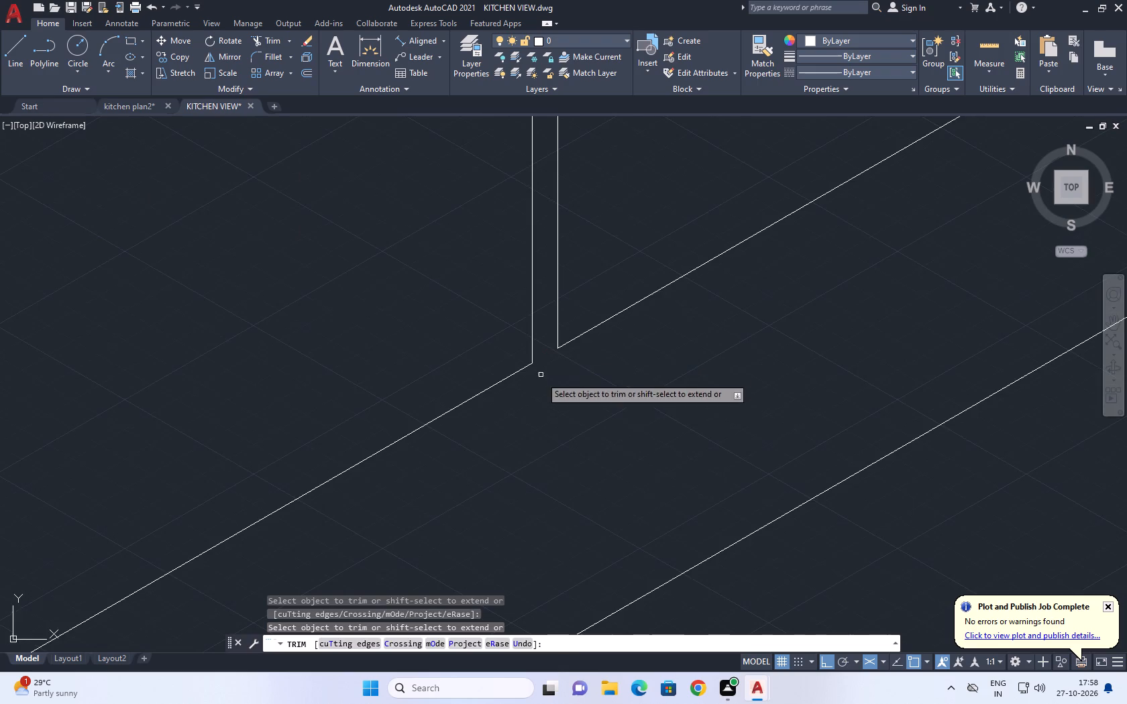
pyautogui.scroll(-6, 557, 398)
pyautogui.press('Escape')
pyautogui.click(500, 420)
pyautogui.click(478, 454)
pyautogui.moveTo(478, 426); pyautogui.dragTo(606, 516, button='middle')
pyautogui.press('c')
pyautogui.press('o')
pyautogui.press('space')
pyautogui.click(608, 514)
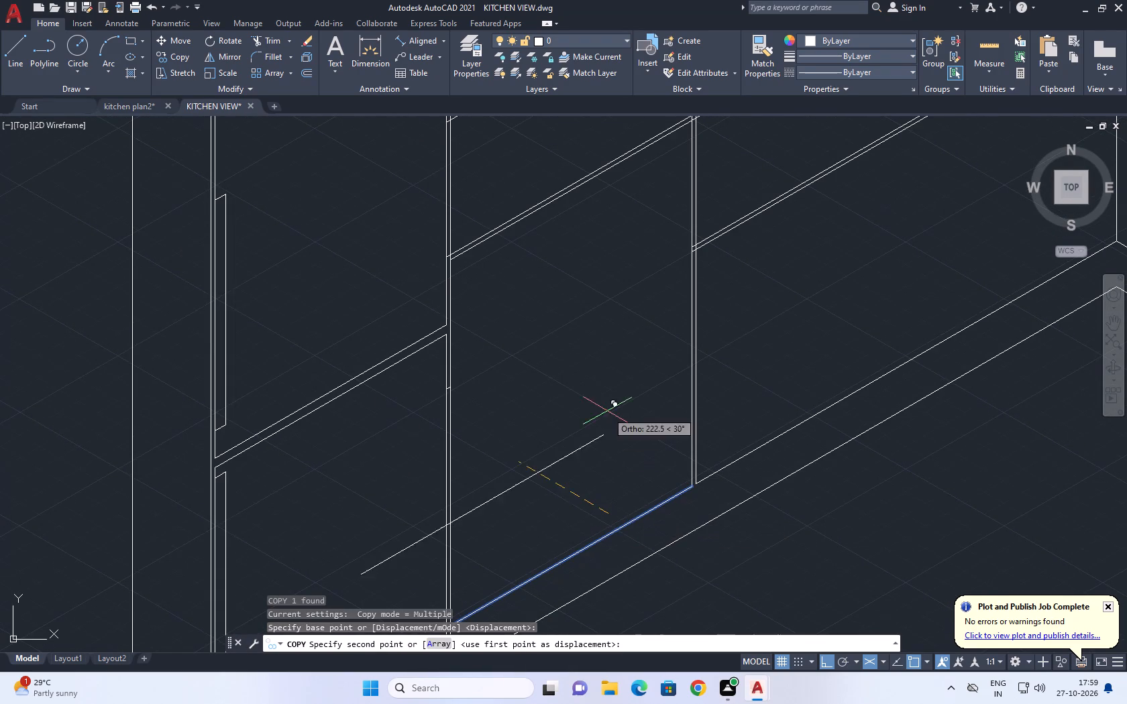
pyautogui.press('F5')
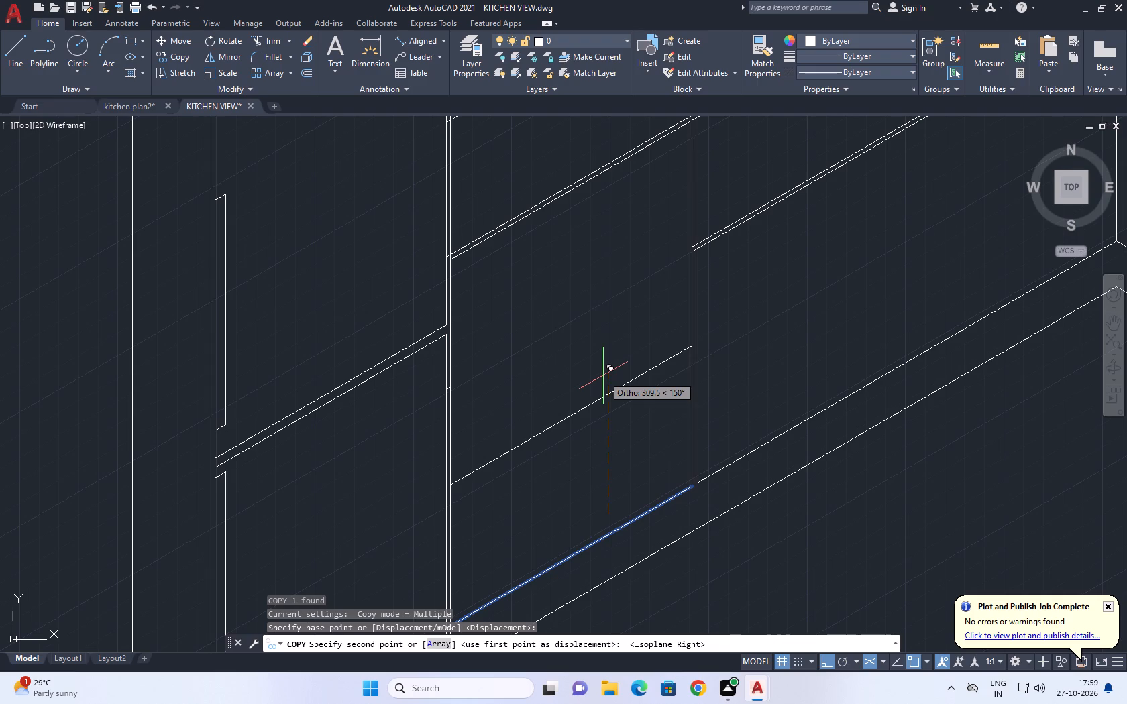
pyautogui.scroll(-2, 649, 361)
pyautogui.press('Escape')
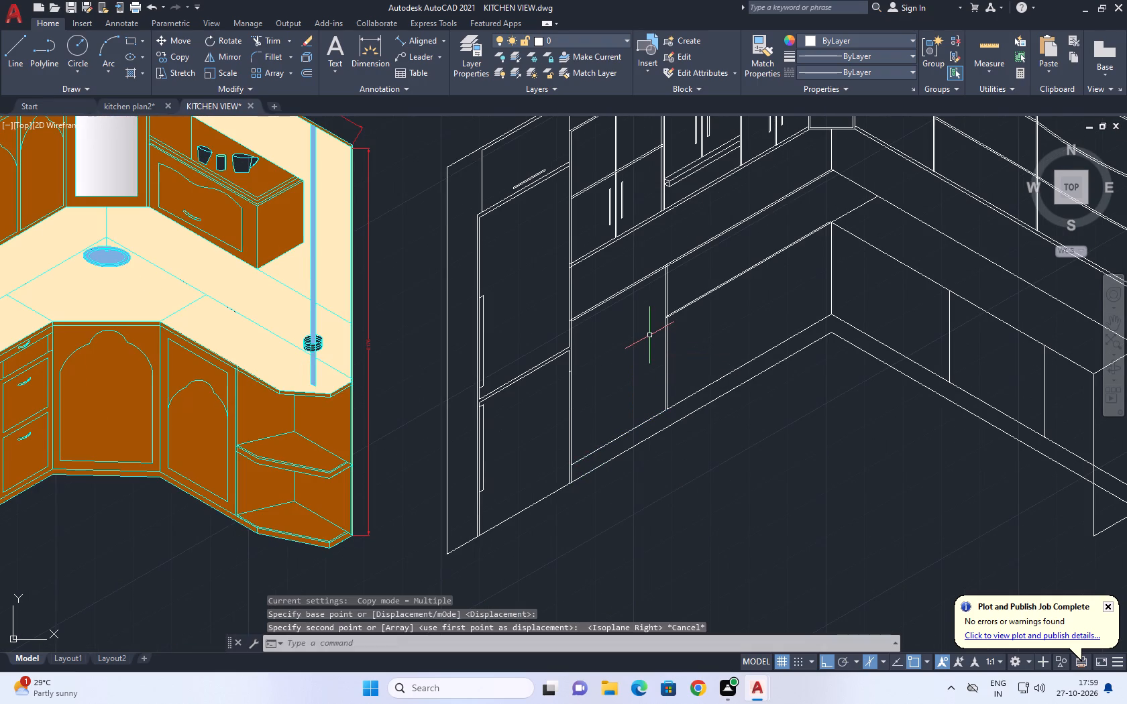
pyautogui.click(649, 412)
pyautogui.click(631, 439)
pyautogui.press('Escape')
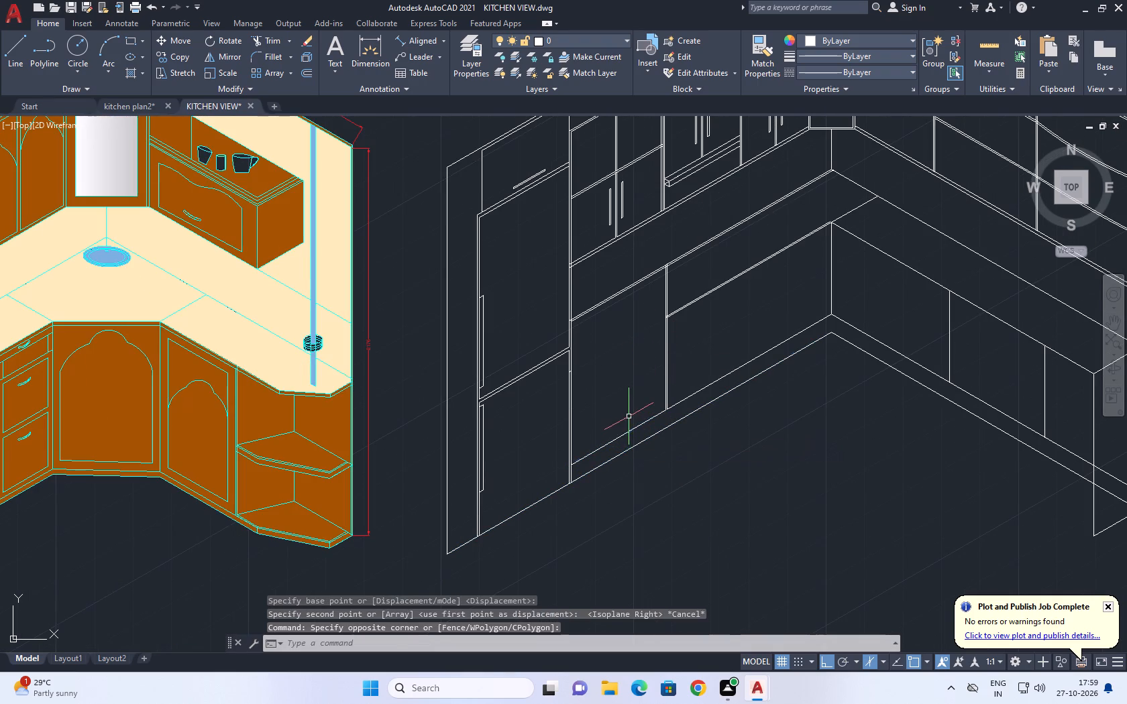
# Copy the upper plinth line between tall cabinet and divider vertically upwards, placing it just above the rear counter lines.
pyautogui.middleClick(653, 339)
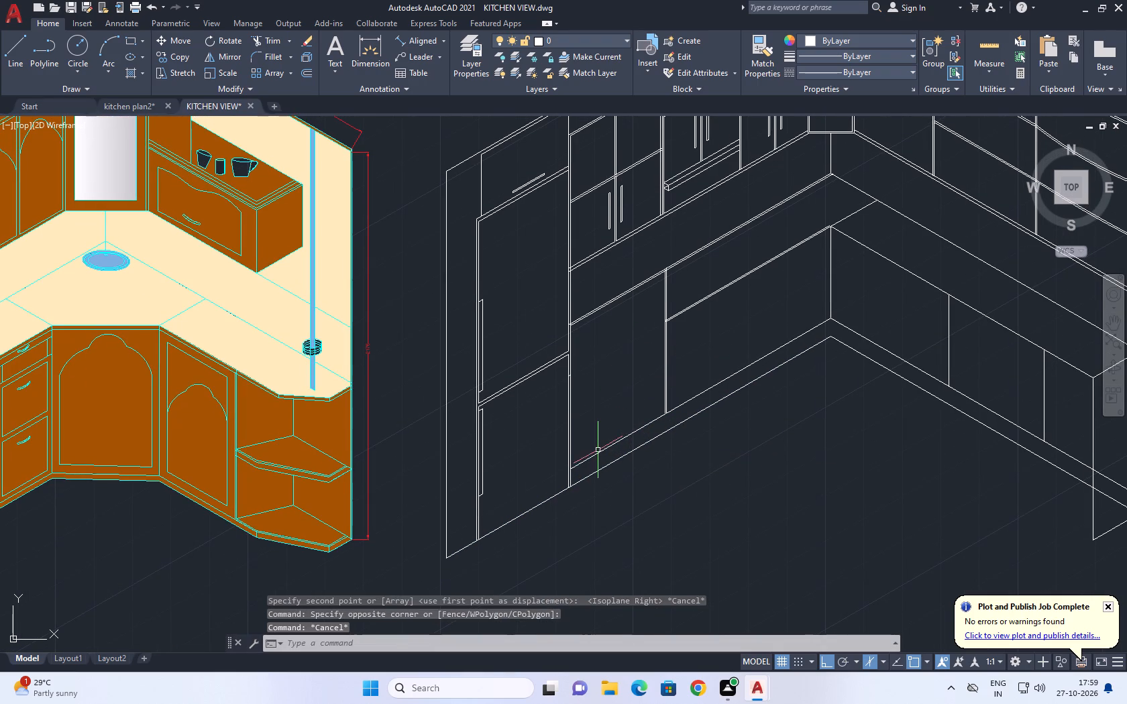
pyautogui.click(598, 451)
pyautogui.press('c')
pyautogui.press('o')
pyautogui.press('space')
pyautogui.click(605, 433)
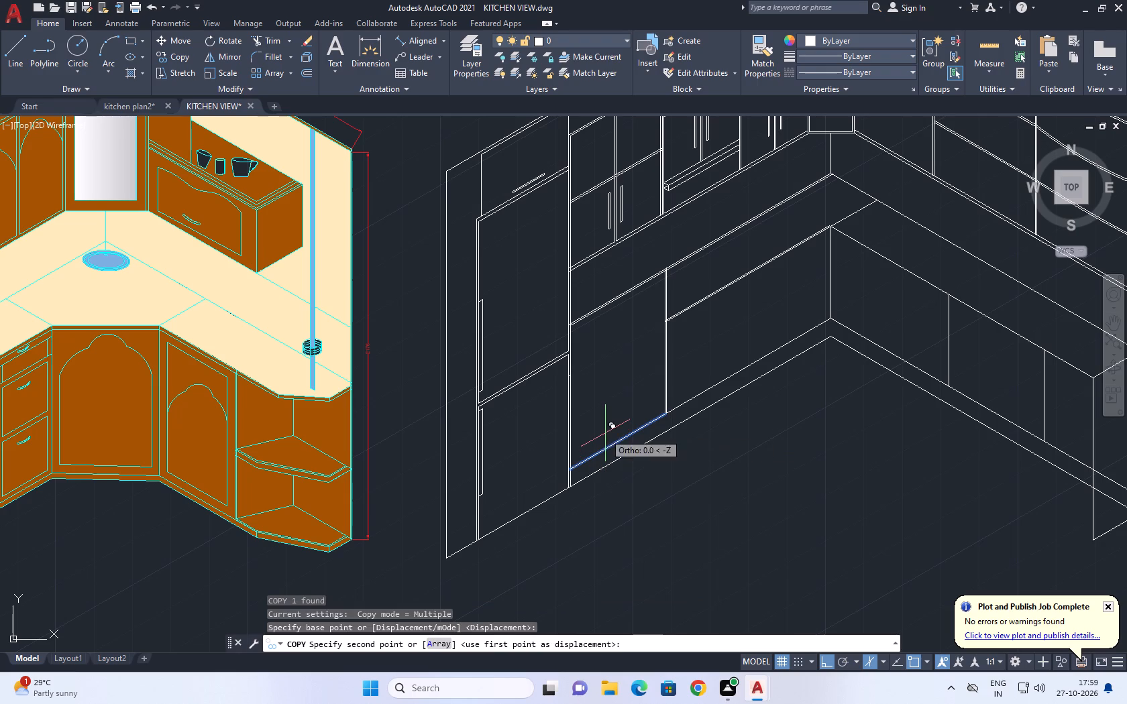
pyautogui.scroll(2, 598, 299)
pyautogui.click(596, 236)
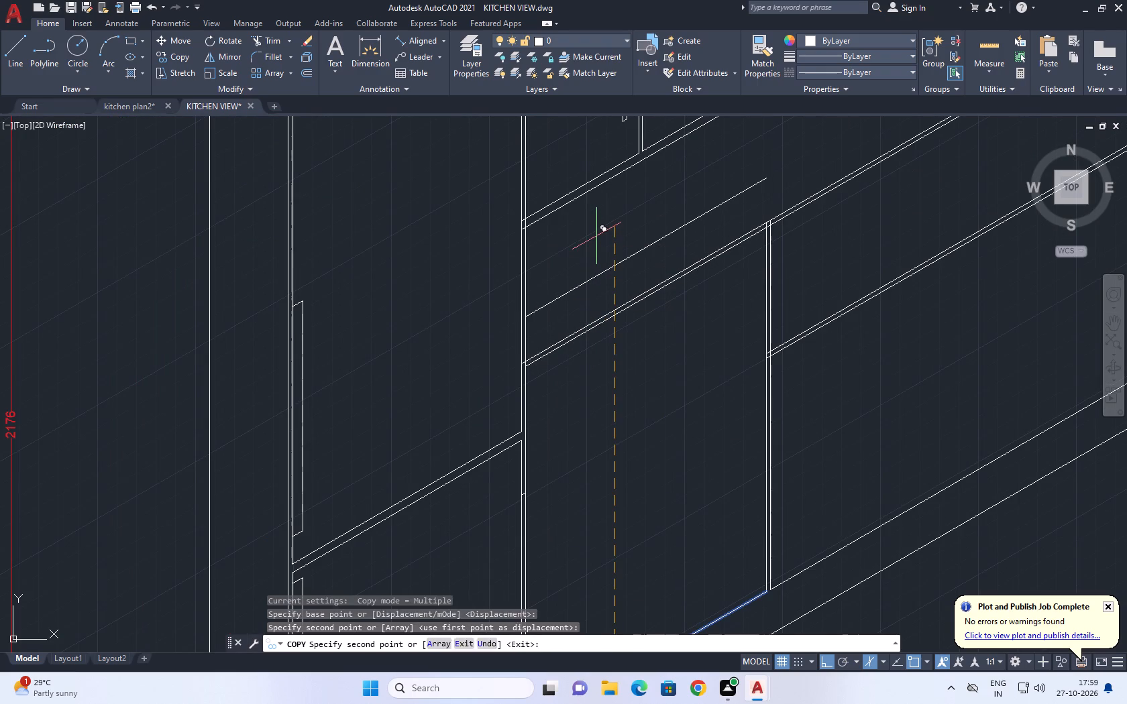
pyautogui.press('Escape')
# Extend both vertical divider lines upwards past the rear counter lines to the level of the copied line.
pyautogui.moveTo(608, 251); pyautogui.dragTo(589, 358, button='middle')
pyautogui.write('EX')
pyautogui.press('space')
pyautogui.moveTo(788, 365); pyautogui.dragTo(787, 360)
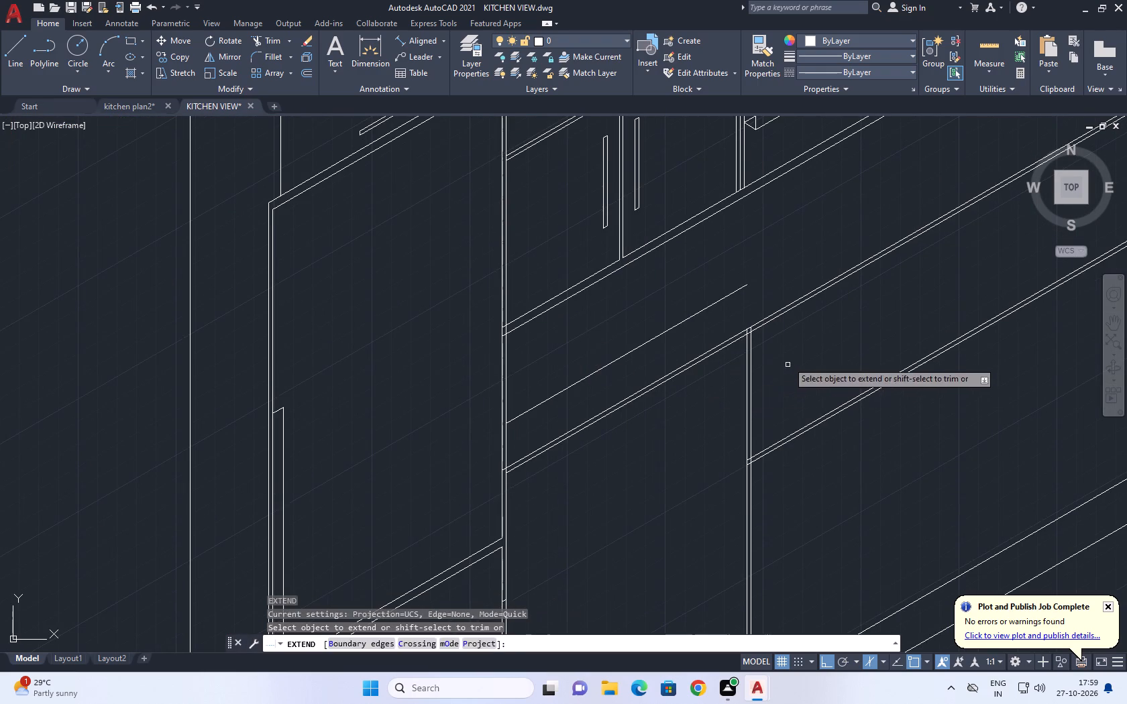
pyautogui.moveTo(787, 360); pyautogui.dragTo(784, 356)
pyautogui.click(732, 391)
pyautogui.press('Escape')
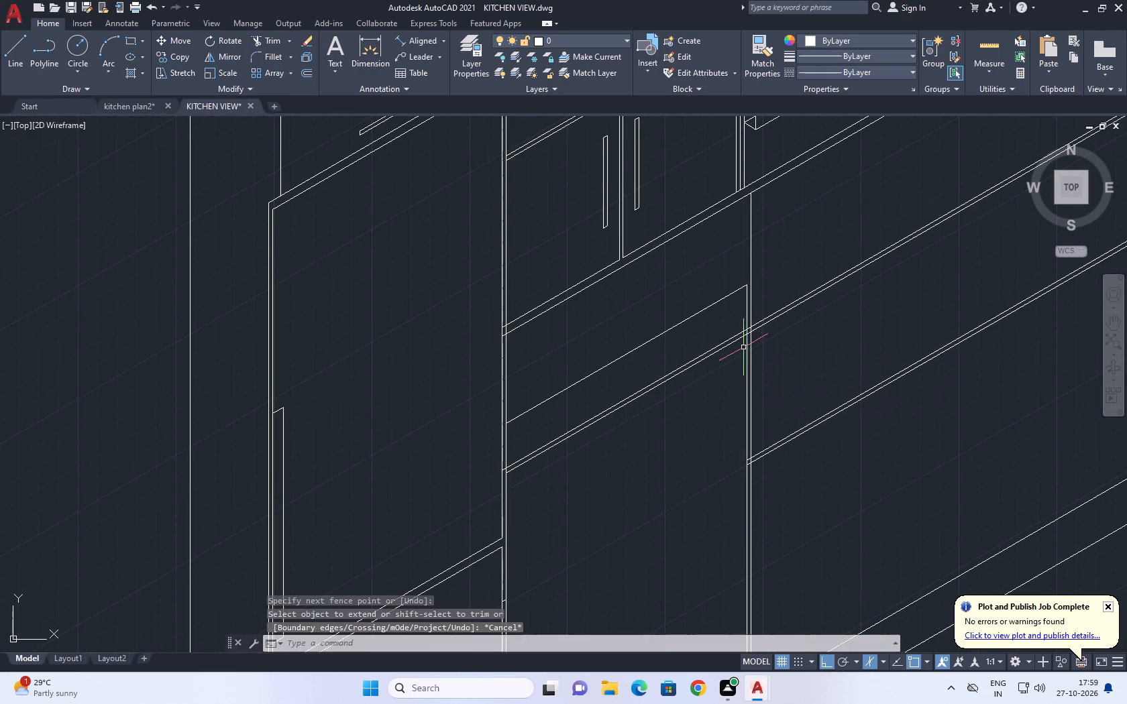
# Extend the copied top line to meet the divider's outer vertical line.
pyautogui.moveTo(729, 352); pyautogui.dragTo(706, 409, button='middle')
pyautogui.write('EX')
pyautogui.press('space')
pyautogui.click(700, 343)
pyautogui.click(698, 367)
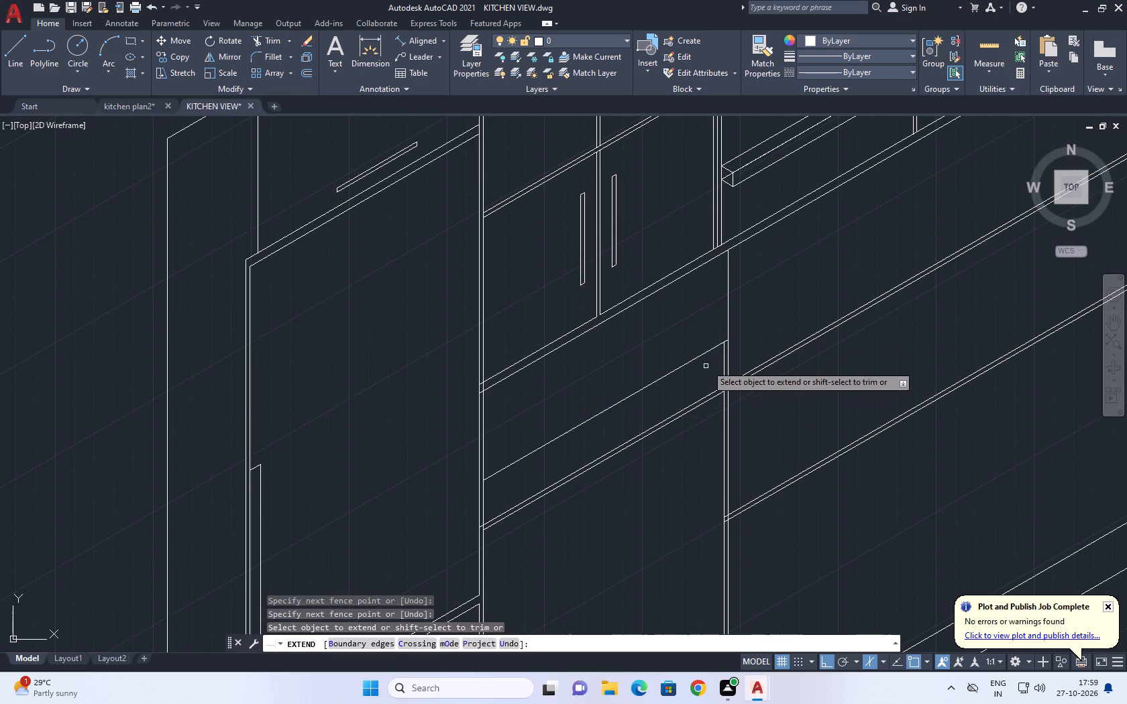
pyautogui.press('Escape')
# Trim the divider's outer vertical line where it runs above the new top line.
pyautogui.write('TR')
pyautogui.press('space')
pyautogui.click(760, 268)
pyautogui.click(631, 346)
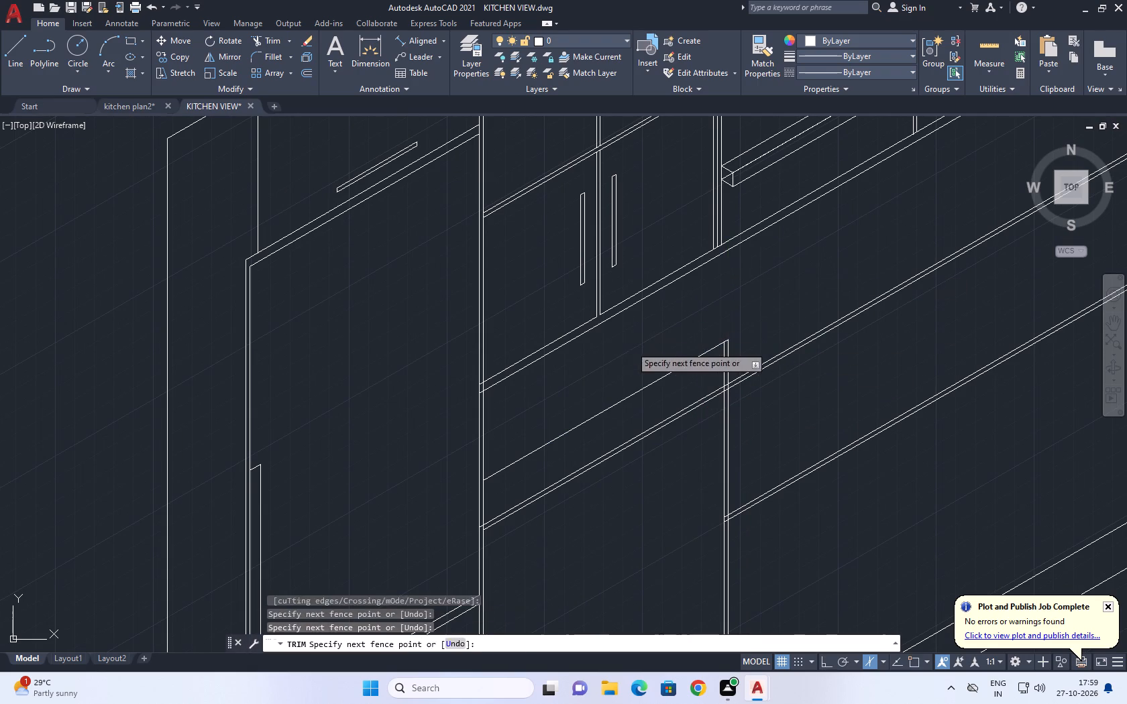
pyautogui.press('Escape')
# Copy the new top line 10 units straight down.
pyautogui.click(659, 376)
pyautogui.click(635, 401)
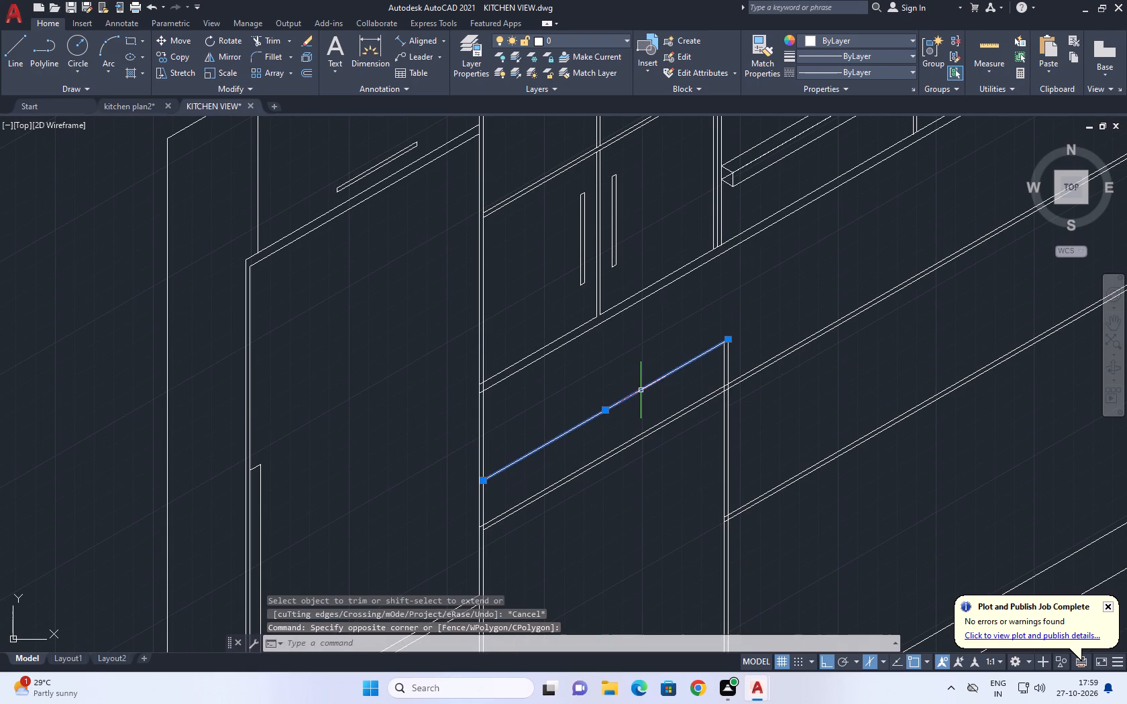
pyautogui.press('c')
pyautogui.press('o')
pyautogui.press('space')
pyautogui.click(640, 384)
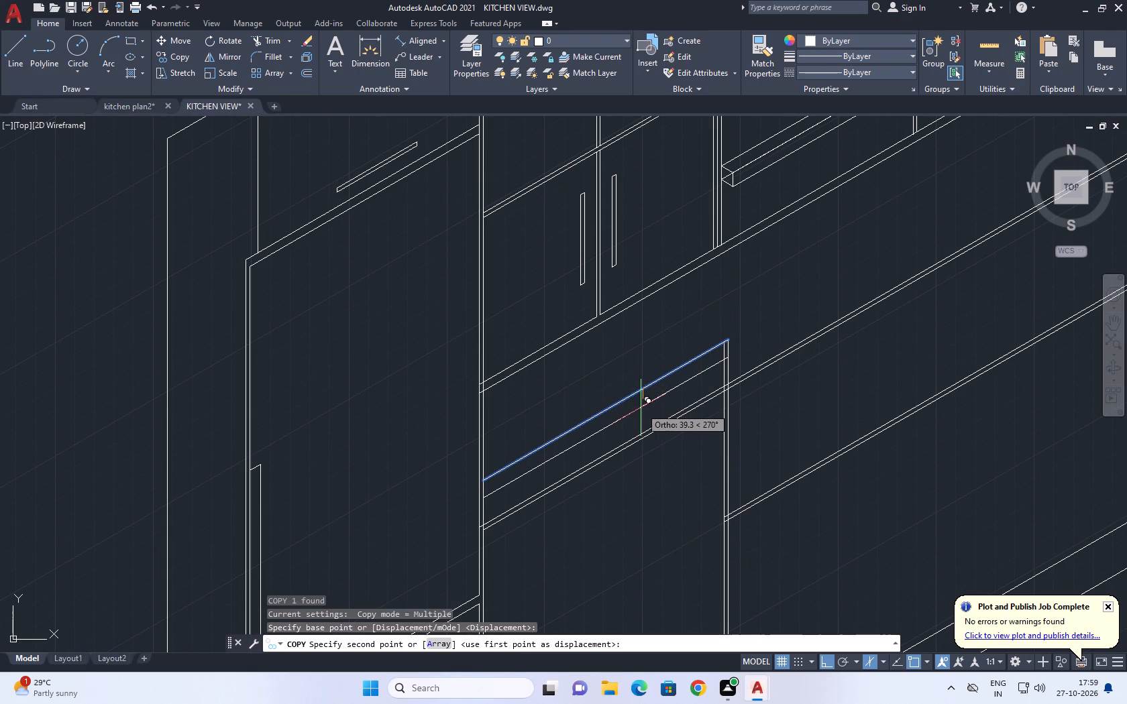
pyautogui.press('1')
pyautogui.press('0')
pyautogui.press('space')
pyautogui.press('Escape')
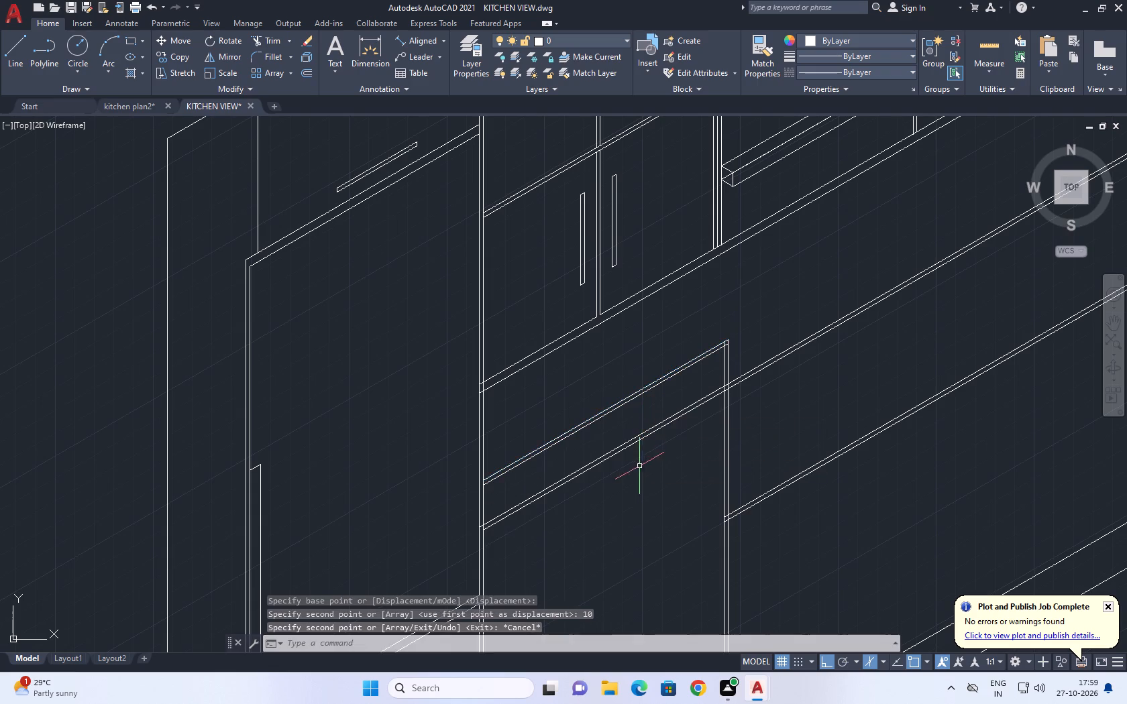
# Trim away the rear counter lines between the tall cabinet and the divider.
pyautogui.moveTo(635, 447); pyautogui.dragTo(621, 402, button='middle')
pyautogui.write('TR')
pyautogui.press('space')
pyautogui.moveTo(614, 374); pyautogui.dragTo(614, 386)
pyautogui.click(614, 464)
# Trim the overlapping line ends where the lower top-edge line meets the divider's inner vertical line.
pyautogui.scroll(2, 684, 296)
pyautogui.scroll(5, 739, 312)
pyautogui.click(829, 320)
pyautogui.click(740, 257)
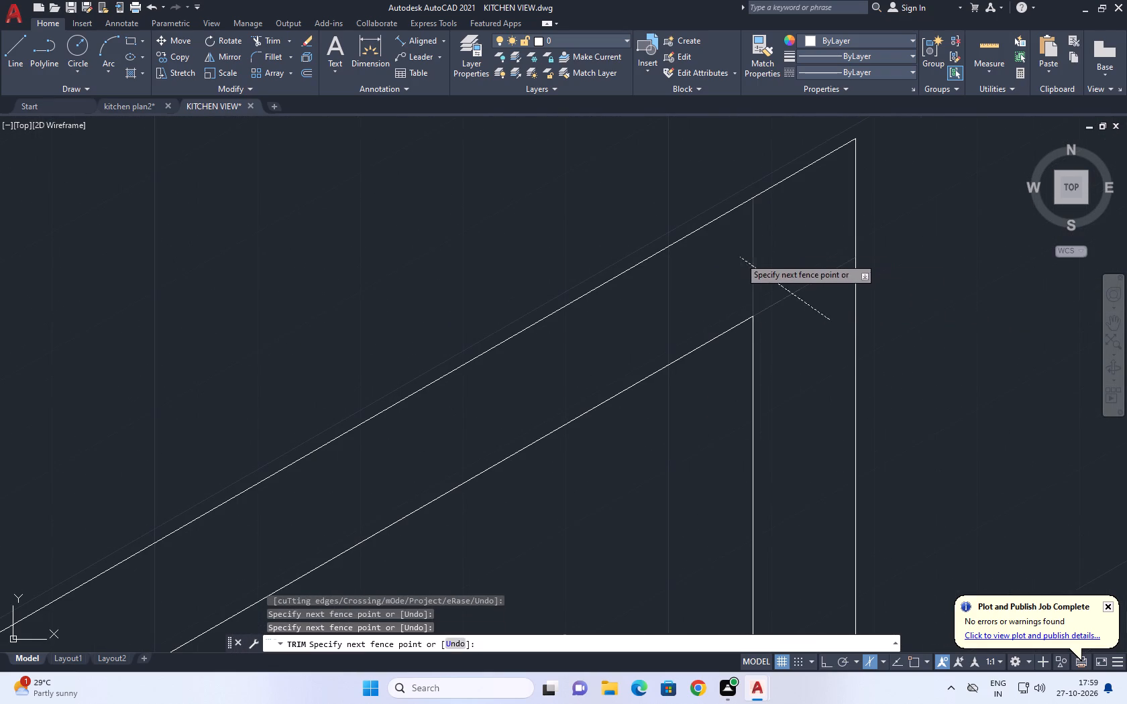
# Trim the leftover counter line stub between the tall cabinet's two side edge lines.
pyautogui.scroll(-7, 740, 235)
pyautogui.scroll(-1, 499, 462)
pyautogui.moveTo(373, 555); pyautogui.dragTo(438, 467, button='middle')
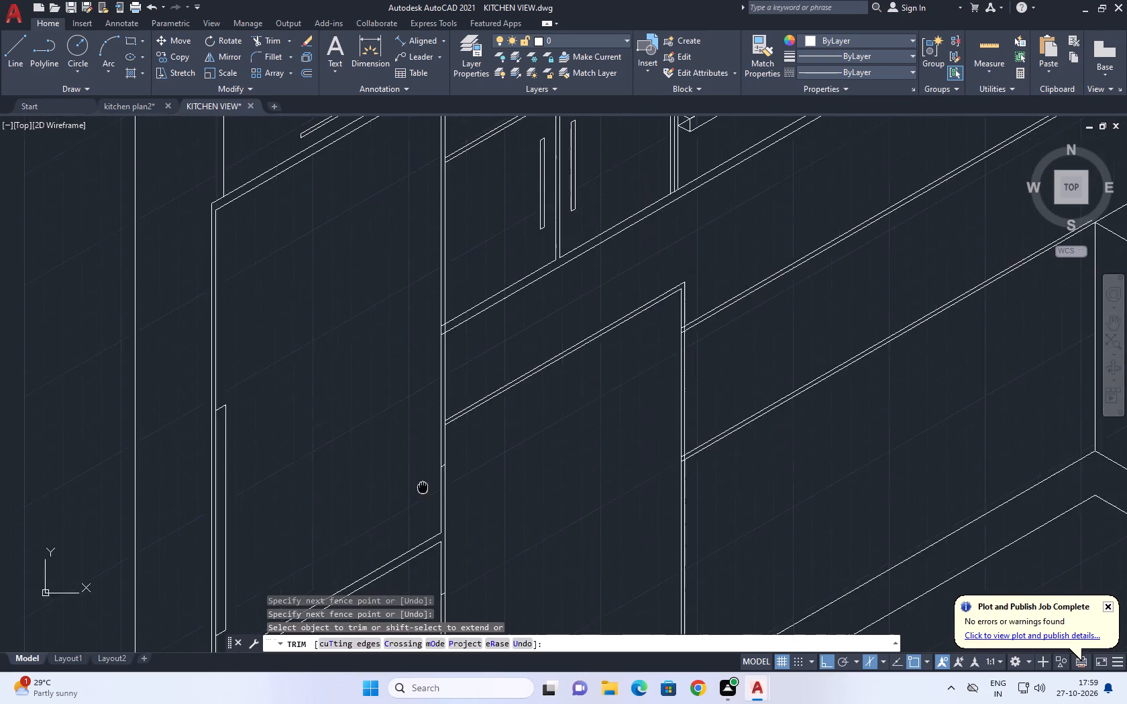
pyautogui.moveTo(438, 467); pyautogui.dragTo(457, 428, button='middle')
pyautogui.scroll(3, 500, 387)
pyautogui.click(472, 380)
pyautogui.scroll(-6, 506, 405)
pyautogui.press('Escape')
# Copy the lower top-edge line of the unit beside the tall cabinet 10 units straight down.
pyautogui.scroll(-5, 534, 387)
pyautogui.middleClick(553, 377)
pyautogui.scroll(3, 529, 393)
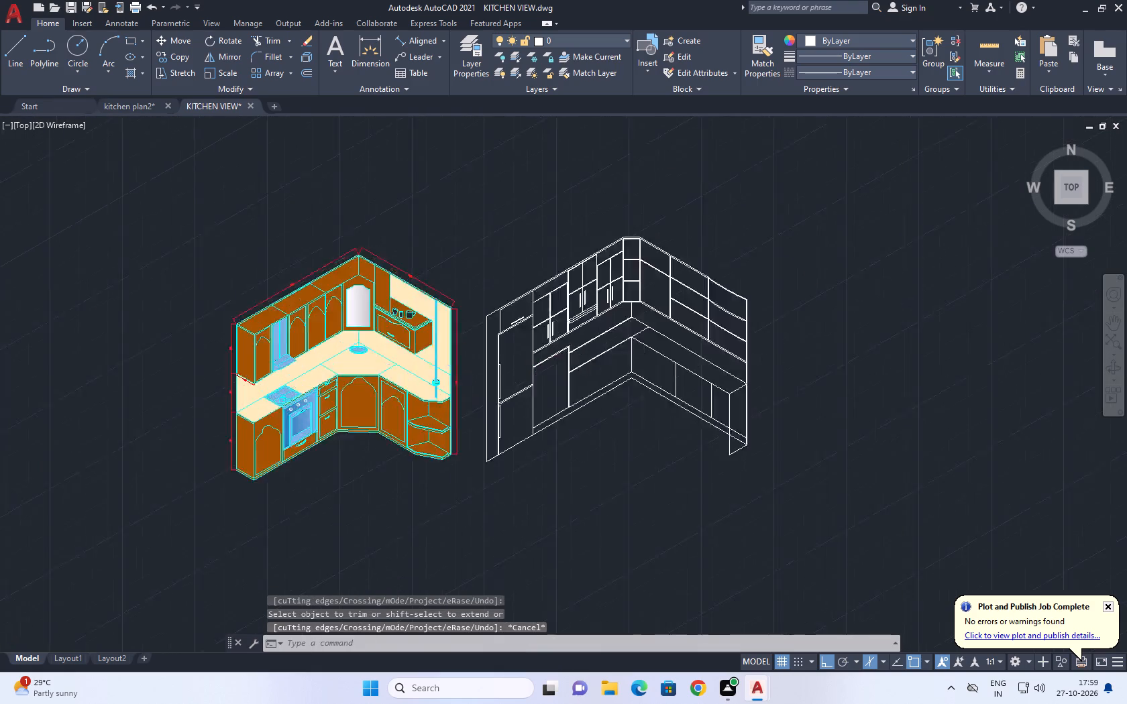
pyautogui.scroll(1, 528, 392)
pyautogui.scroll(4, 568, 311)
pyautogui.click(578, 333)
pyautogui.press('Escape')
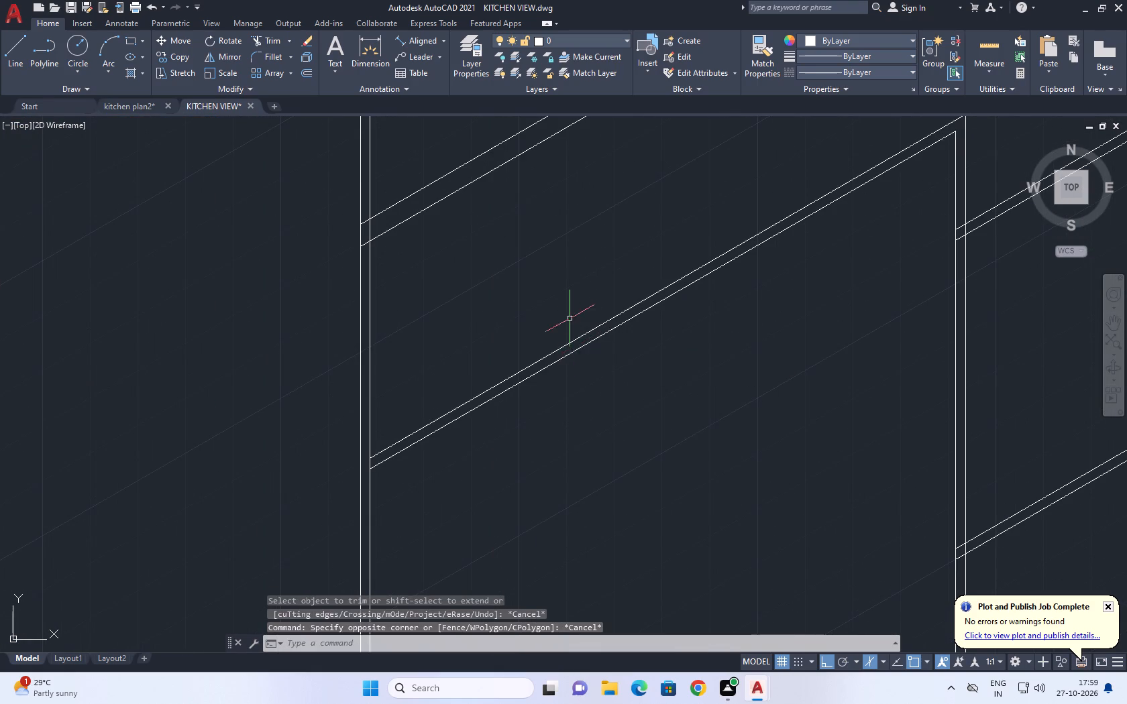
pyautogui.click(567, 355)
pyautogui.write('CO')
pyautogui.press('space')
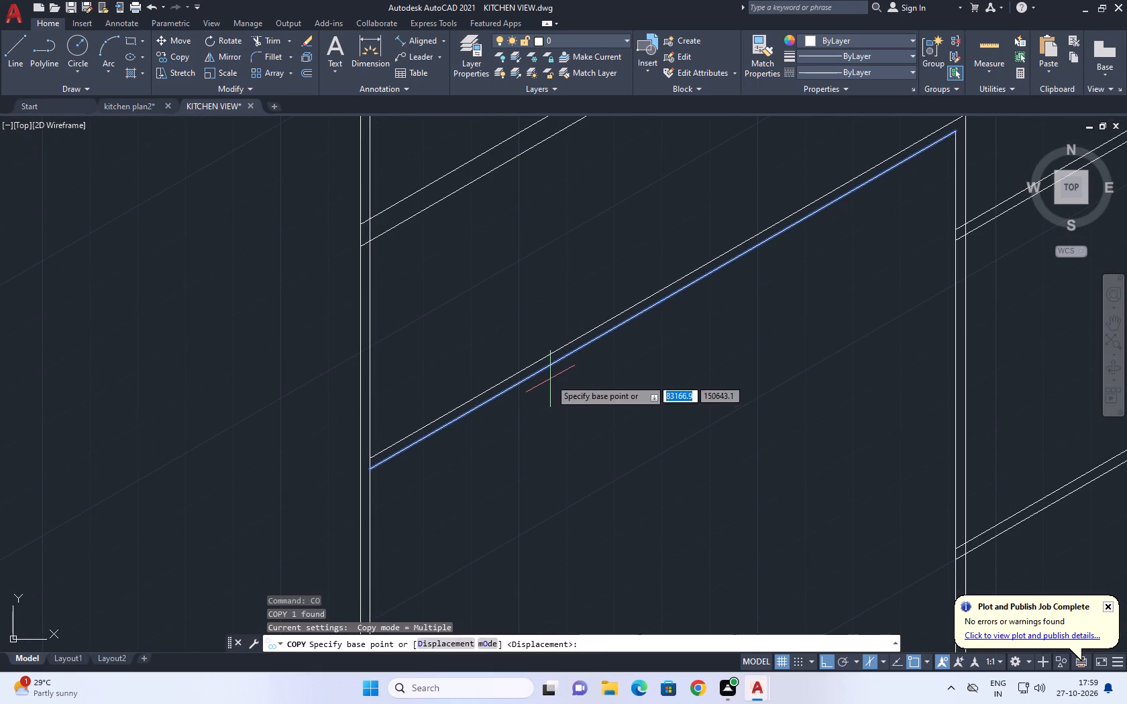
pyautogui.click(550, 379)
pyautogui.press('1')
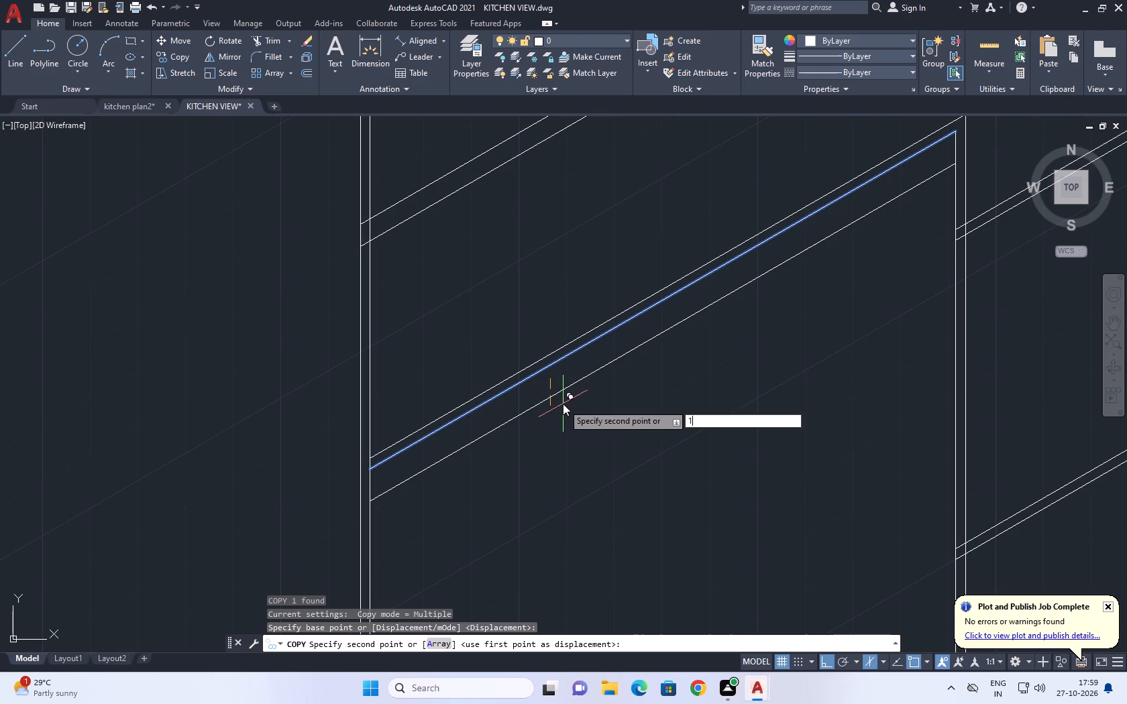
pyautogui.press('0')
pyautogui.press('space')
pyautogui.press('Escape')
# Erase the original middle line of the three top-edge lines.
pyautogui.click(541, 371)
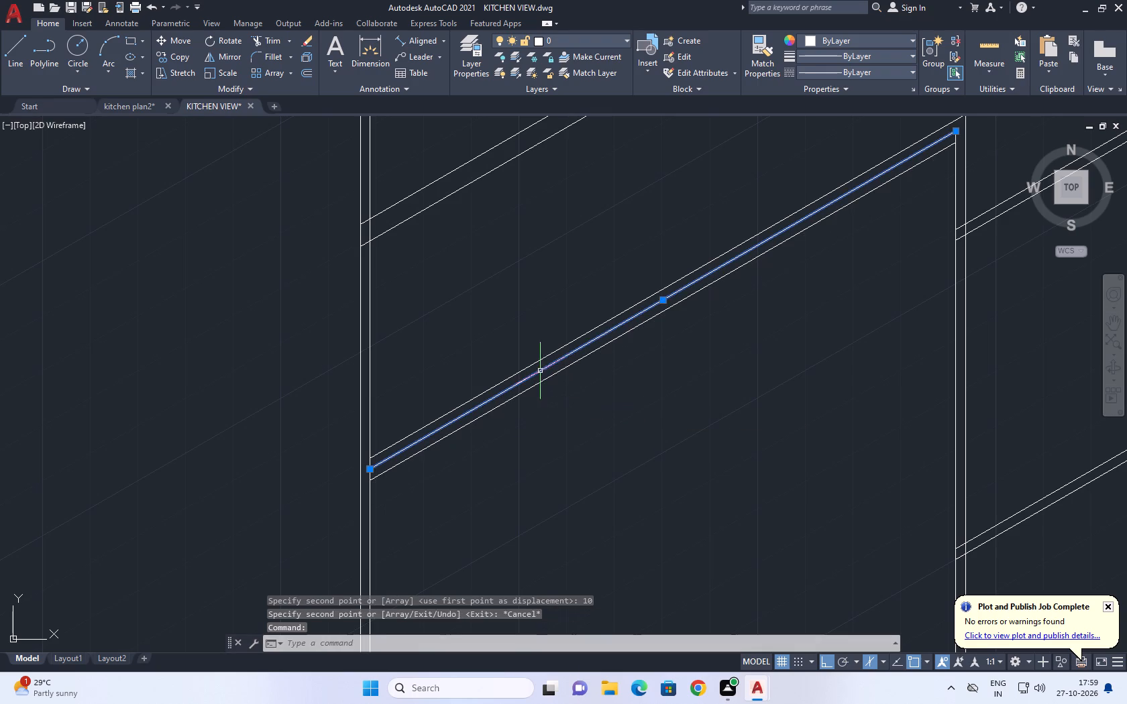
pyautogui.press('Delete')
# Copy the unit's lower top-edge line 300 units at 330° from its end at the tall cabinet.
pyautogui.scroll(-3, 541, 385)
pyautogui.moveTo(579, 403); pyautogui.dragTo(570, 351, button='middle')
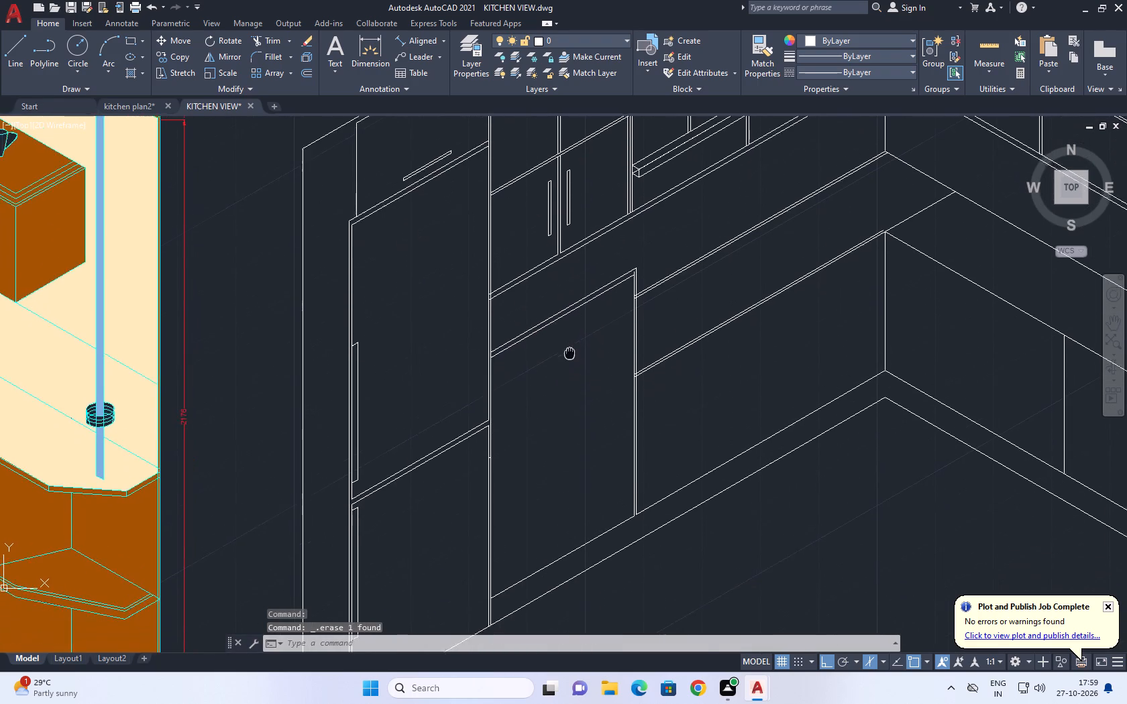
pyautogui.moveTo(570, 351); pyautogui.dragTo(557, 310, button='middle')
pyautogui.scroll(2, 504, 286)
pyautogui.click(508, 314)
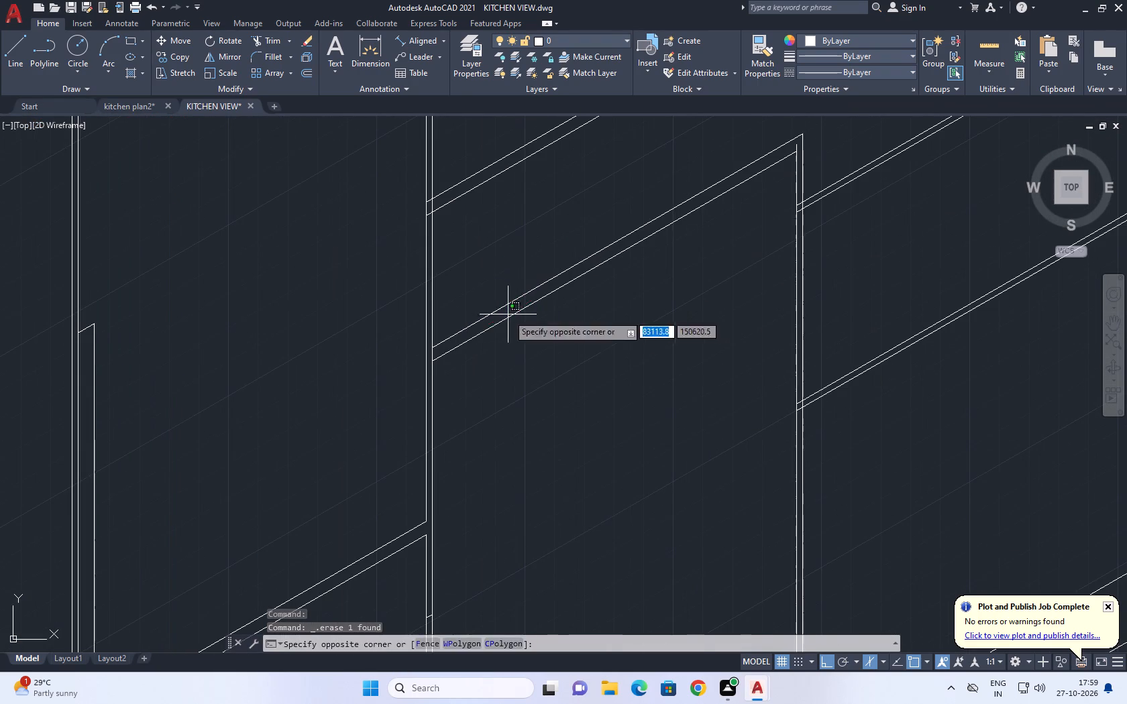
pyautogui.click(487, 337)
pyautogui.press('Escape')
pyautogui.click(481, 335)
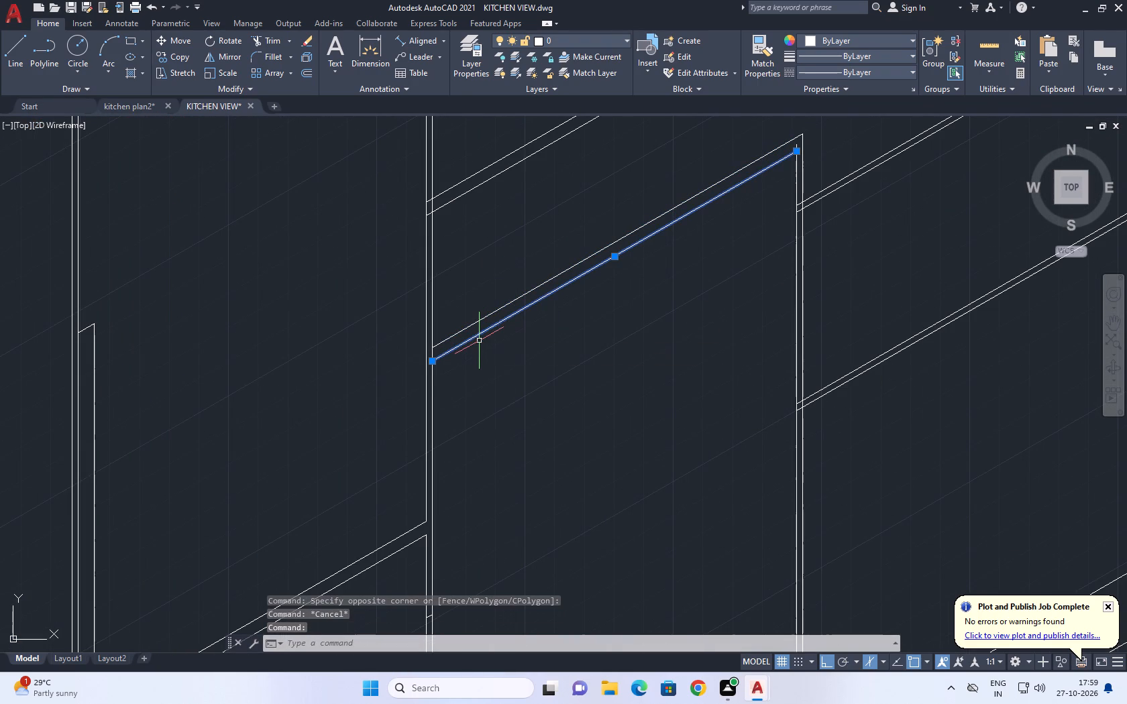
pyautogui.write('CO')
pyautogui.press('space')
pyautogui.click(434, 361)
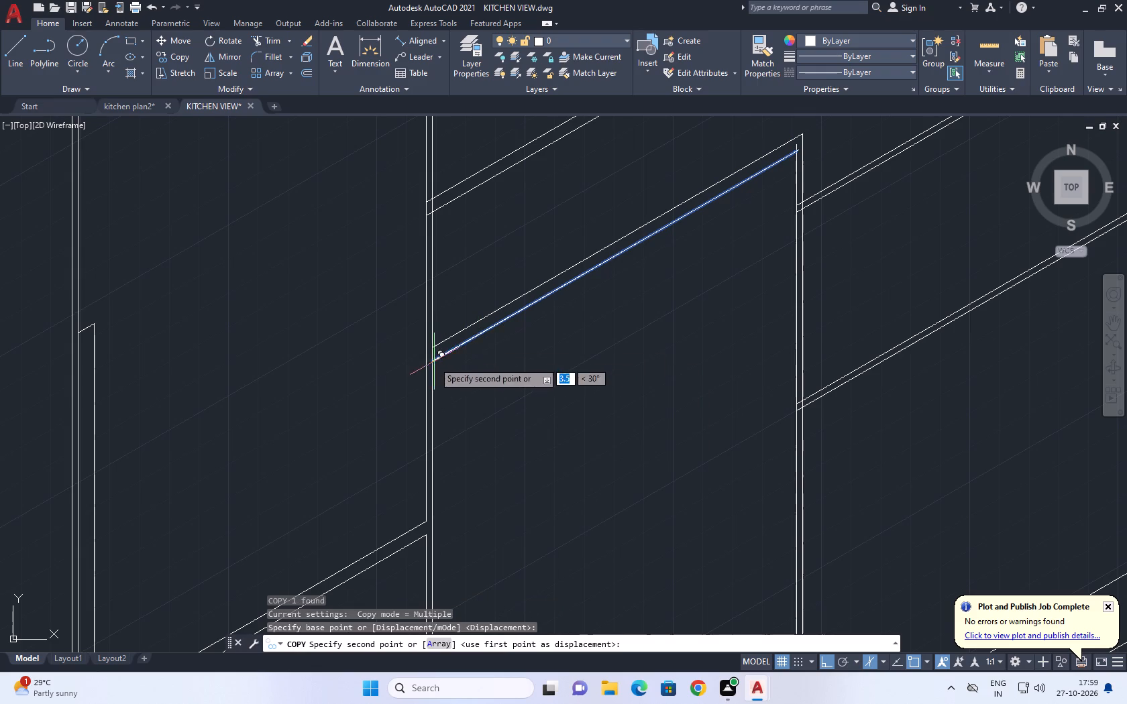
pyautogui.press('F5')
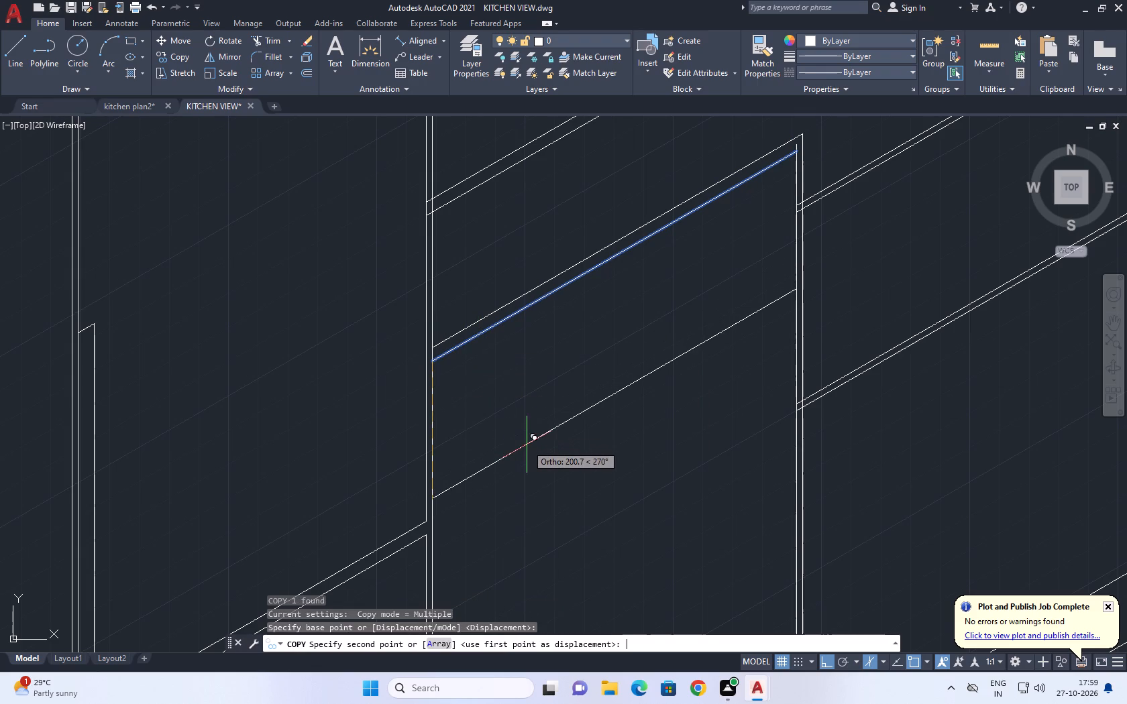
pyautogui.scroll(-1, 537, 451)
pyautogui.moveTo(545, 459); pyautogui.dragTo(508, 341, button='middle')
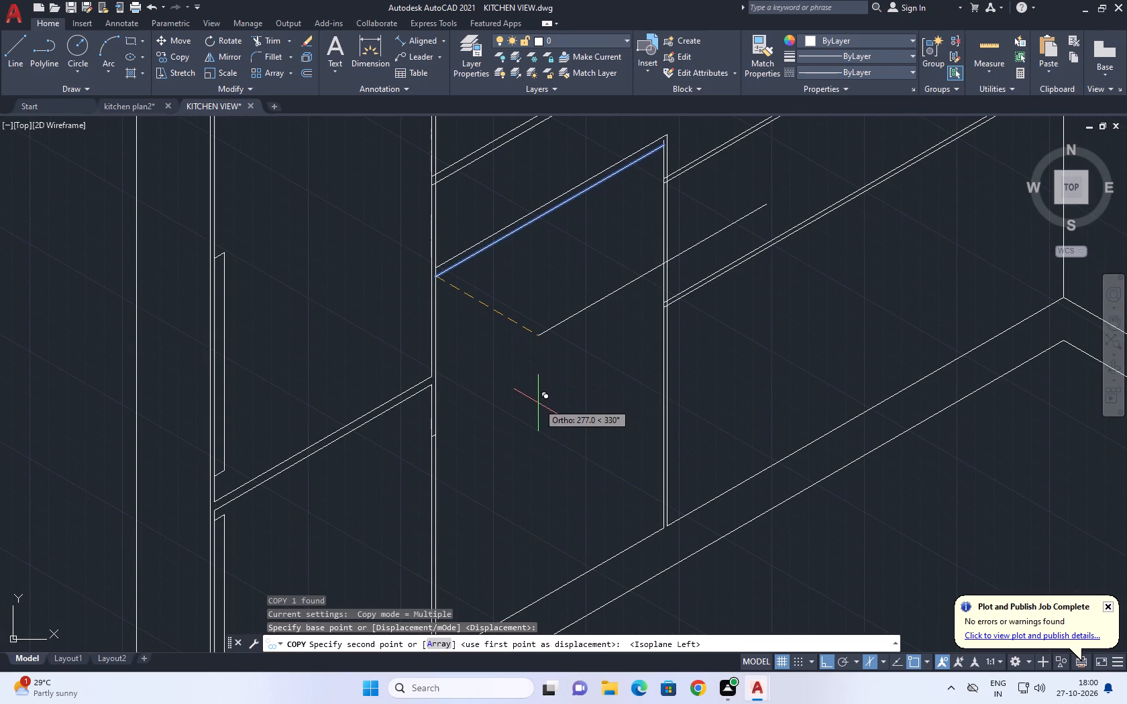
pyautogui.write('300')
pyautogui.press('Return')
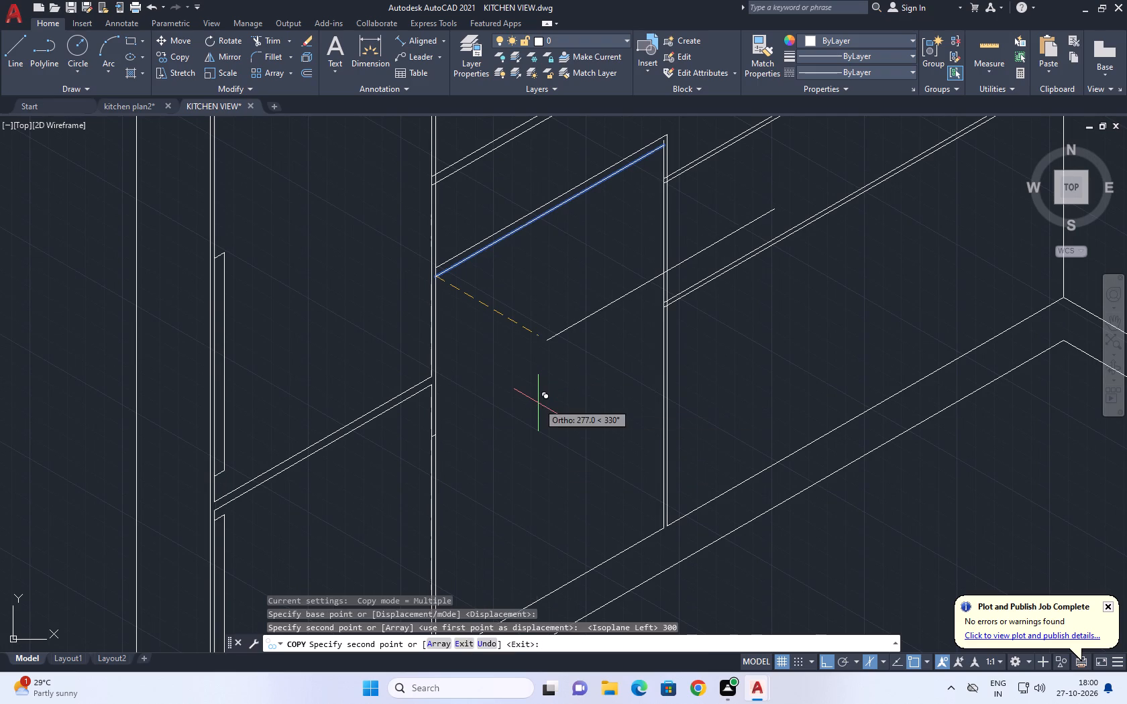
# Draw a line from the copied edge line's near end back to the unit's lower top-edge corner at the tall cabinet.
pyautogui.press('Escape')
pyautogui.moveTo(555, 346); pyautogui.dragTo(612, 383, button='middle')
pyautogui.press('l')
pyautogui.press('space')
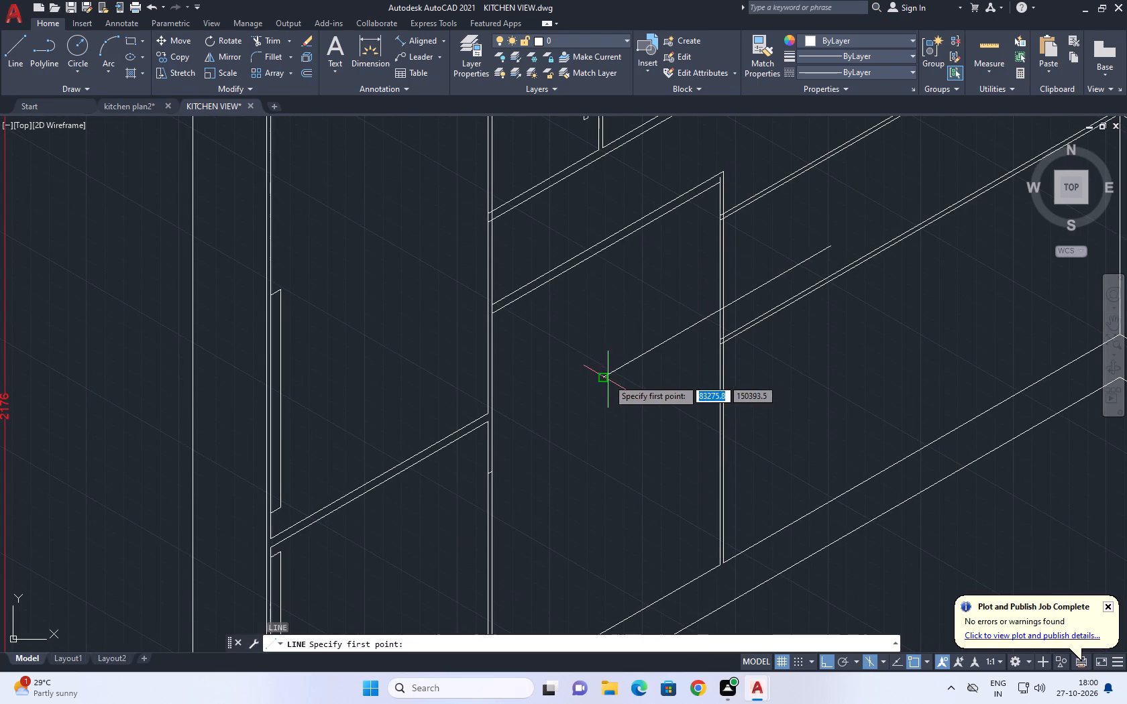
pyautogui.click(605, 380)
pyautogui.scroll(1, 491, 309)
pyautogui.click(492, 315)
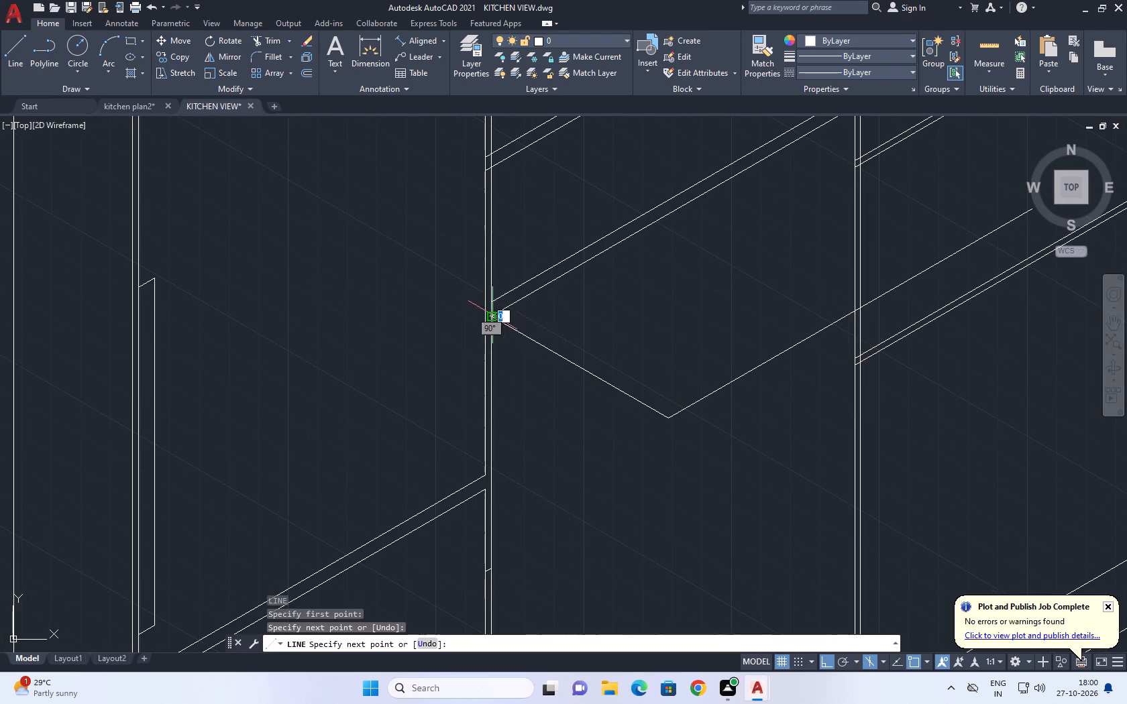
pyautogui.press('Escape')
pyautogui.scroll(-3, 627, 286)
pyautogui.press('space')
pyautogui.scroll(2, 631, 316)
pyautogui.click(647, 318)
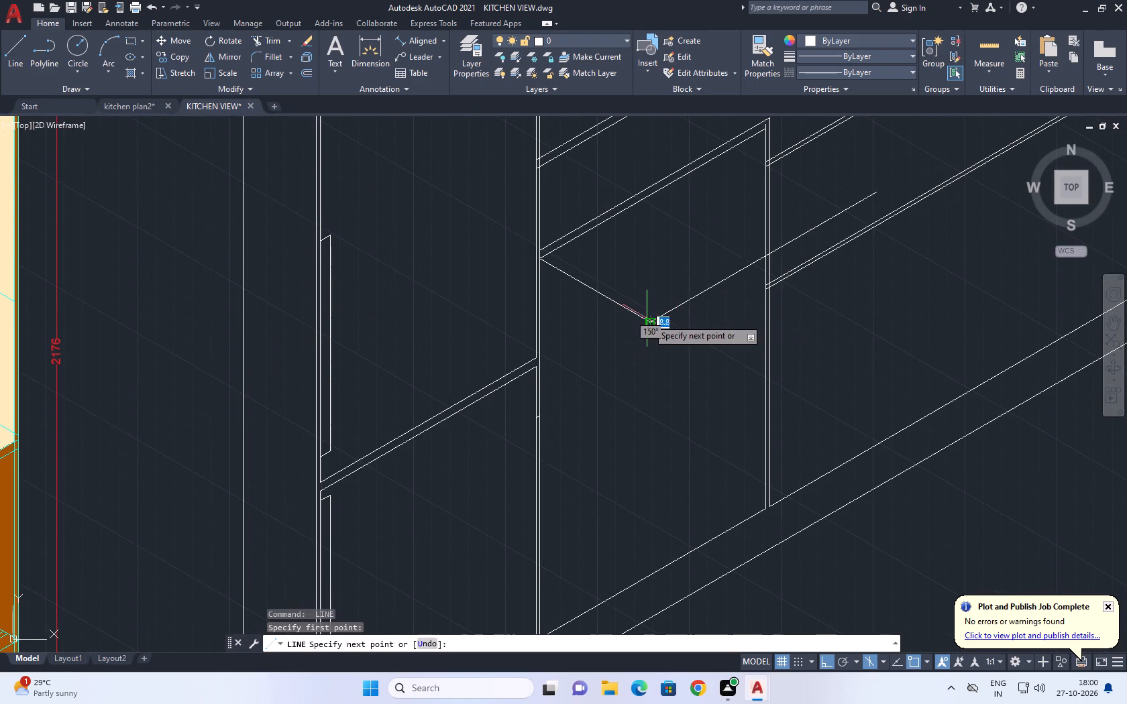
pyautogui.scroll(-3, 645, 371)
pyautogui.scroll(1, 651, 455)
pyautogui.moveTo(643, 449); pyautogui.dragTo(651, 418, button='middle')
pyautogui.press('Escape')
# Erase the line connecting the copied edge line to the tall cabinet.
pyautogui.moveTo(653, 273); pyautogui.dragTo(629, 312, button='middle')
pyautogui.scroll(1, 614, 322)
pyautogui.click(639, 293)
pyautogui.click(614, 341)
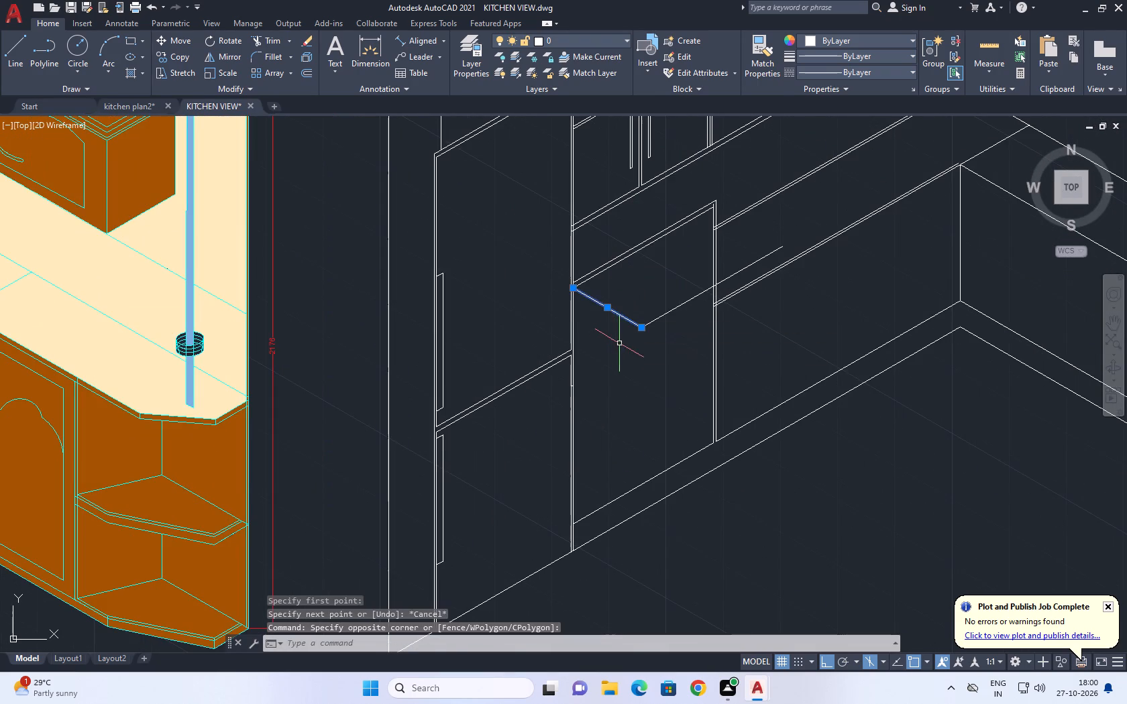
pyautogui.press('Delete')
# Erase the edge line that was copied 300 units out from the unit's top edge.
pyautogui.click(662, 315)
pyautogui.press('Delete')
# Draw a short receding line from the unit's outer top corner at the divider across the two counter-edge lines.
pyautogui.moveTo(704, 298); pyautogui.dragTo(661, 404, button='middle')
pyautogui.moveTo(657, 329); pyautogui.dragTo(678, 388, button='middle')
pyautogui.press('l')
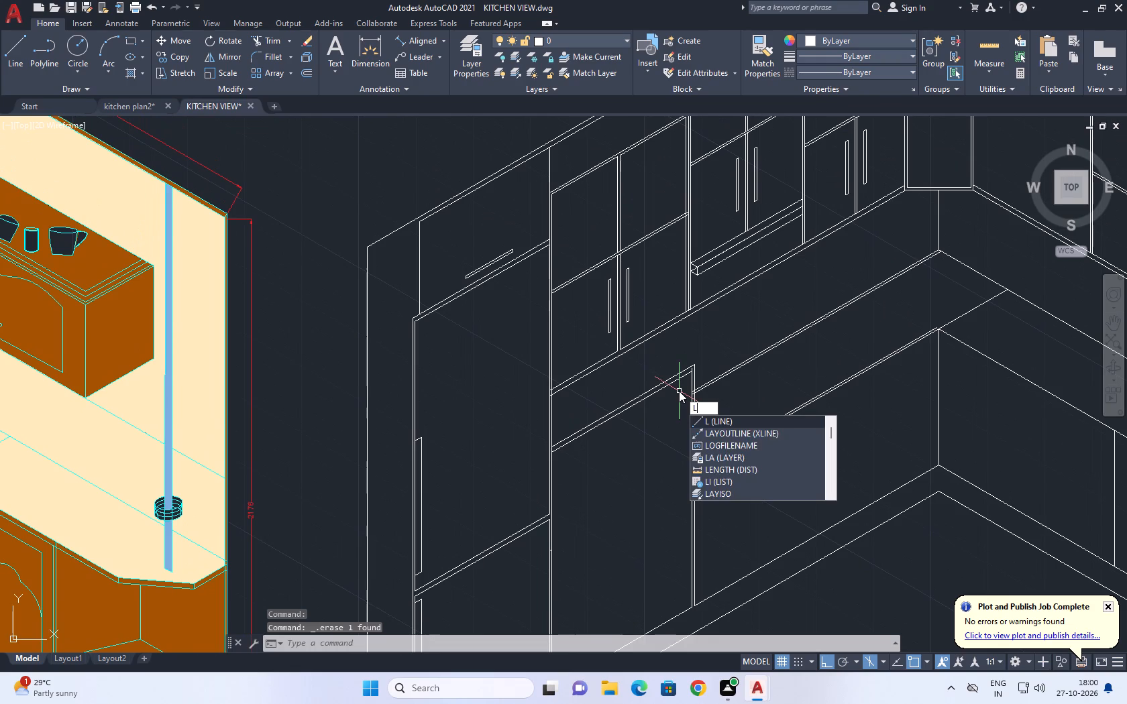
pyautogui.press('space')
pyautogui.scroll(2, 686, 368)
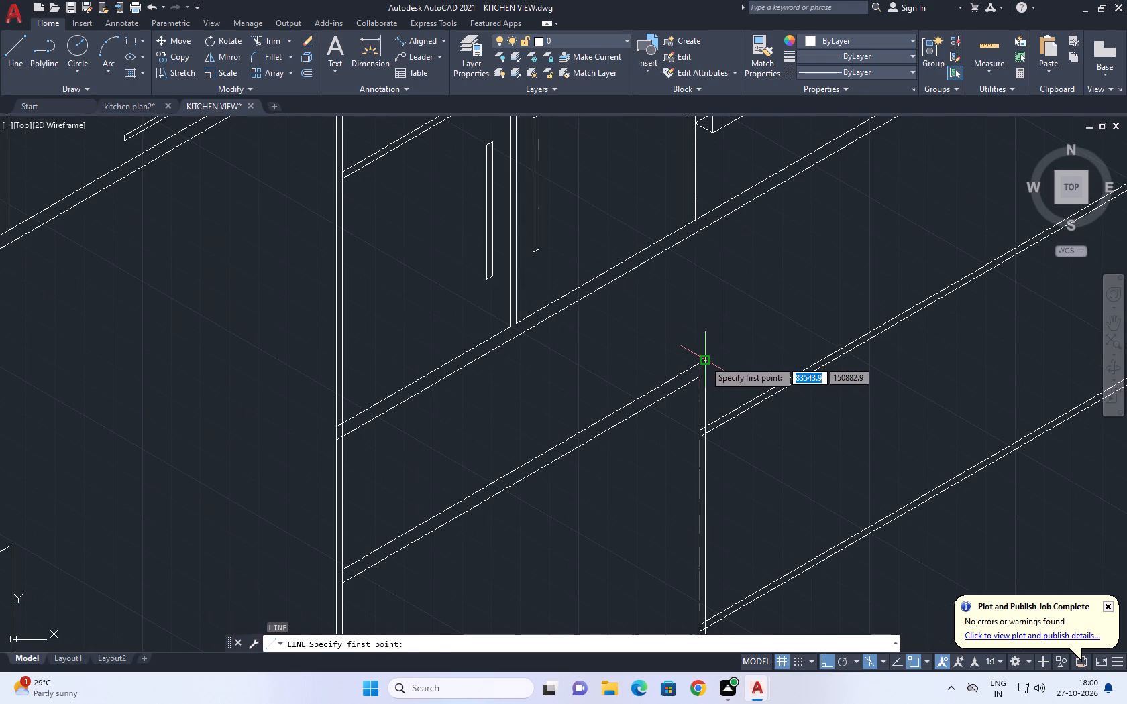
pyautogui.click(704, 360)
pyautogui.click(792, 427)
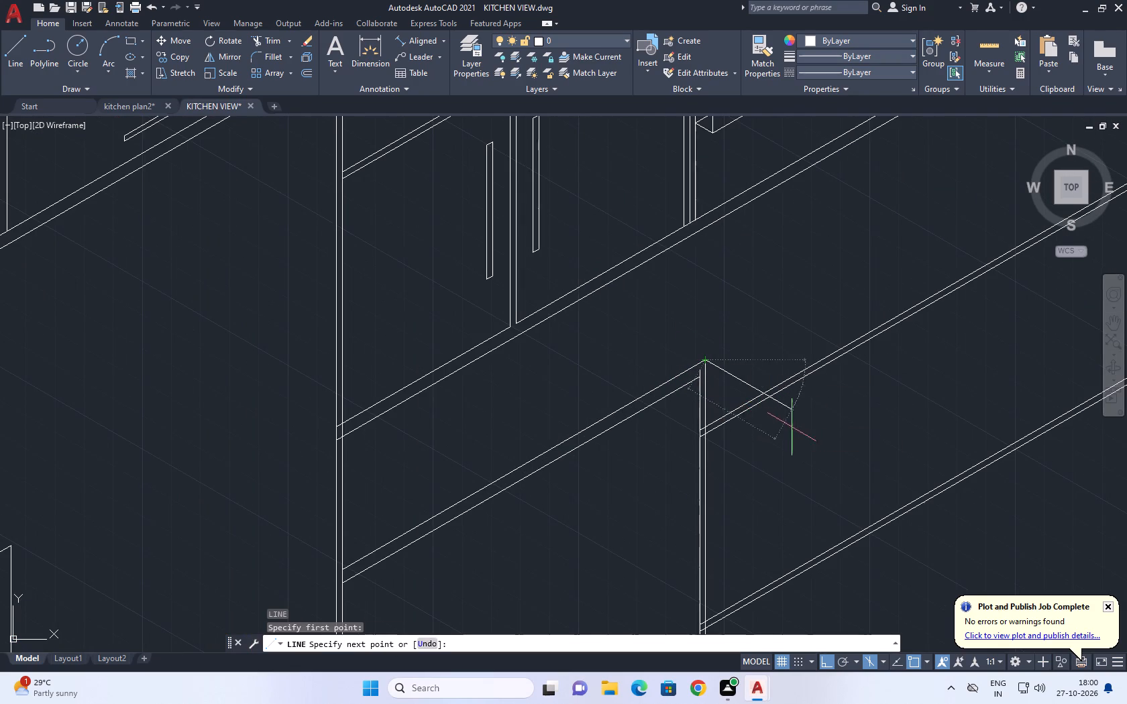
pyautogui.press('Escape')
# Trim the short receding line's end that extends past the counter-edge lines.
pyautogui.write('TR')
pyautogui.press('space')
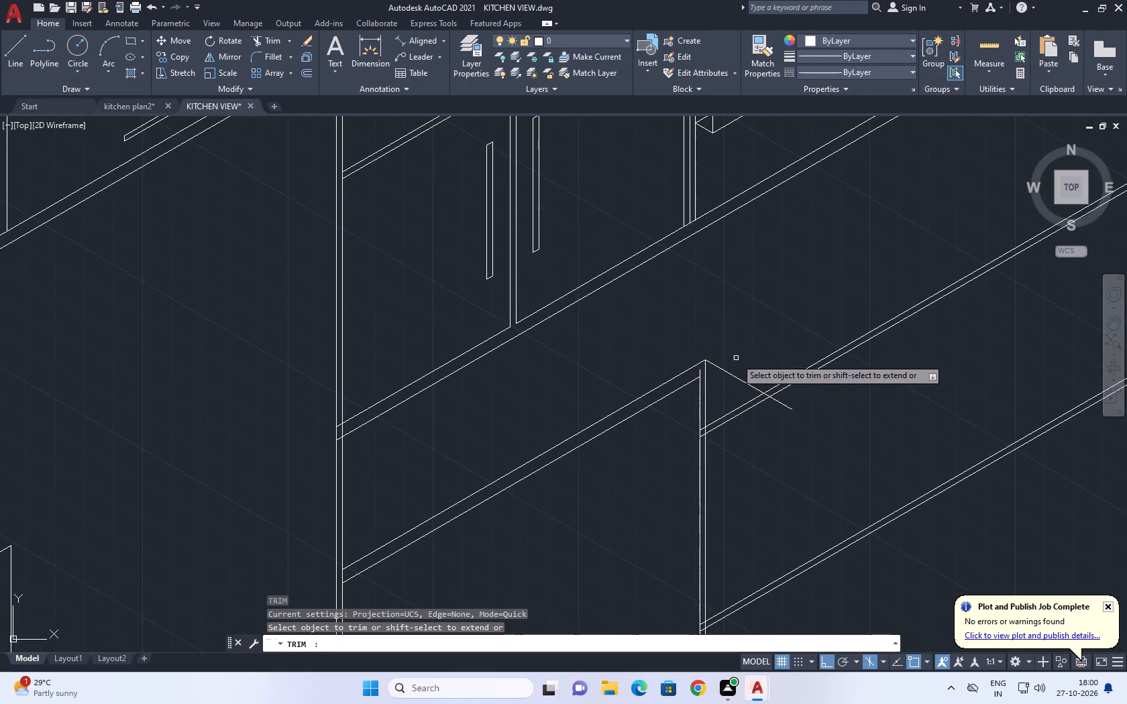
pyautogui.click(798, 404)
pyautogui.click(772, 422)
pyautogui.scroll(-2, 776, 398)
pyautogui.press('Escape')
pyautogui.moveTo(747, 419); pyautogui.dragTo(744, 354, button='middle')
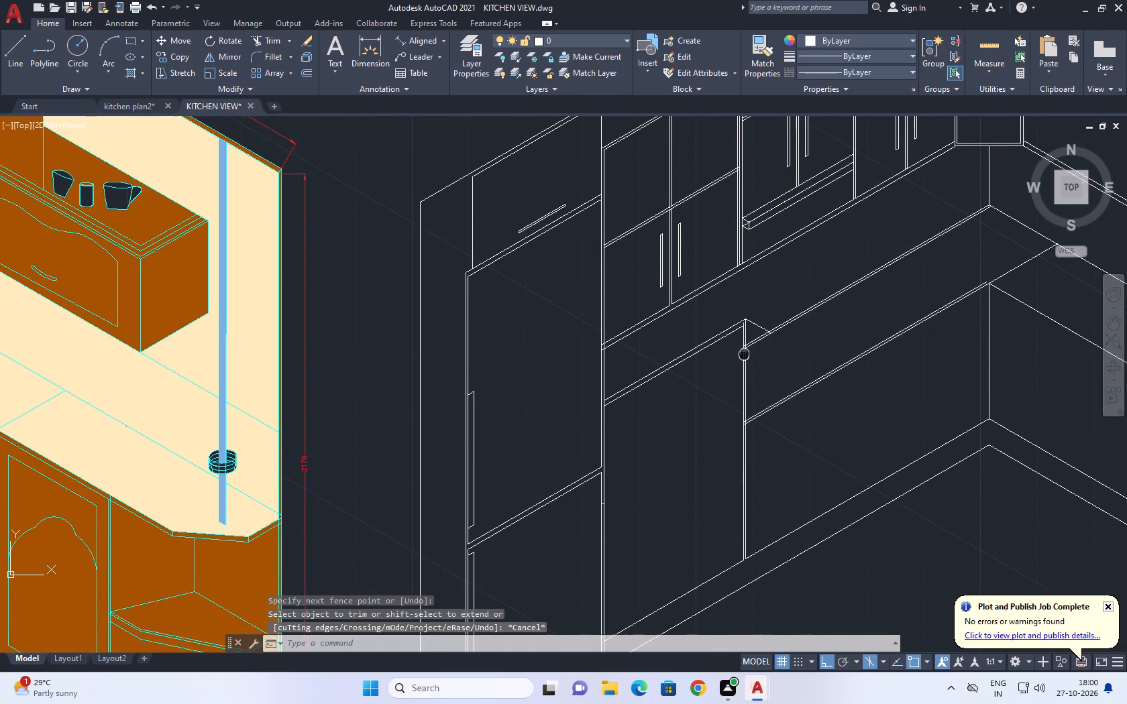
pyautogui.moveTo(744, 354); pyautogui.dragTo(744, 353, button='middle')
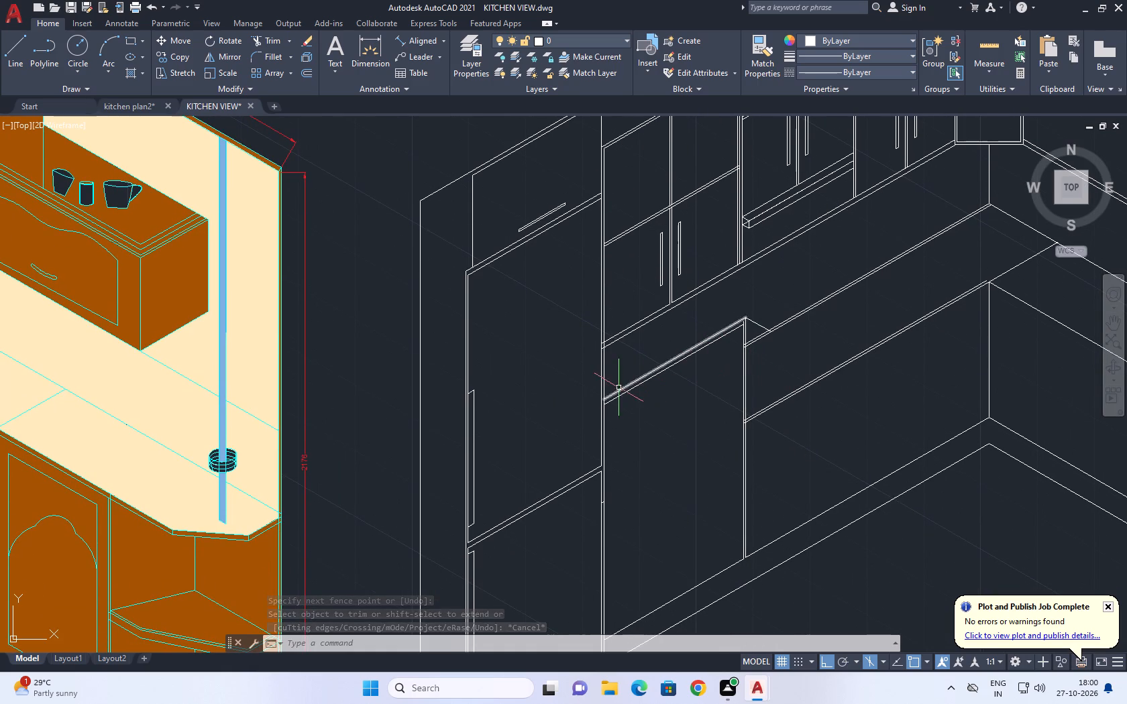
# Draw a line parallel to the unit's top edge, from the tall cabinet's side below it to beyond the divider.
pyautogui.moveTo(698, 387); pyautogui.dragTo(661, 403, button='middle')
pyautogui.press('l')
pyautogui.press('space')
pyautogui.click(571, 446)
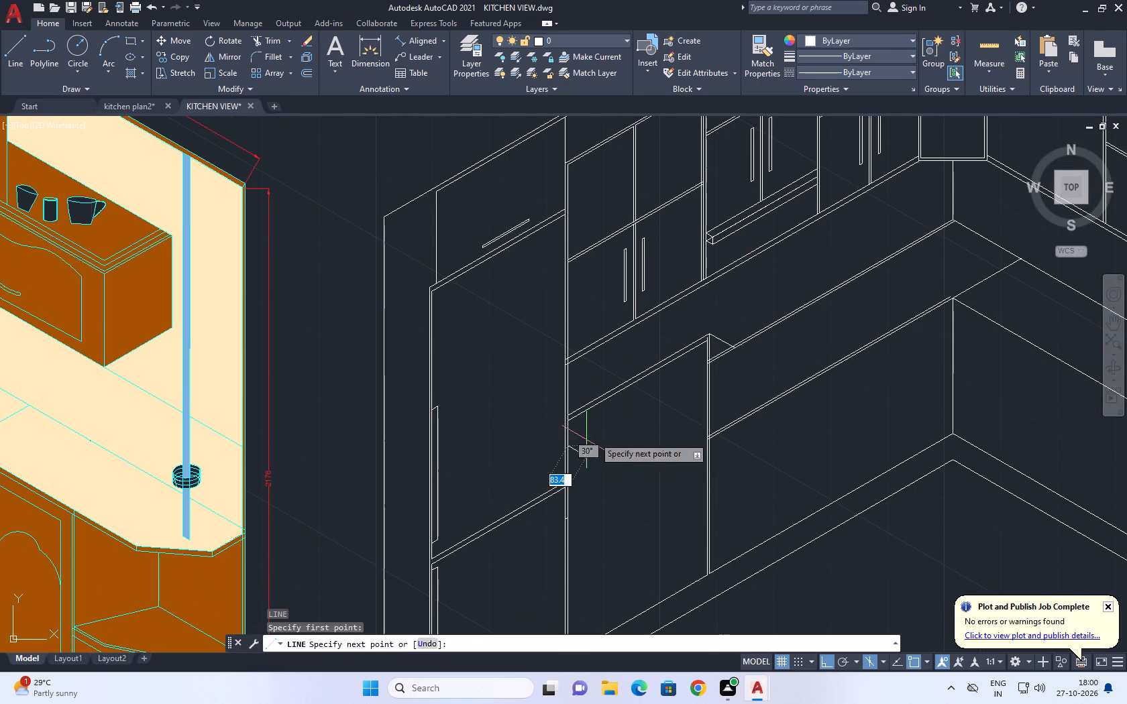
pyautogui.scroll(1, 727, 379)
pyautogui.press('F5')
pyautogui.click(783, 351)
pyautogui.press('Escape')
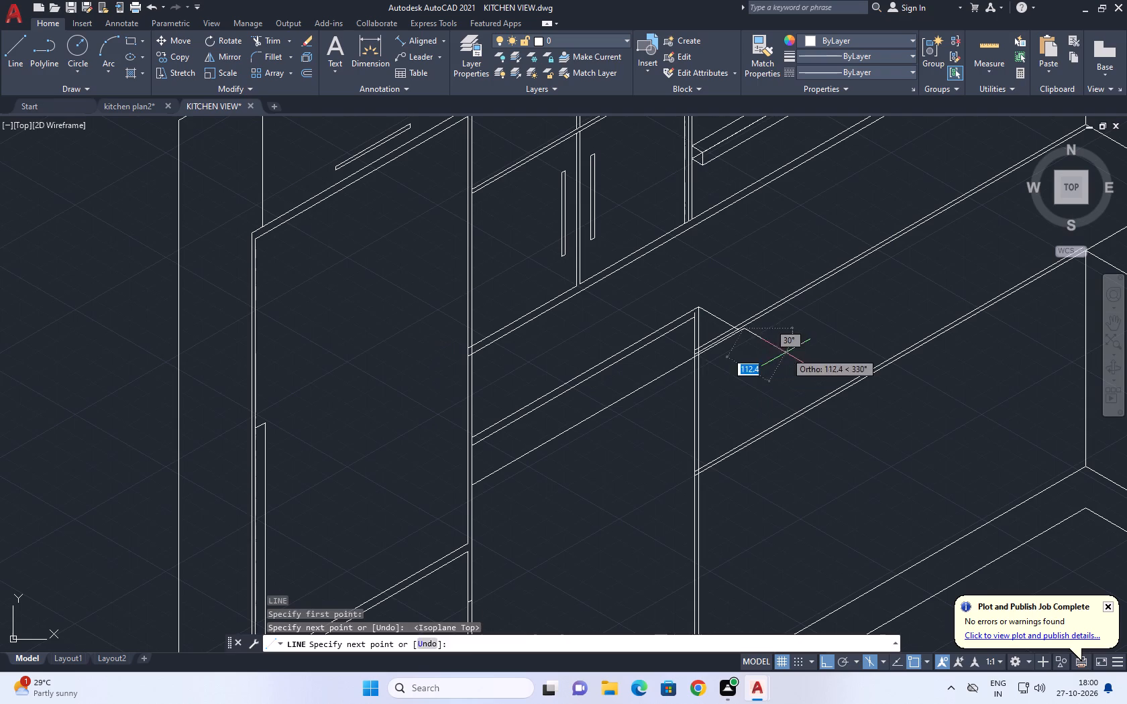
# Trim the new parallel line's portions between and beyond the divider's two vertical lines.
pyautogui.write('TR')
pyautogui.press('space')
pyautogui.scroll(3, 698, 365)
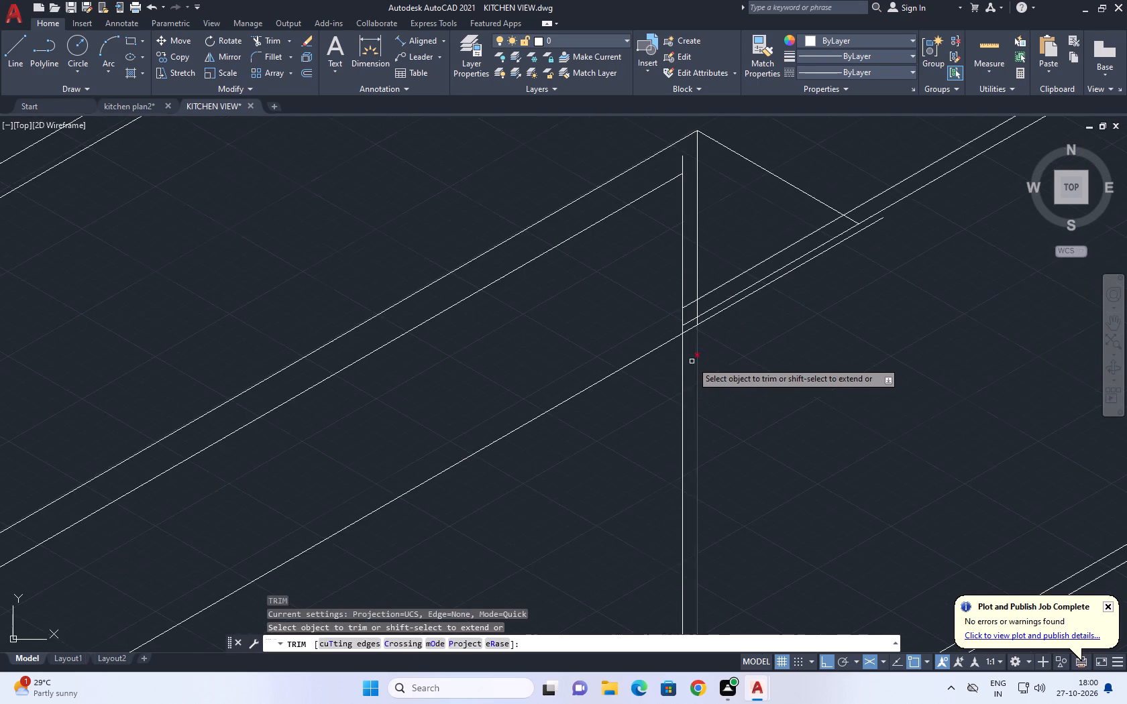
pyautogui.scroll(2, 685, 333)
pyautogui.click(688, 237)
pyautogui.click(711, 394)
pyautogui.click(736, 297)
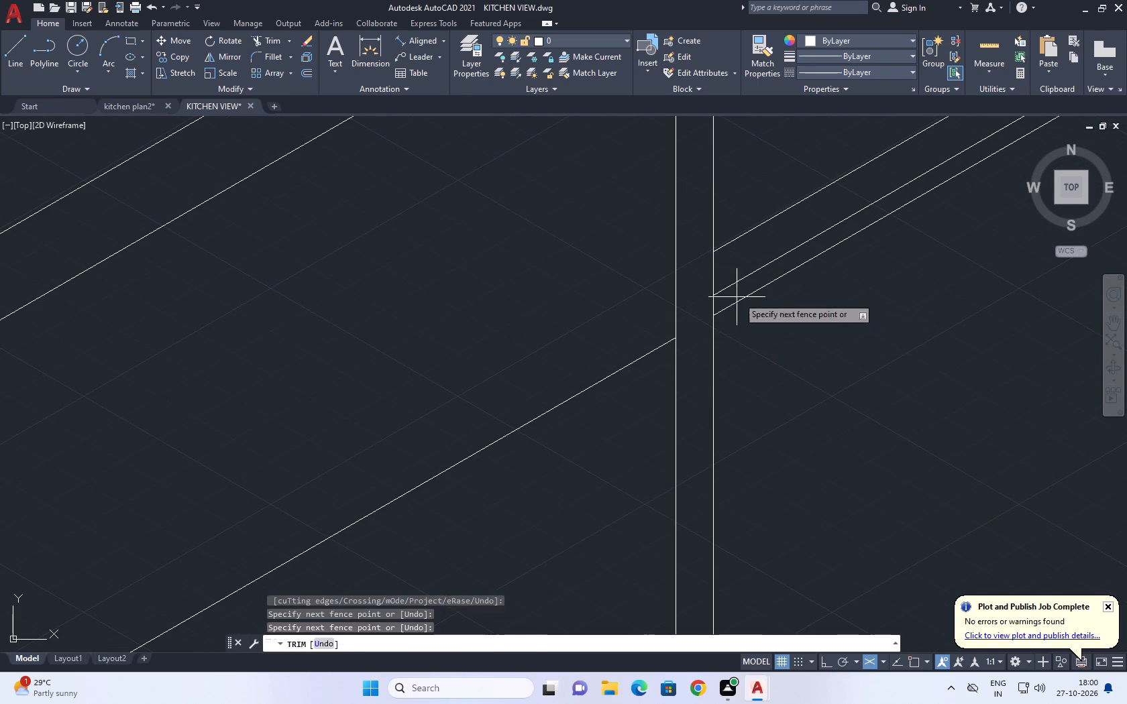
pyautogui.moveTo(743, 322); pyautogui.dragTo(747, 330)
pyautogui.scroll(-5, 769, 343)
pyautogui.press('Escape')
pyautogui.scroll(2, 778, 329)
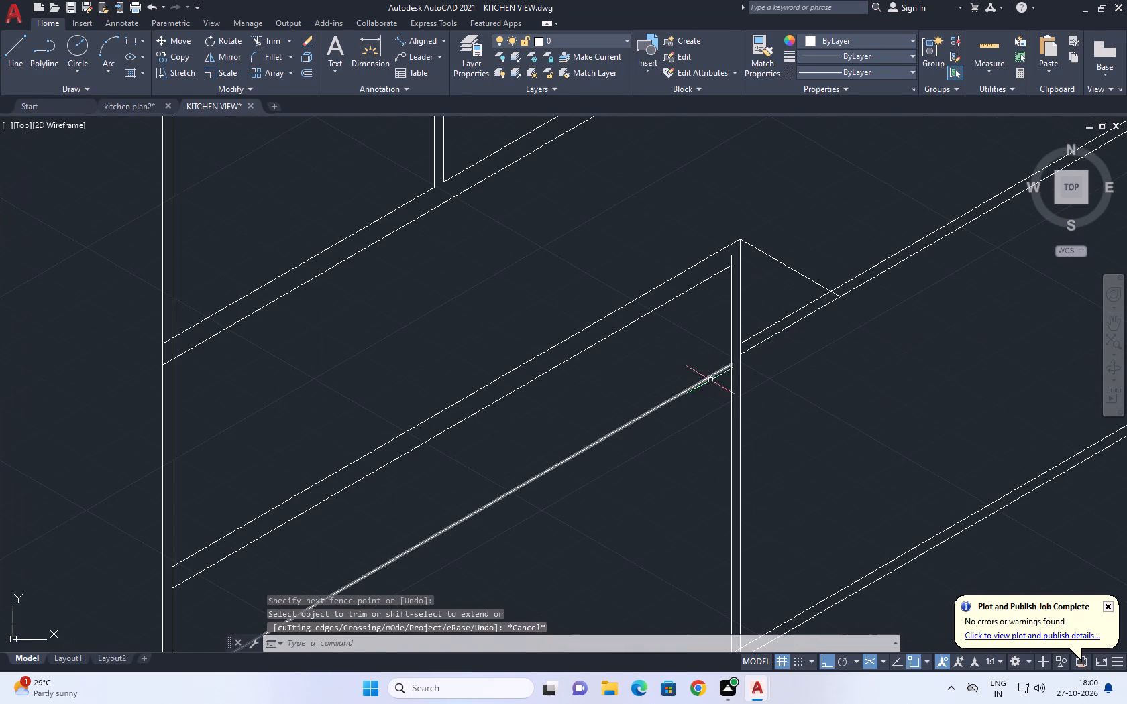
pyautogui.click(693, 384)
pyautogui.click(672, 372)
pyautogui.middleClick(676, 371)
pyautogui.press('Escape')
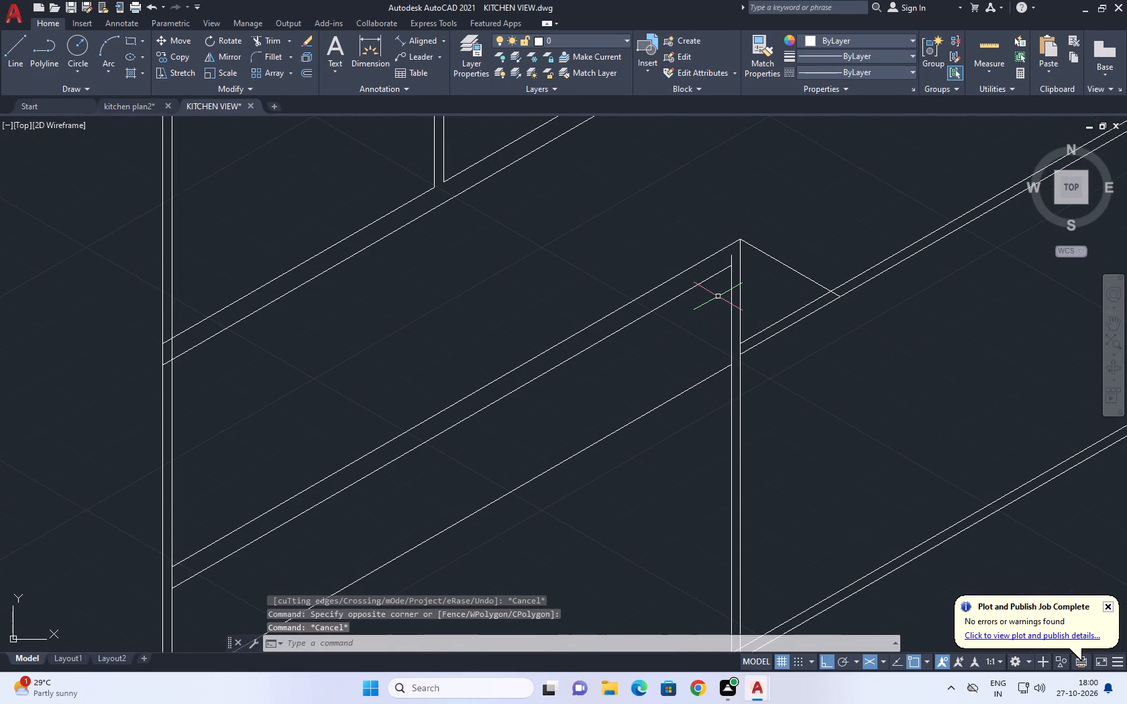
# Trim the divider's inner vertical line stub above the unit's lower top-edge line.
pyautogui.write('TR')
pyautogui.press('space')
pyautogui.scroll(2, 741, 276)
pyautogui.click(724, 224)
pyautogui.click(706, 241)
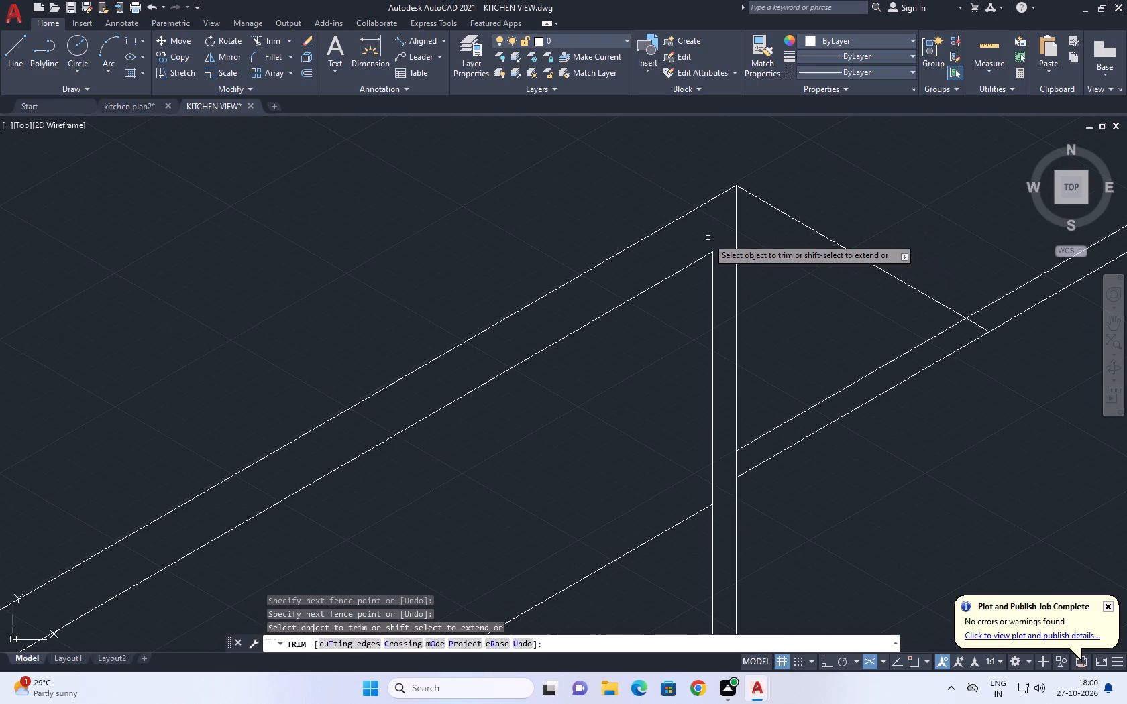
pyautogui.scroll(-6, 749, 234)
pyautogui.press('Escape')
# Copy the parallel line below the unit's top edge 30 units straight down.
pyautogui.click(664, 340)
pyautogui.click(625, 322)
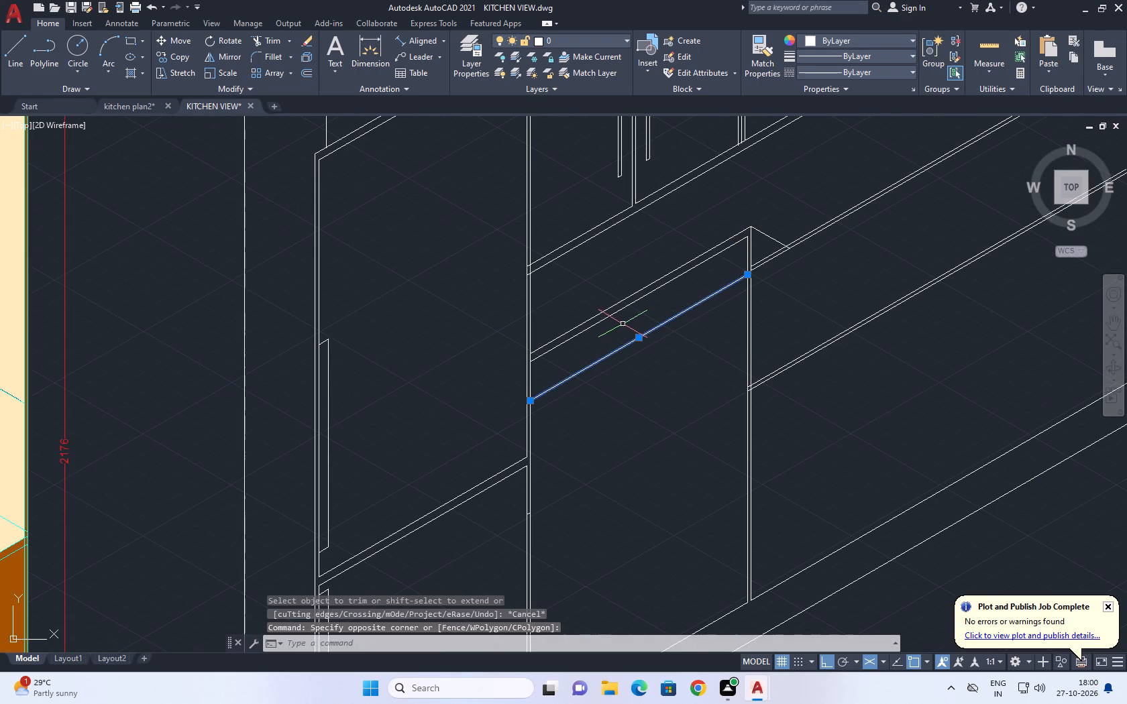
pyautogui.write('CO')
pyautogui.press('space')
pyautogui.click(619, 333)
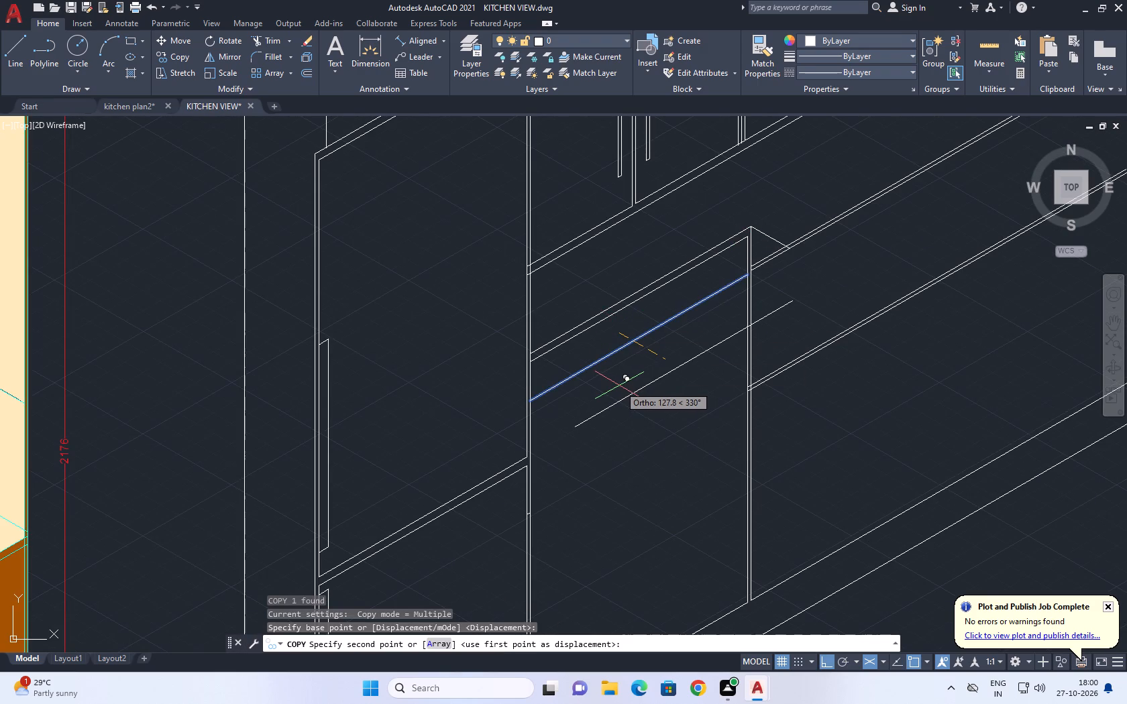
pyautogui.press('F5')
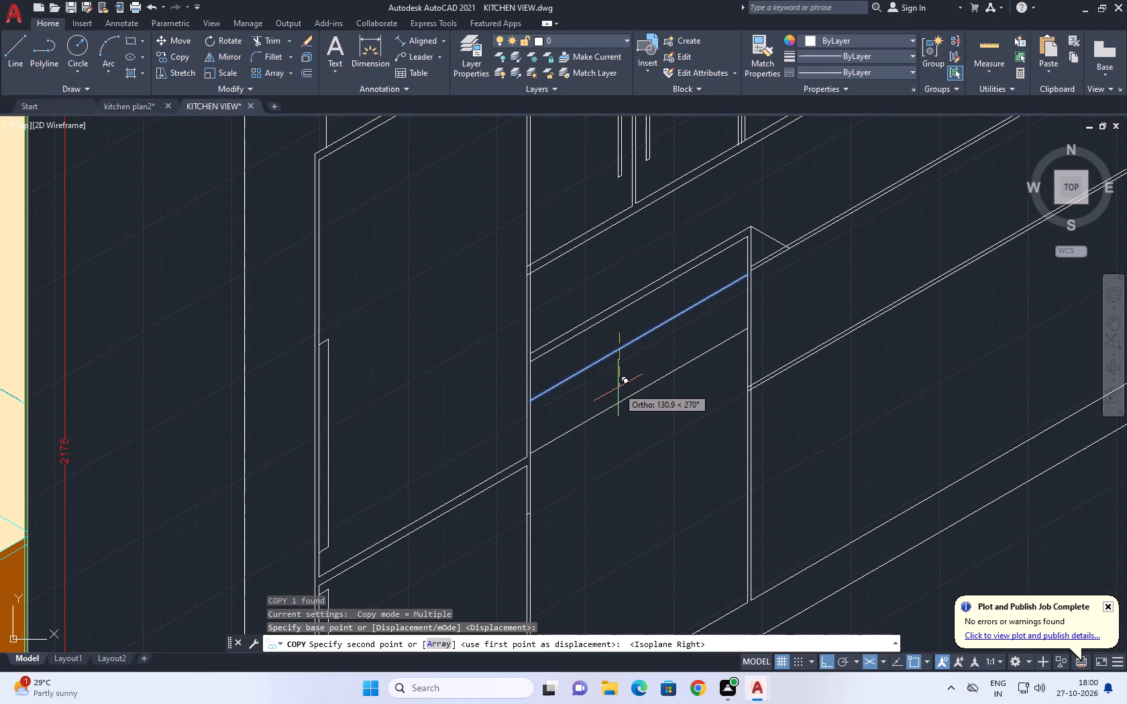
pyautogui.write('30')
pyautogui.press('Return')
pyautogui.press('Escape')
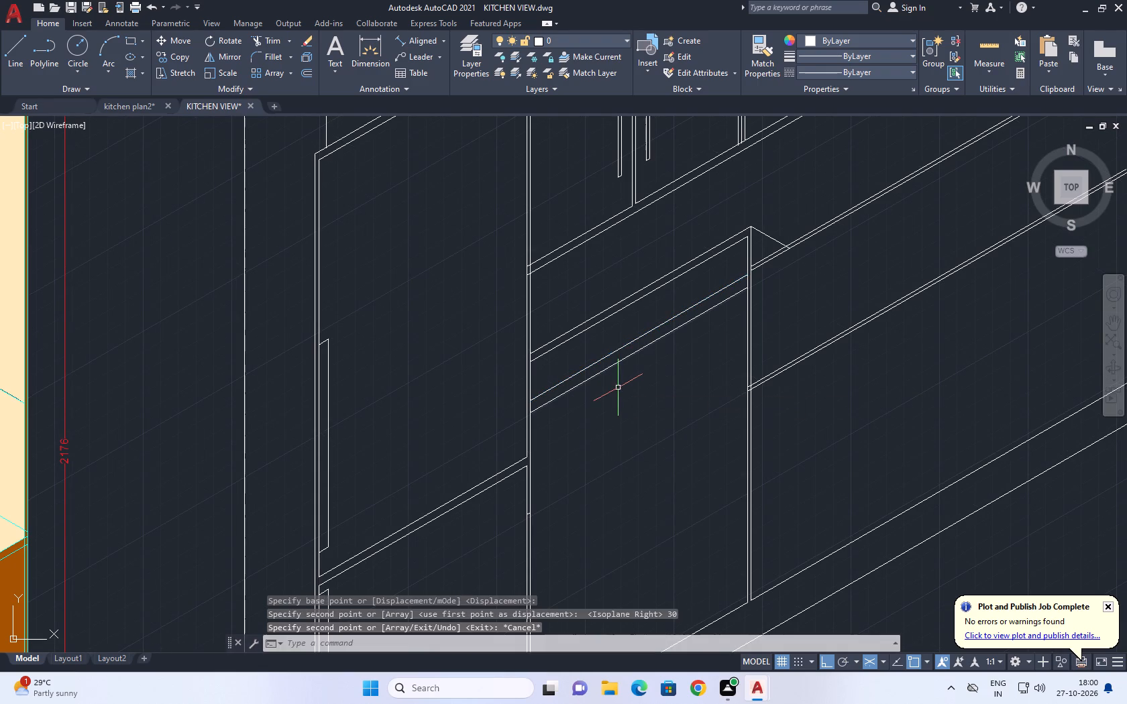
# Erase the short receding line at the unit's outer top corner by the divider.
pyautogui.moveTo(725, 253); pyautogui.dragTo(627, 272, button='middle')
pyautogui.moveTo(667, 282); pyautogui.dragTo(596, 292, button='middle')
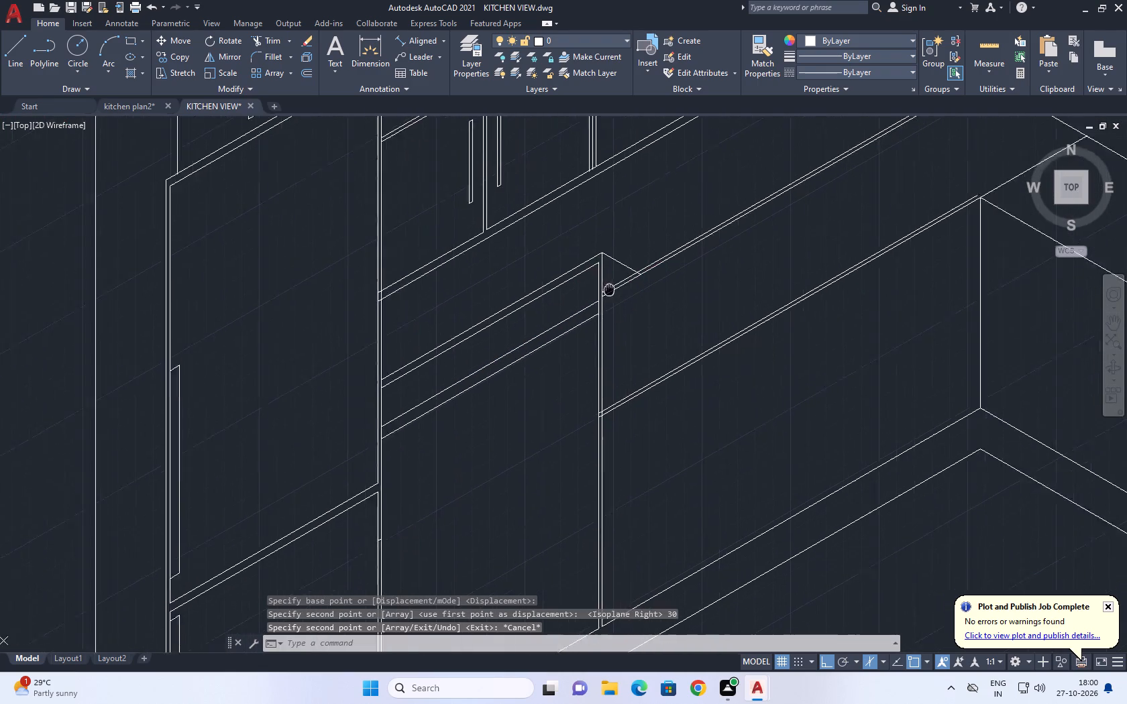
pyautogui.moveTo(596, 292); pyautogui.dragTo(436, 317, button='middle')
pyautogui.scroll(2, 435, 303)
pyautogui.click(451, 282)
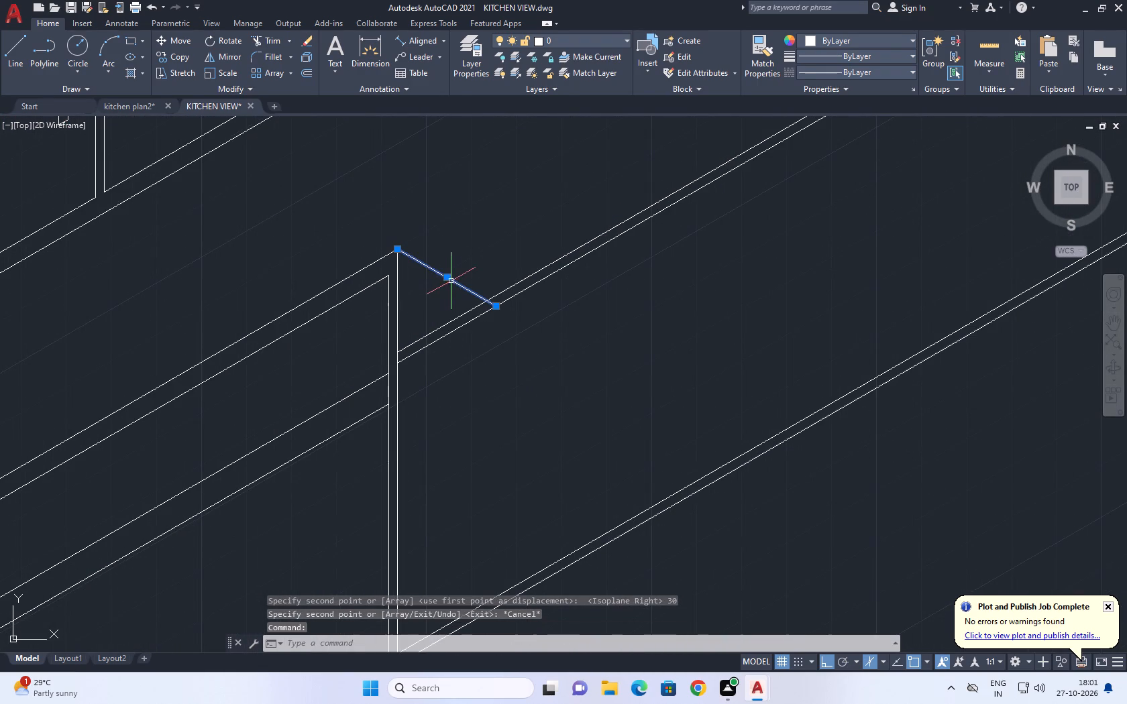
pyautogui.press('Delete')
# Move the two parallel lines below the unit's top edge 100 units at 330°.
pyautogui.scroll(-2, 480, 338)
pyautogui.moveTo(419, 365); pyautogui.dragTo(492, 399, button='middle')
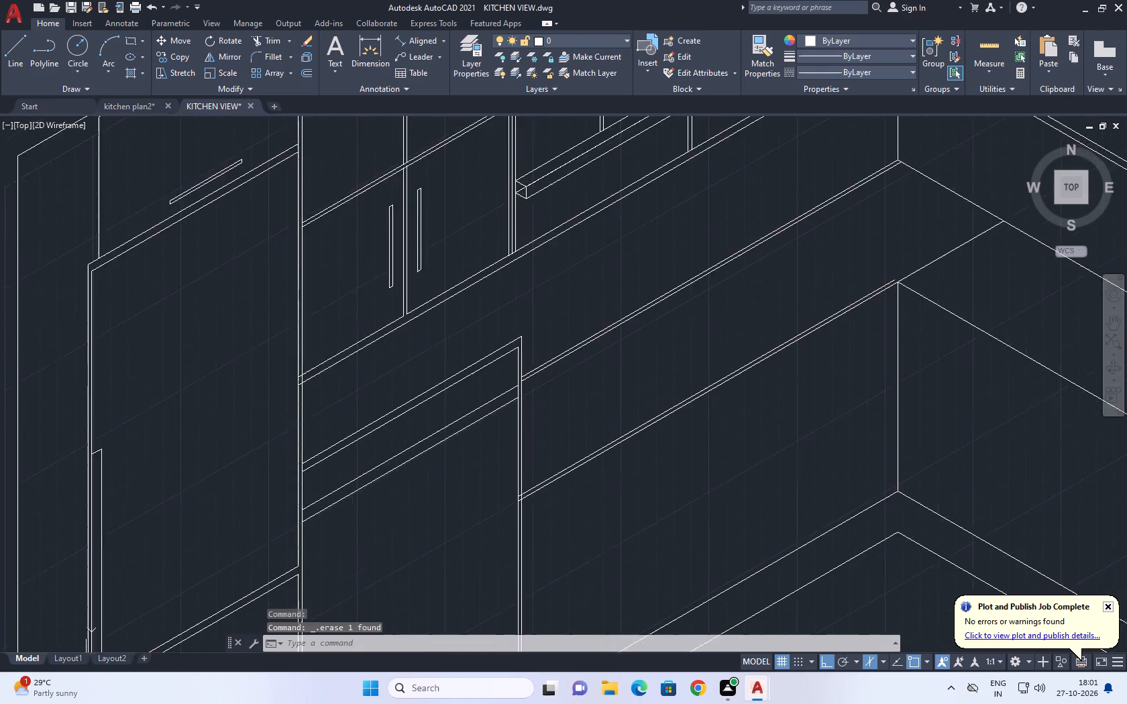
pyautogui.moveTo(492, 399); pyautogui.dragTo(556, 338, button='middle')
pyautogui.scroll(1, 528, 360)
pyautogui.moveTo(545, 399); pyautogui.dragTo(513, 364)
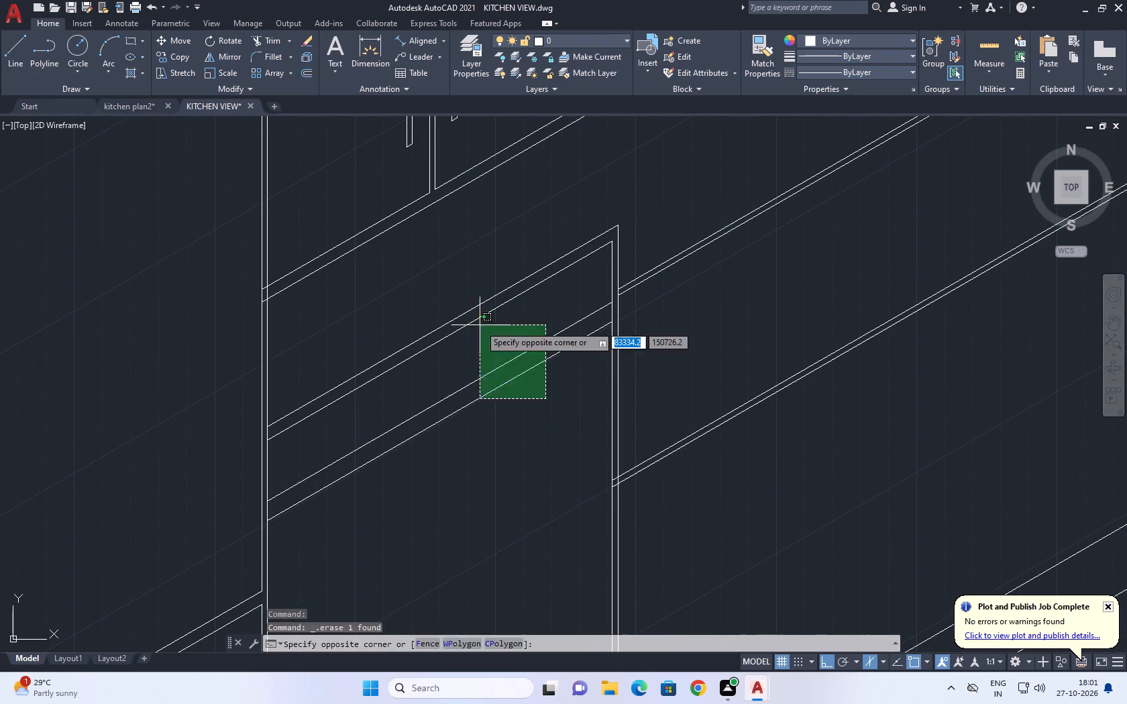
pyautogui.click(480, 325)
pyautogui.press('m')
pyautogui.press('space')
pyautogui.click(380, 454)
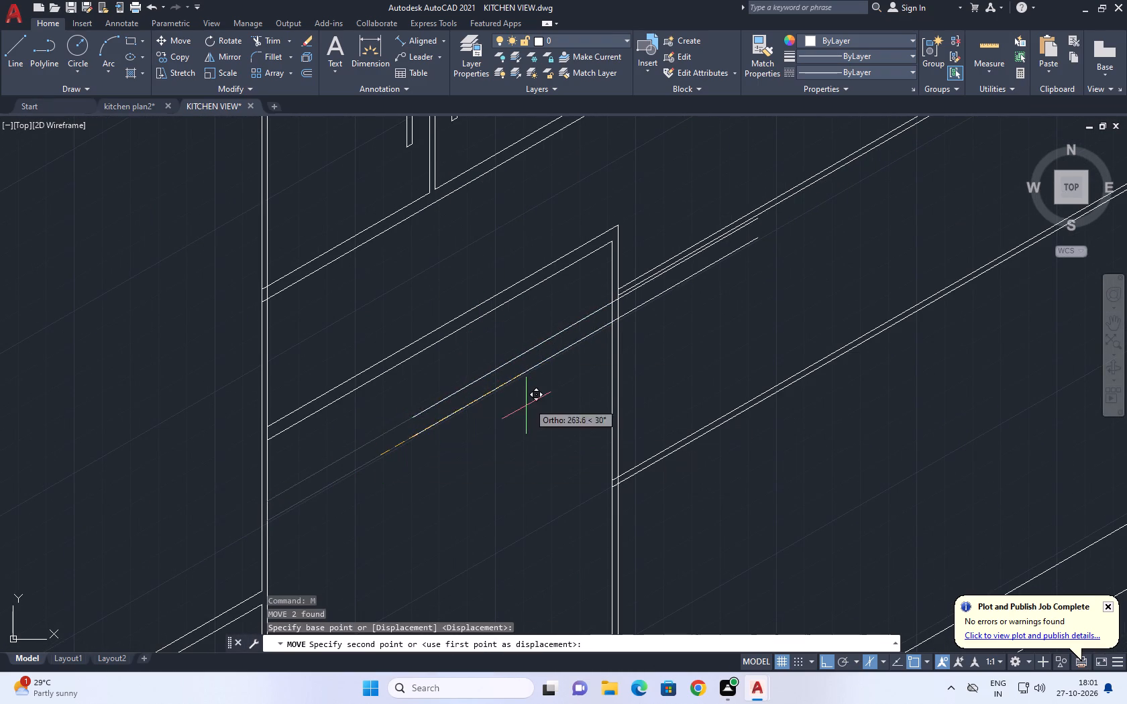
pyautogui.press('F5')
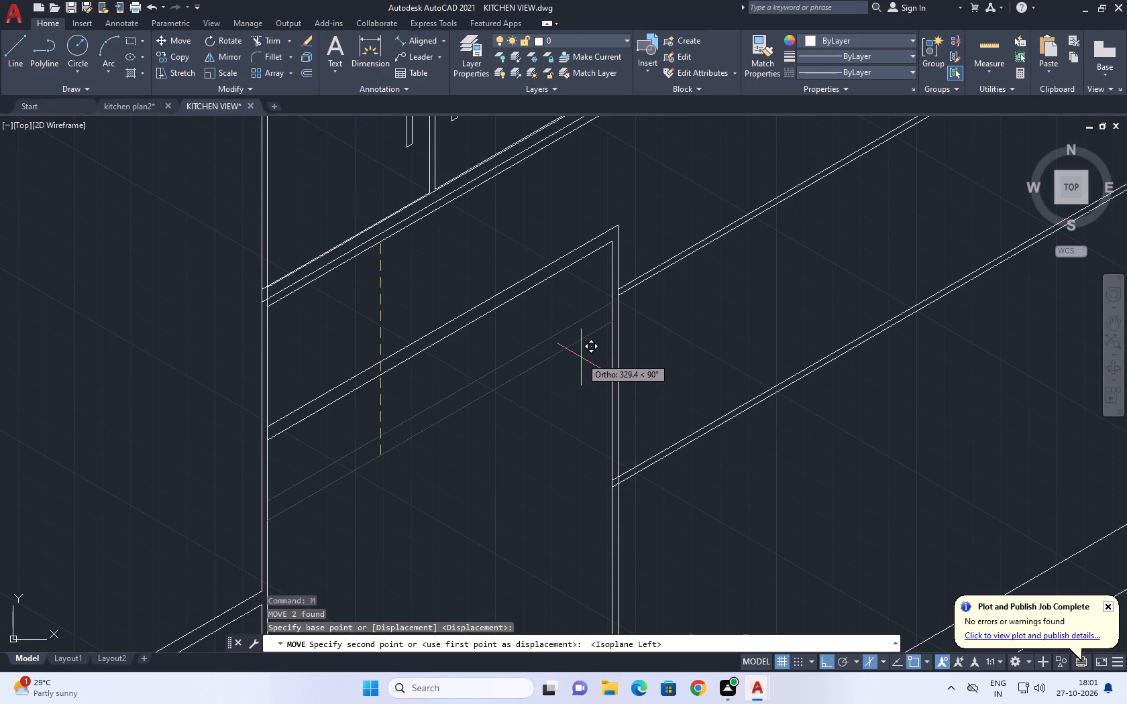
pyautogui.press('F5')
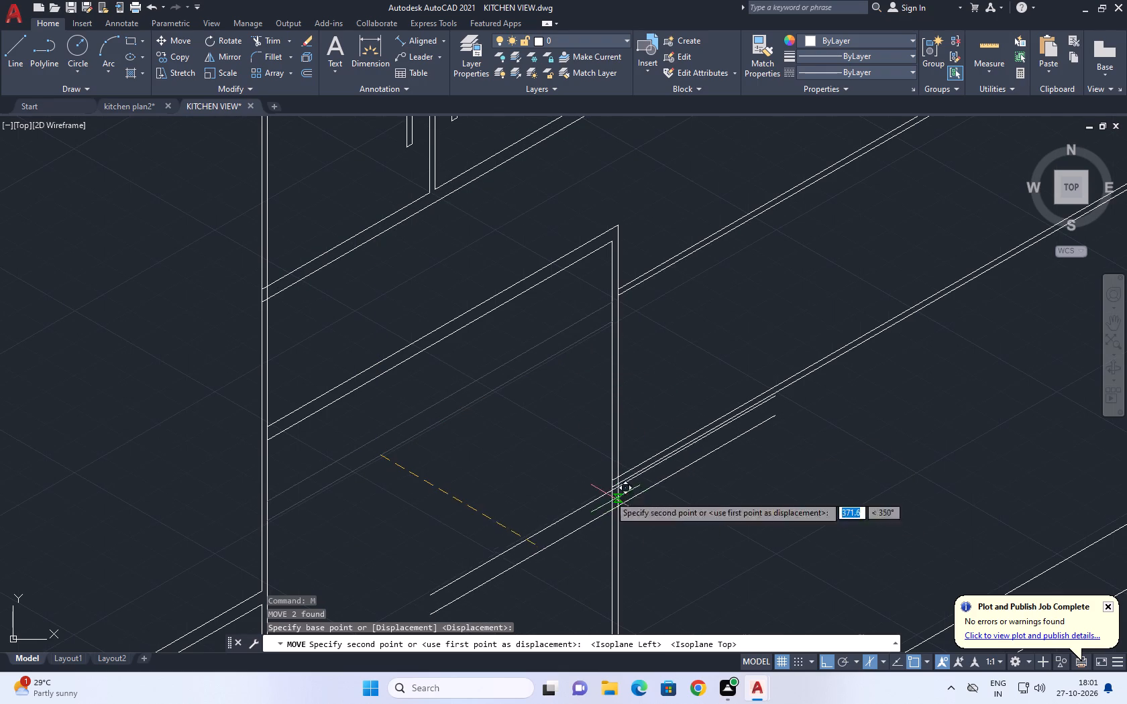
pyautogui.moveTo(612, 510); pyautogui.dragTo(598, 392, button='middle')
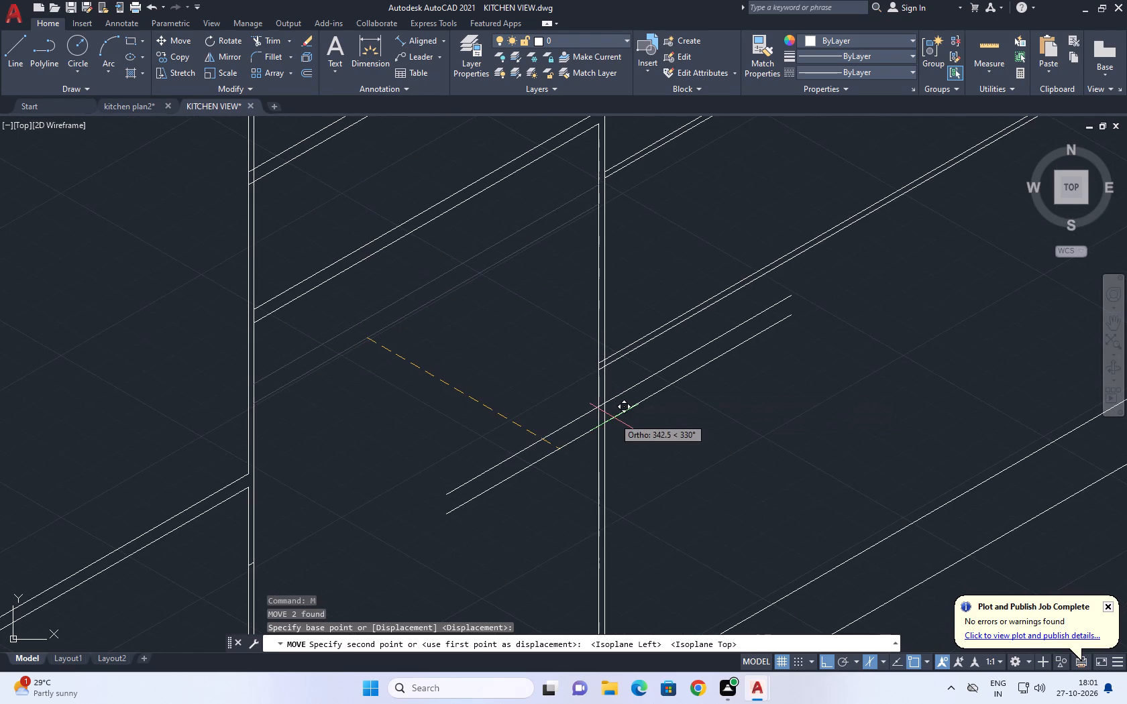
pyautogui.write('100')
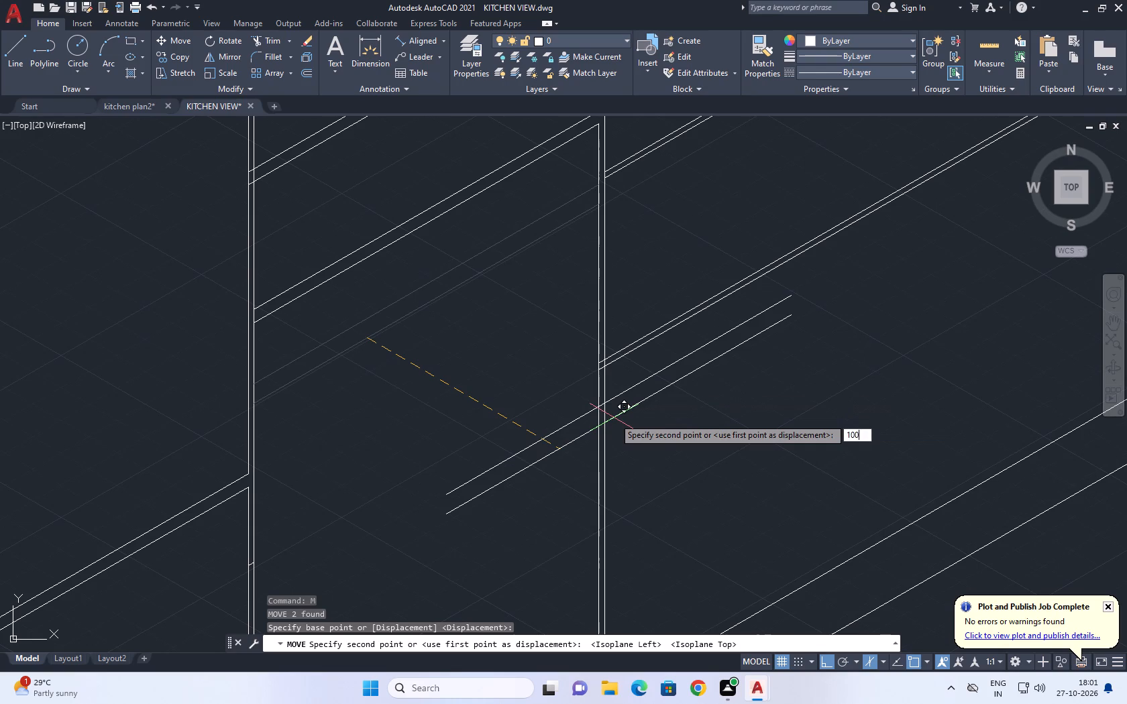
pyautogui.press('Return')
pyautogui.press('Escape')
# Draw two receding lines at 150° from the near ends of the two moved shelf lines, past the tall cabinet's vertical edge.
pyautogui.scroll(1, 452, 318)
pyautogui.moveTo(438, 316); pyautogui.dragTo(653, 278, button='middle')
pyautogui.scroll(-3, 655, 277)
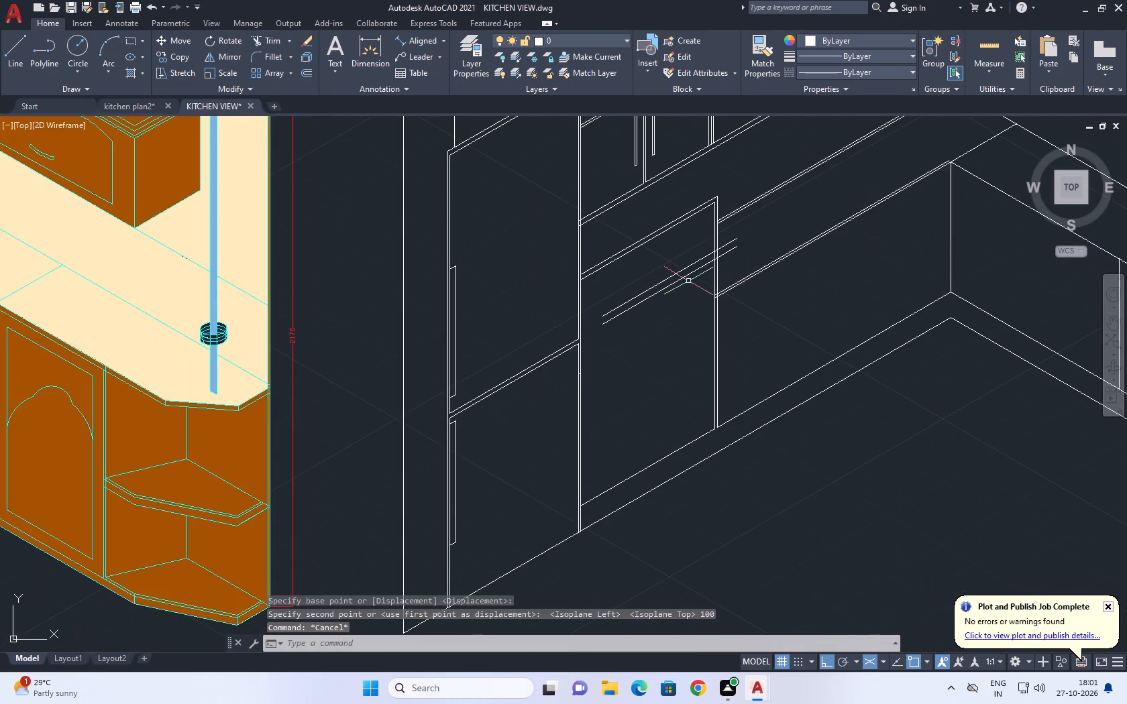
pyautogui.moveTo(702, 266); pyautogui.dragTo(681, 281, button='middle')
pyautogui.write('L')
pyautogui.press('space')
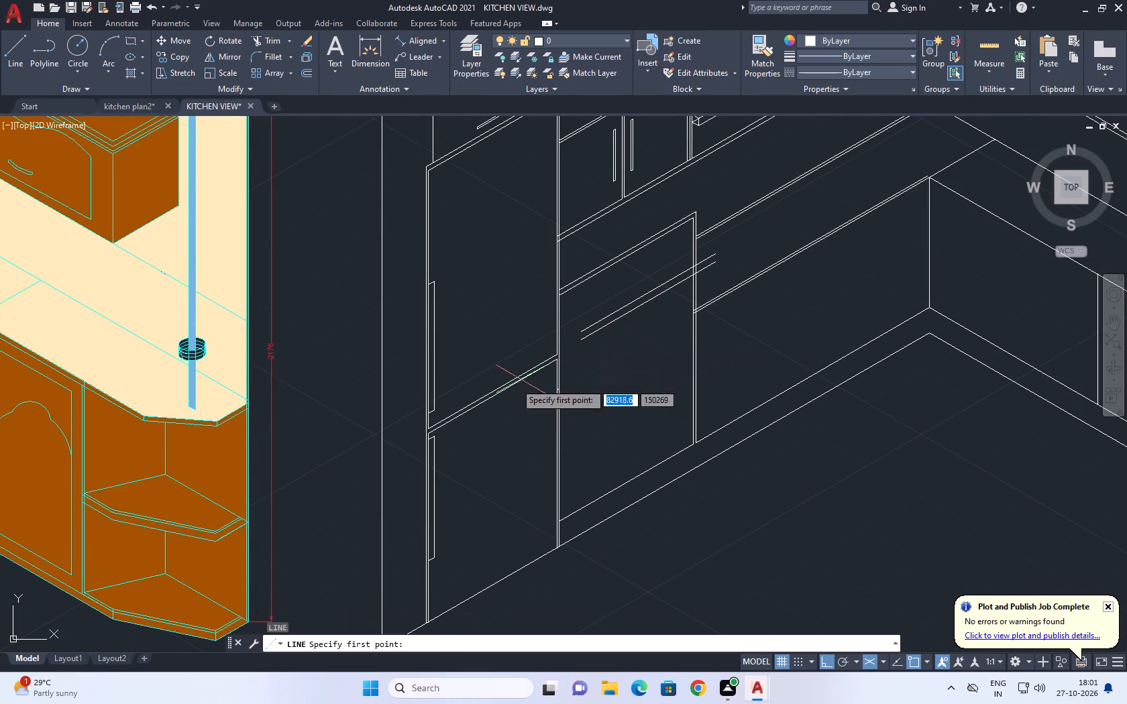
pyautogui.moveTo(590, 349); pyautogui.dragTo(521, 336, button='middle')
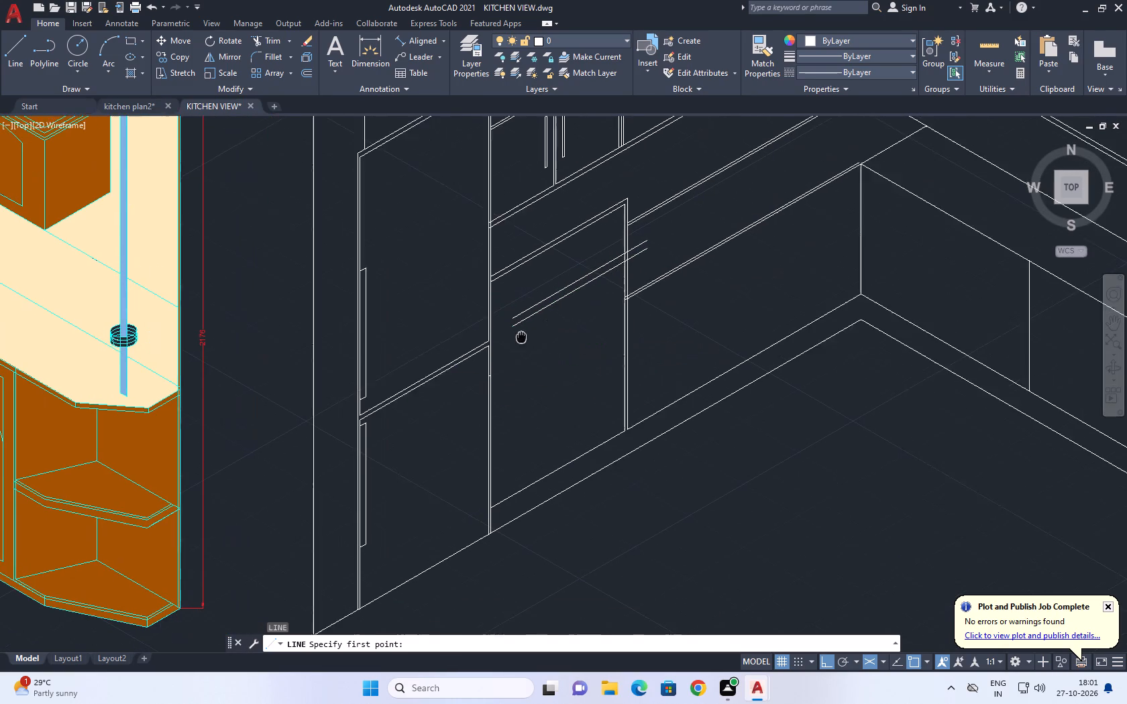
pyautogui.moveTo(521, 336); pyautogui.dragTo(434, 313, button='middle')
pyautogui.moveTo(431, 318); pyautogui.dragTo(551, 379, button='middle')
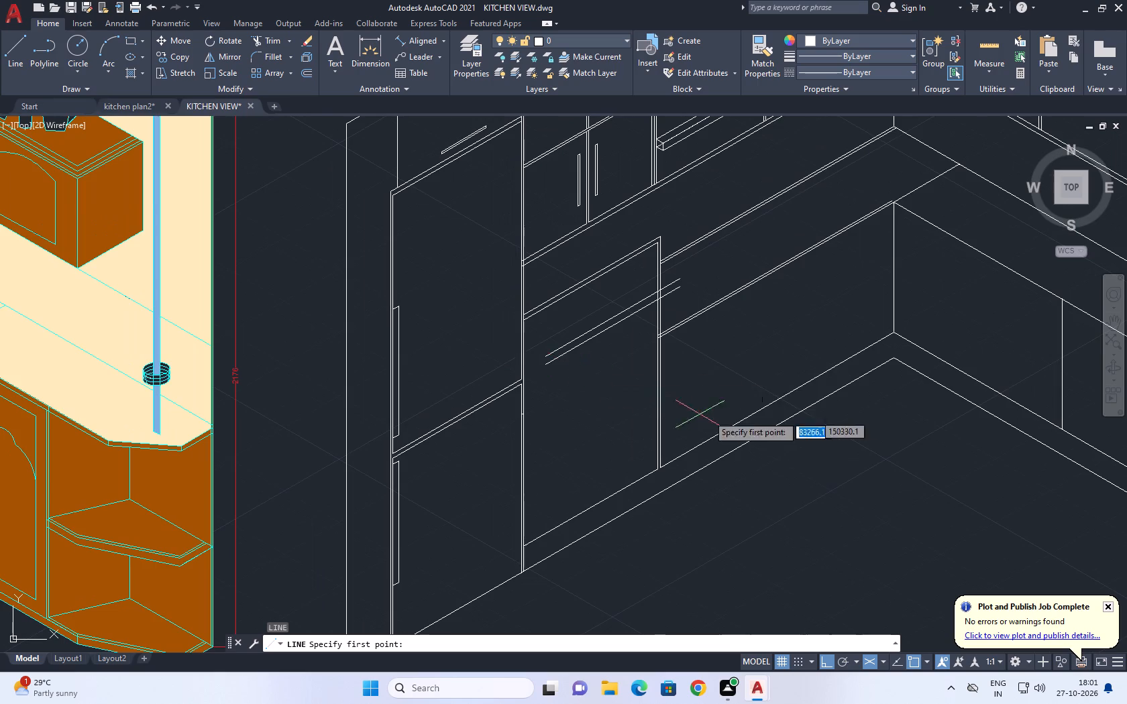
pyautogui.scroll(2, 554, 346)
pyautogui.click(525, 373)
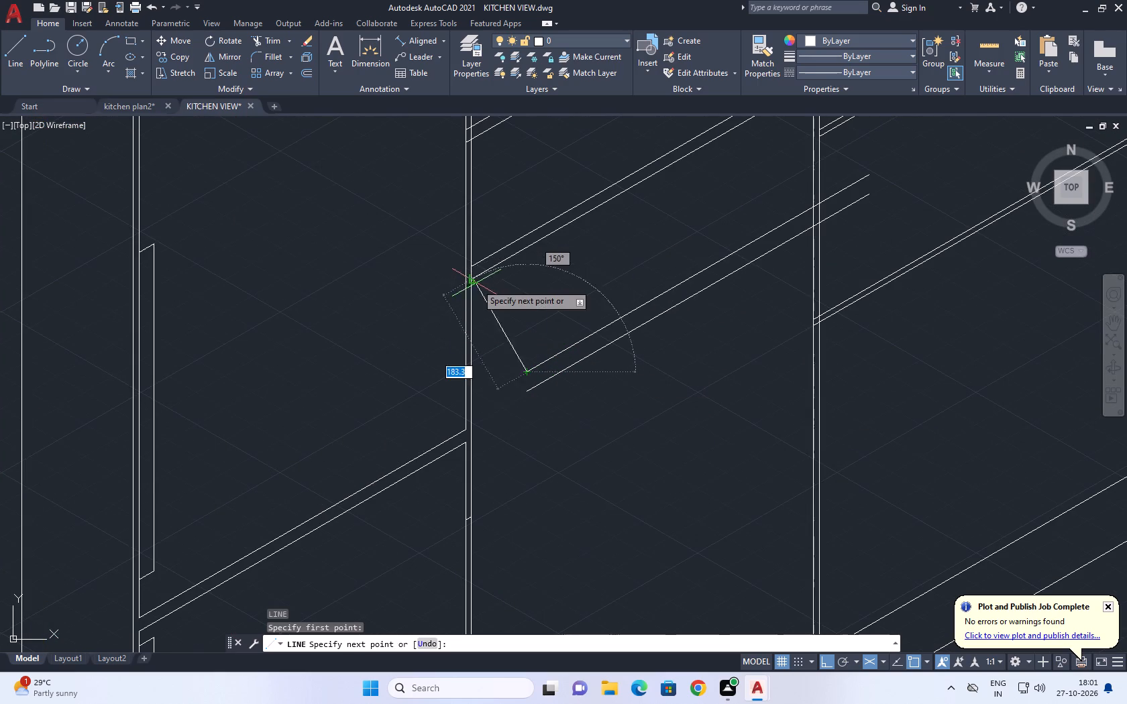
pyautogui.click(424, 341)
pyautogui.press('Escape')
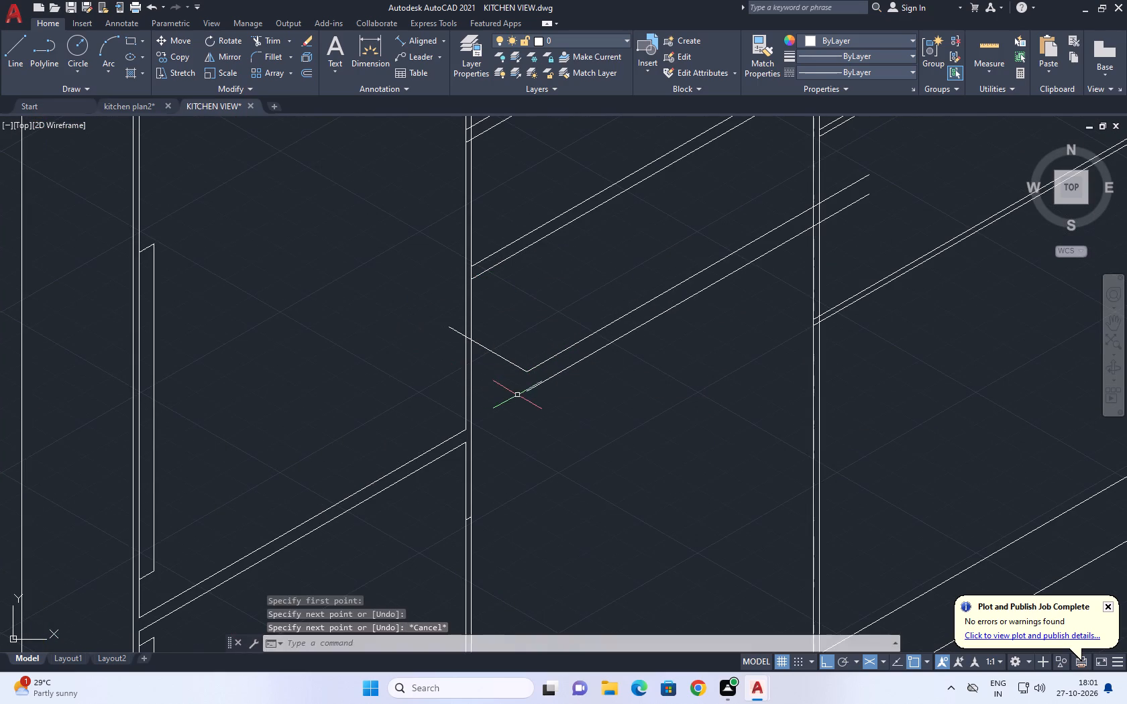
pyautogui.press('space')
pyautogui.click(528, 390)
pyautogui.click(409, 349)
pyautogui.press('Escape')
# Trim the overshooting ends of the two receding lines at the tall cabinet's vertical edge.
pyautogui.press('t')
pyautogui.write('R')
pyautogui.press('space')
pyautogui.click(462, 320)
pyautogui.click(438, 367)
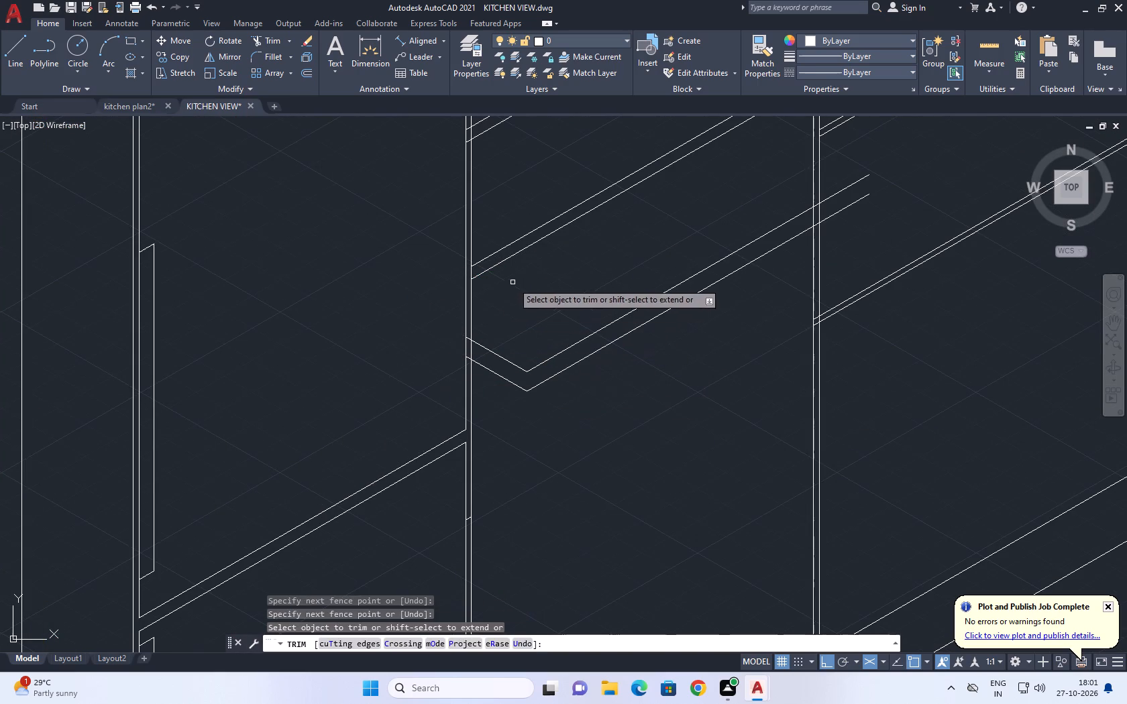
pyautogui.press('Escape')
# Trim the shelf's two long front lines back to the inner vertical line of the divider.
pyautogui.scroll(-3, 543, 328)
pyautogui.moveTo(669, 304); pyautogui.dragTo(644, 328, button='middle')
pyautogui.scroll(2, 608, 337)
pyautogui.moveTo(590, 265); pyautogui.dragTo(600, 306, button='middle')
pyautogui.write('TR')
pyautogui.press('space')
pyautogui.scroll(2, 594, 318)
pyautogui.moveTo(590, 316); pyautogui.dragTo(589, 330)
pyautogui.moveTo(572, 447); pyautogui.dragTo(570, 461)
pyautogui.scroll(3, 523, 410)
pyautogui.click(547, 349)
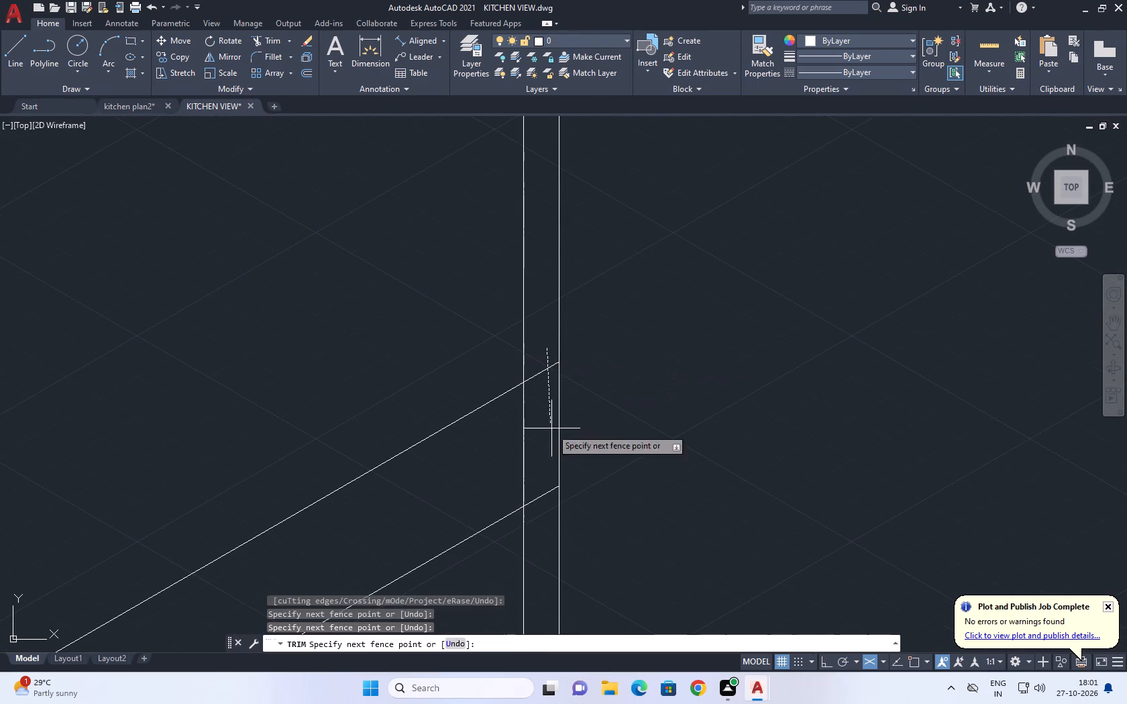
pyautogui.click(540, 512)
pyautogui.scroll(-7, 654, 378)
pyautogui.press('Escape')
pyautogui.scroll(-6, 703, 365)
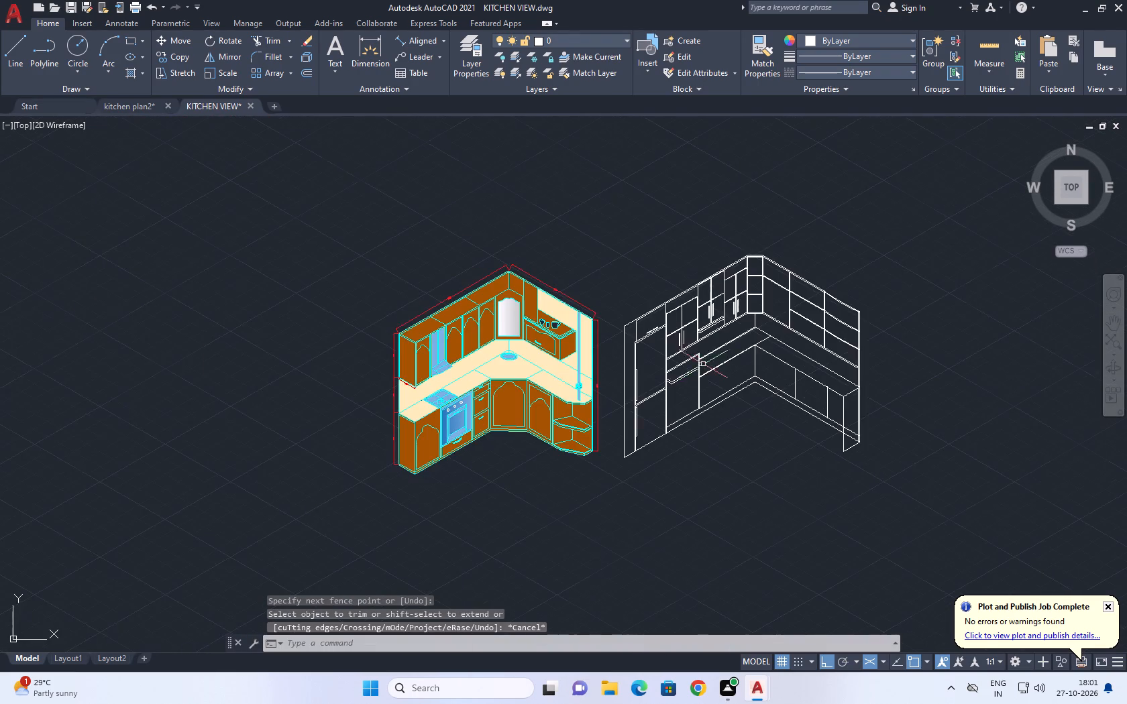
# Draw a receding line from the shelf's upper front corner at the divider back past the unit's two top-edge lines.
pyautogui.moveTo(710, 364); pyautogui.dragTo(699, 365, button='middle')
pyautogui.scroll(3, 697, 365)
pyautogui.scroll(2, 640, 365)
pyautogui.moveTo(635, 362); pyautogui.dragTo(647, 370, button='middle')
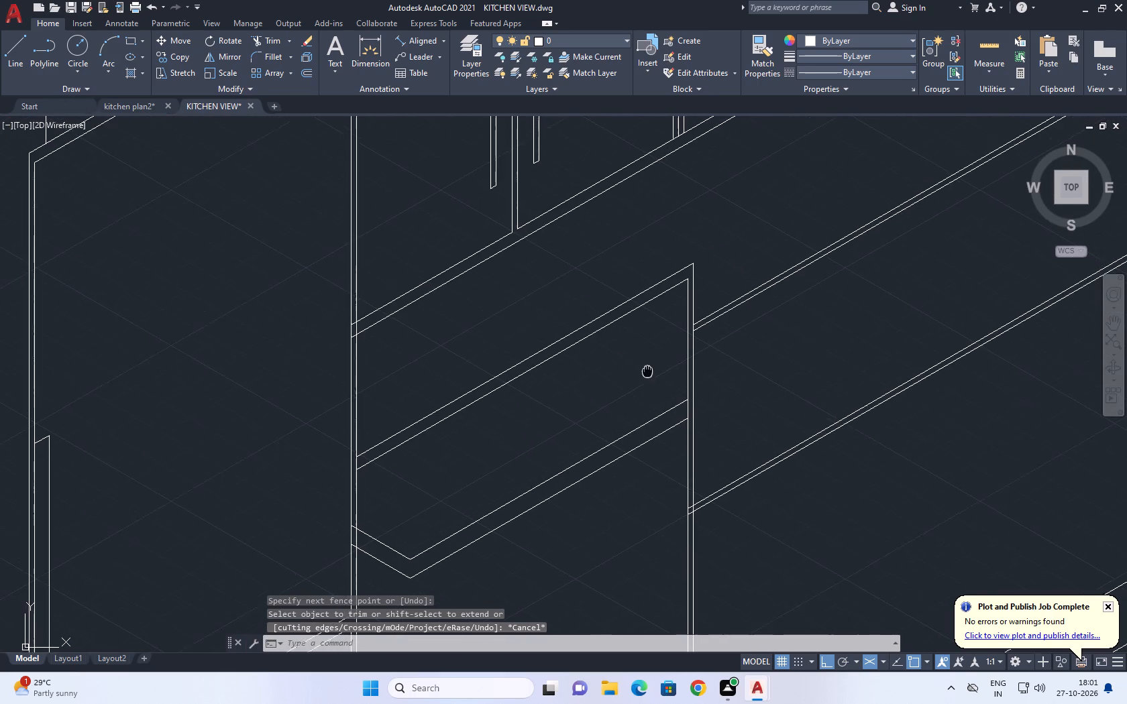
pyautogui.moveTo(647, 370); pyautogui.dragTo(662, 378, button='middle')
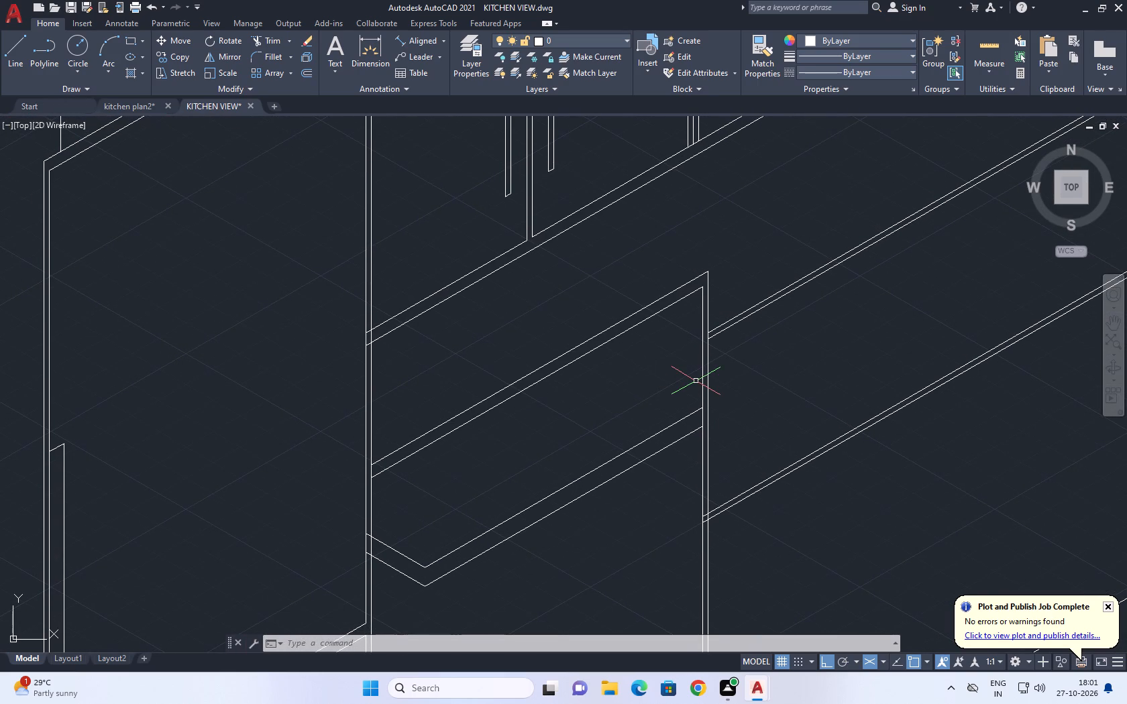
pyautogui.press('l')
pyautogui.press('space')
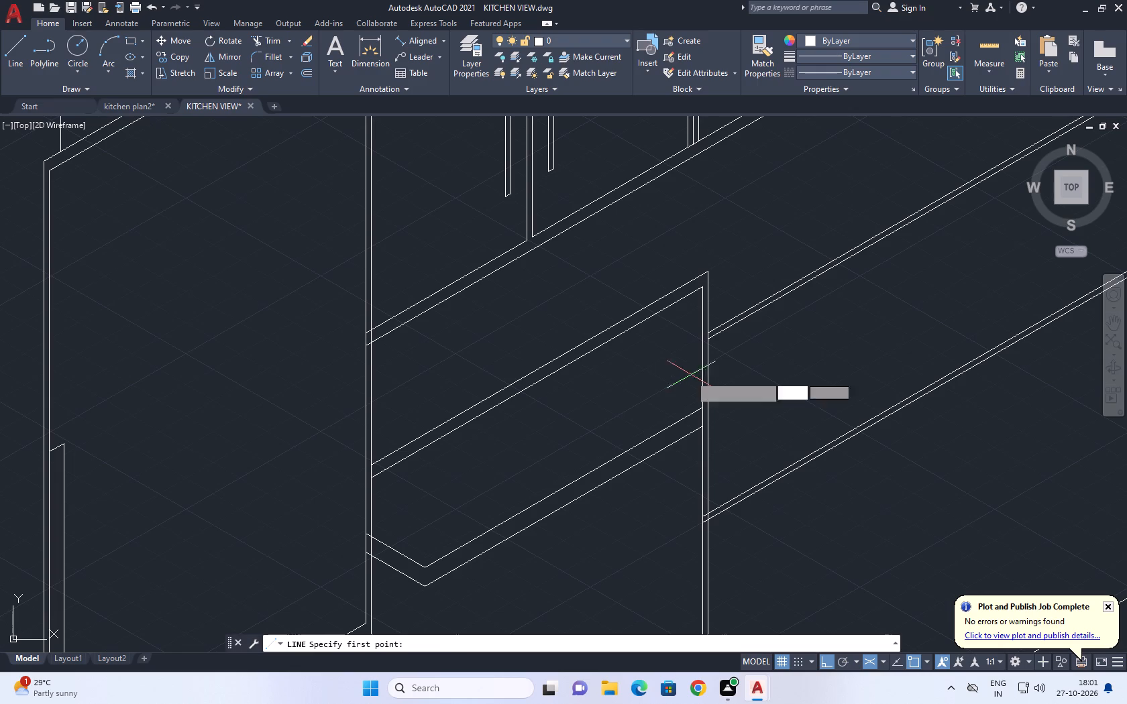
pyautogui.moveTo(700, 408); pyautogui.dragTo(692, 389)
pyautogui.click(579, 314)
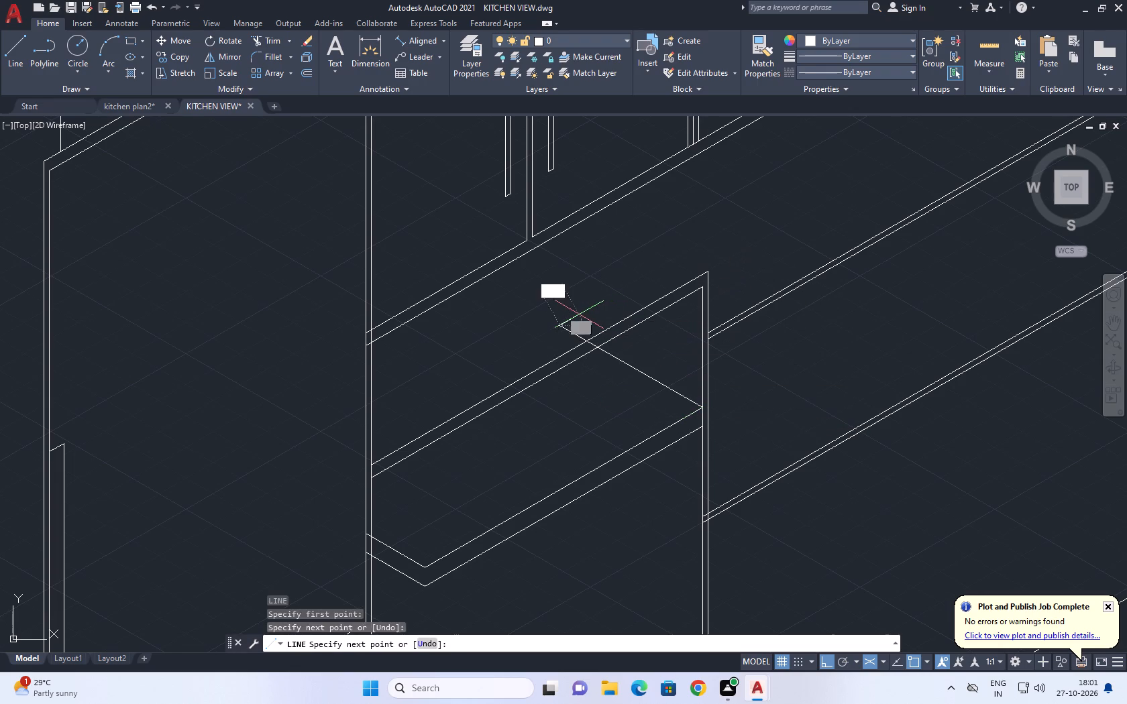
pyautogui.press('Escape')
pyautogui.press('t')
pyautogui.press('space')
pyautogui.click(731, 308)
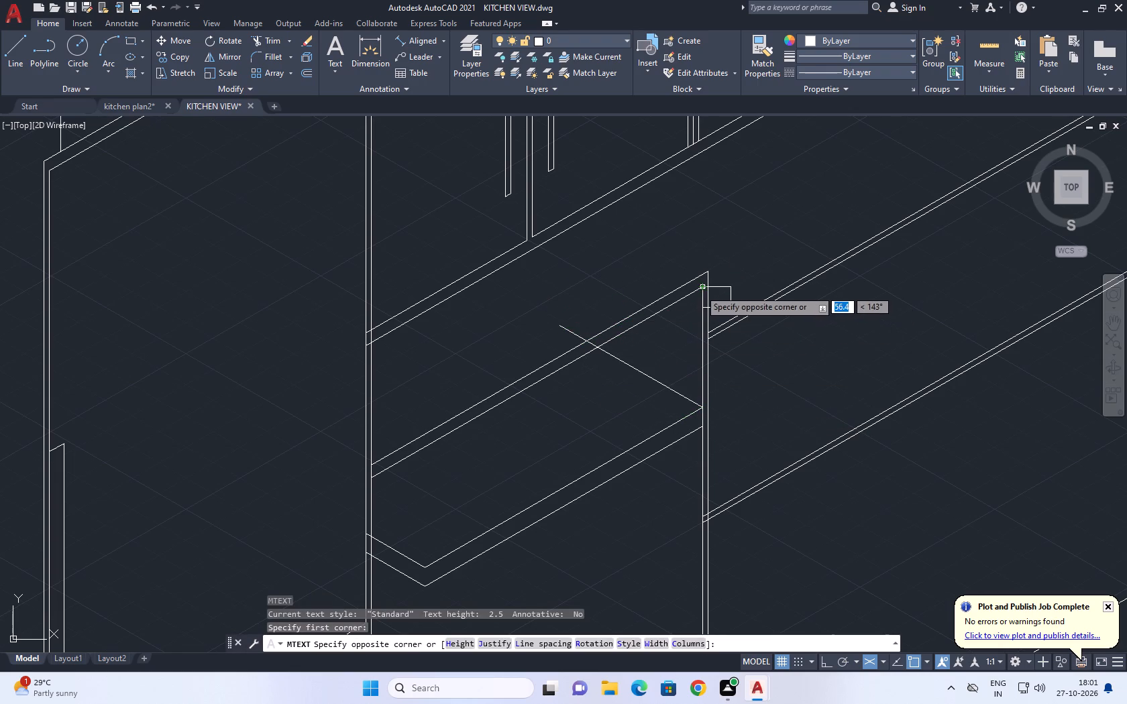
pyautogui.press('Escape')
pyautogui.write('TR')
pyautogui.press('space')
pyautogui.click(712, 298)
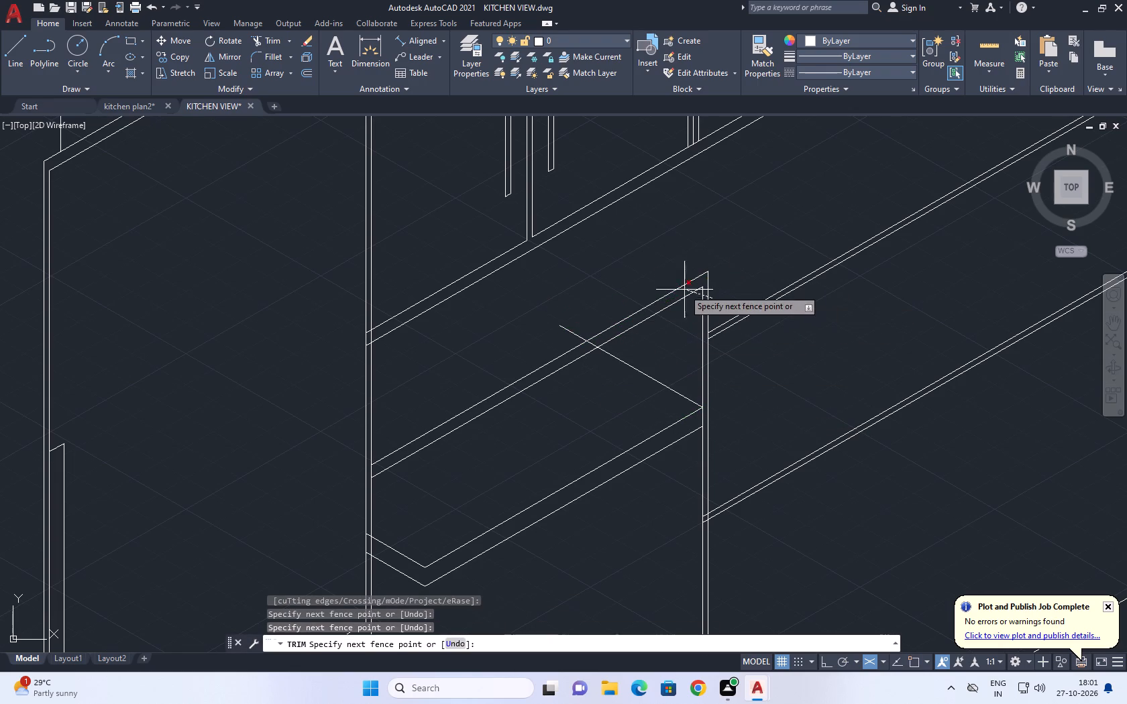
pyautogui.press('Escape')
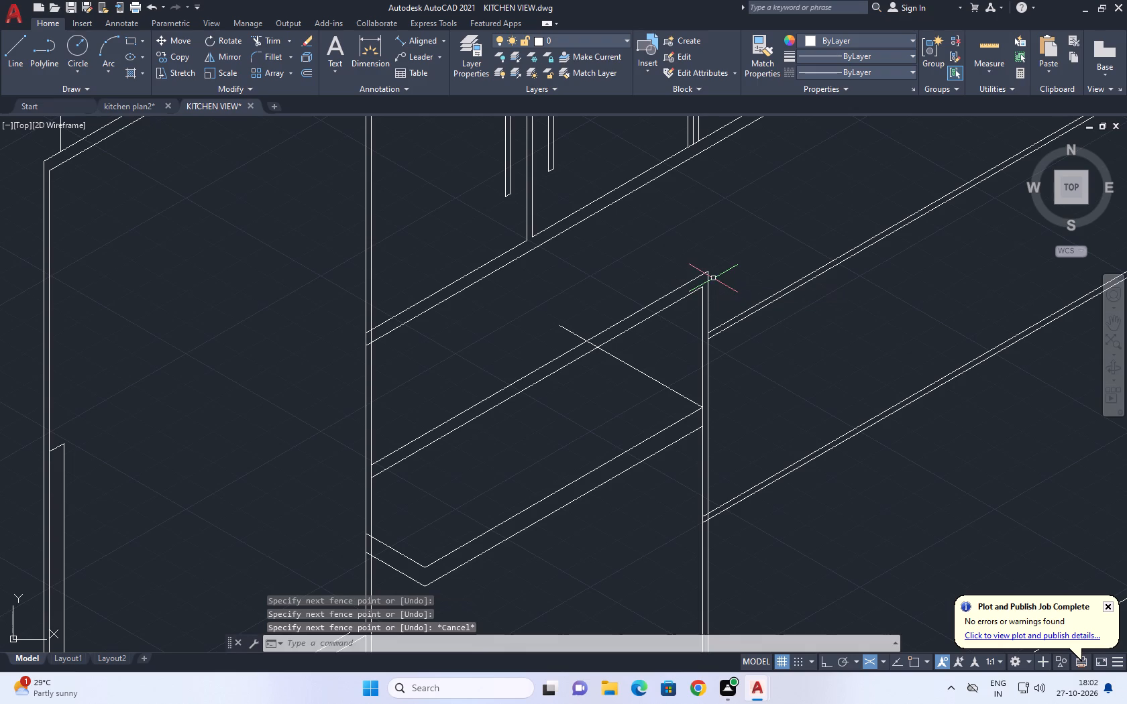
# Extend the upper pair of long worktop lines across to the divider's inner vertical line.
pyautogui.write('EX')
pyautogui.press('space')
pyautogui.click(723, 280)
pyautogui.click(736, 347)
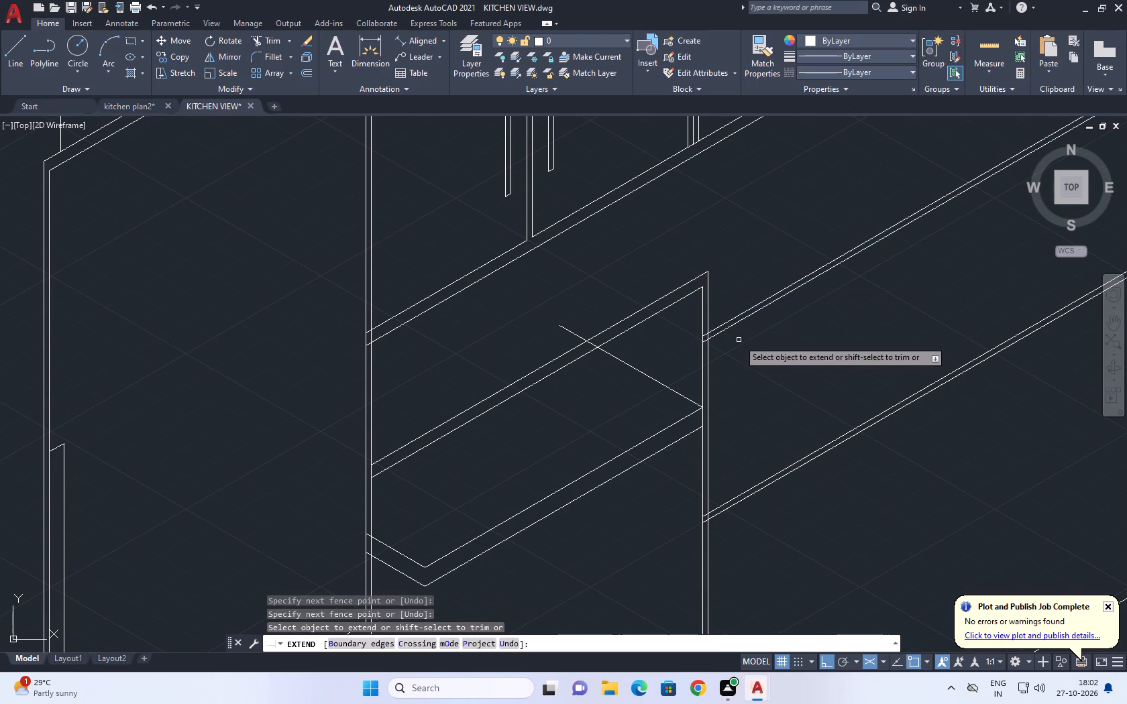
pyautogui.press('Escape')
# Trim the divider's verticals above the worktop lines and the unit's two top-edge lines beyond the new receding line.
pyautogui.write('TR')
pyautogui.press('space')
pyautogui.click(733, 288)
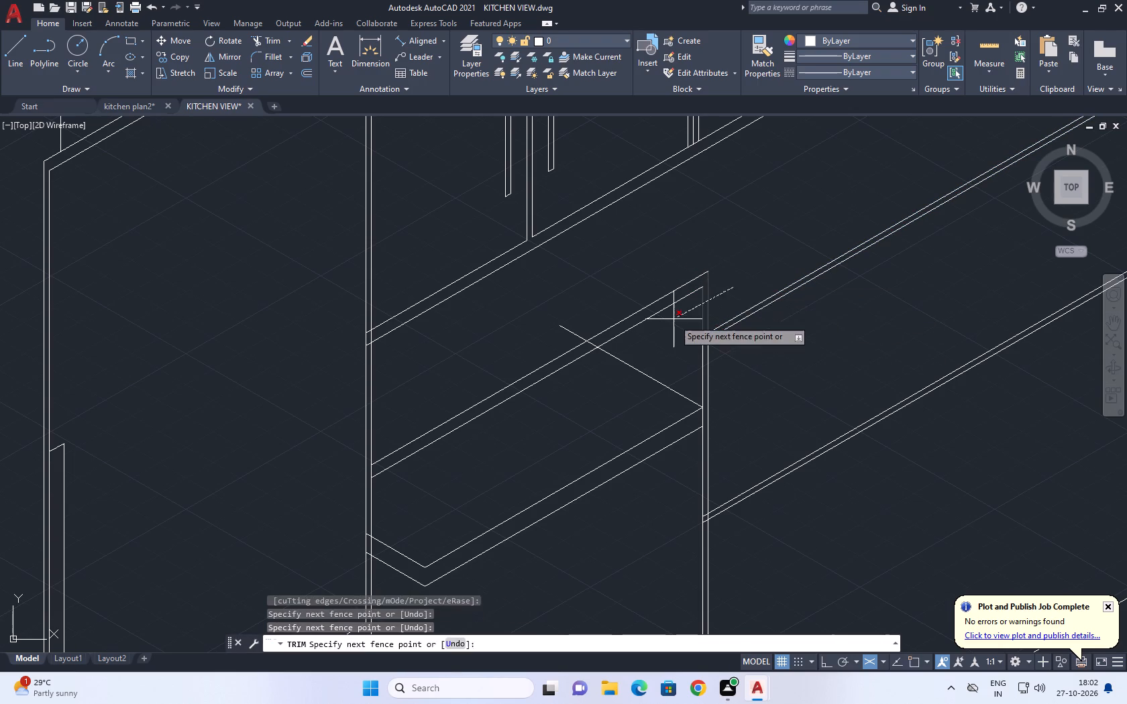
pyautogui.click(673, 320)
pyautogui.click(655, 276)
pyautogui.click(667, 328)
pyautogui.press('Escape')
# Copy the receding line by the divider 20 units at 30°.
pyautogui.click(656, 382)
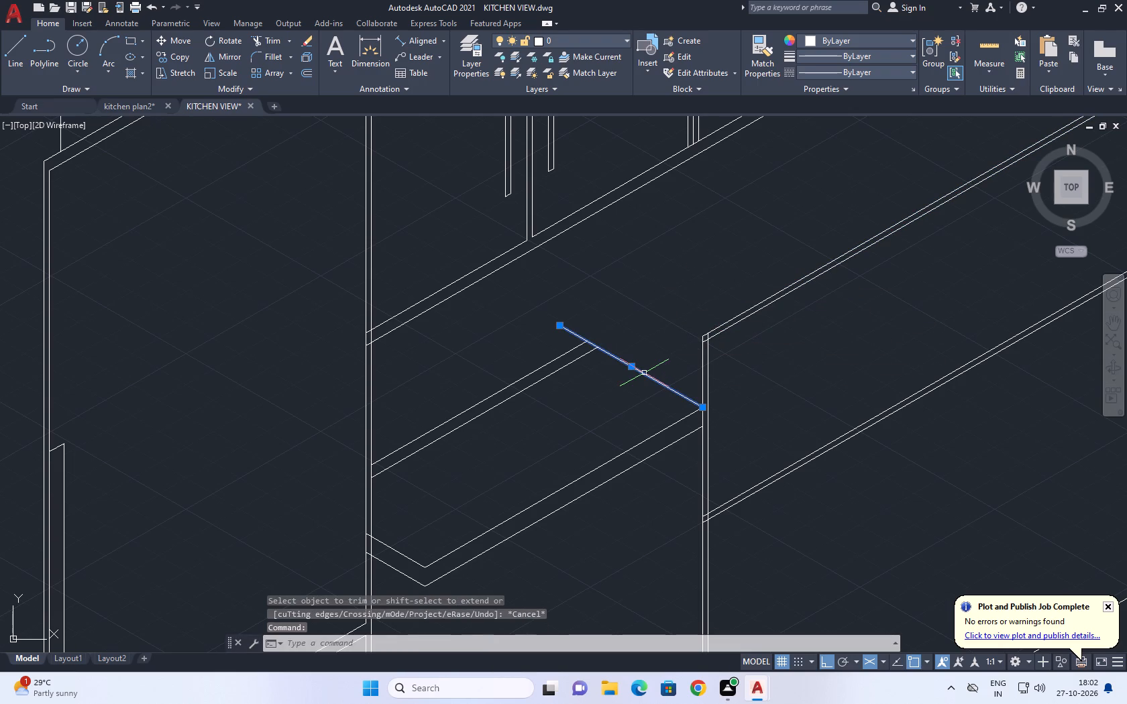
pyautogui.press('c')
pyautogui.write('O')
pyautogui.press('space')
pyautogui.click(644, 380)
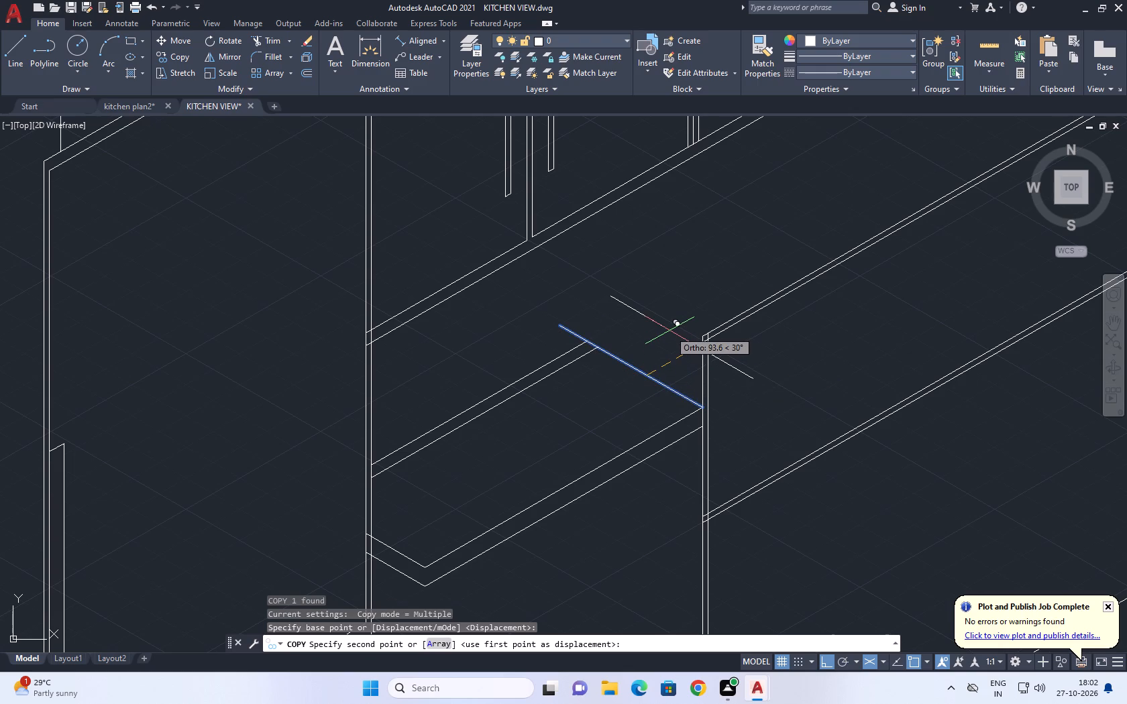
pyautogui.press('3')
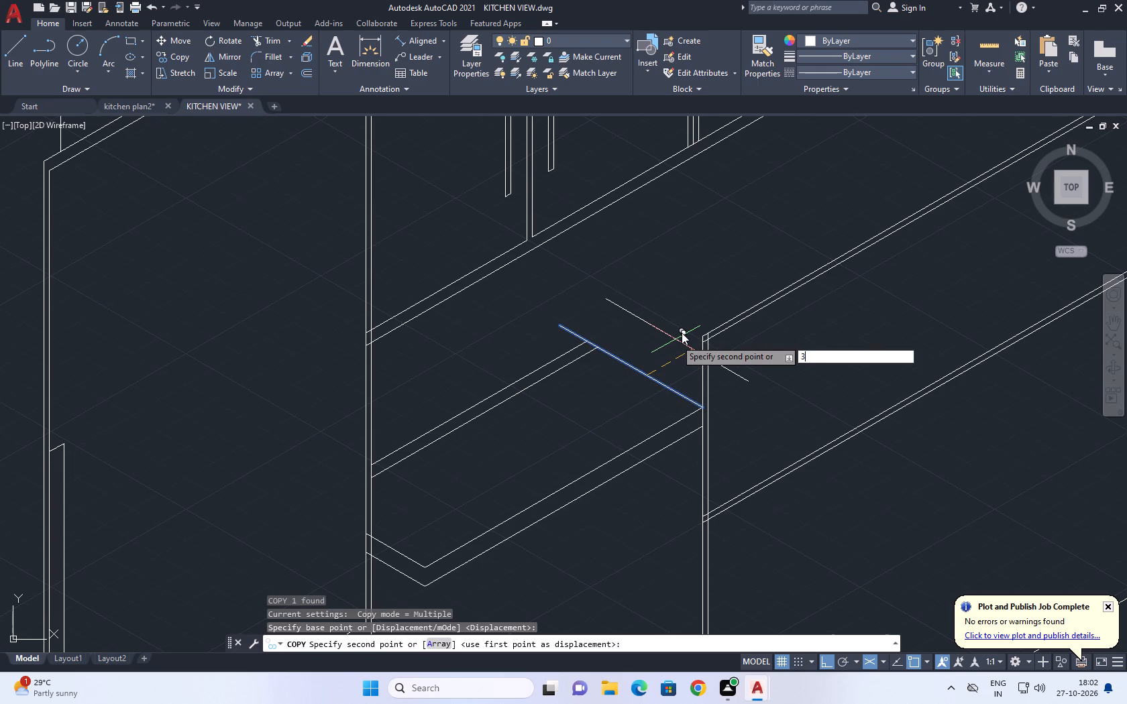
pyautogui.press('BackSpace')
pyautogui.press('2')
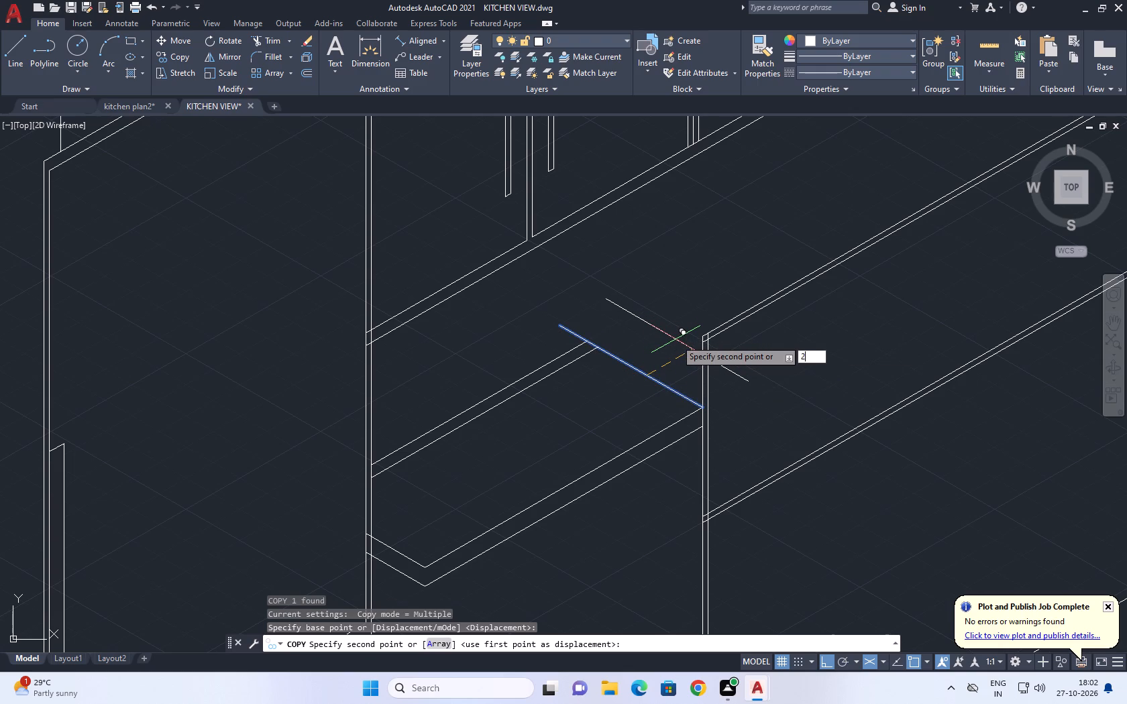
pyautogui.write('0')
pyautogui.press('space')
pyautogui.press('Escape')
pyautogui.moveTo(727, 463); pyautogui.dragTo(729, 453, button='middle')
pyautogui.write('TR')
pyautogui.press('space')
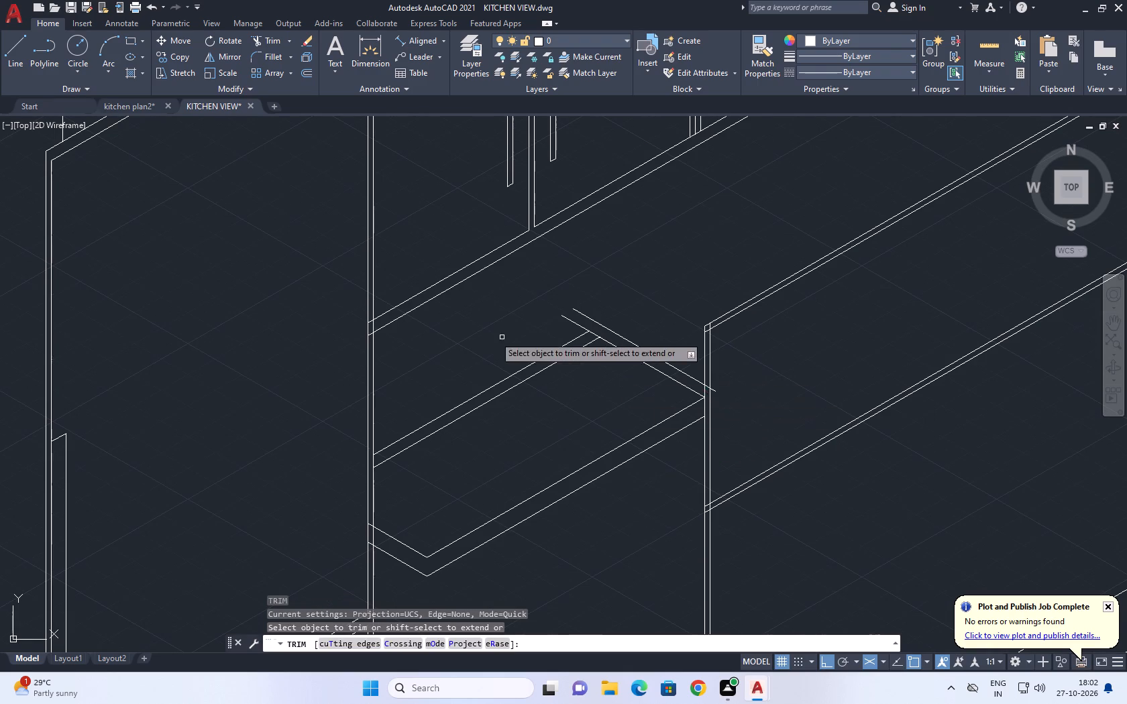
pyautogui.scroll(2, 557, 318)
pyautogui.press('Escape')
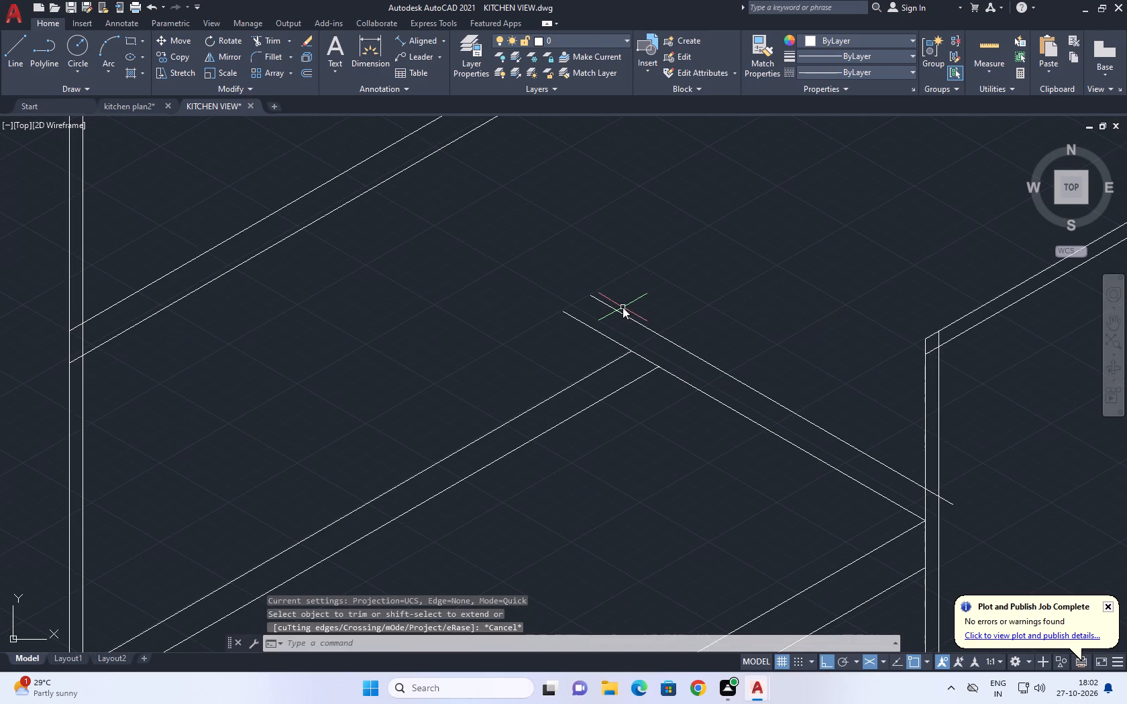
# Extend the unit's two parallel top-edge lines to the copied receding line.
pyautogui.write('EX')
pyautogui.press('space')
pyautogui.click(529, 349)
pyautogui.click(625, 485)
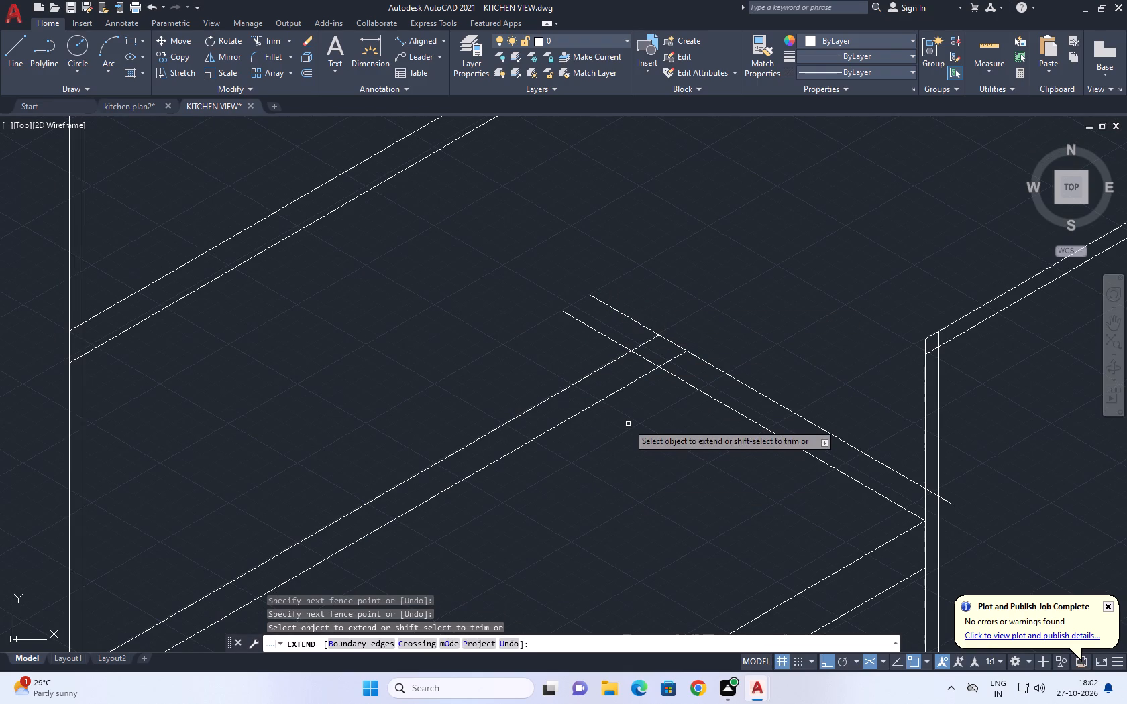
pyautogui.press('Escape')
# Trim the overlapping line ends at the shelf's far corner to leave two nested corners.
pyautogui.press('t')
pyautogui.press('r')
pyautogui.press('space')
pyautogui.click(621, 269)
pyautogui.click(552, 320)
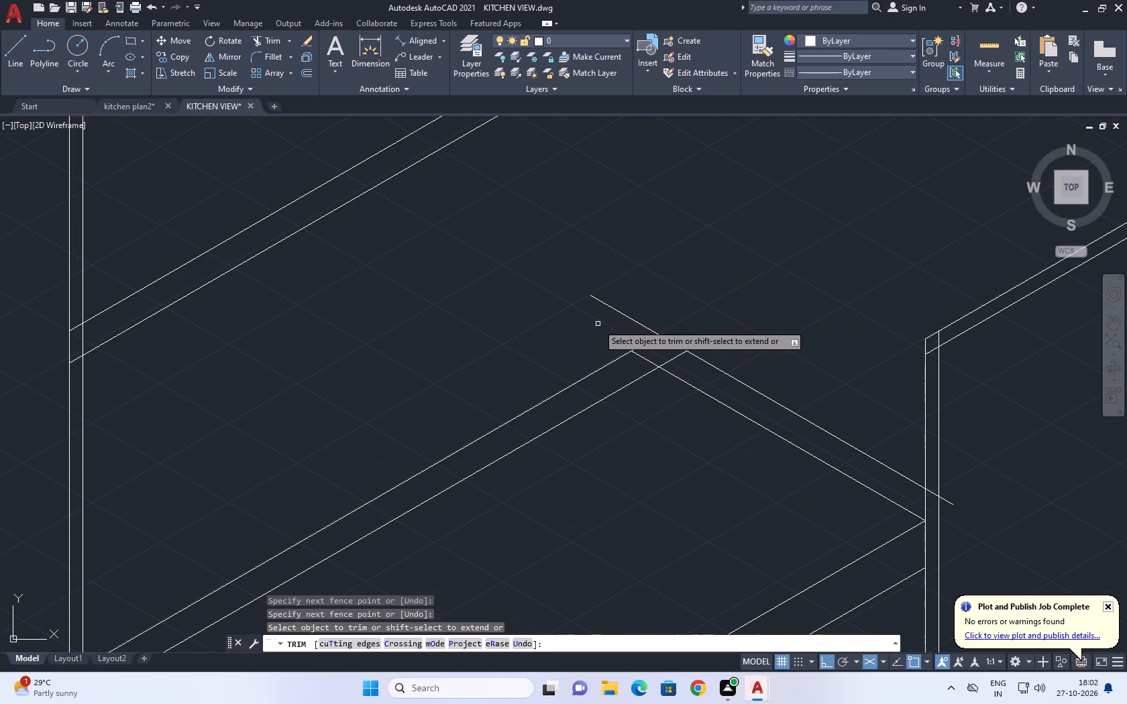
pyautogui.click(627, 316)
pyautogui.click(649, 302)
pyautogui.click(648, 305)
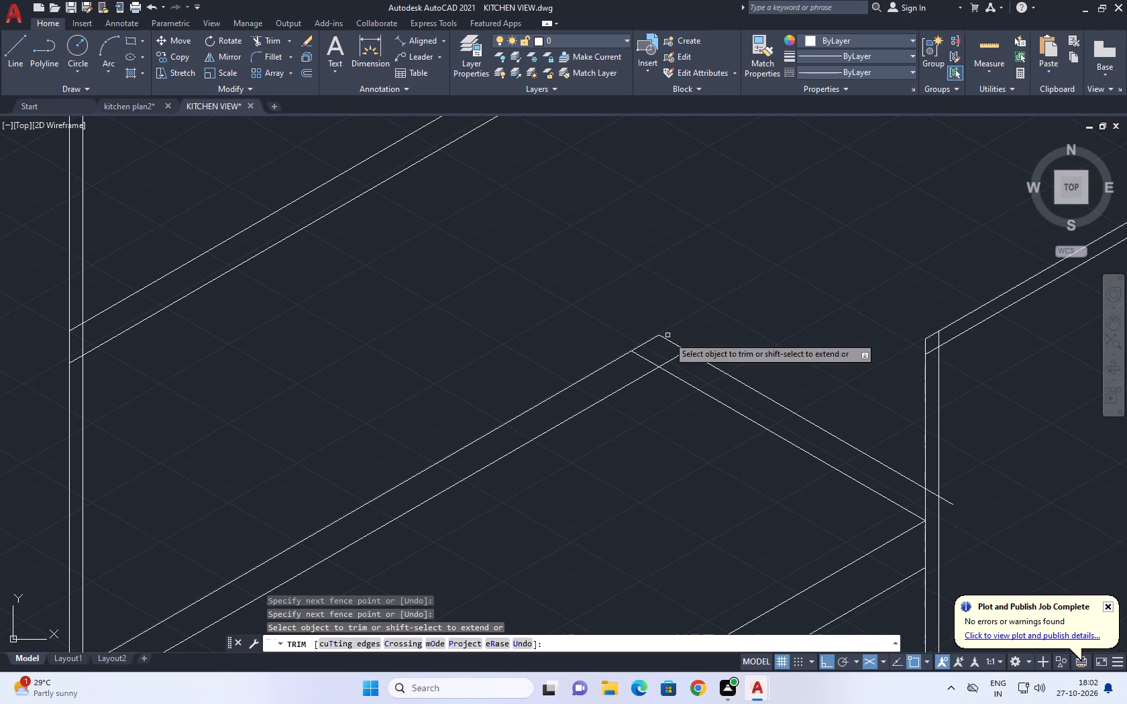
pyautogui.scroll(8, 671, 355)
pyautogui.click(655, 288)
pyautogui.scroll(-2, 588, 287)
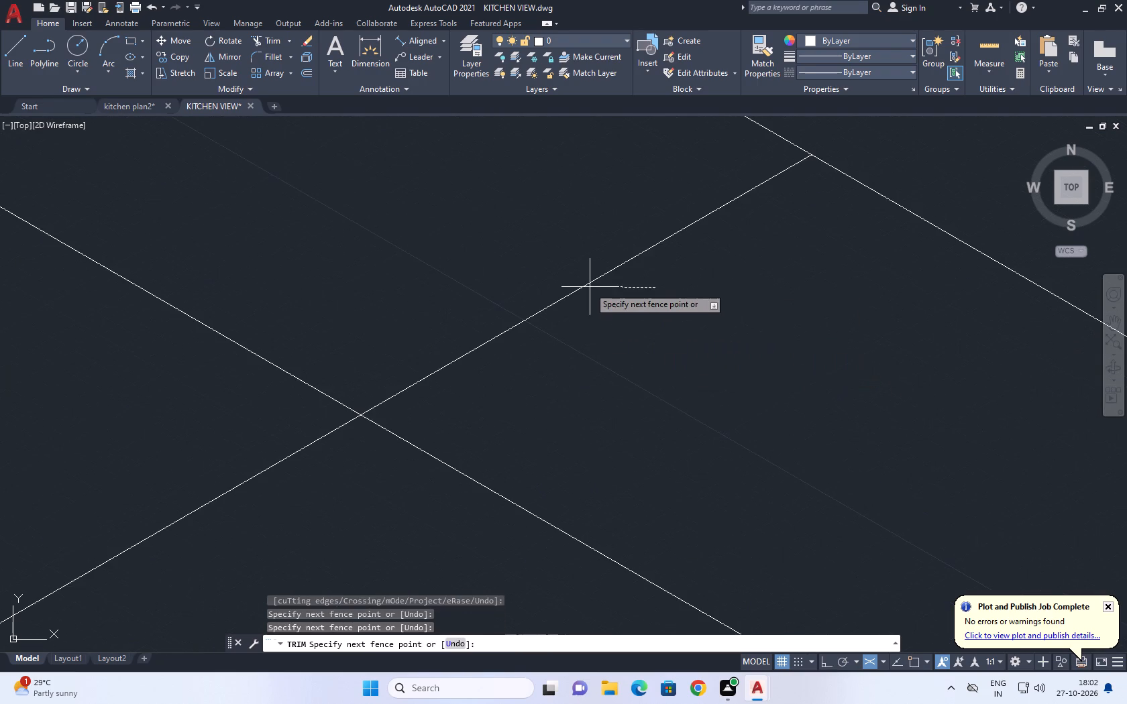
pyautogui.scroll(-2, 588, 287)
pyautogui.click(469, 302)
pyautogui.scroll(-6, 571, 276)
# Trim the copied receding line's overshooting end back to the divider's inner vertical line.
pyautogui.scroll(3, 643, 306)
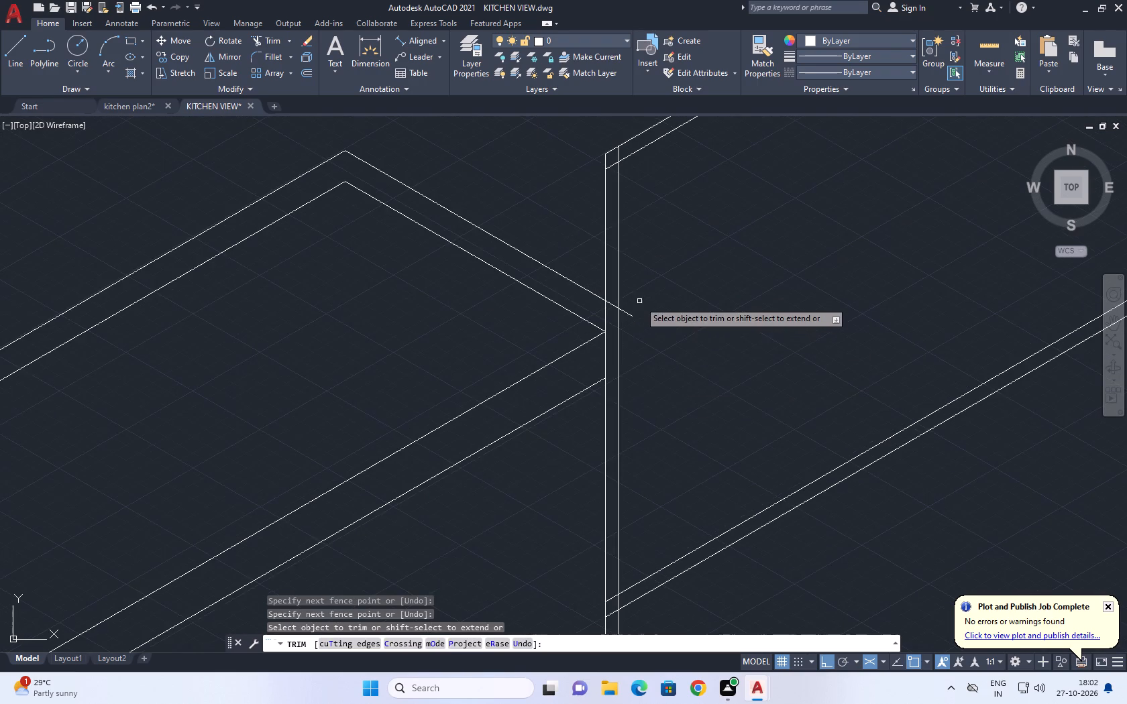
pyautogui.scroll(1, 621, 312)
pyautogui.click(629, 313)
pyautogui.scroll(-5, 655, 349)
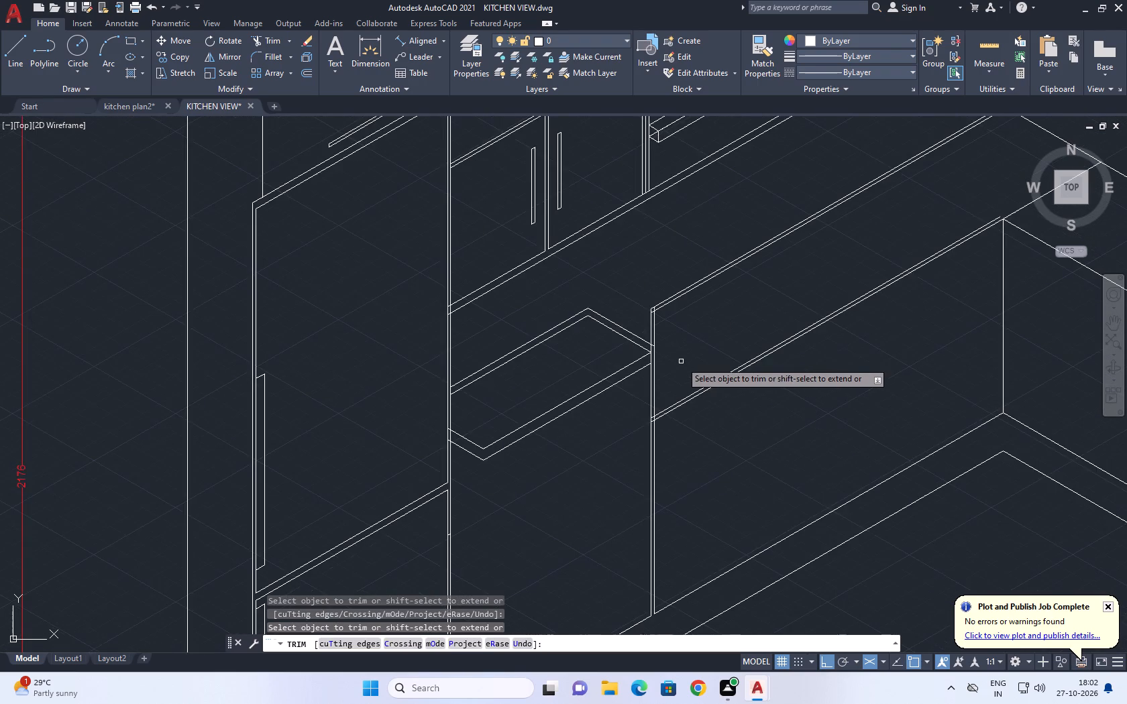
pyautogui.scroll(3, 649, 349)
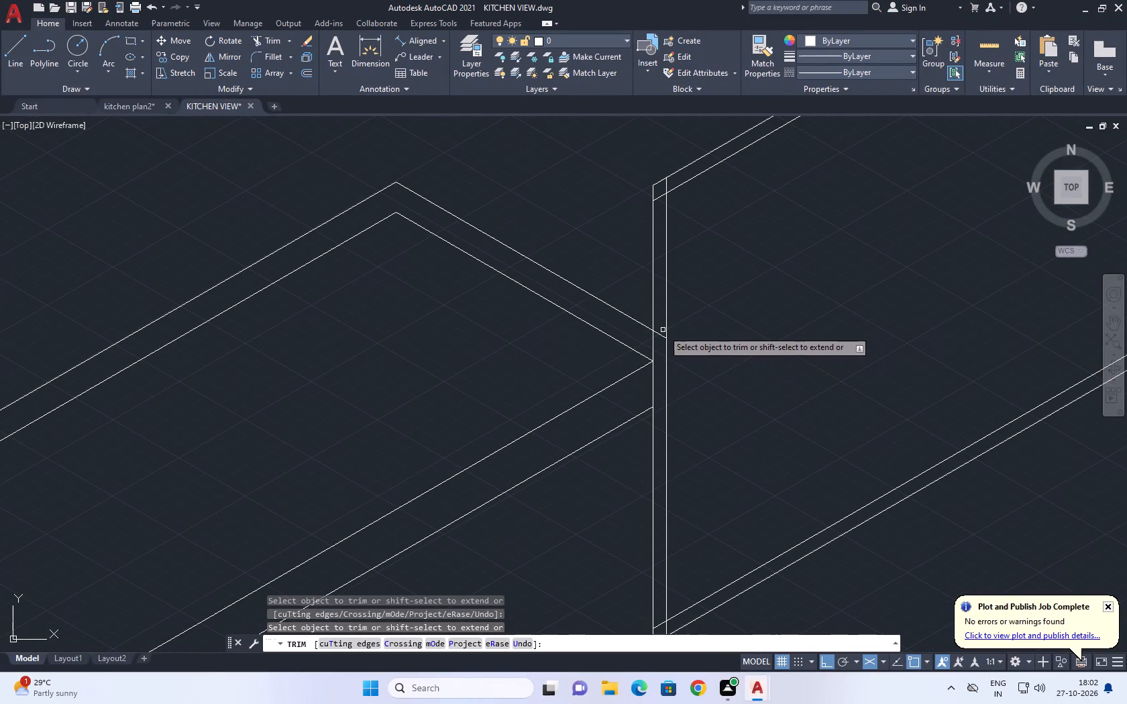
pyautogui.click(660, 335)
pyautogui.scroll(-6, 724, 304)
pyautogui.press('Escape')
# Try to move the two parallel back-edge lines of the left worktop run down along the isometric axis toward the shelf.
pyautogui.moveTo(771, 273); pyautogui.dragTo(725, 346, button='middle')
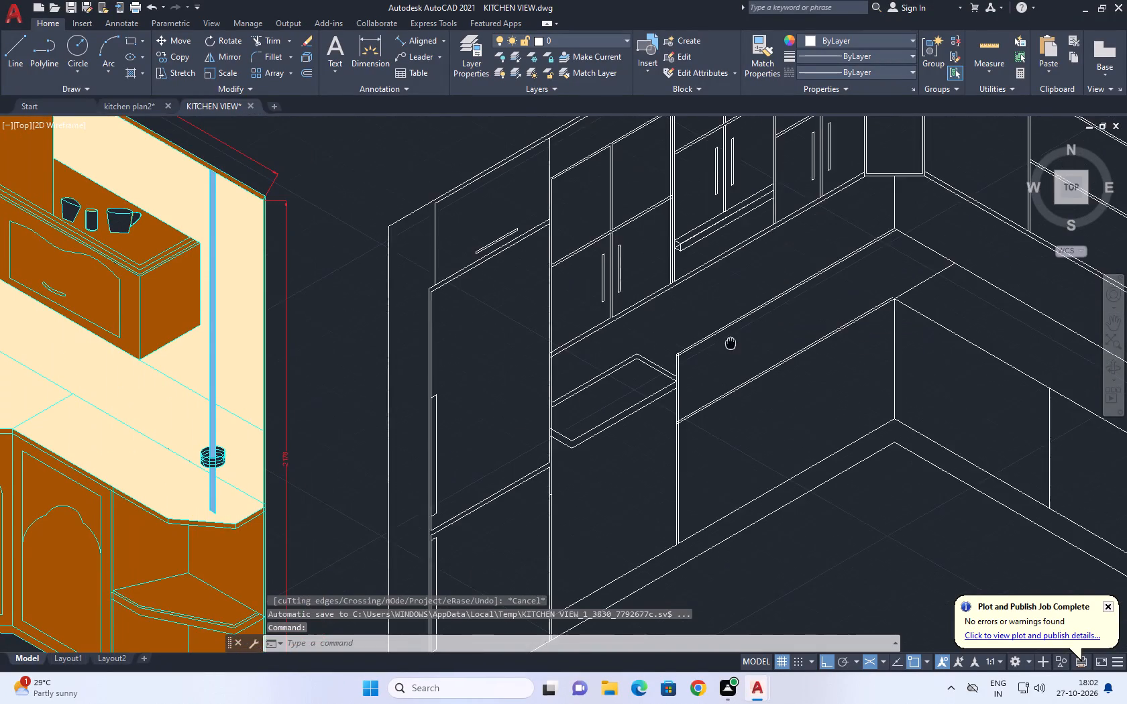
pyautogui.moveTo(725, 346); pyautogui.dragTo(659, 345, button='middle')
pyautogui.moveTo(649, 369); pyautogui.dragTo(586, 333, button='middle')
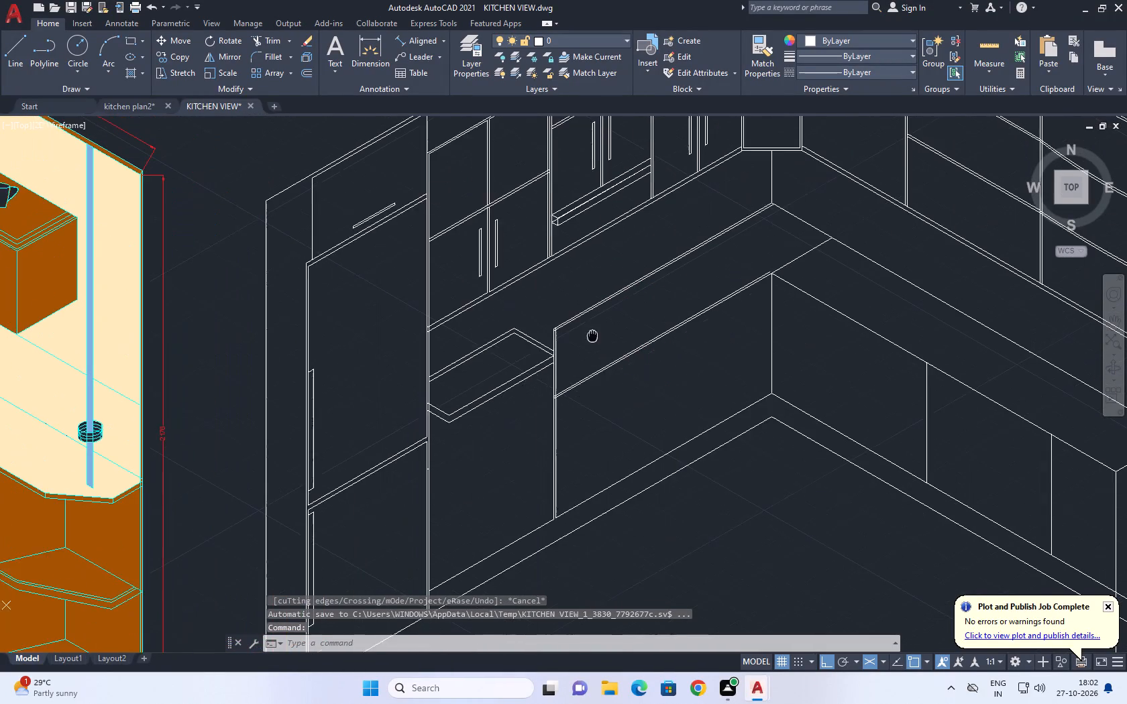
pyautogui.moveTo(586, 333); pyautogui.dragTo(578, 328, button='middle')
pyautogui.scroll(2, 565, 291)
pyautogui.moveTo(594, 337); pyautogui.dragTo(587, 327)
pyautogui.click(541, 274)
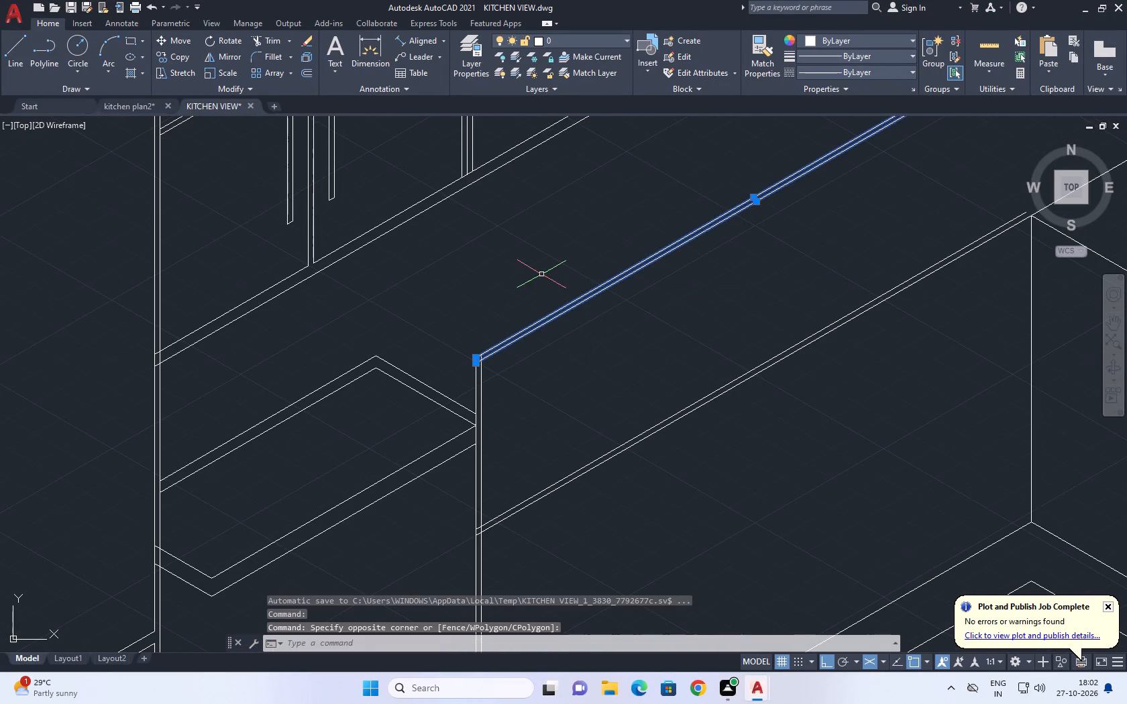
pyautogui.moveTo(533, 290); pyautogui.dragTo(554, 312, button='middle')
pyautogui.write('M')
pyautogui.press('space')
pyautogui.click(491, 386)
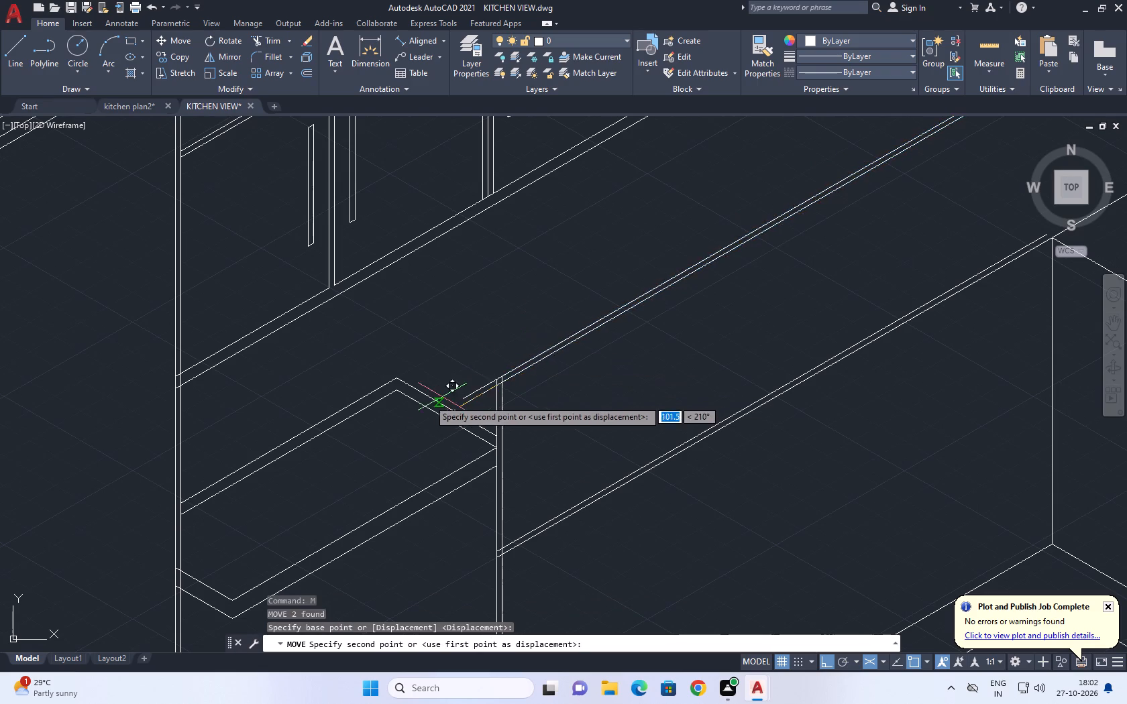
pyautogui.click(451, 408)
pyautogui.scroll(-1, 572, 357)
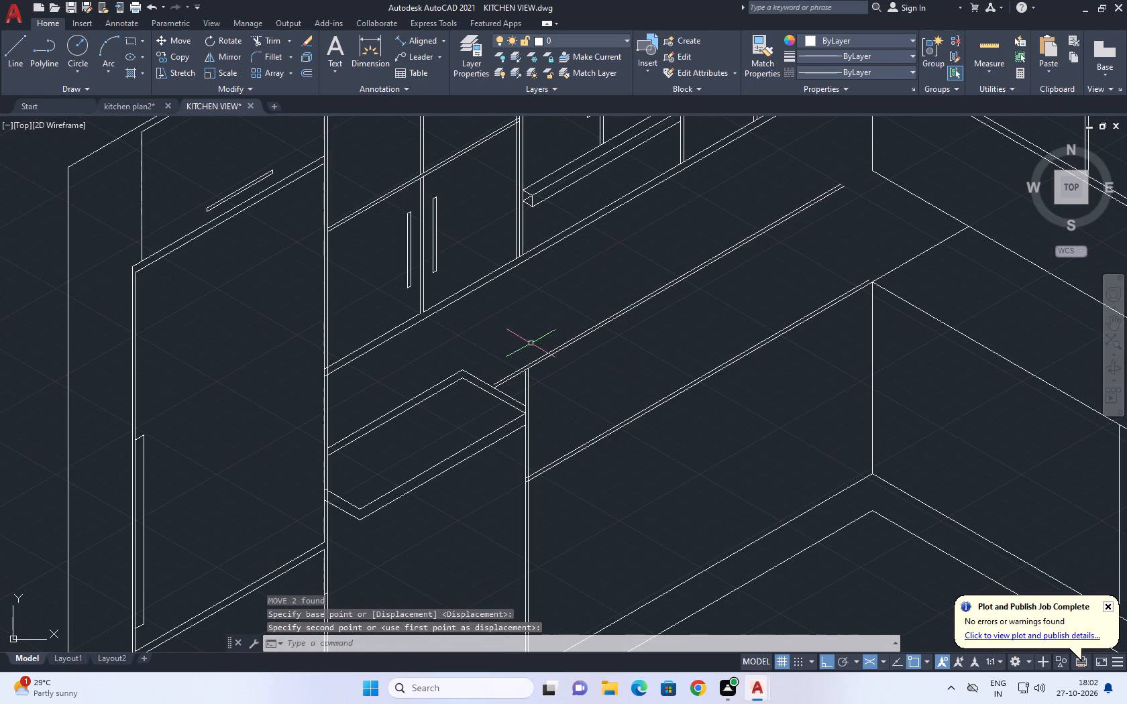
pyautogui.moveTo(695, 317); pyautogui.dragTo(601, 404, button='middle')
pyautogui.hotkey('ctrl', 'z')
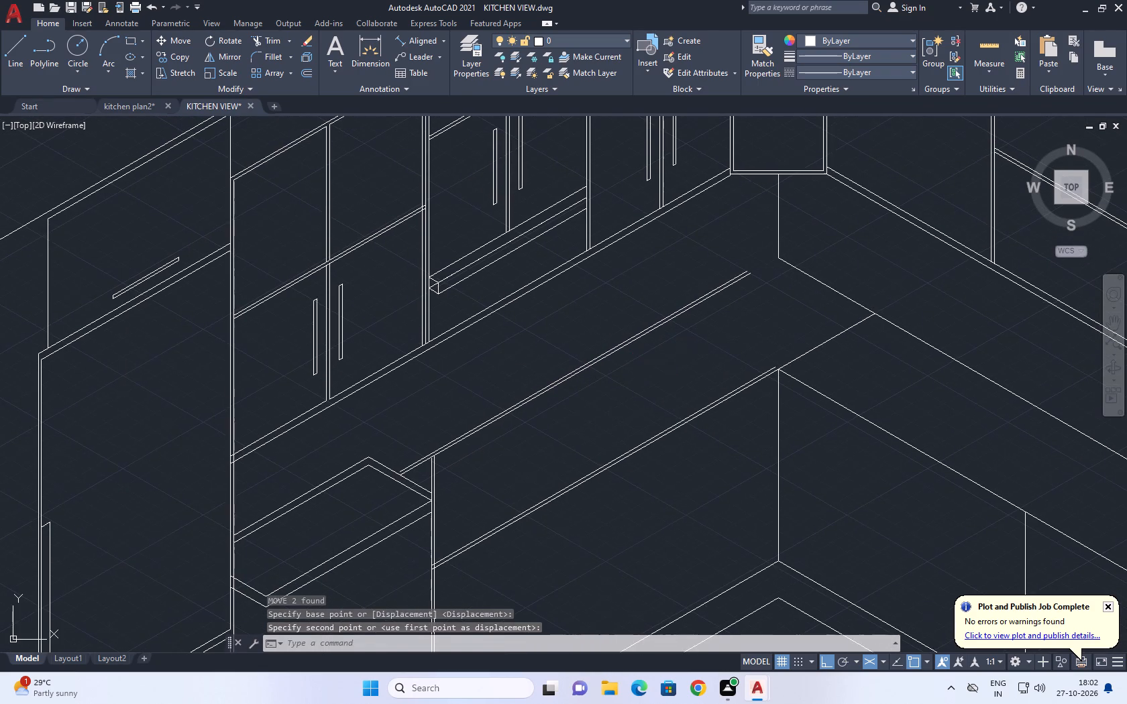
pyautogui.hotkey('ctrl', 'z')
# Extend the upper line of the left worktop's front-edge pair past the inner corner to the right run's back line.
pyautogui.scroll(-4, 604, 367)
pyautogui.moveTo(659, 351); pyautogui.dragTo(606, 366, button='middle')
pyautogui.scroll(1, 606, 366)
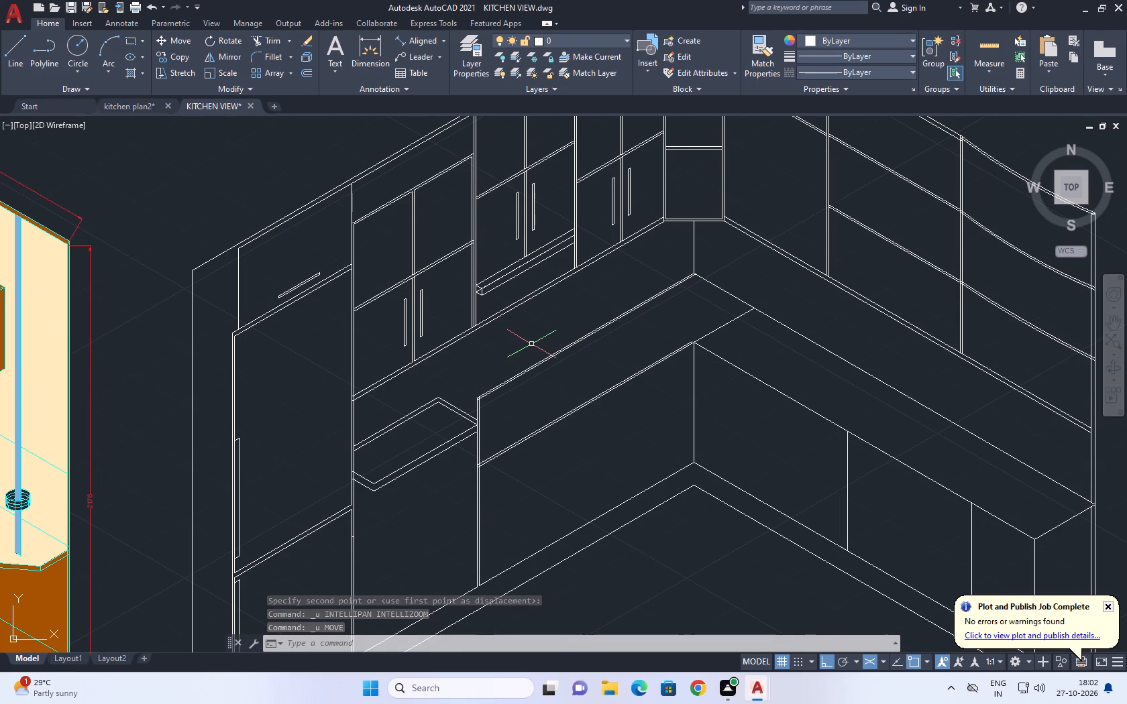
pyautogui.moveTo(700, 410); pyautogui.dragTo(575, 367, button='middle')
pyautogui.middleClick(575, 367)
pyautogui.moveTo(609, 284); pyautogui.dragTo(561, 322, button='middle')
pyautogui.scroll(1, 561, 322)
pyautogui.scroll(-3, 574, 330)
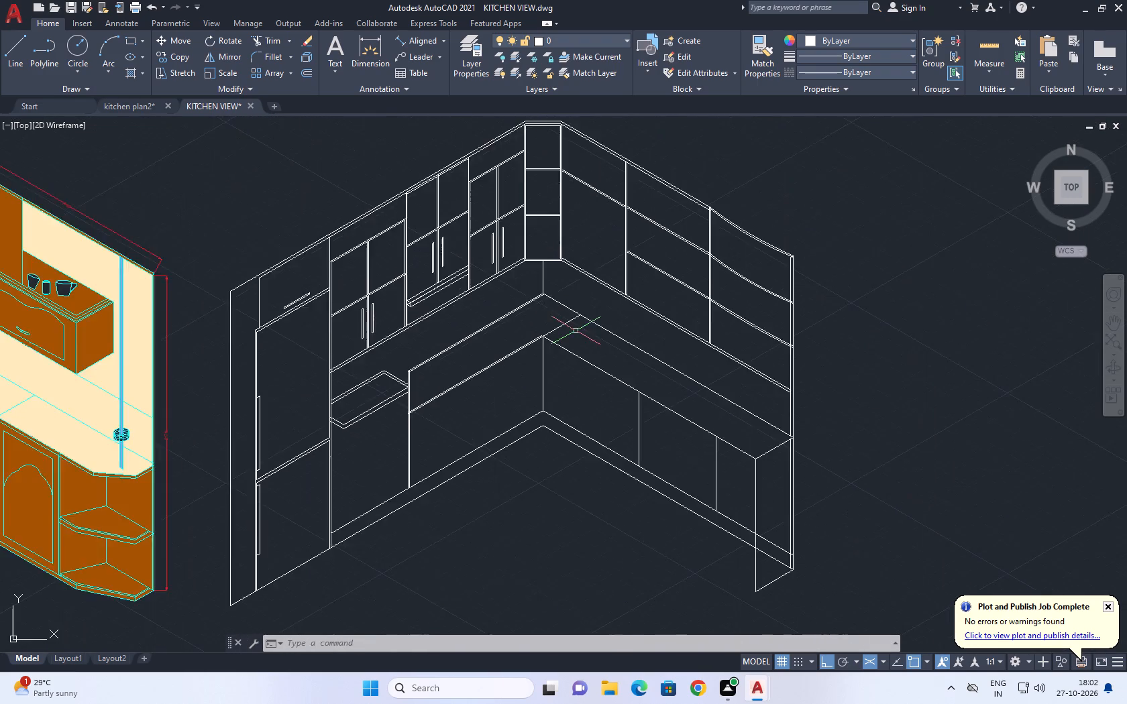
pyautogui.press('e')
pyautogui.press('x')
pyautogui.press('space')
pyautogui.scroll(3, 555, 369)
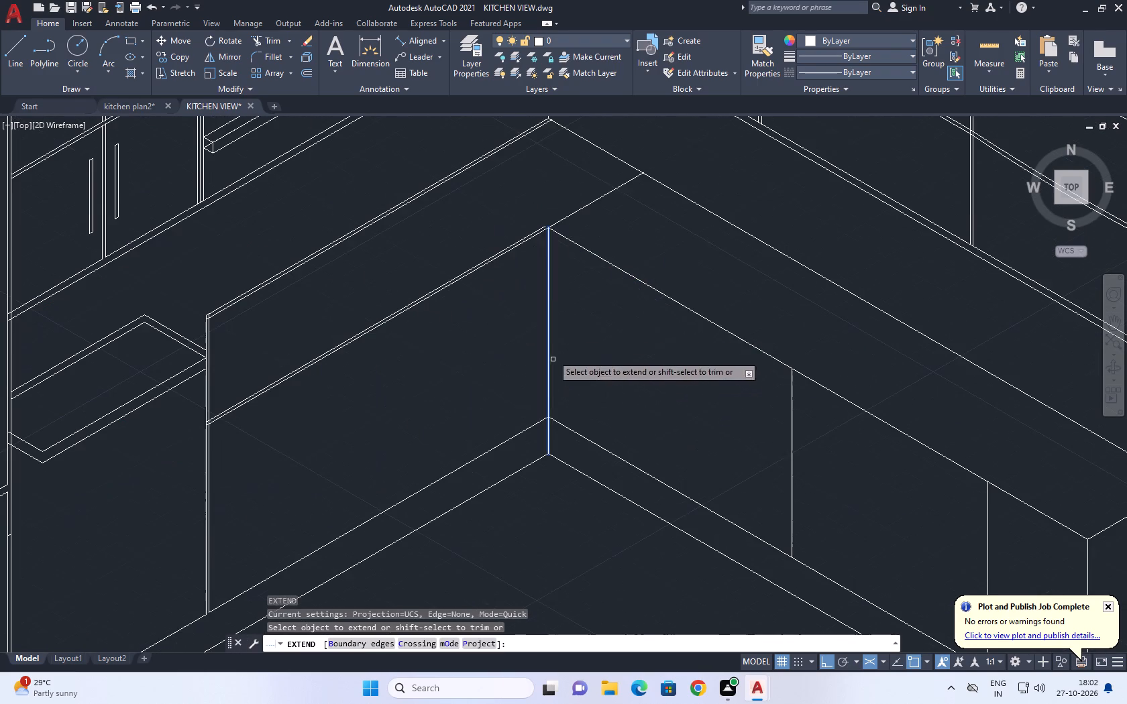
pyautogui.click(536, 232)
pyautogui.press('Escape')
# Examine the right-hand worktop and base unit lines alongside the coloured reference view.
pyautogui.moveTo(633, 306); pyautogui.dragTo(653, 379, button='middle')
pyautogui.scroll(-2, 659, 379)
pyautogui.scroll(1, 570, 334)
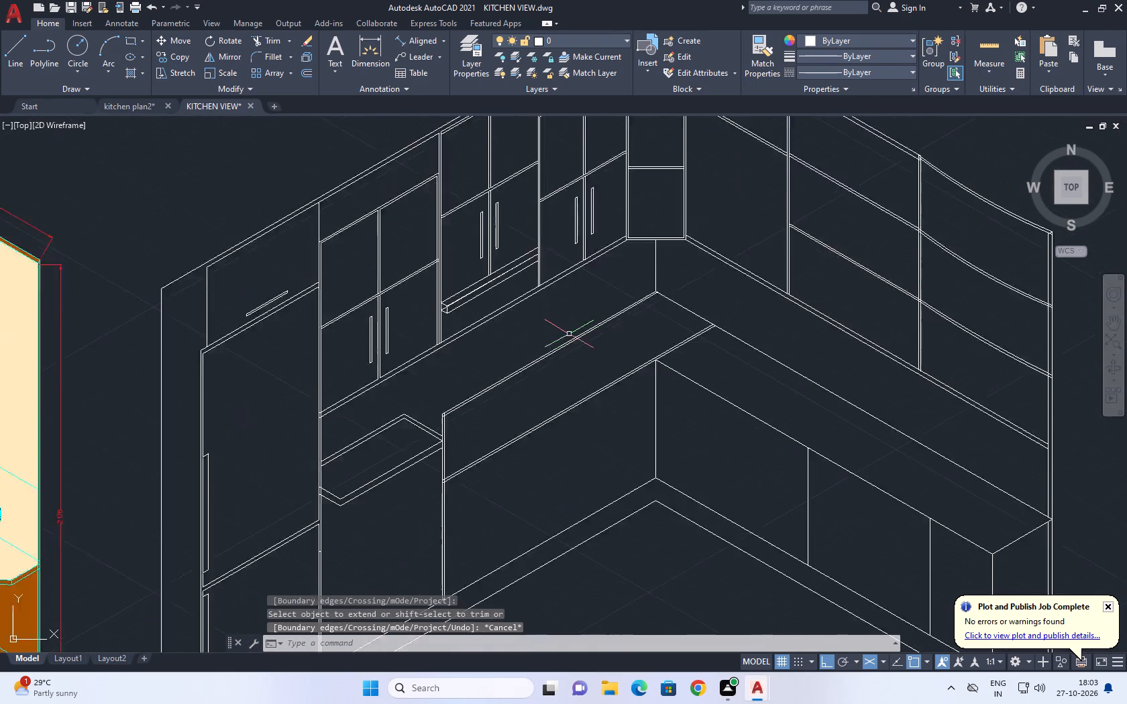
pyautogui.scroll(1, 569, 334)
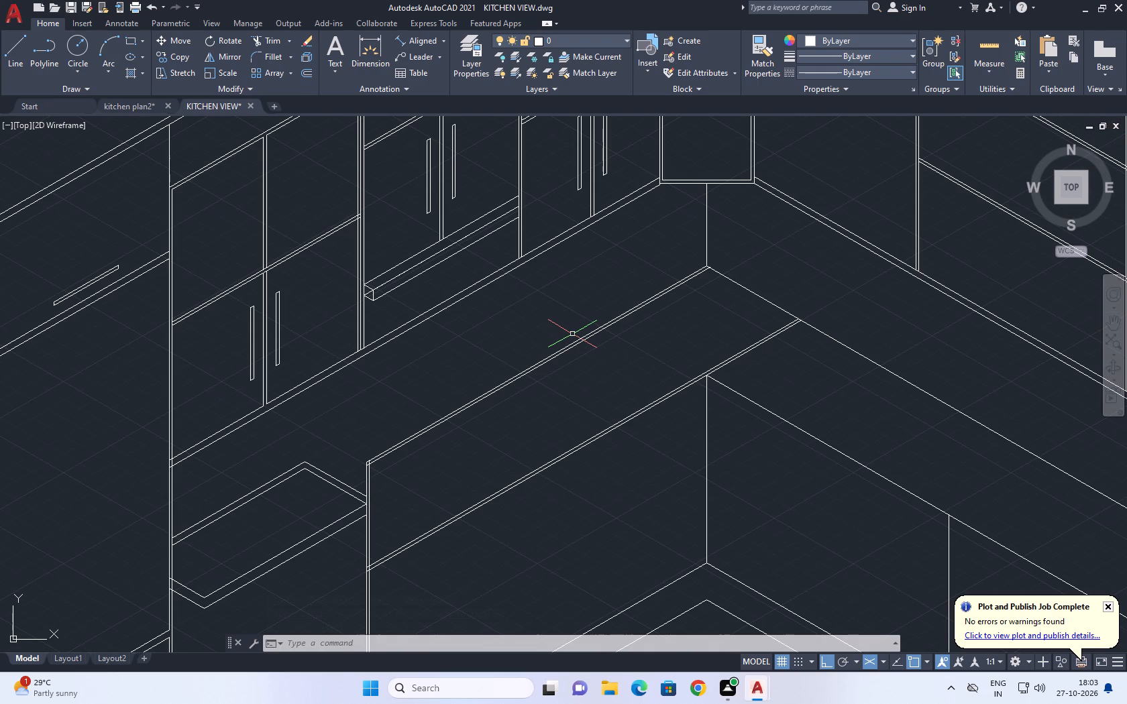
pyautogui.scroll(-1, 701, 306)
pyautogui.moveTo(745, 327); pyautogui.dragTo(559, 257, button='middle')
pyautogui.moveTo(678, 357); pyautogui.dragTo(617, 276, button='middle')
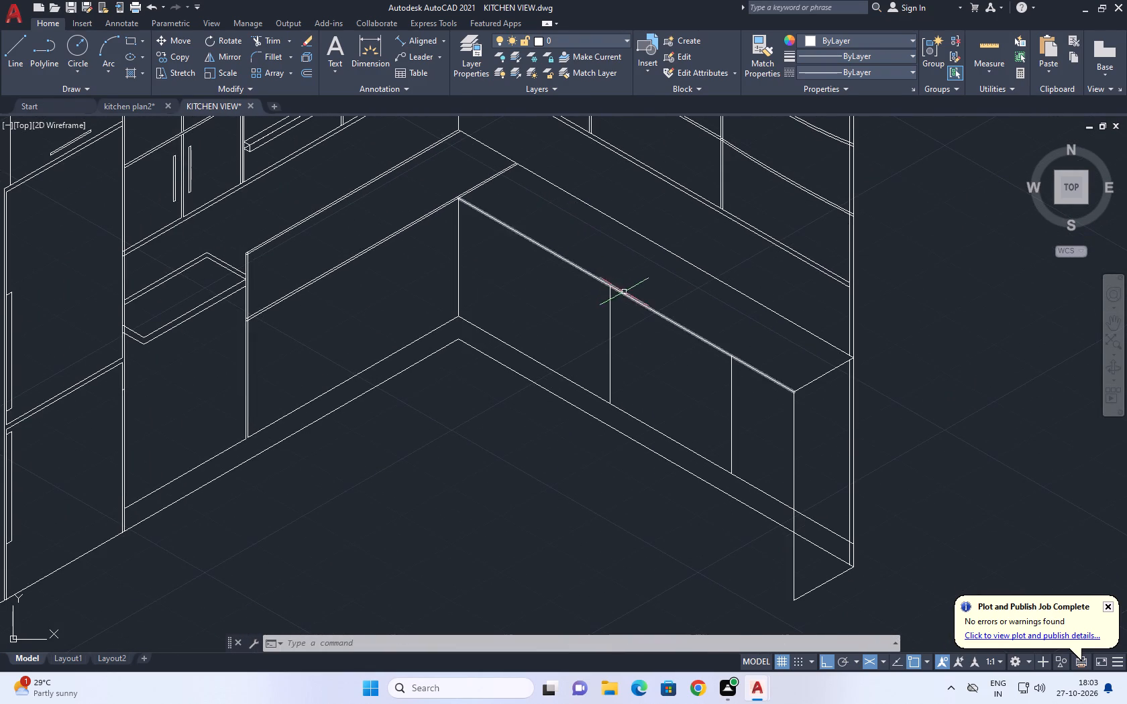
pyautogui.click(733, 411)
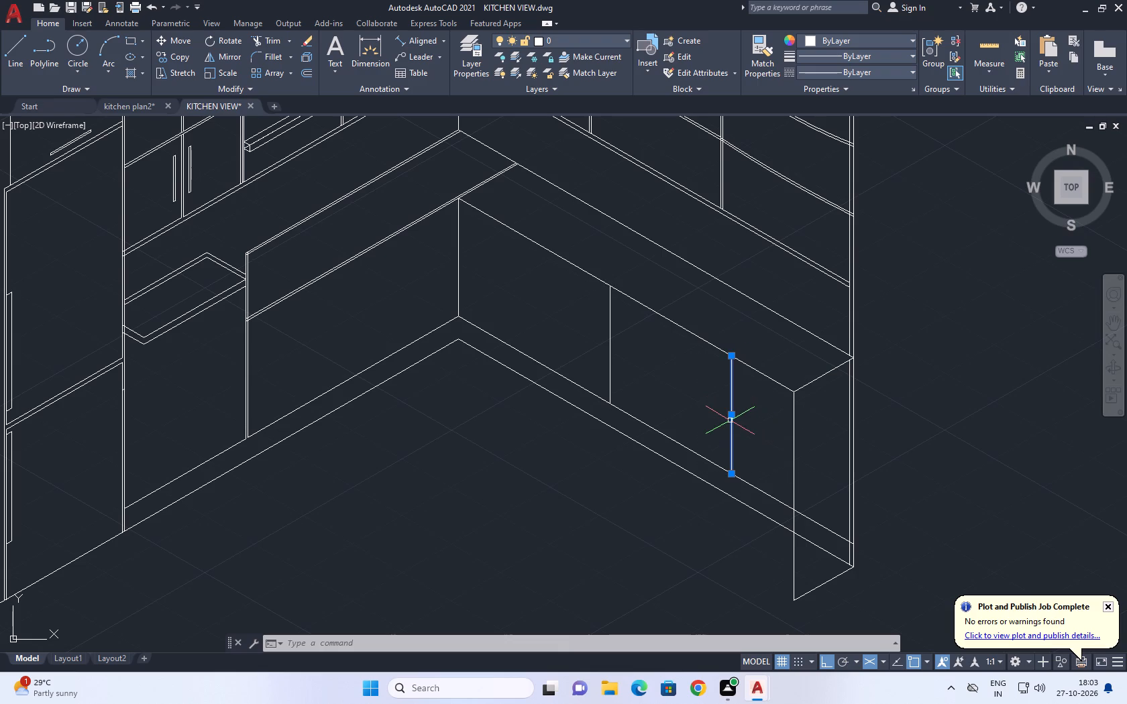
pyautogui.moveTo(802, 387); pyautogui.dragTo(737, 403, button='middle')
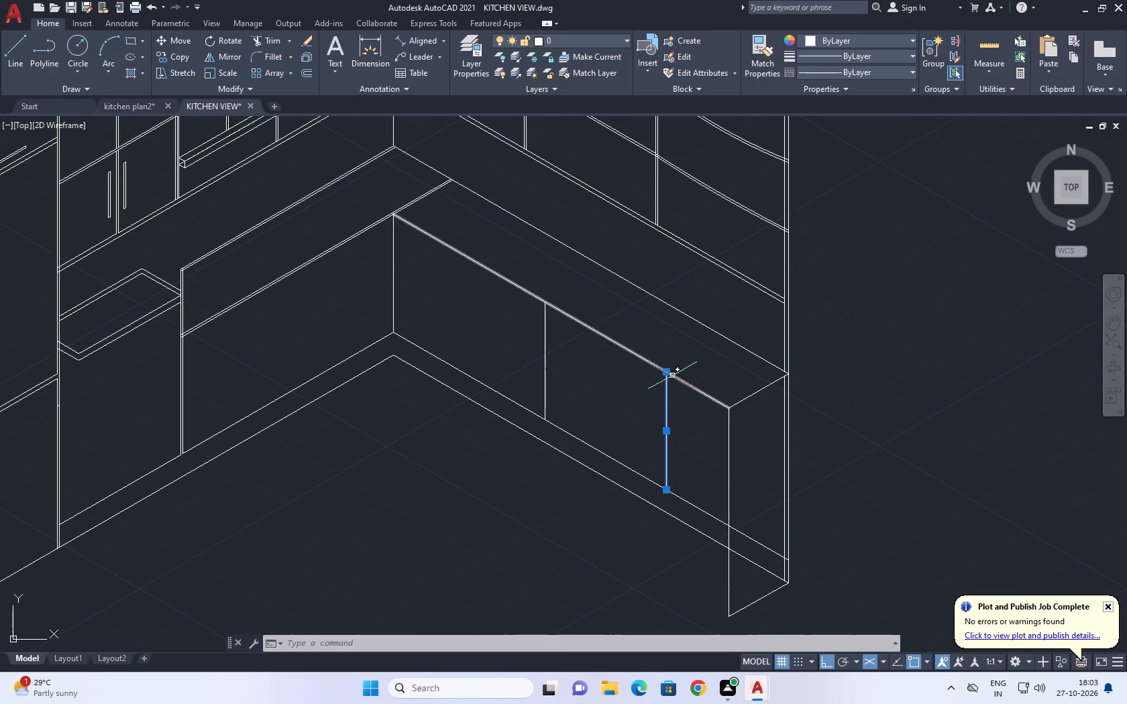
pyautogui.rightClick(900, 348)
pyautogui.click(943, 243)
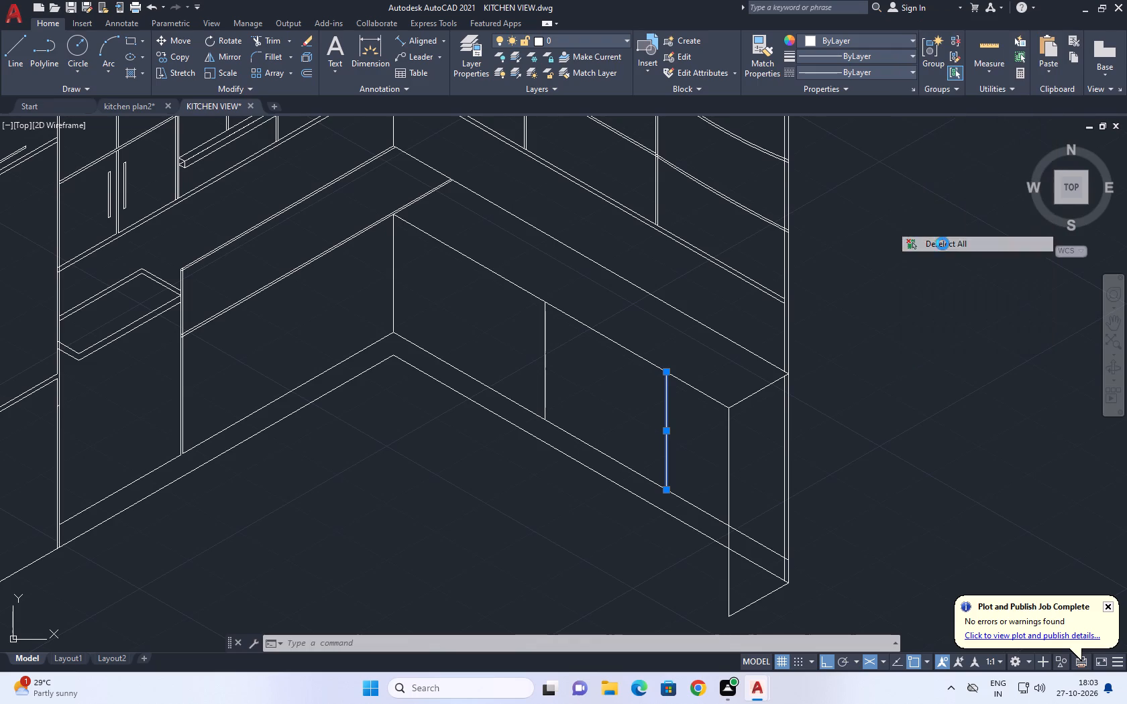
pyautogui.moveTo(837, 299); pyautogui.dragTo(793, 331, button='middle')
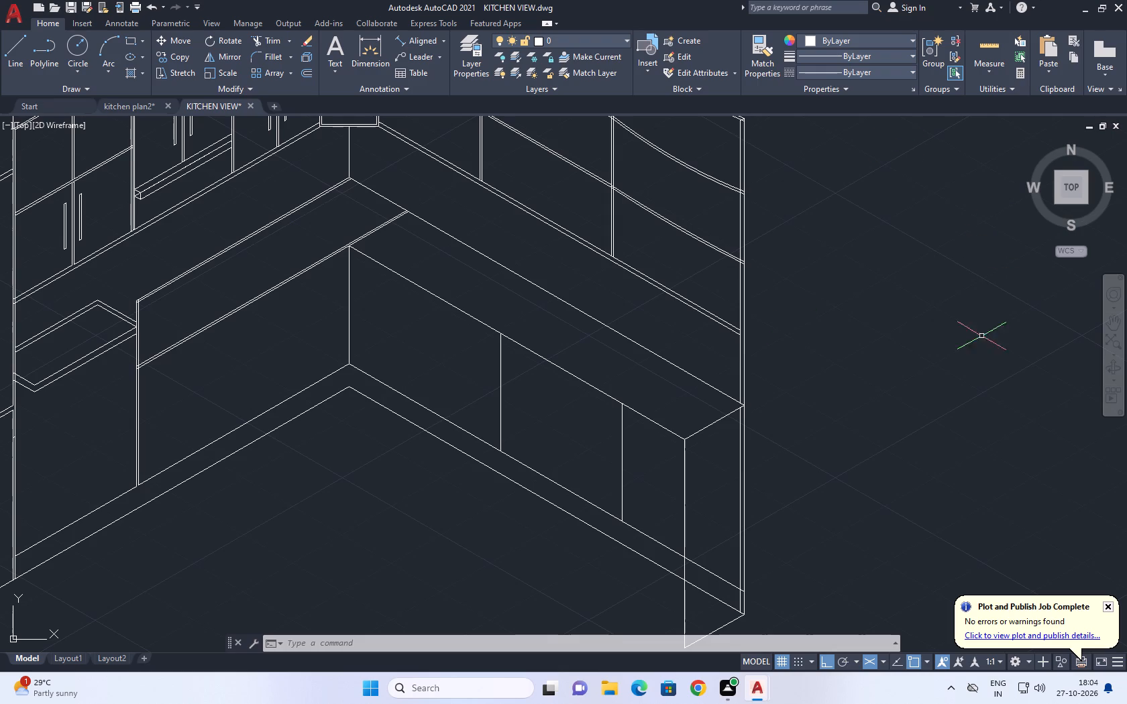
pyautogui.scroll(-1, 478, 438)
pyautogui.moveTo(495, 451); pyautogui.dragTo(629, 349, button='middle')
pyautogui.moveTo(581, 412); pyautogui.dragTo(661, 420, button='middle')
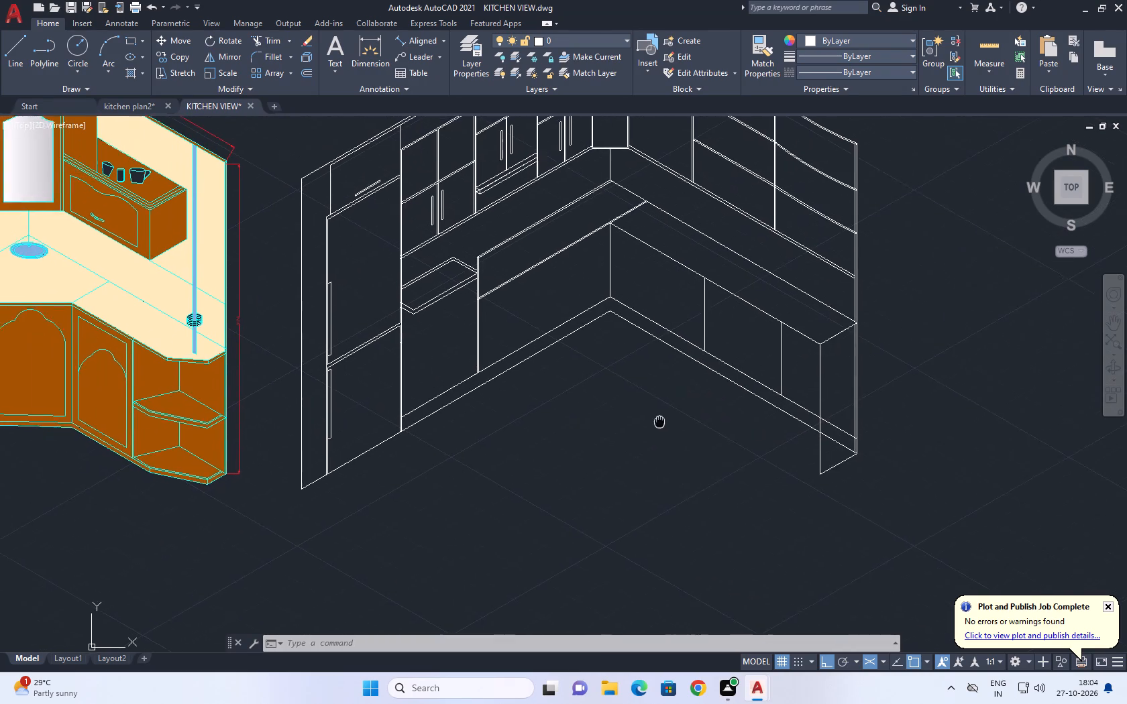
pyautogui.moveTo(661, 420); pyautogui.dragTo(669, 419, button='middle')
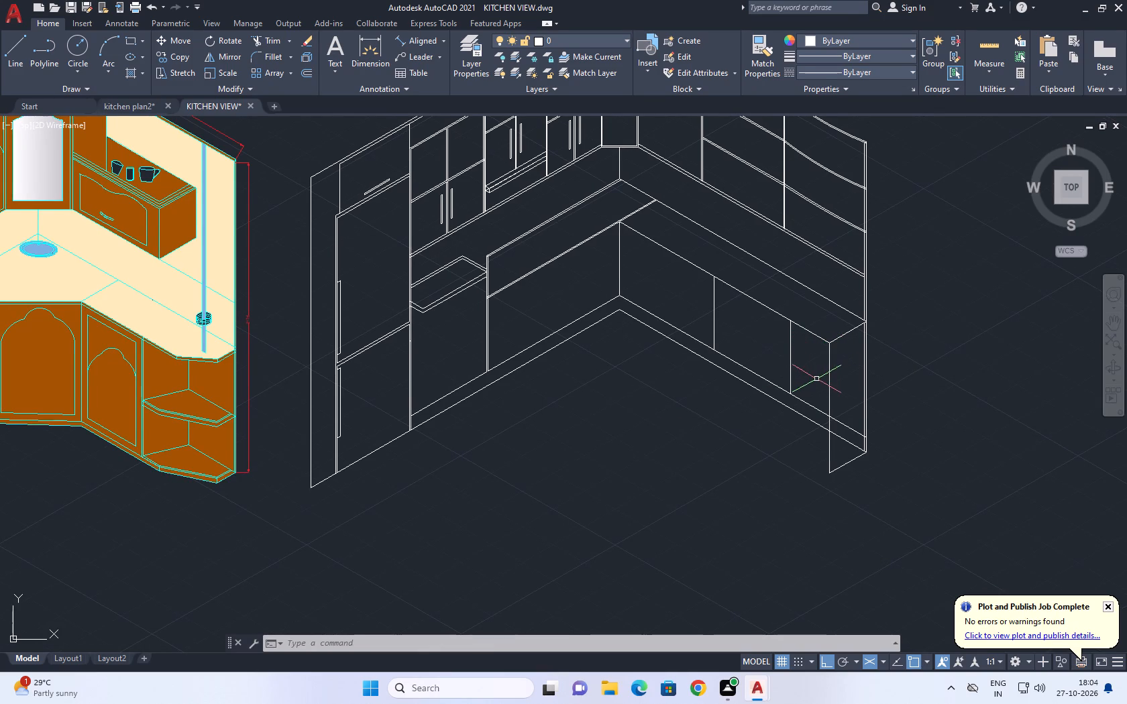
pyautogui.moveTo(817, 379); pyautogui.dragTo(872, 390, button='middle')
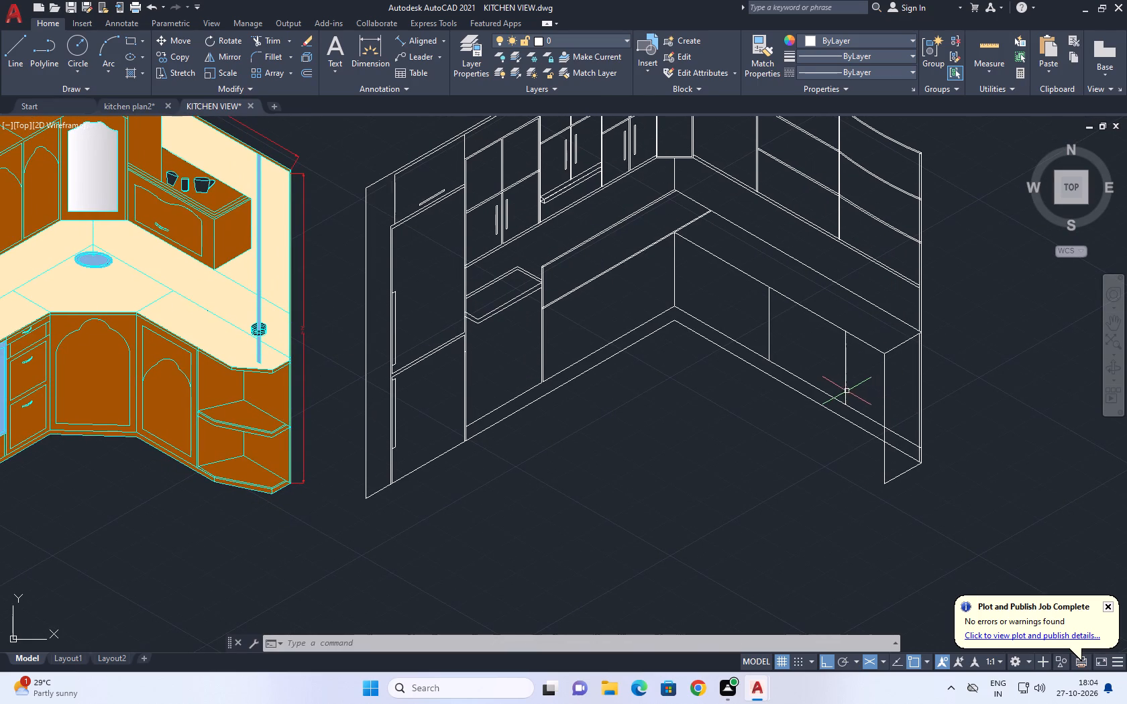
pyautogui.moveTo(777, 369); pyautogui.dragTo(785, 377, button='middle')
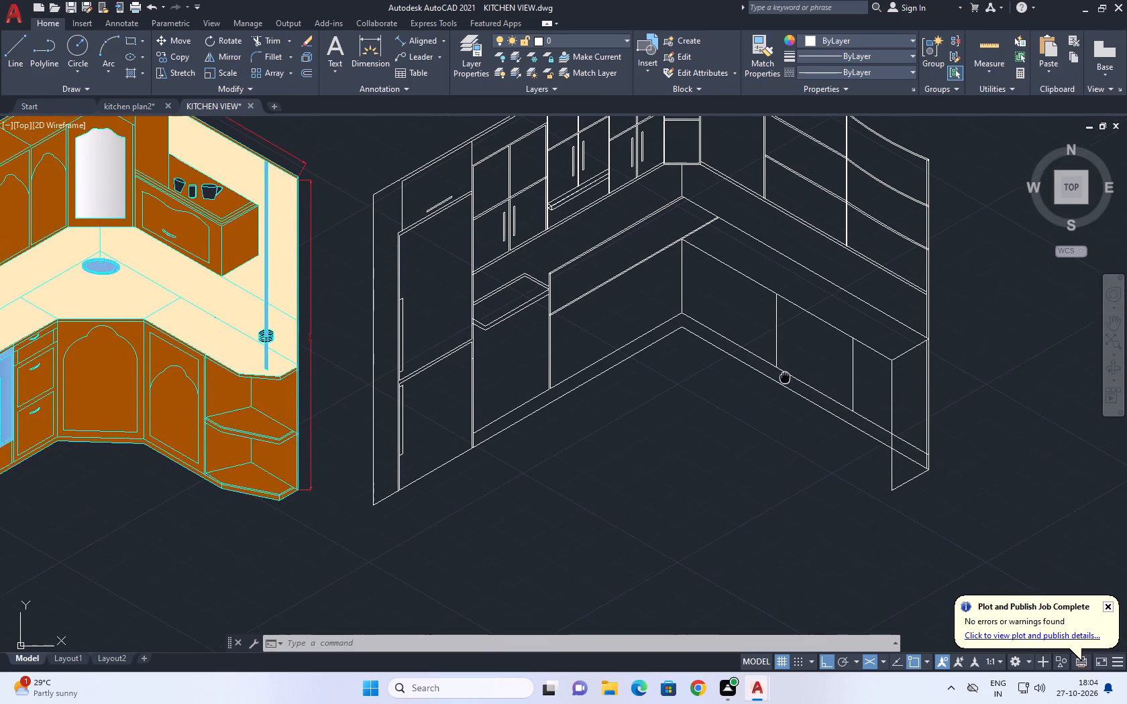
pyautogui.moveTo(785, 377); pyautogui.dragTo(794, 411, button='middle')
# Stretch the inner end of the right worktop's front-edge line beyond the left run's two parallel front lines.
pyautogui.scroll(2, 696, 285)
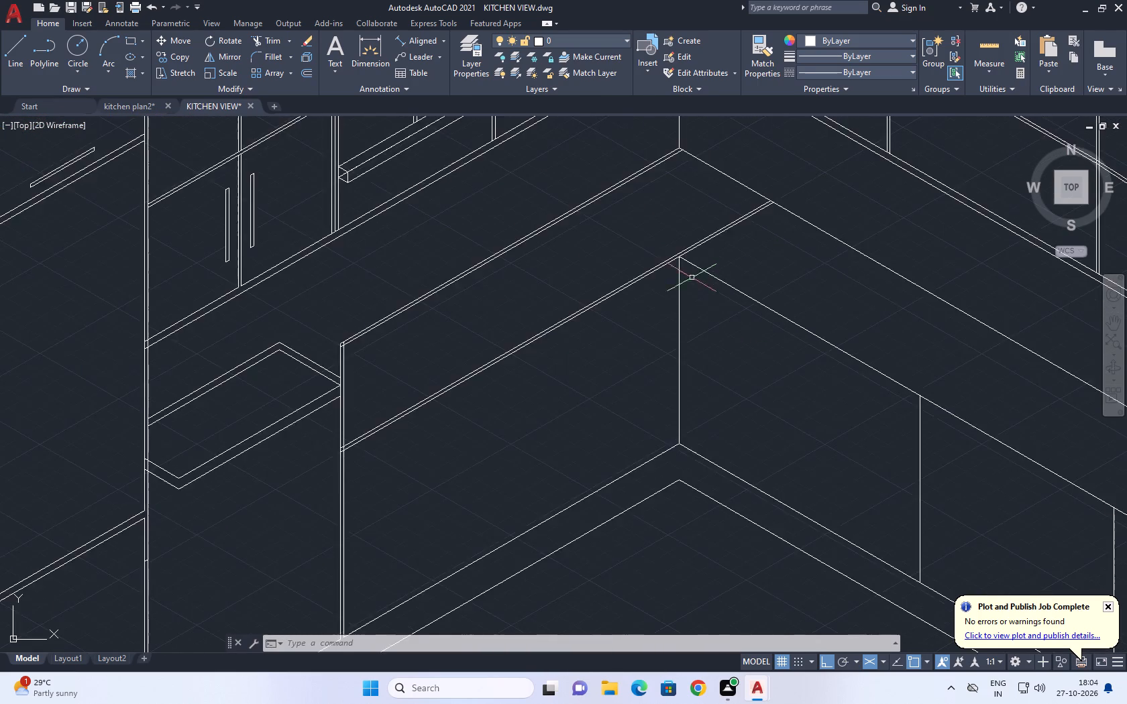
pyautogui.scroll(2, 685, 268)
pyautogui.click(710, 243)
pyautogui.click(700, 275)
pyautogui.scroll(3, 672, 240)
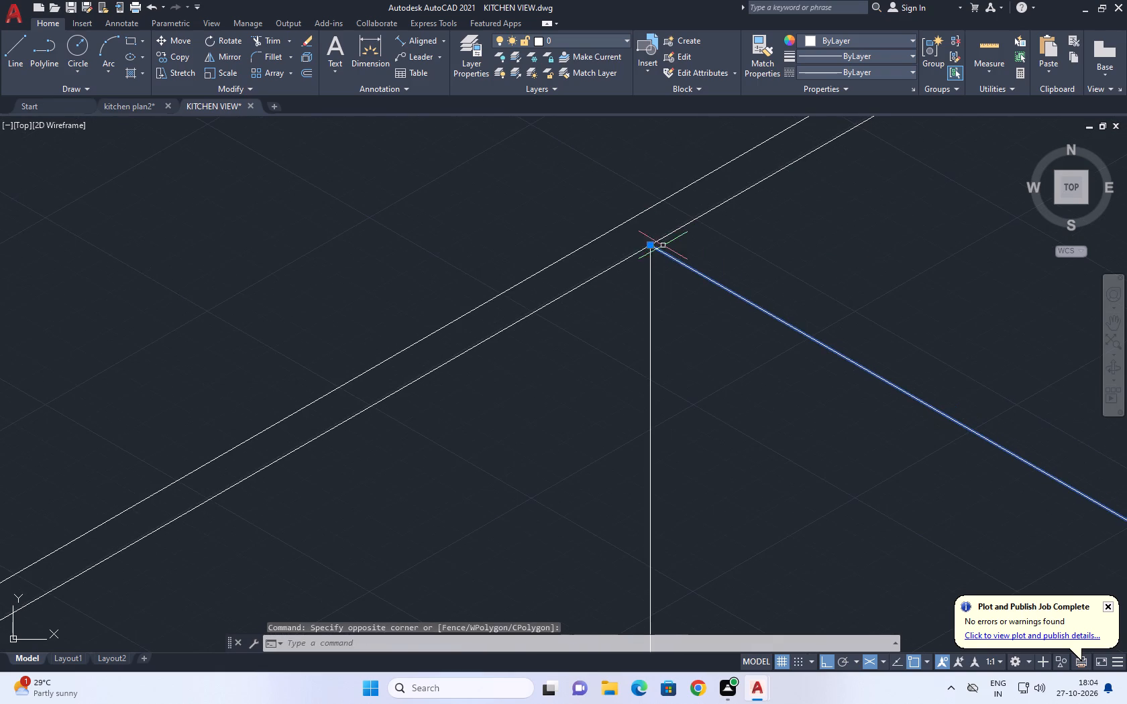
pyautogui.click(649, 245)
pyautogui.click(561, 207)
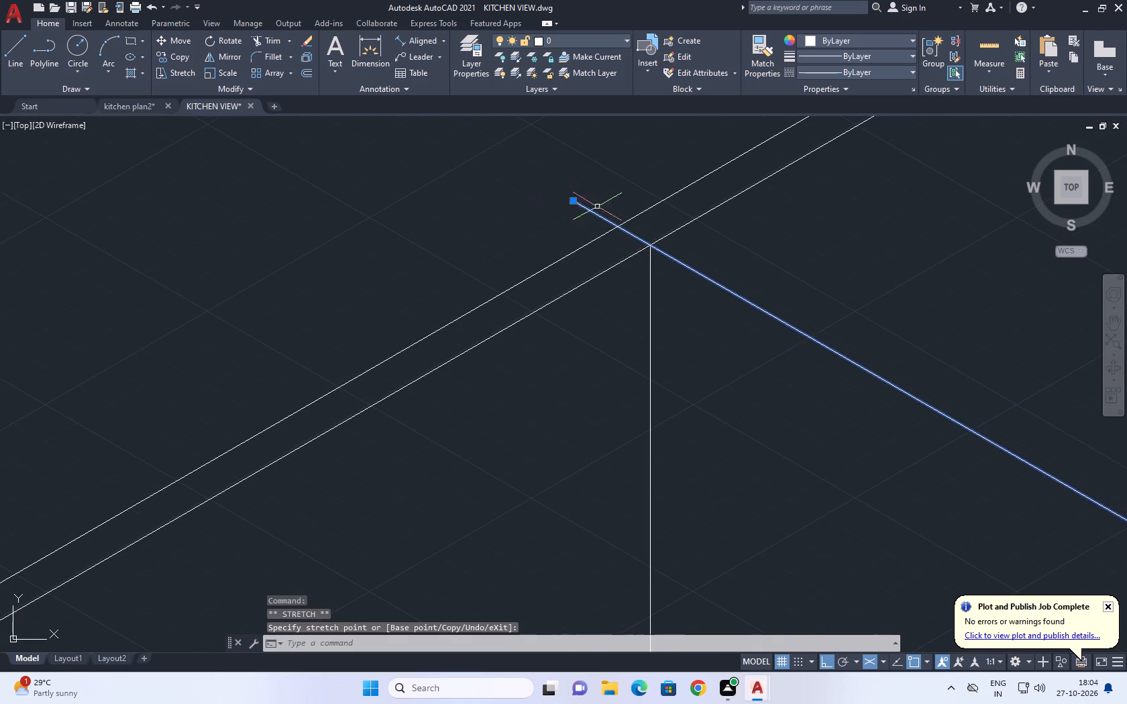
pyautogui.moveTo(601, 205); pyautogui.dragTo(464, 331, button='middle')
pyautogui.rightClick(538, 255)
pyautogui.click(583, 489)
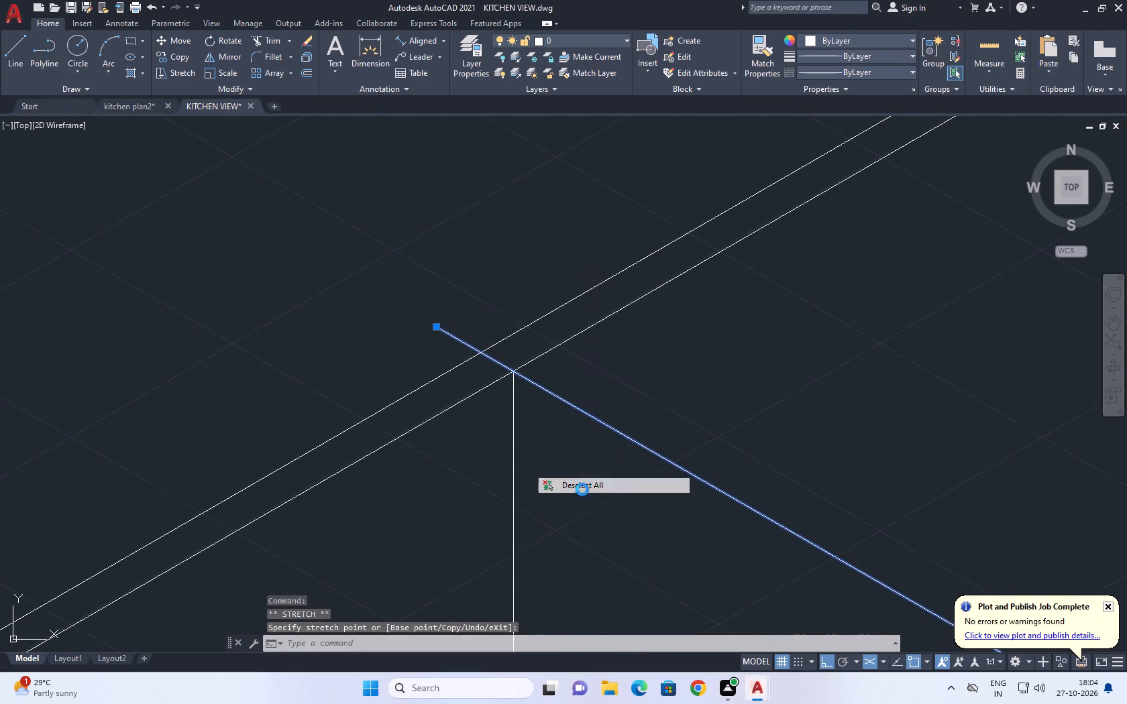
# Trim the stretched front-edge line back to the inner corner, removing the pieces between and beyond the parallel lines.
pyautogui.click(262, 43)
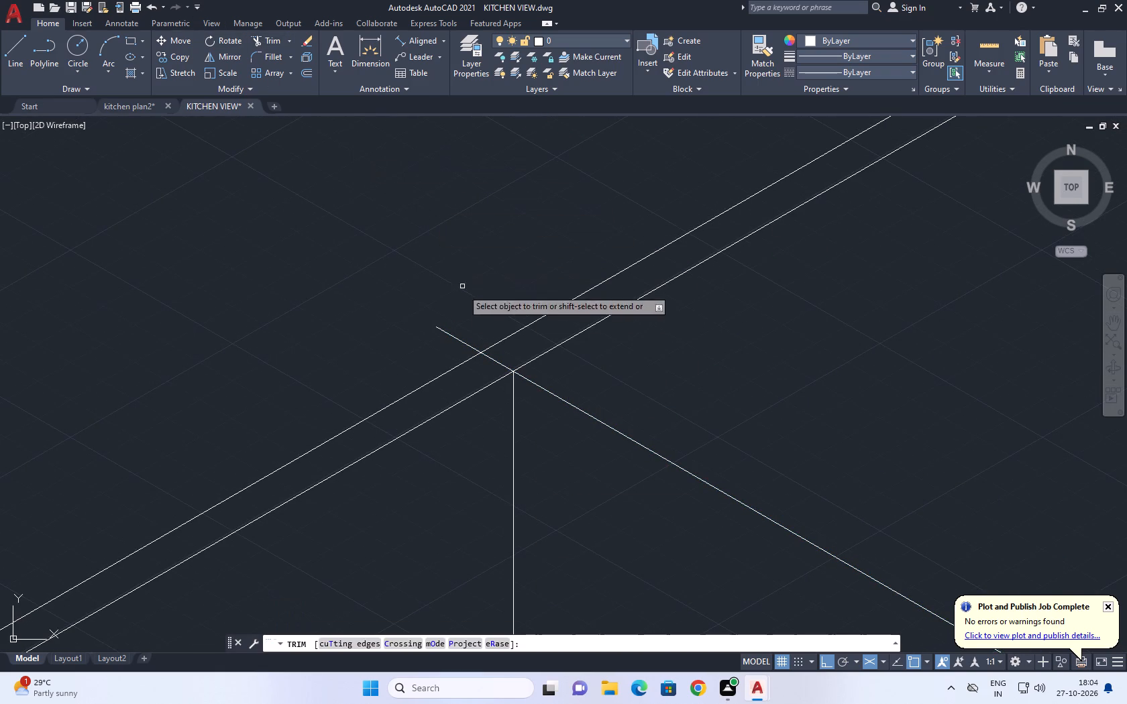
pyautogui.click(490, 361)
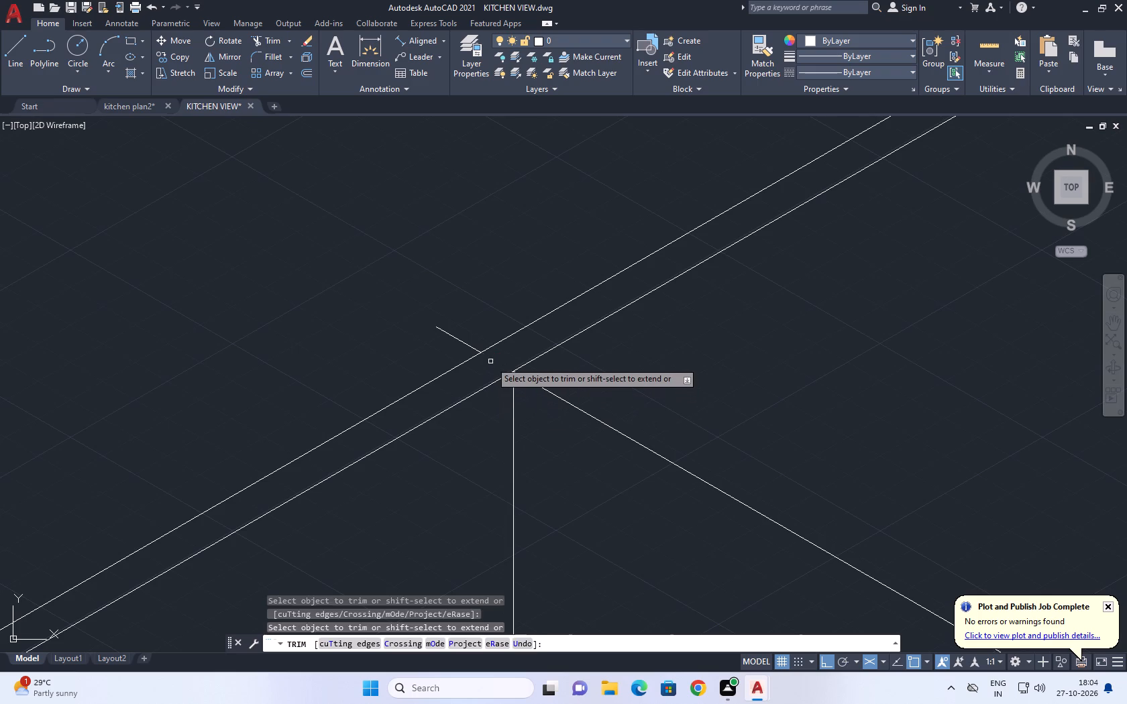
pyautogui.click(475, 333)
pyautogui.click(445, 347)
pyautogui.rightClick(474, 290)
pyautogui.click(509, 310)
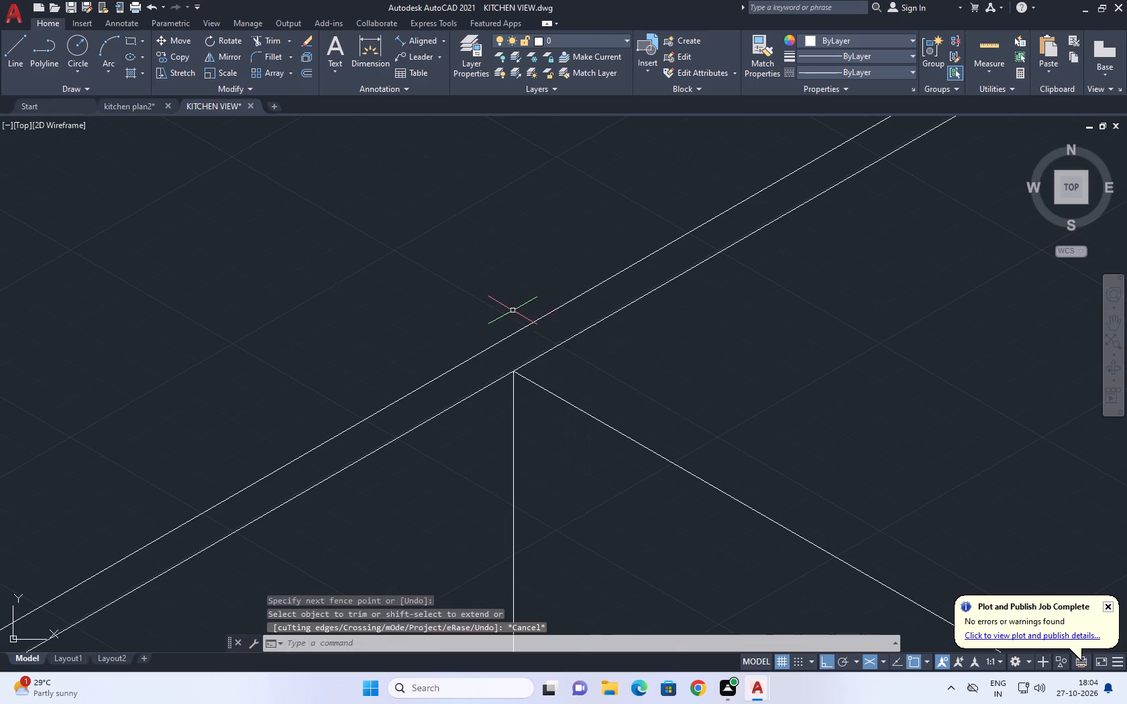
# Copy the right worktop run's front-edge line 10 units at 30° toward the back edge.
pyautogui.scroll(-4, 513, 310)
pyautogui.moveTo(681, 310); pyautogui.dragTo(566, 380, button='middle')
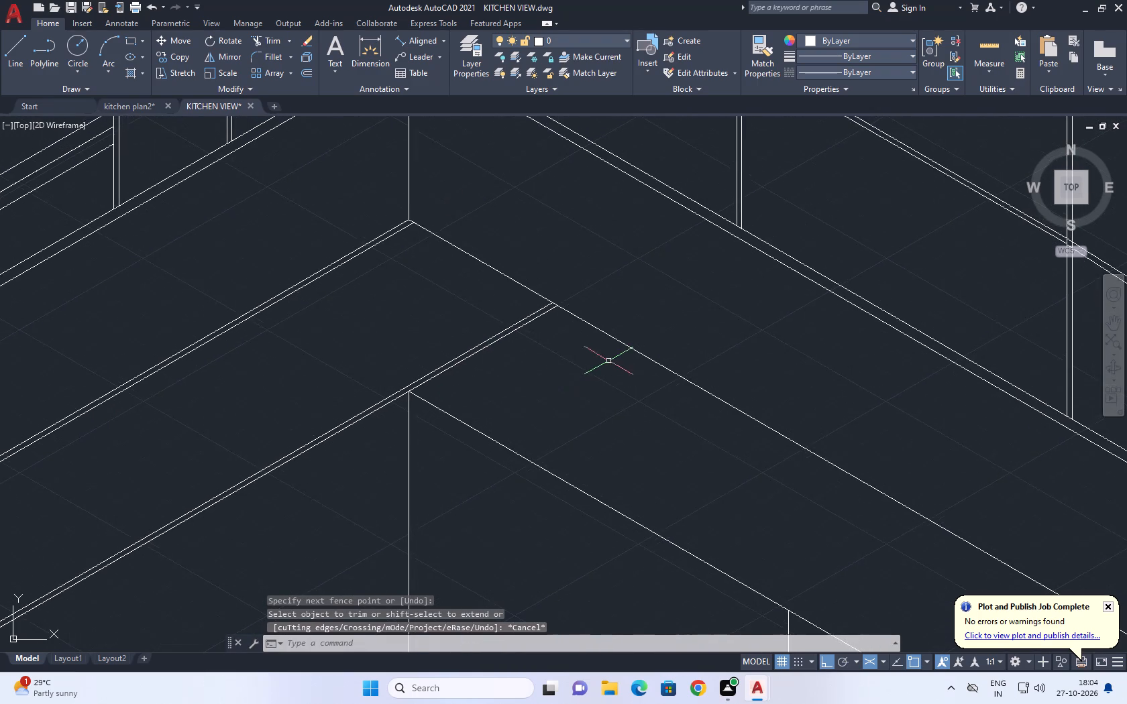
pyautogui.scroll(-2, 611, 356)
pyautogui.moveTo(674, 384); pyautogui.dragTo(612, 320, button='middle')
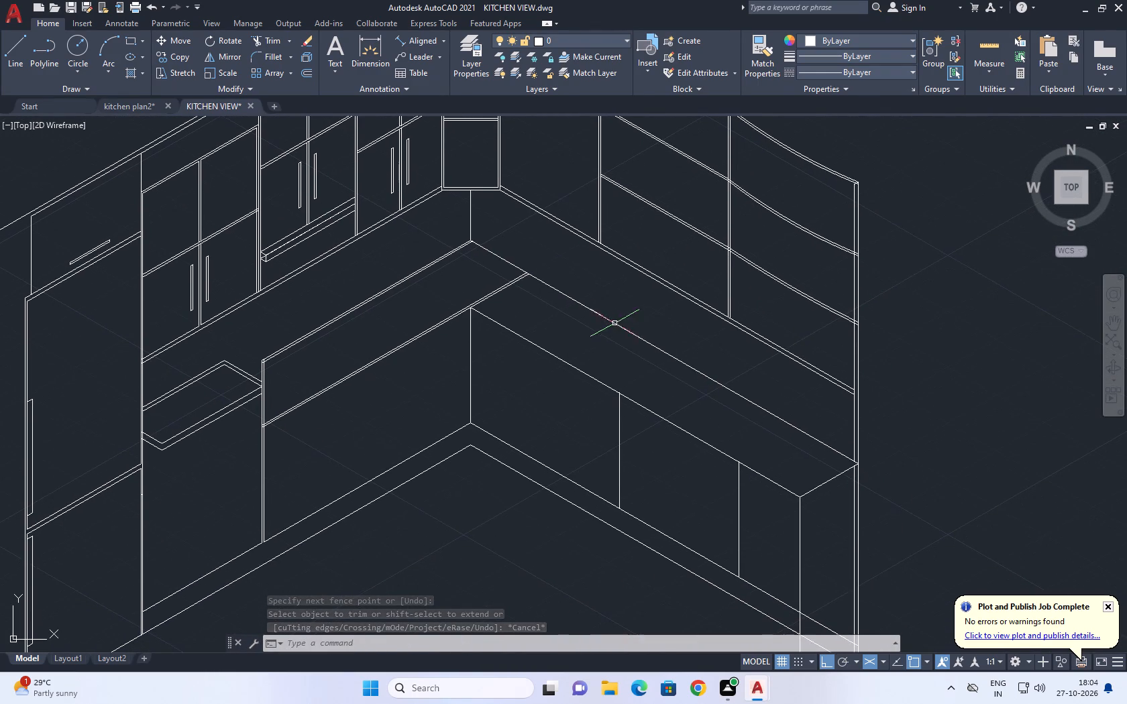
pyautogui.scroll(3, 864, 468)
pyautogui.moveTo(788, 454); pyautogui.dragTo(871, 447, button='middle')
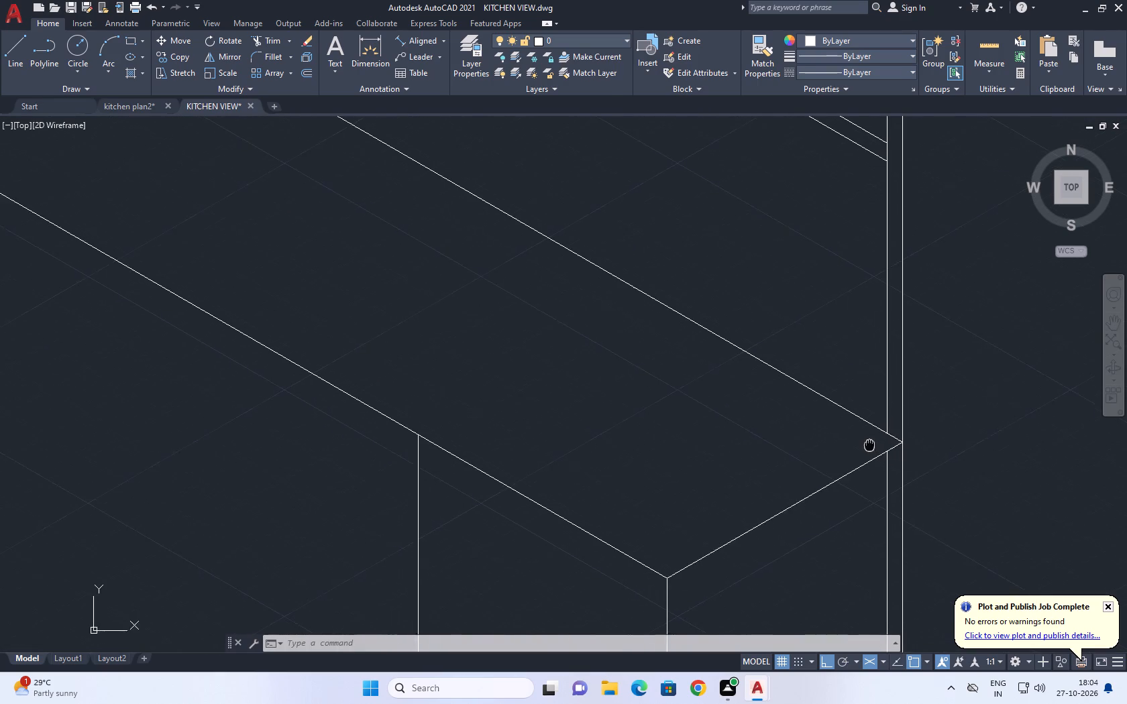
pyautogui.moveTo(871, 447); pyautogui.dragTo(883, 459, button='middle')
pyautogui.scroll(-2, 571, 379)
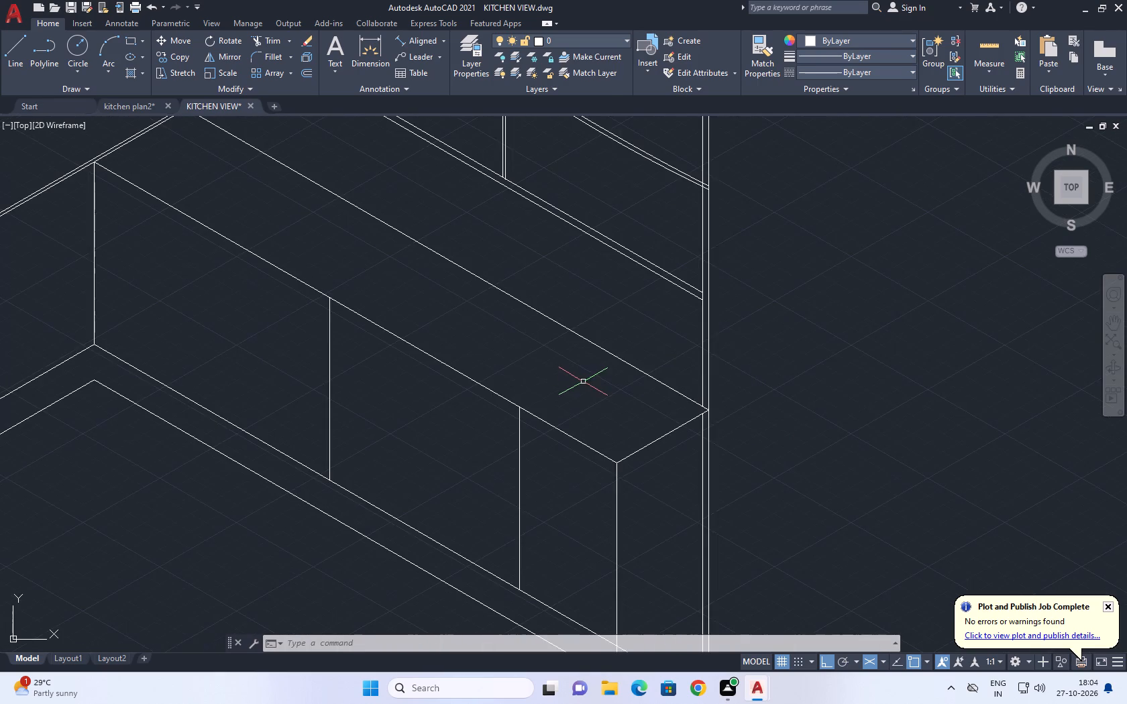
pyautogui.moveTo(585, 384); pyautogui.dragTo(889, 415, button='middle')
pyautogui.click(515, 256)
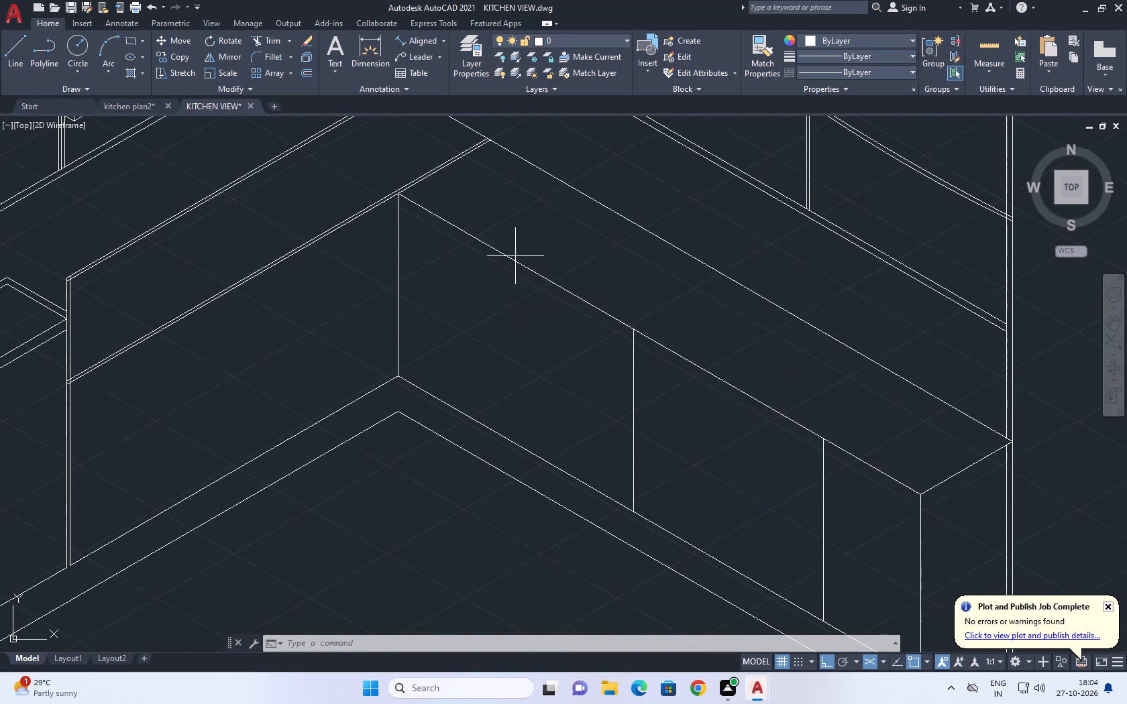
pyautogui.click(498, 265)
pyautogui.moveTo(500, 261); pyautogui.dragTo(502, 359, button='middle')
pyautogui.write('CO')
pyautogui.press('space')
pyautogui.scroll(1, 528, 372)
pyautogui.click(544, 369)
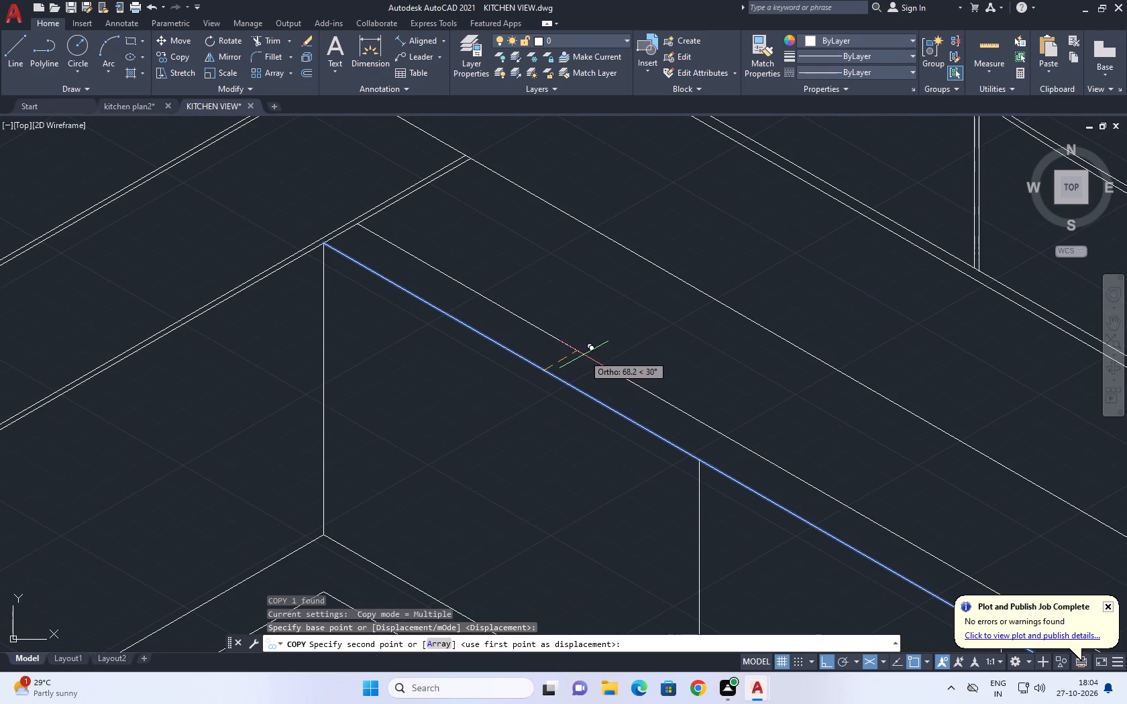
pyautogui.write('10')
pyautogui.press('space')
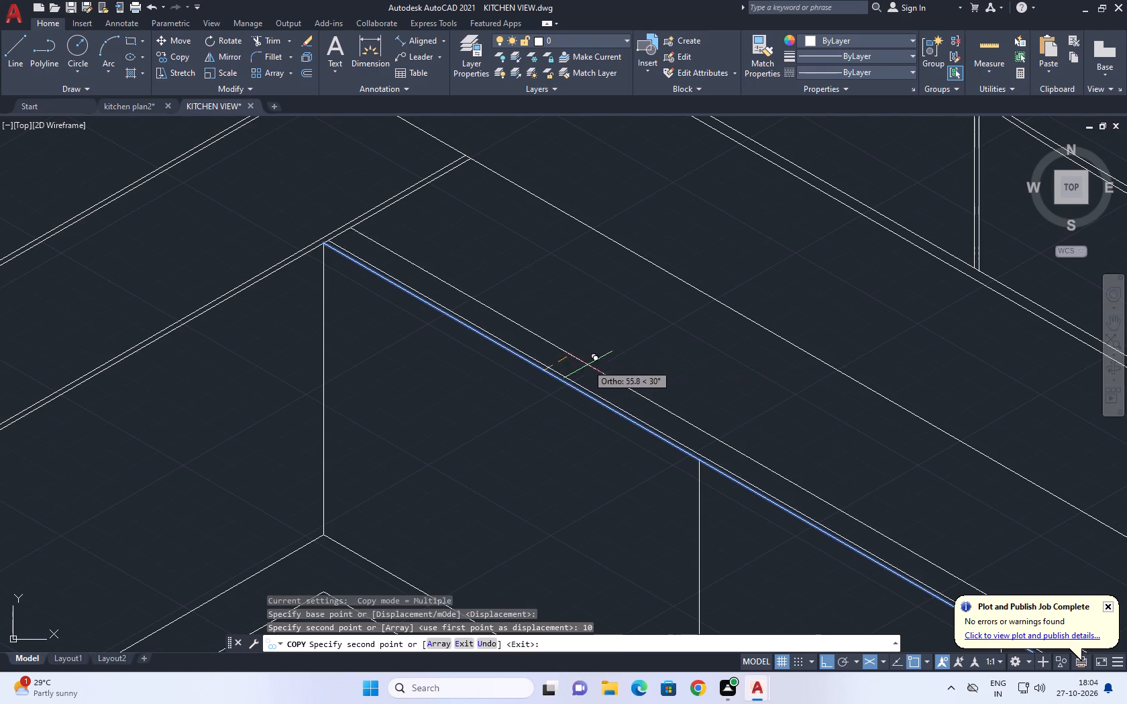
pyautogui.scroll(-2, 588, 365)
pyautogui.press('Escape')
# Copy the outer end edge line of the right worktop 10 units along the run toward the inner corner.
pyautogui.scroll(2, 839, 500)
pyautogui.click(841, 500)
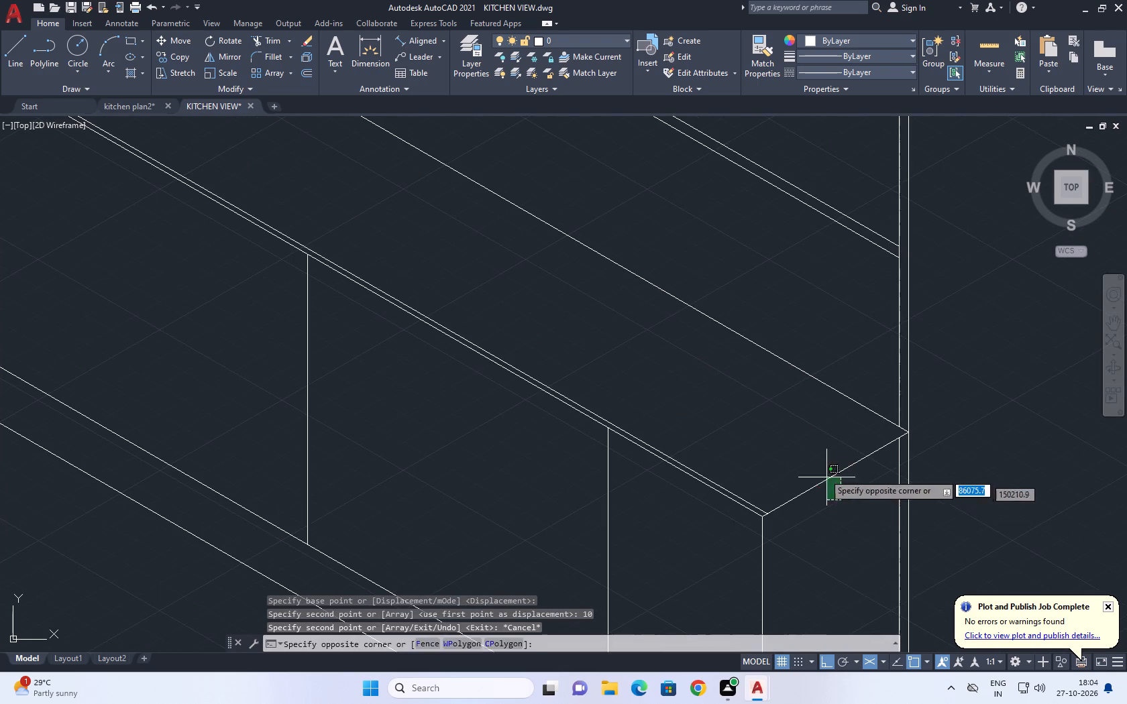
pyautogui.click(818, 463)
pyautogui.press('c')
pyautogui.write('O')
pyautogui.press('space')
pyautogui.click(804, 455)
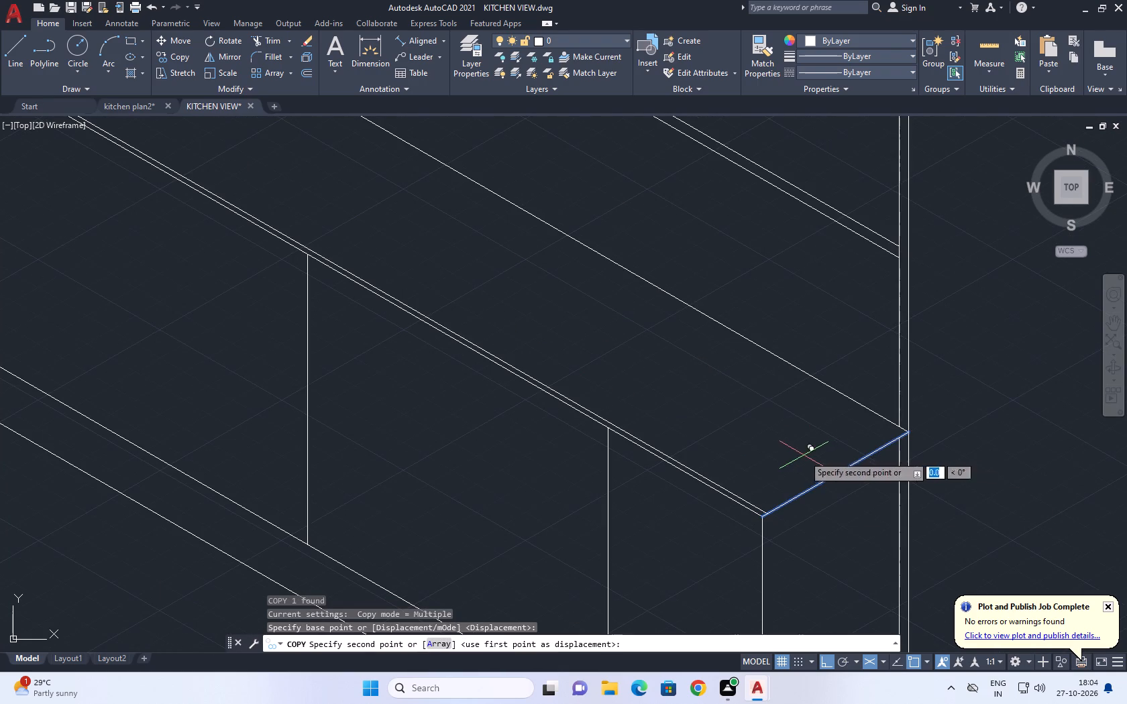
pyautogui.write('10')
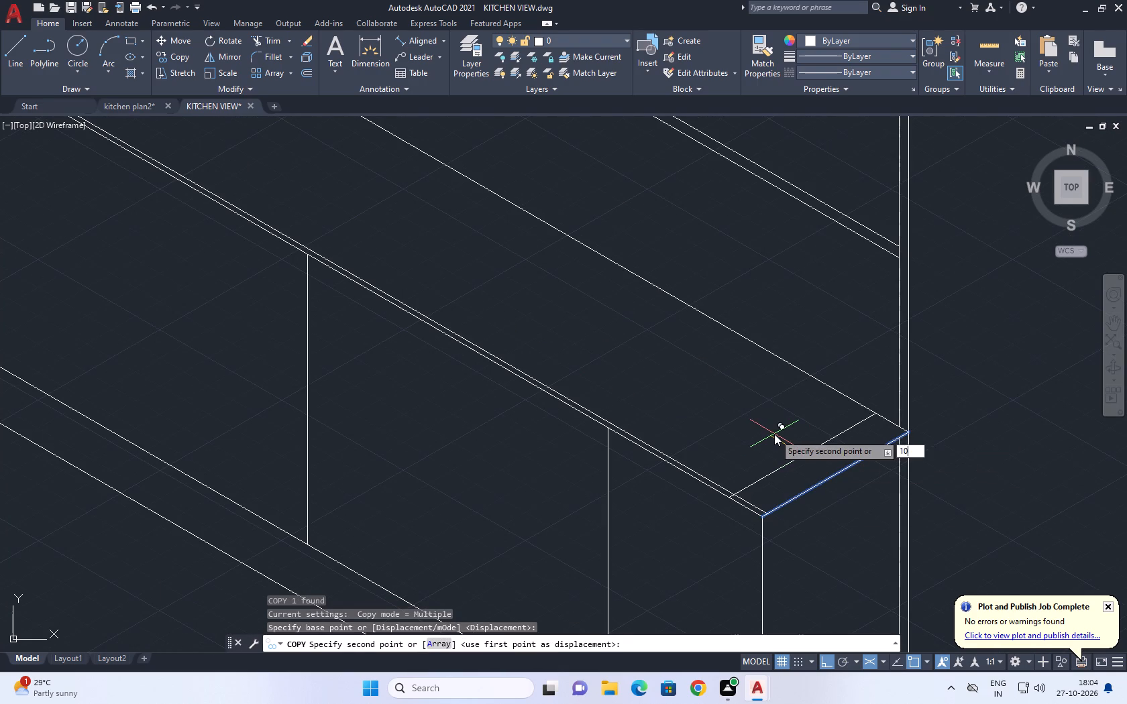
pyautogui.press('space')
pyautogui.press('Escape')
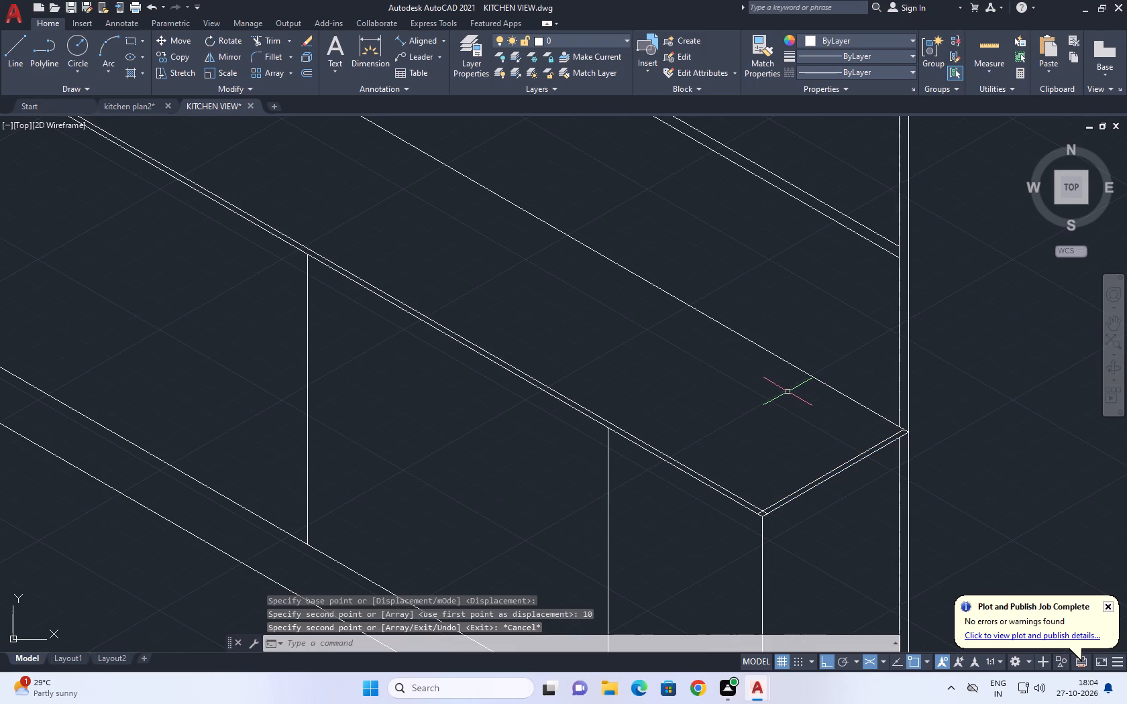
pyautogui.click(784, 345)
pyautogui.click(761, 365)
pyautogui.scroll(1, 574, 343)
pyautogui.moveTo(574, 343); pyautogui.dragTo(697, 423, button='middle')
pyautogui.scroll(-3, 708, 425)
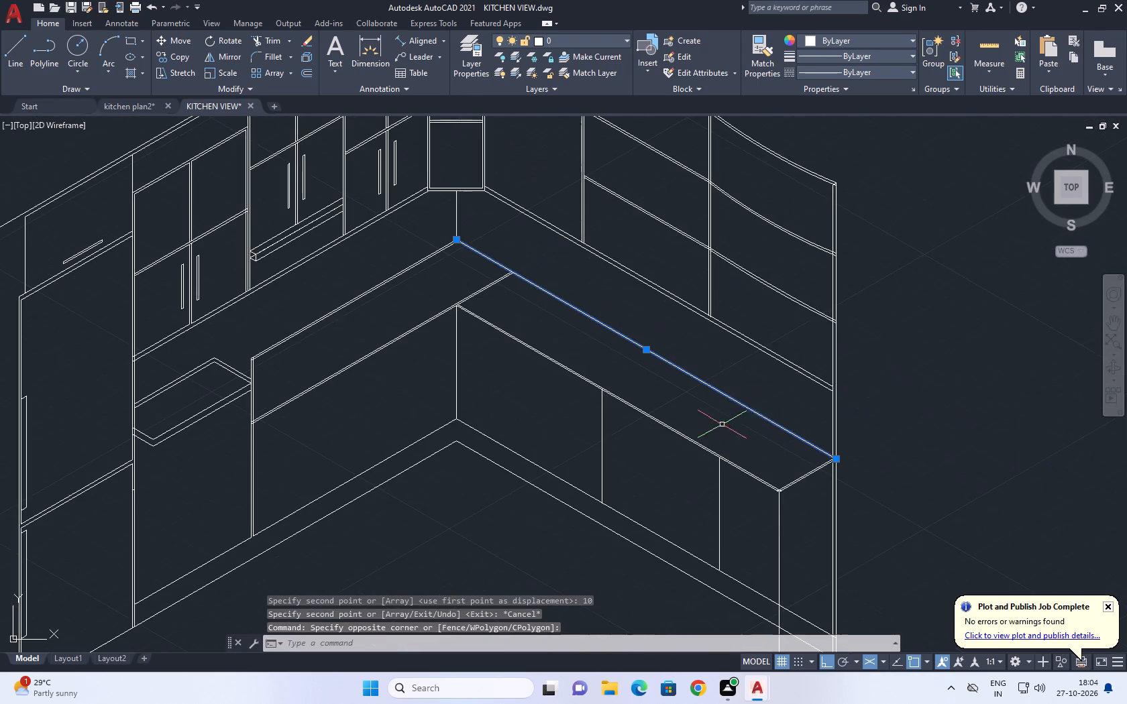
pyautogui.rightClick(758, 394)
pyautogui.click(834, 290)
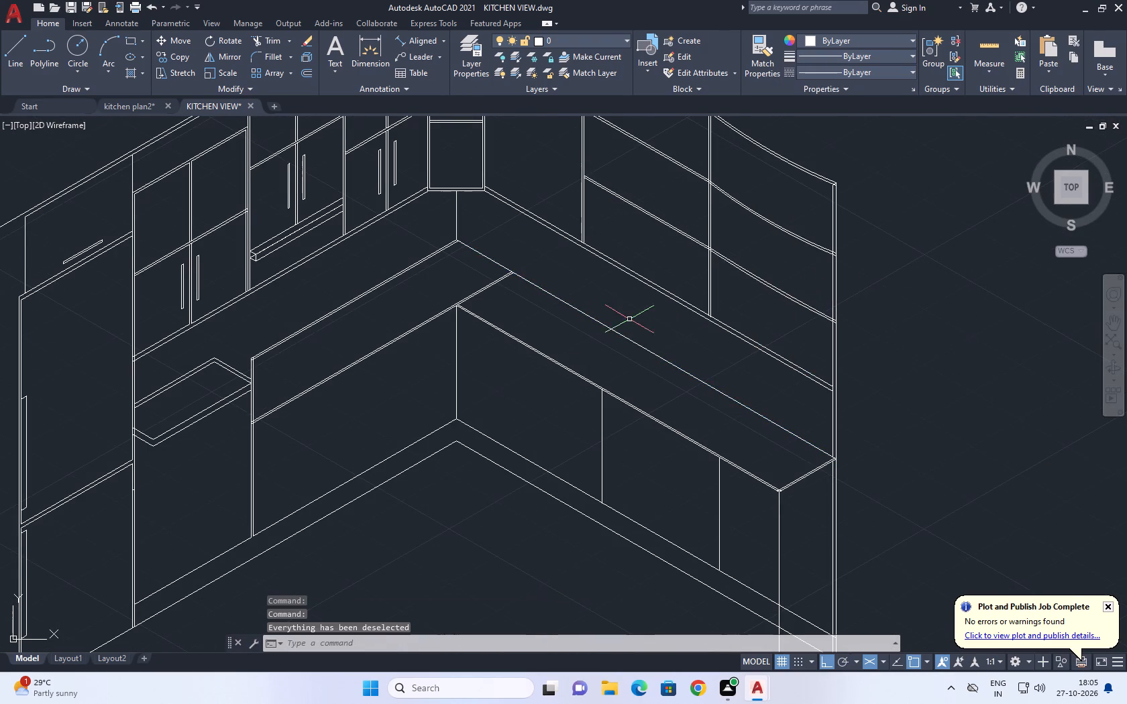
# Trim the overlapping ends of the two inner copied edge lines where they cross at the right worktop's outer front corner.
pyautogui.moveTo(623, 333); pyautogui.dragTo(633, 365, button='middle')
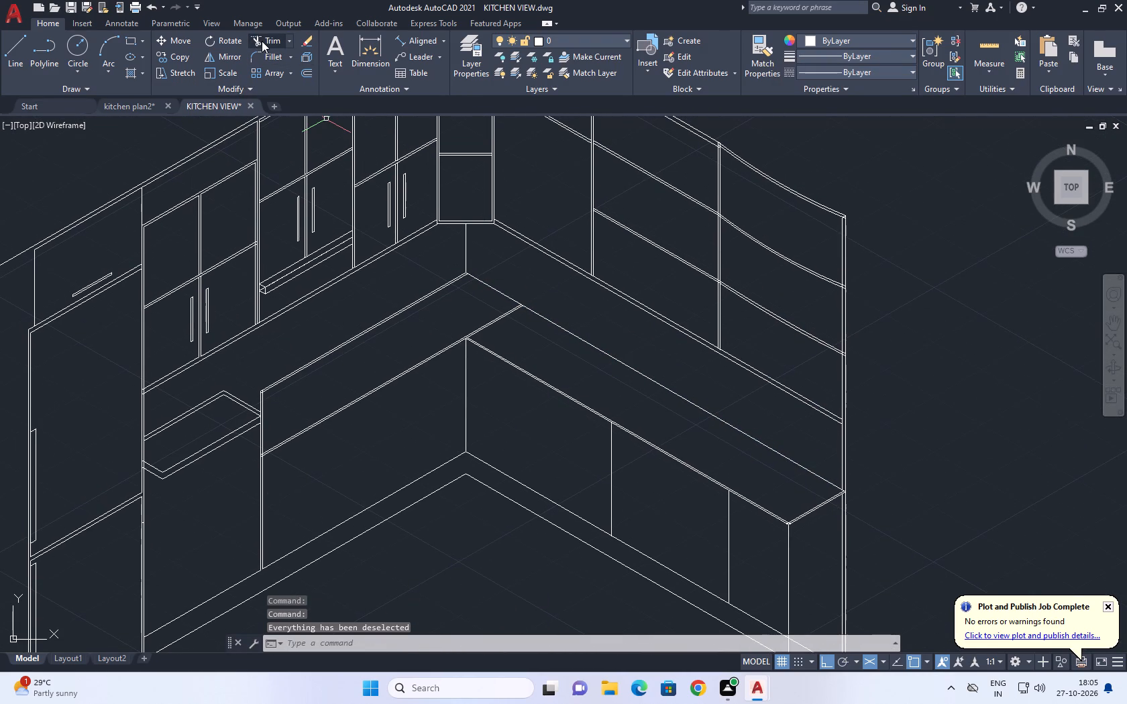
pyautogui.click(262, 41)
pyautogui.scroll(5, 797, 530)
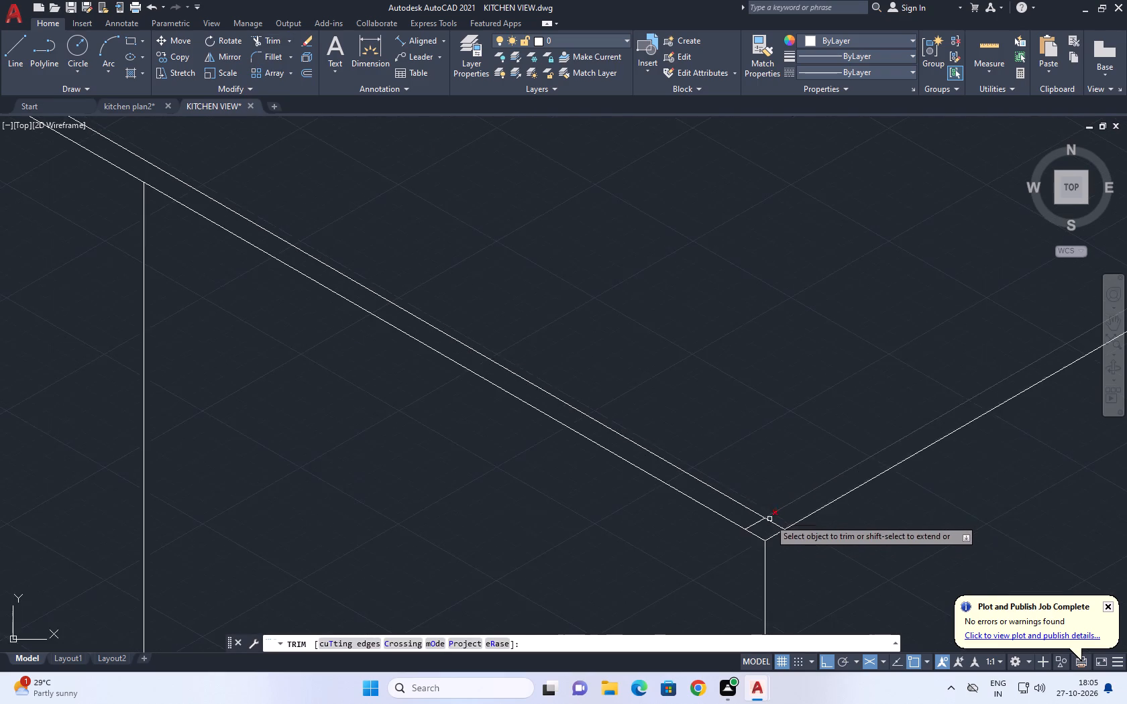
pyautogui.scroll(4, 768, 520)
pyautogui.click(779, 522)
pyautogui.click(693, 519)
pyautogui.scroll(-9, 743, 522)
pyautogui.moveTo(423, 341); pyautogui.dragTo(547, 492, button='middle')
pyautogui.moveTo(172, 254); pyautogui.dragTo(492, 471, button='middle')
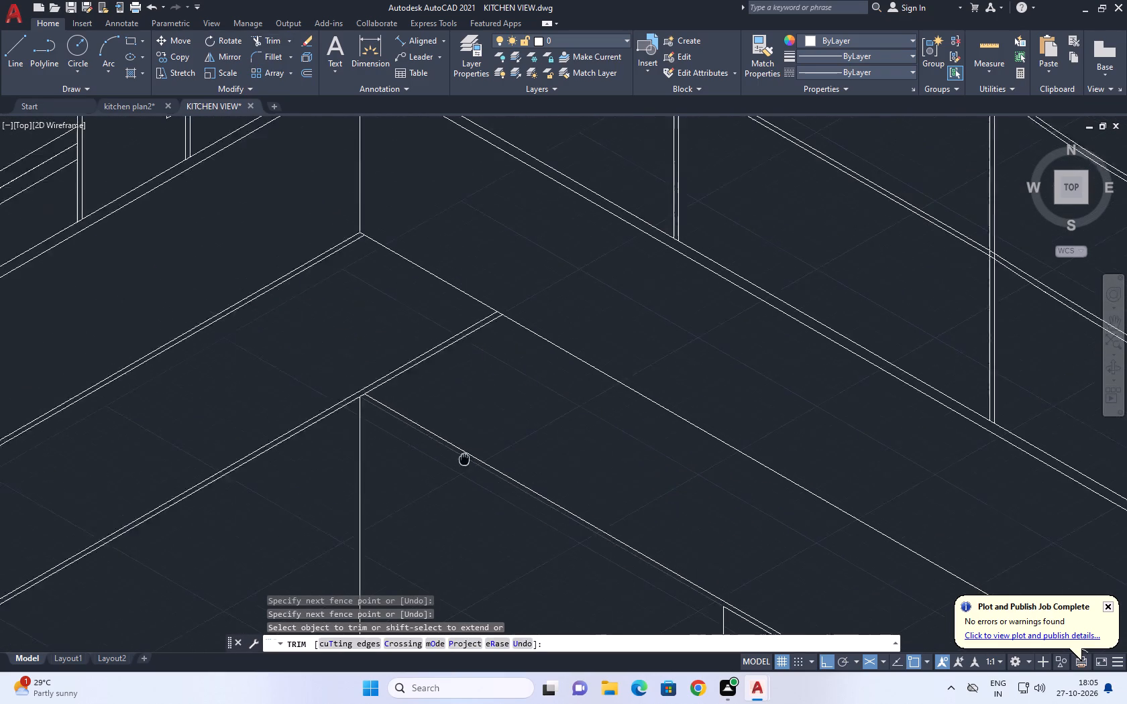
pyautogui.moveTo(492, 471); pyautogui.dragTo(557, 506, button='middle')
pyautogui.scroll(3, 467, 449)
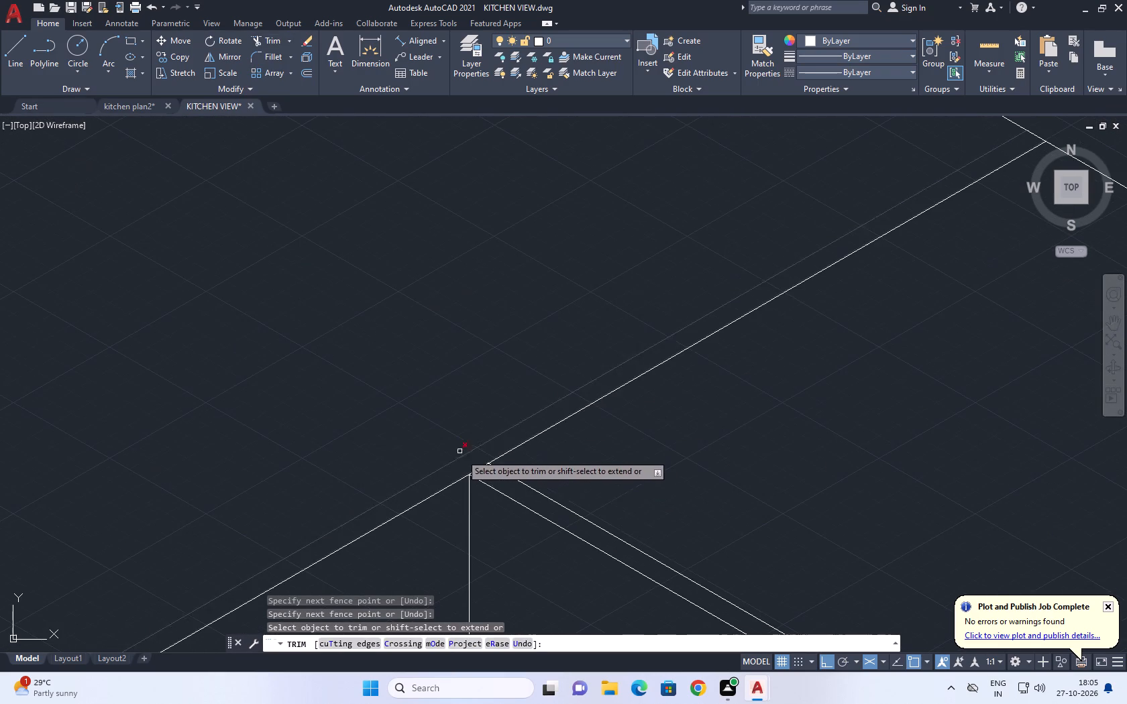
pyautogui.moveTo(529, 296); pyautogui.dragTo(495, 363, button='middle')
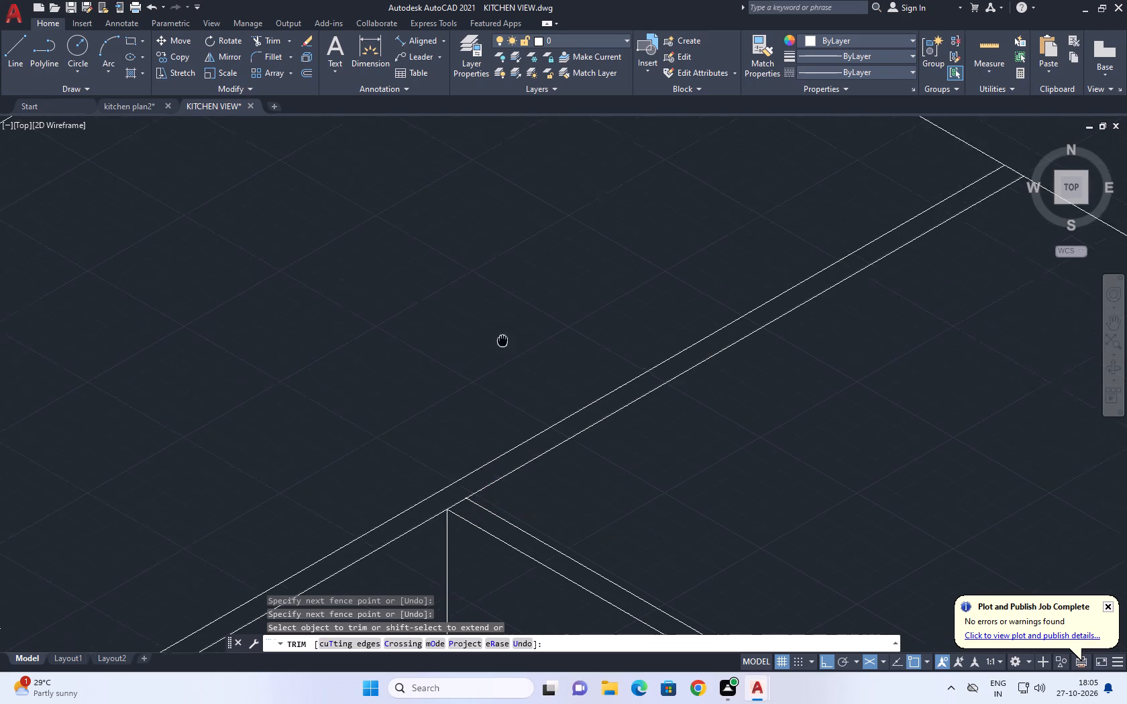
pyautogui.moveTo(495, 363); pyautogui.dragTo(483, 420, button='middle')
pyautogui.scroll(-3, 481, 428)
pyautogui.rightClick(533, 278)
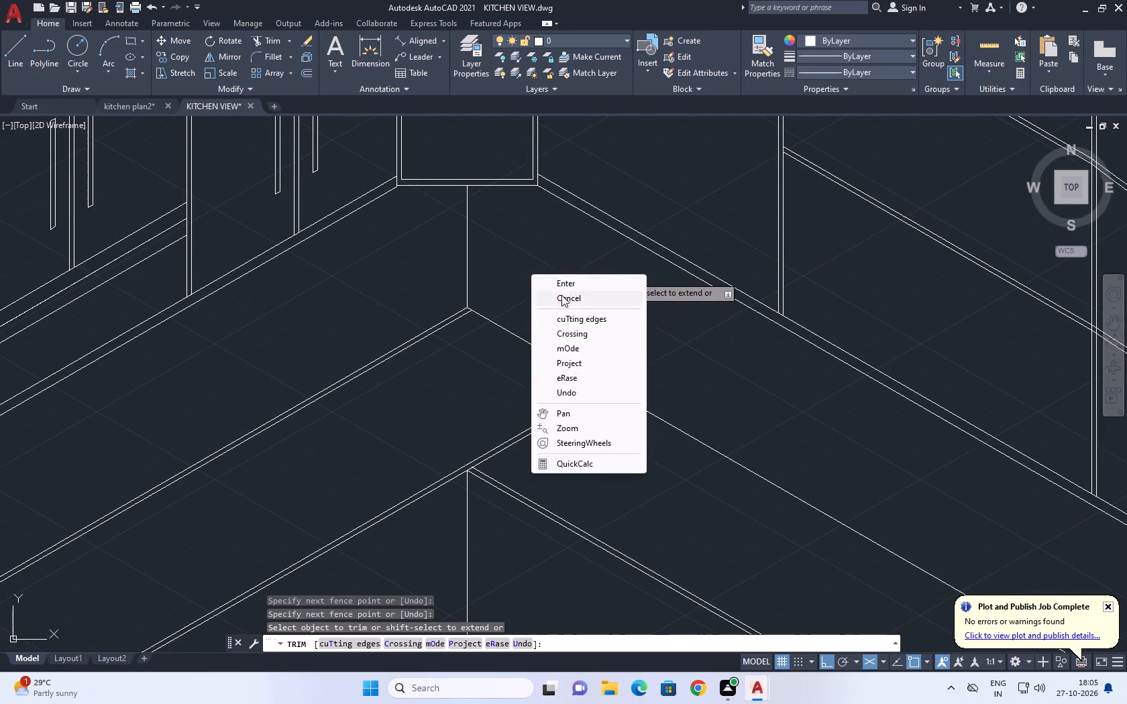
pyautogui.click(565, 298)
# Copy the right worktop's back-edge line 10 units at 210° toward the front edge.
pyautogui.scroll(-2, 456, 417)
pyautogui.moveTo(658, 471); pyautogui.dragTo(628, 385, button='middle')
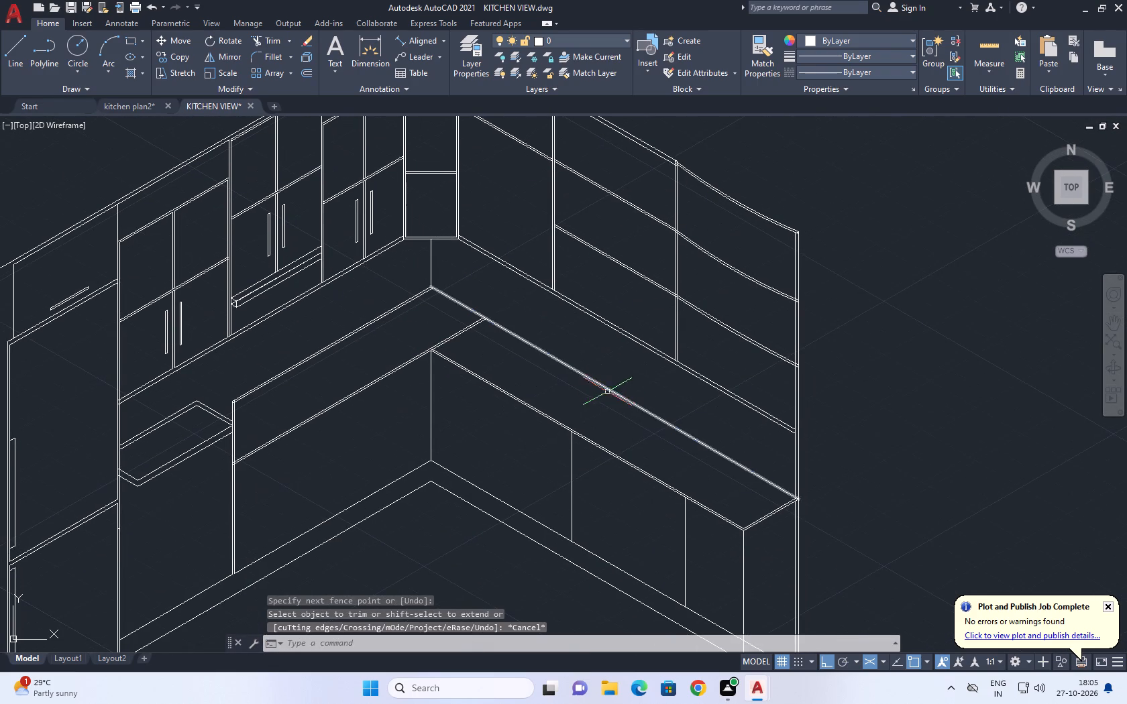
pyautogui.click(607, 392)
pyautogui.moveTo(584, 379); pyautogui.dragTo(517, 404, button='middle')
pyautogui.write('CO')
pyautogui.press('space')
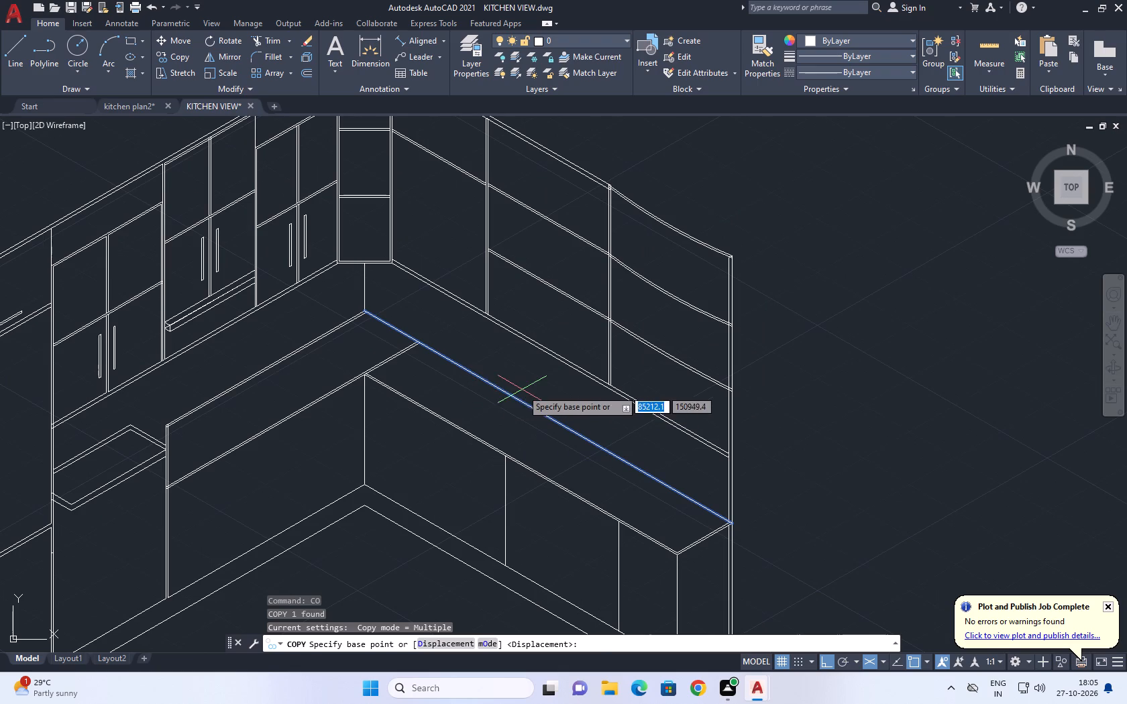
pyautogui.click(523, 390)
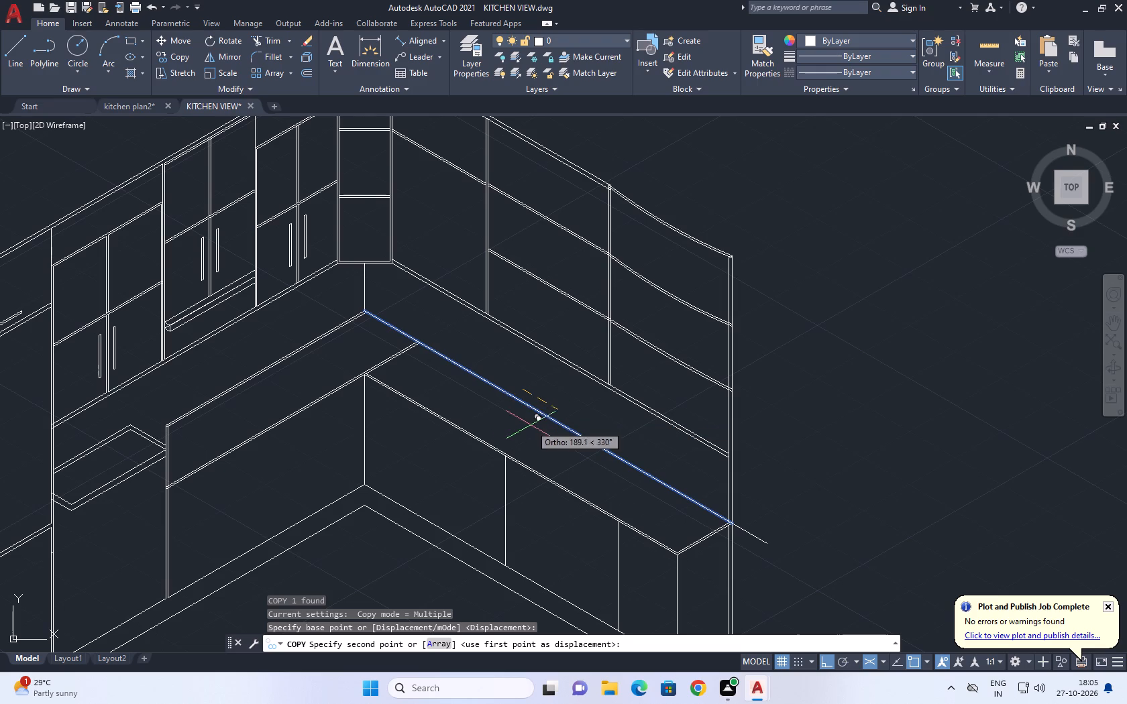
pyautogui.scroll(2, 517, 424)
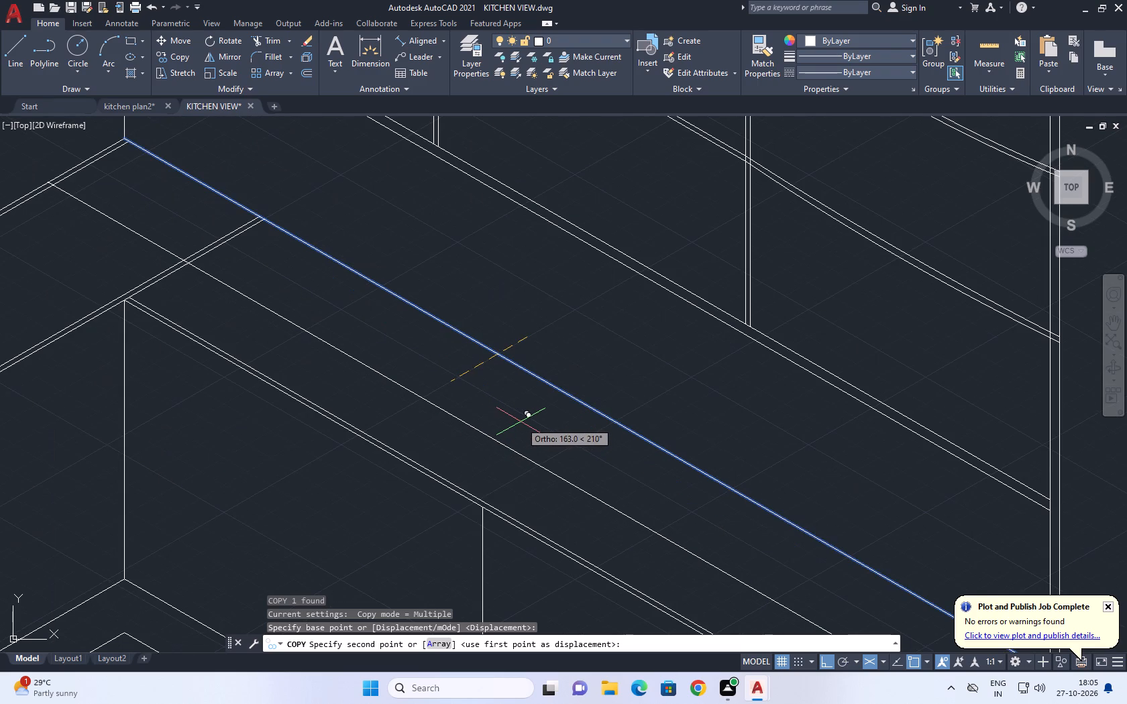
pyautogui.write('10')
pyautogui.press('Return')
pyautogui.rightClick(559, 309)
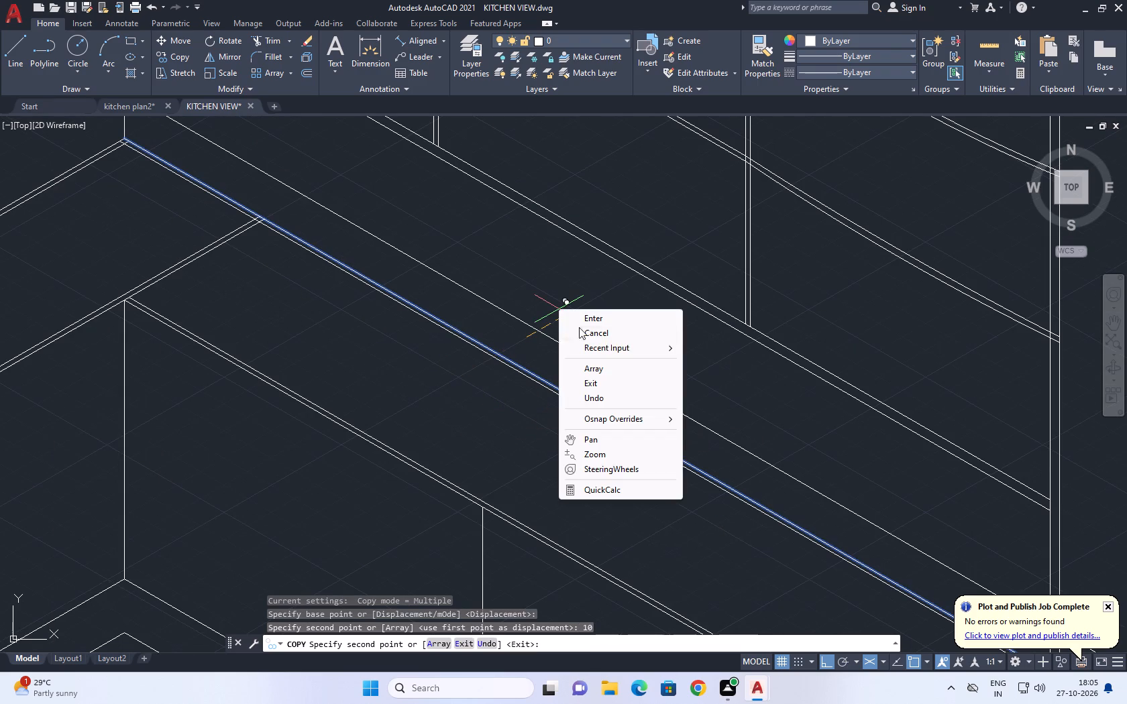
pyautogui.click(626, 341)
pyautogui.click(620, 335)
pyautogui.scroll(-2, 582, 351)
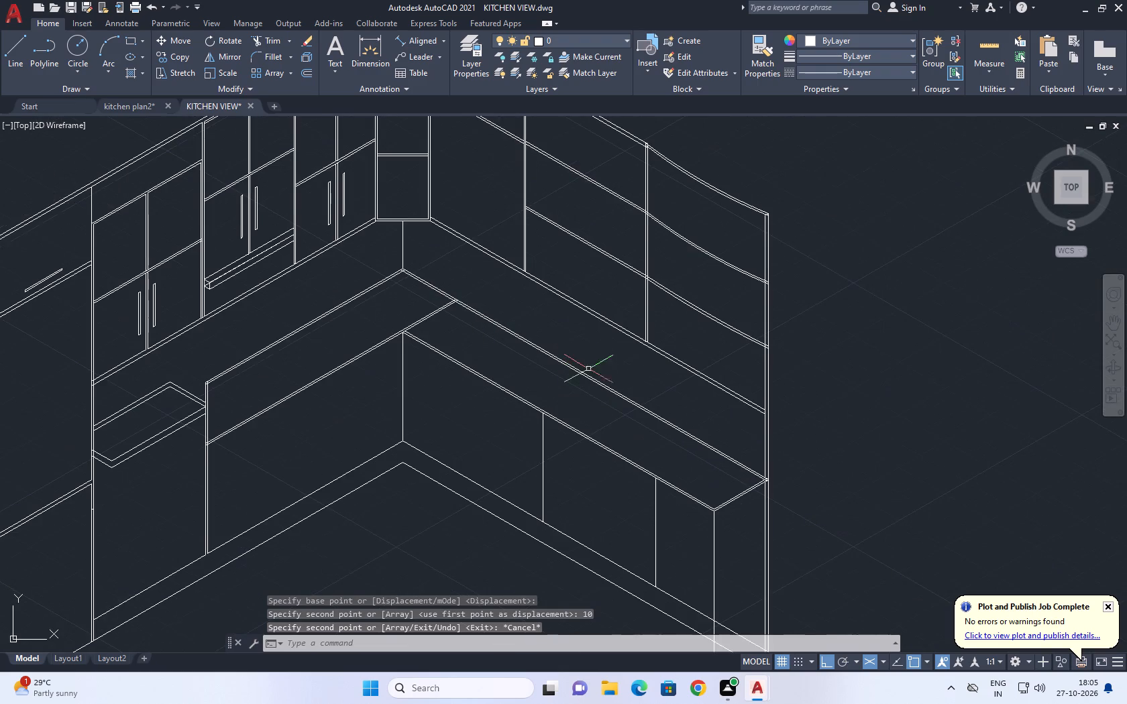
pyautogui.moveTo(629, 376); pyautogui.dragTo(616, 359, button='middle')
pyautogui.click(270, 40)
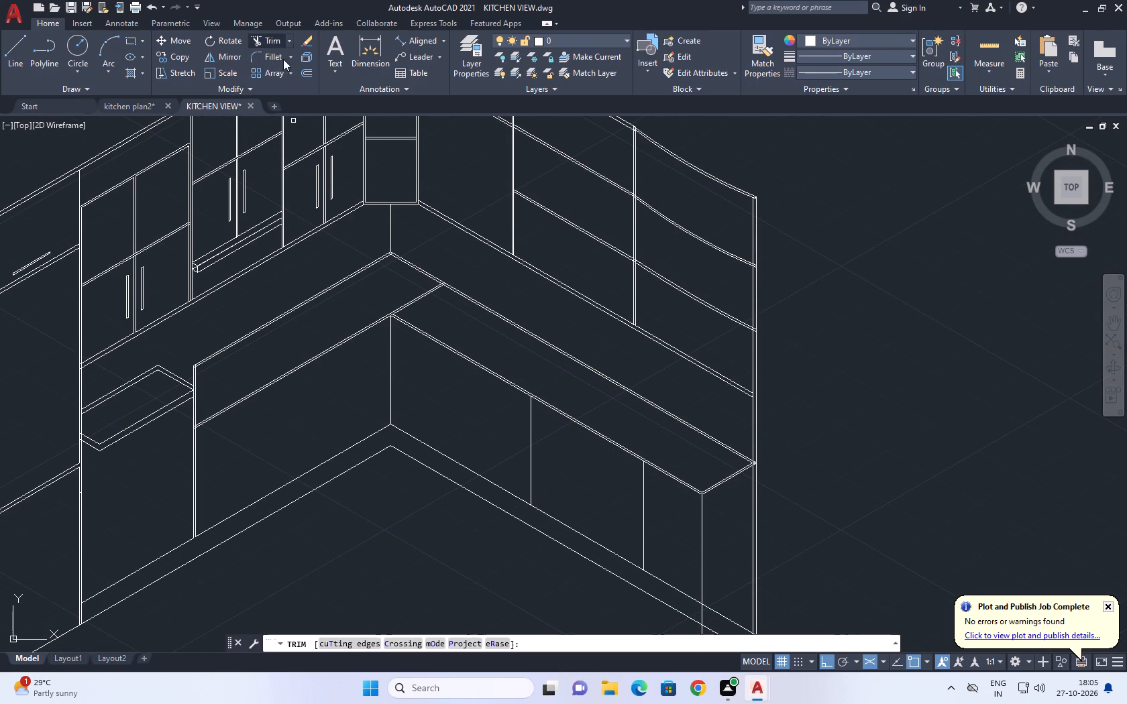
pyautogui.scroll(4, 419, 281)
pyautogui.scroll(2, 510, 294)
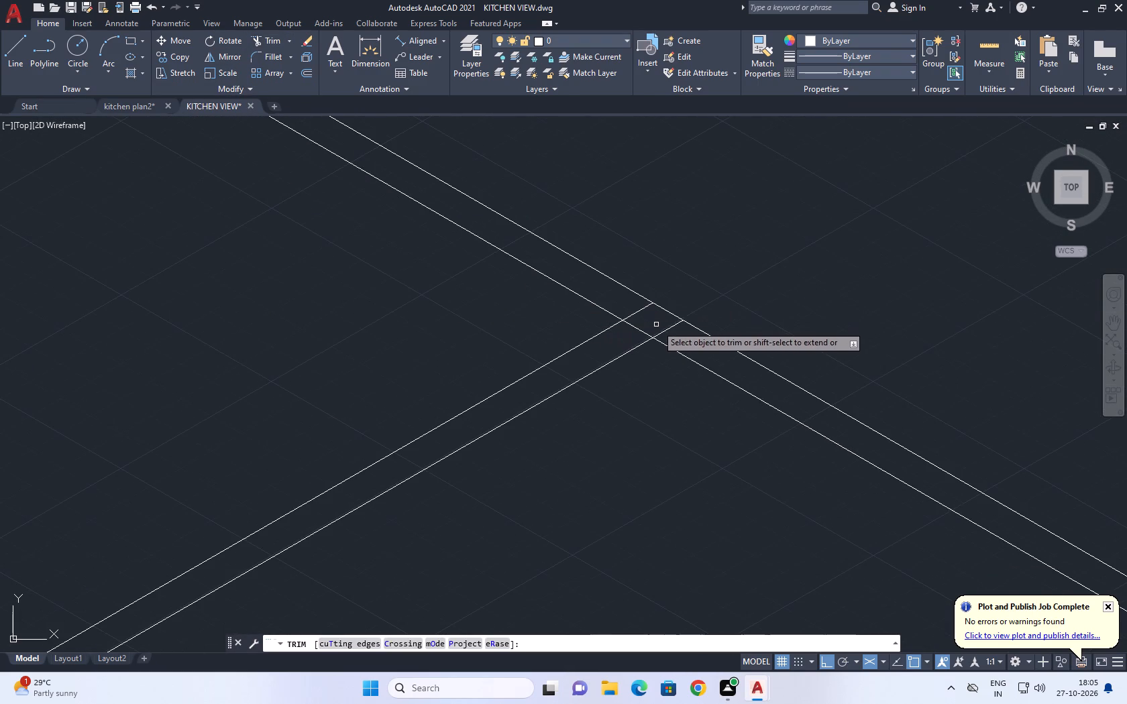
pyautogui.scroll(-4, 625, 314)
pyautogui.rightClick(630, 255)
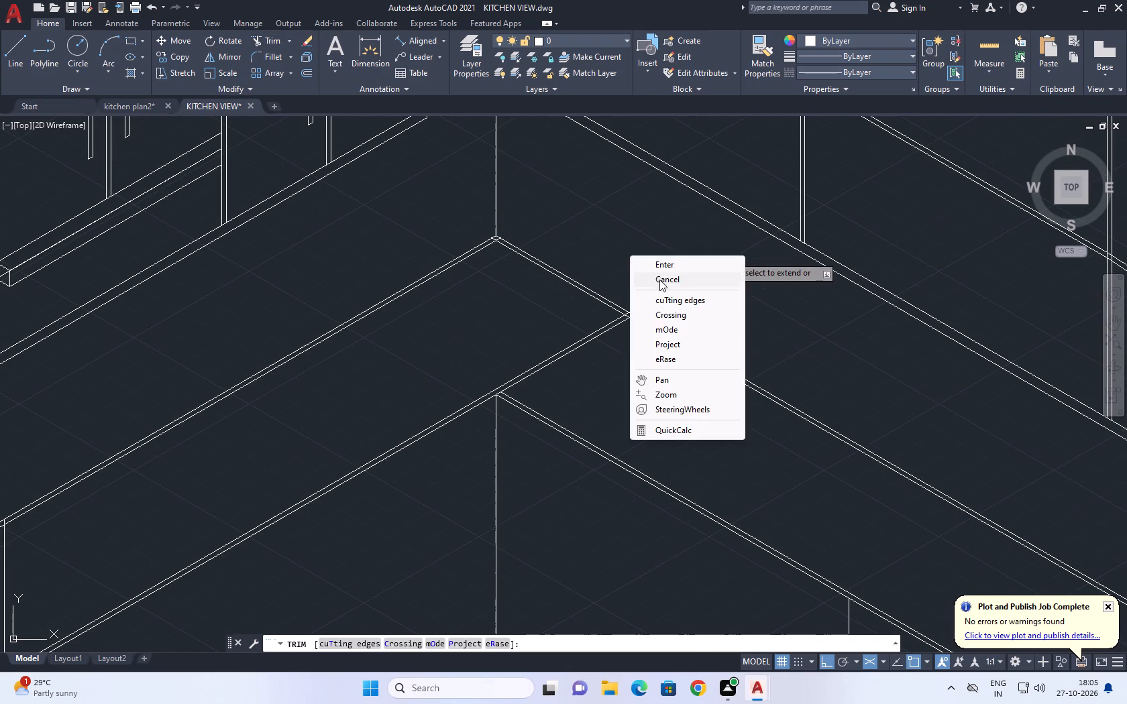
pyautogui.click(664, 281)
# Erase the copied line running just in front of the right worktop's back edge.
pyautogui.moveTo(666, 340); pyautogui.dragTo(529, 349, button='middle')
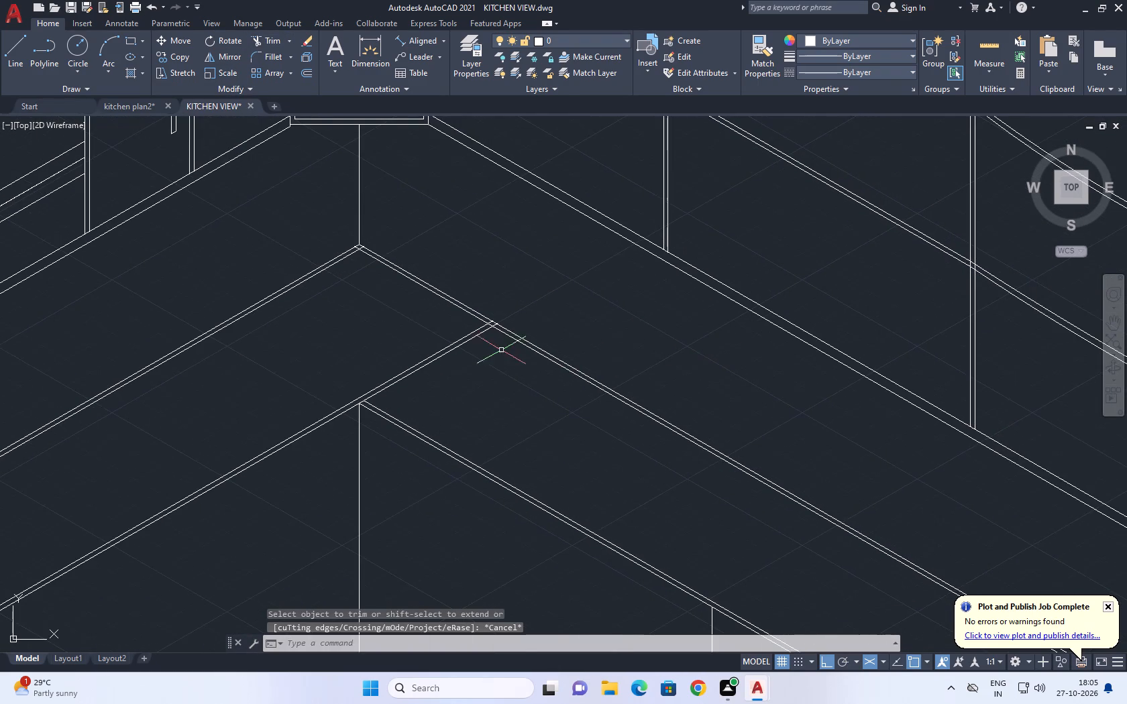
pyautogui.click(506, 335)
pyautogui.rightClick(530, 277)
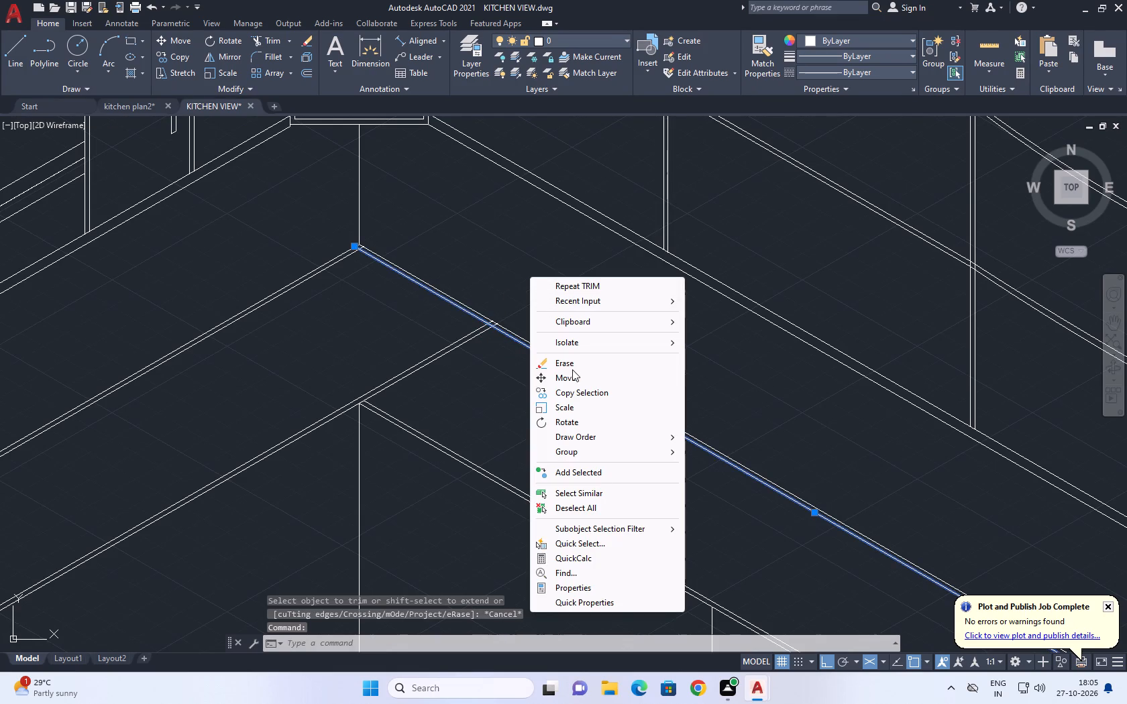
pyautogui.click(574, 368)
# Examine the right worktop's outer end corner and the base unit lines beside the coloured reference view.
pyautogui.scroll(-2, 539, 351)
pyautogui.moveTo(616, 382); pyautogui.dragTo(534, 312, button='middle')
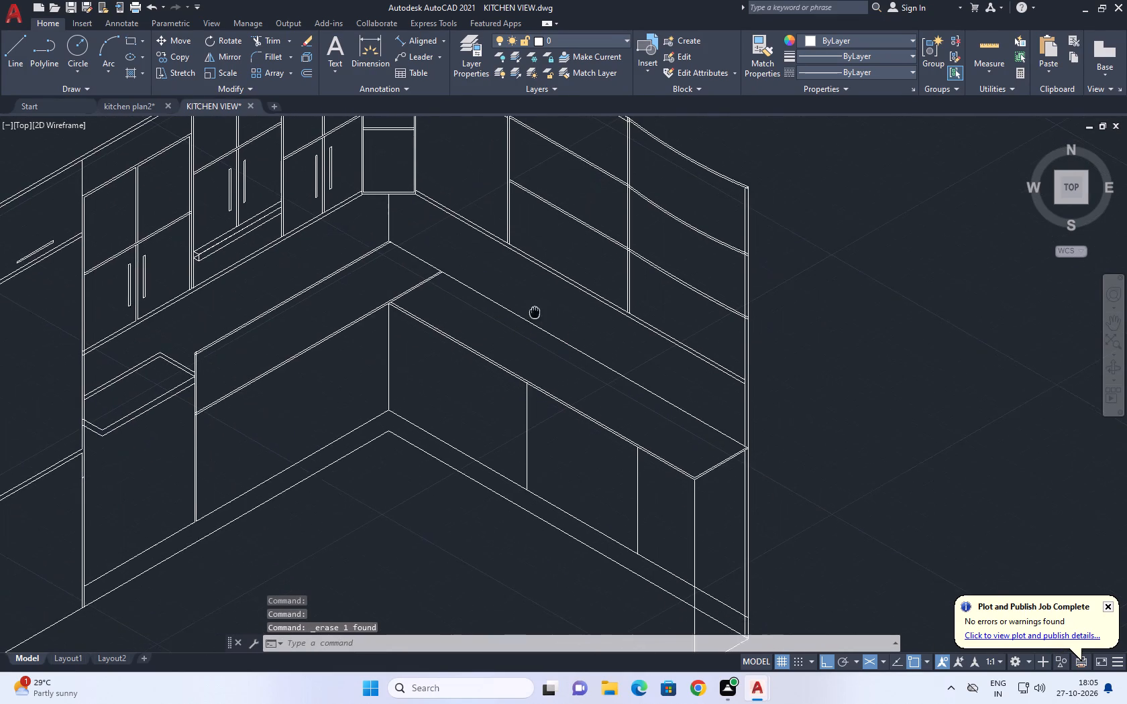
pyautogui.moveTo(534, 312); pyautogui.dragTo(533, 310, button='middle')
pyautogui.scroll(3, 738, 444)
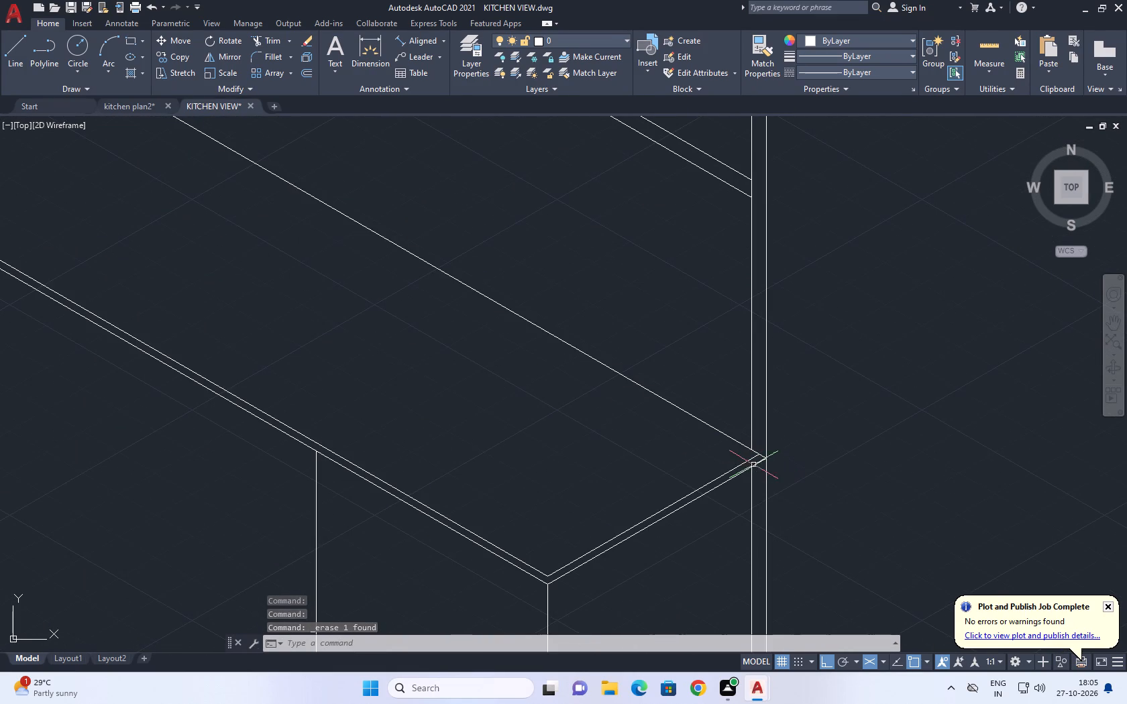
pyautogui.moveTo(761, 455); pyautogui.dragTo(726, 402, button='middle')
pyautogui.scroll(-2, 543, 325)
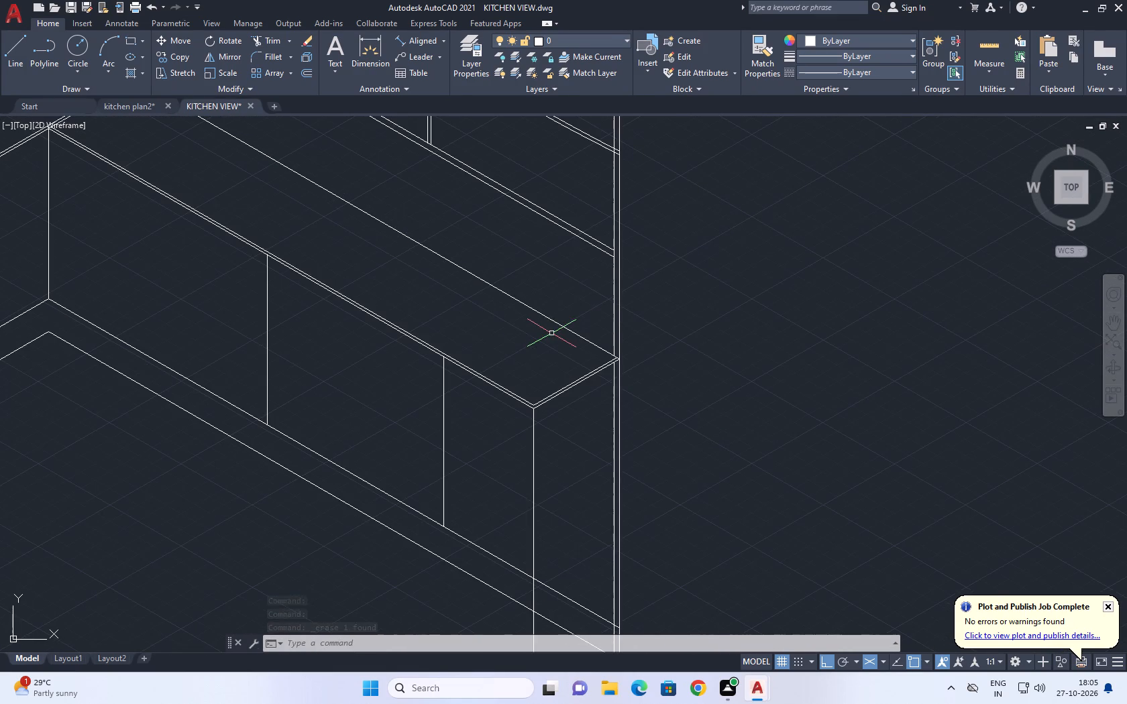
pyautogui.scroll(-2, 543, 363)
pyautogui.moveTo(538, 473); pyautogui.dragTo(633, 479, button='middle')
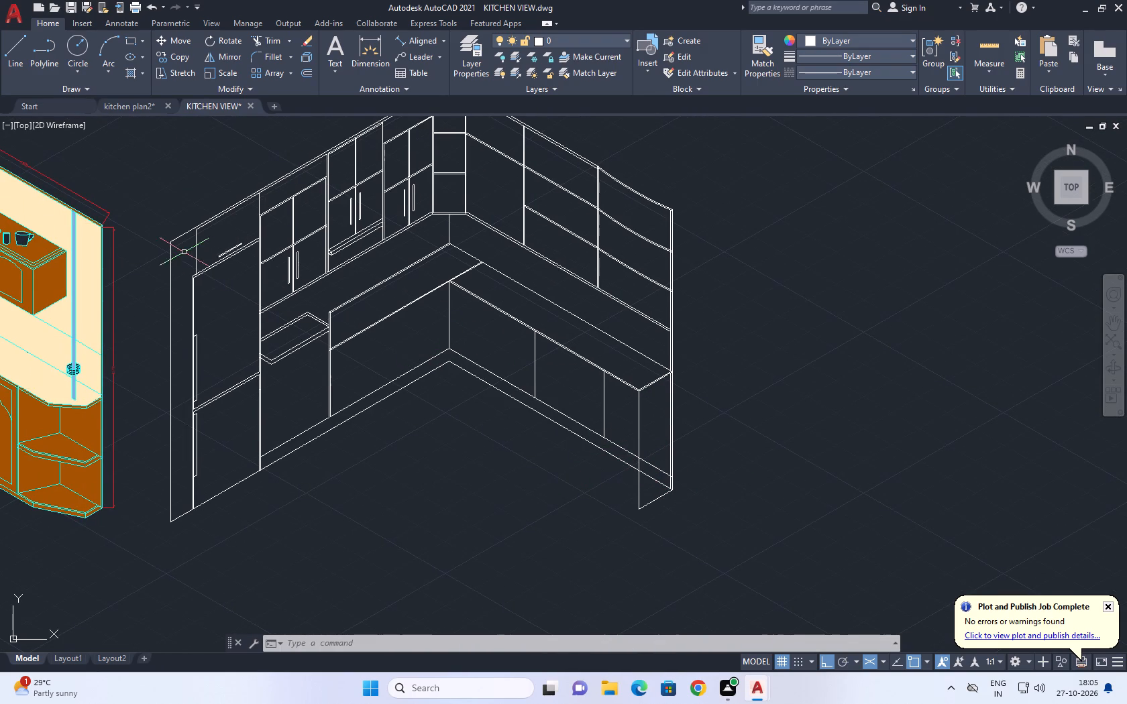
# Copy the right run's base unit divider nearest the inner corner 10 units to each side, at 150° and 330°.
pyautogui.scroll(2, 543, 380)
pyautogui.click(544, 377)
pyautogui.click(500, 333)
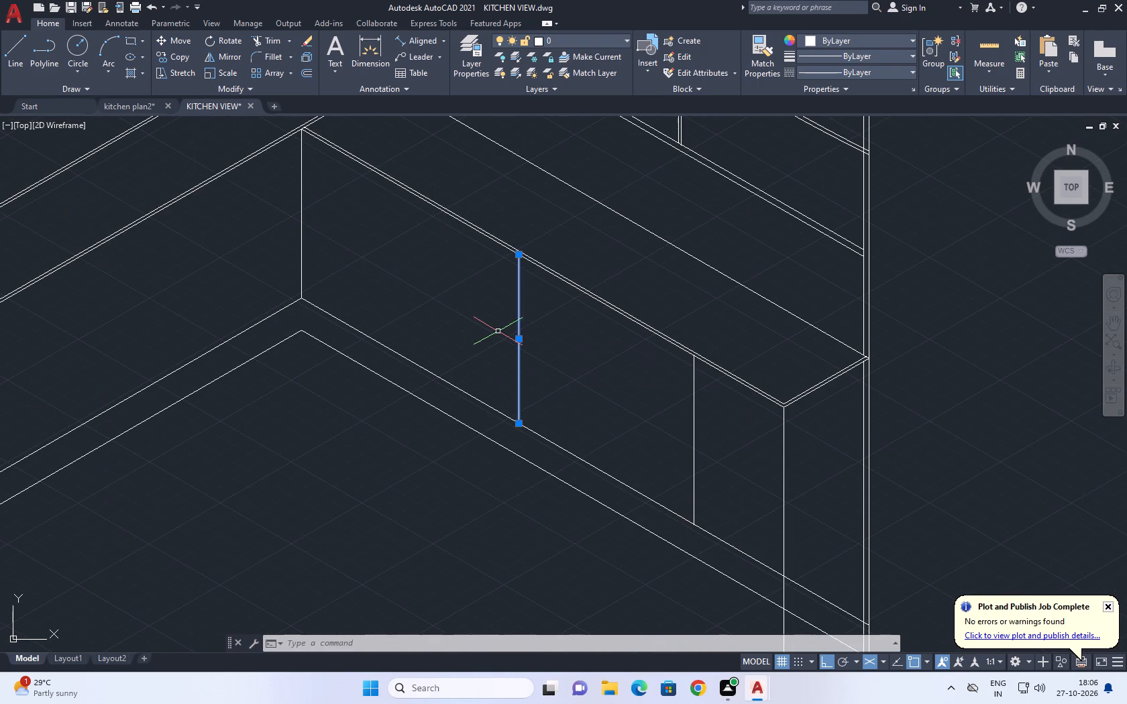
pyautogui.write('CO')
pyautogui.press('space')
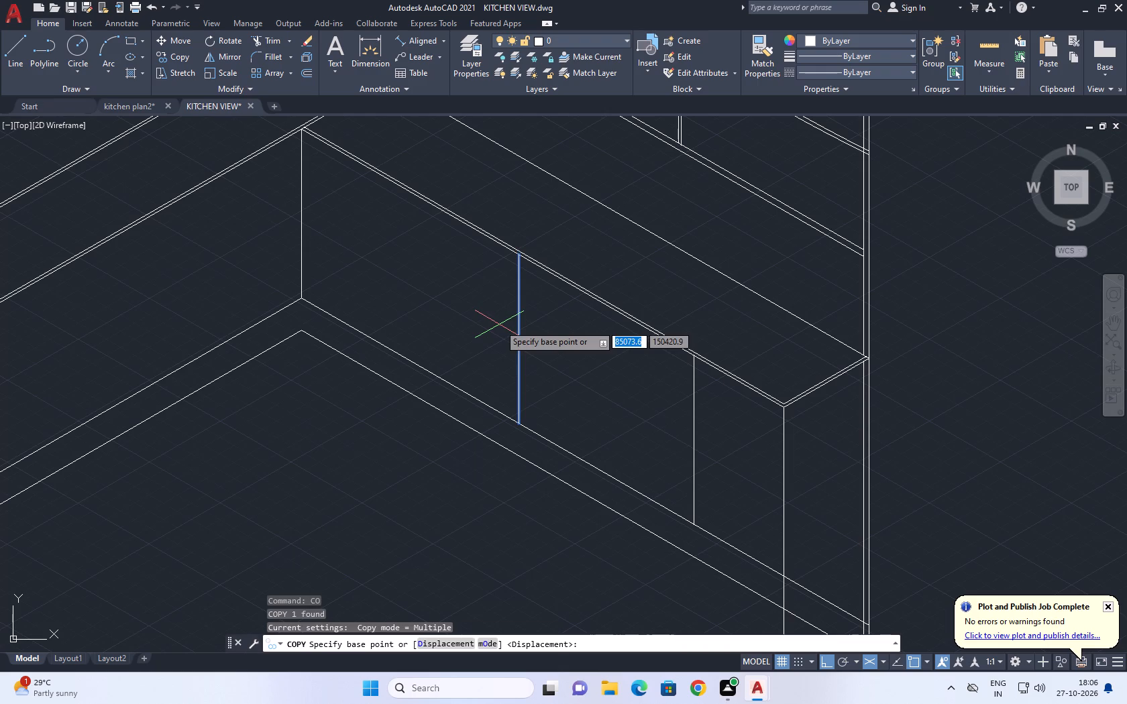
pyautogui.click(521, 343)
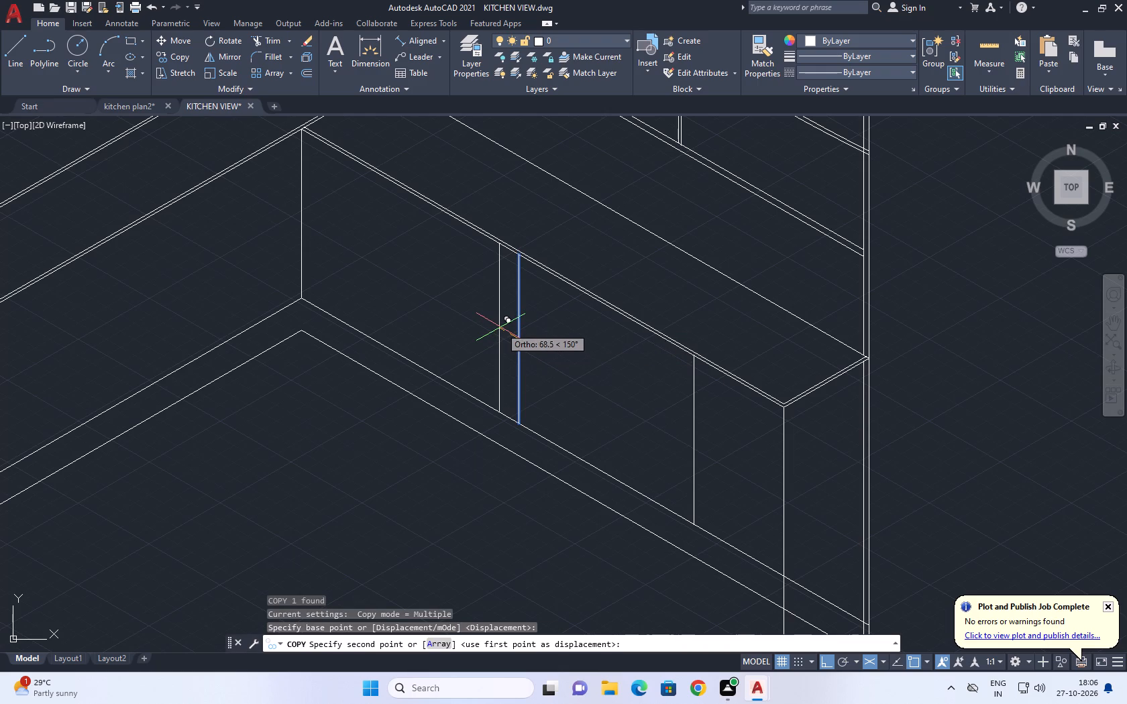
pyautogui.write('10')
pyautogui.press('Return')
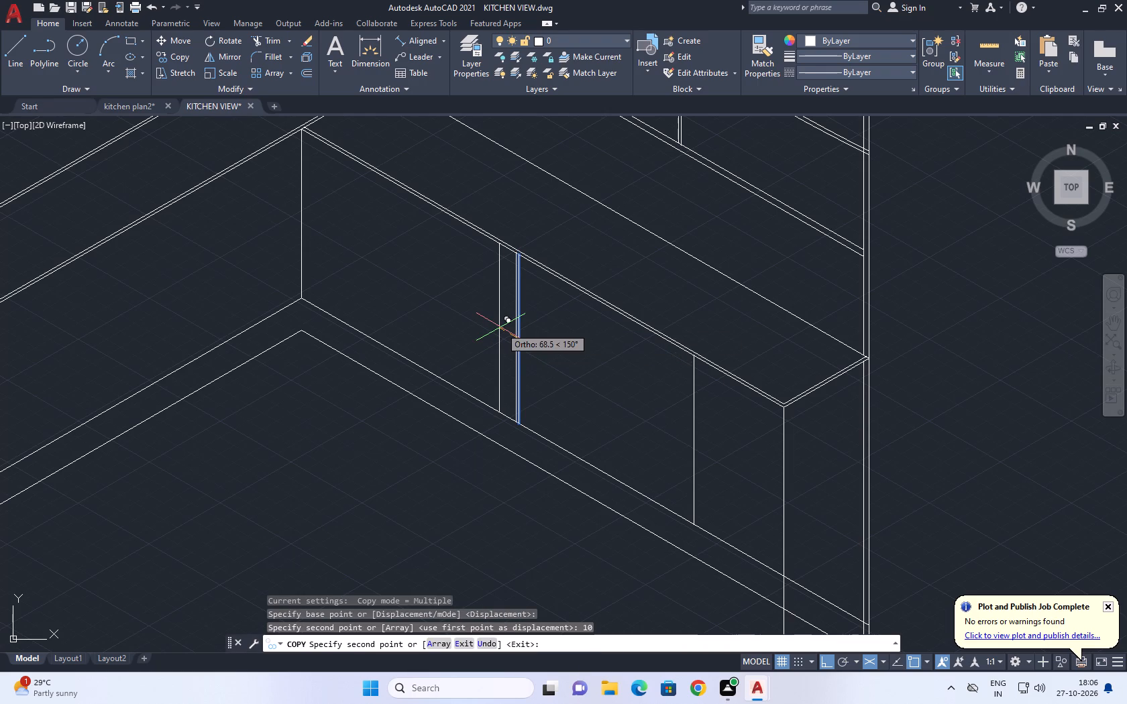
pyautogui.write('10')
pyautogui.press('Return')
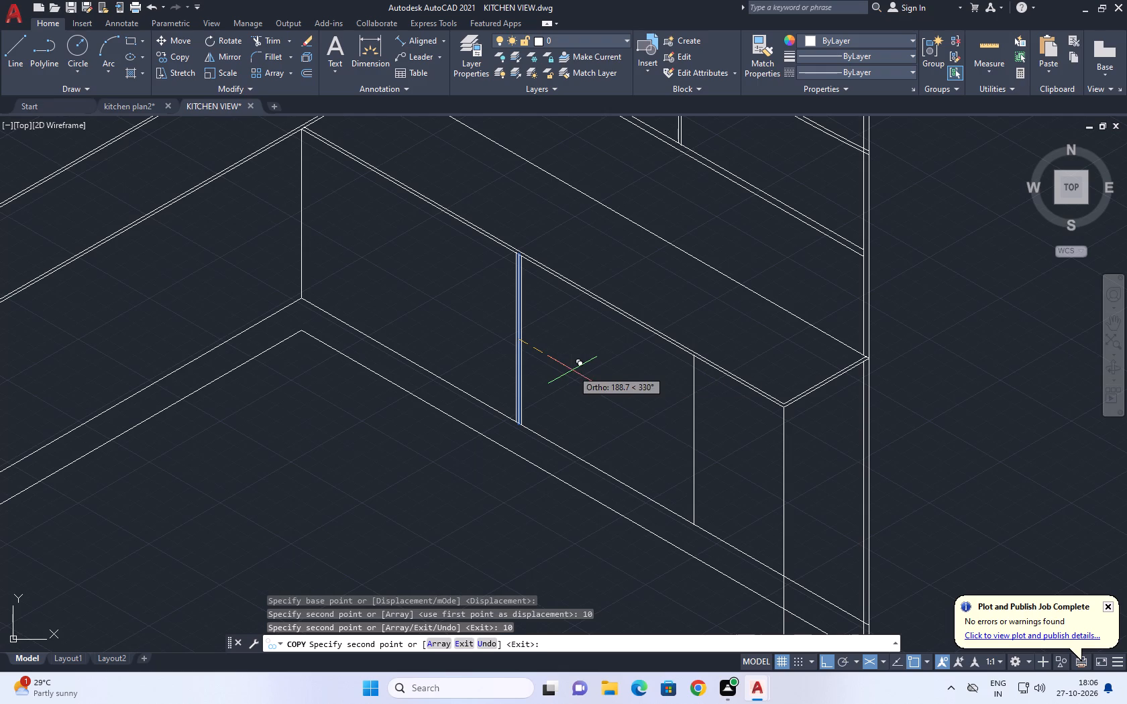
pyautogui.rightClick(607, 371)
pyautogui.click(633, 392)
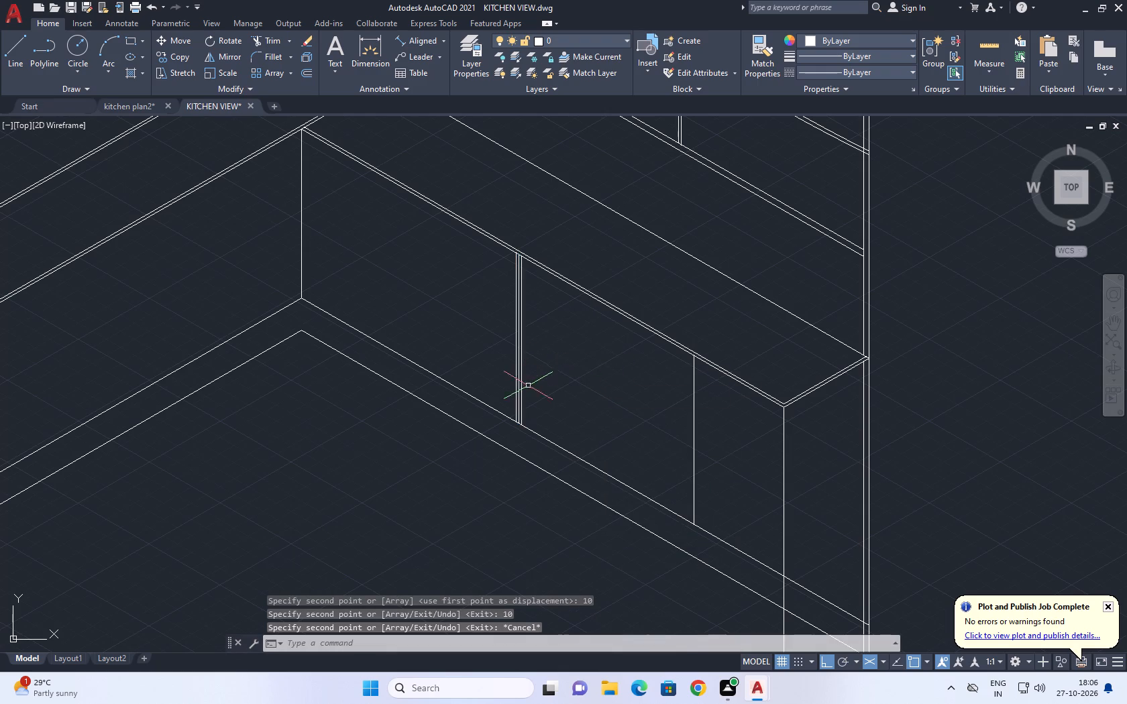
# Erase the original middle line of that base unit divider, keeping the two outer copies.
pyautogui.scroll(2, 517, 397)
pyautogui.click(515, 398)
pyautogui.click(517, 398)
pyautogui.click(517, 402)
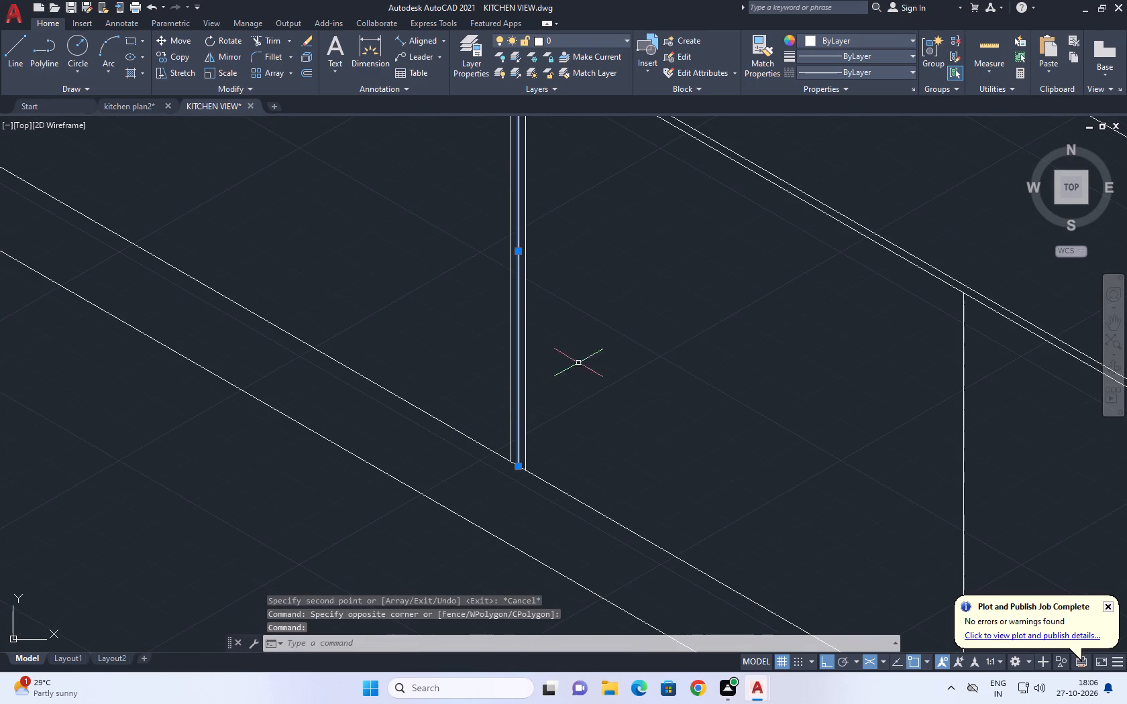
pyautogui.rightClick(600, 318)
pyautogui.scroll(1, 600, 318)
pyautogui.click(636, 401)
pyautogui.scroll(-6, 595, 329)
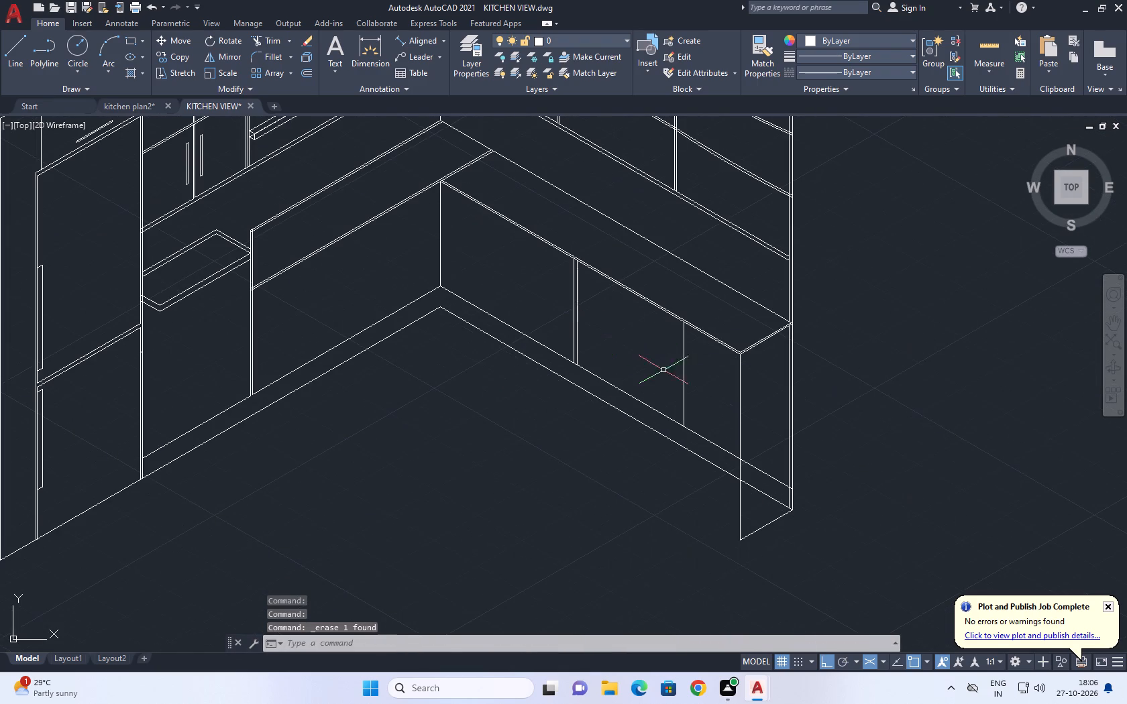
# Copy the right run's outer base unit divider 10 units to each side along the run.
pyautogui.click(686, 381)
pyautogui.click(664, 361)
pyautogui.write('CO')
pyautogui.press('space')
pyautogui.scroll(1, 688, 406)
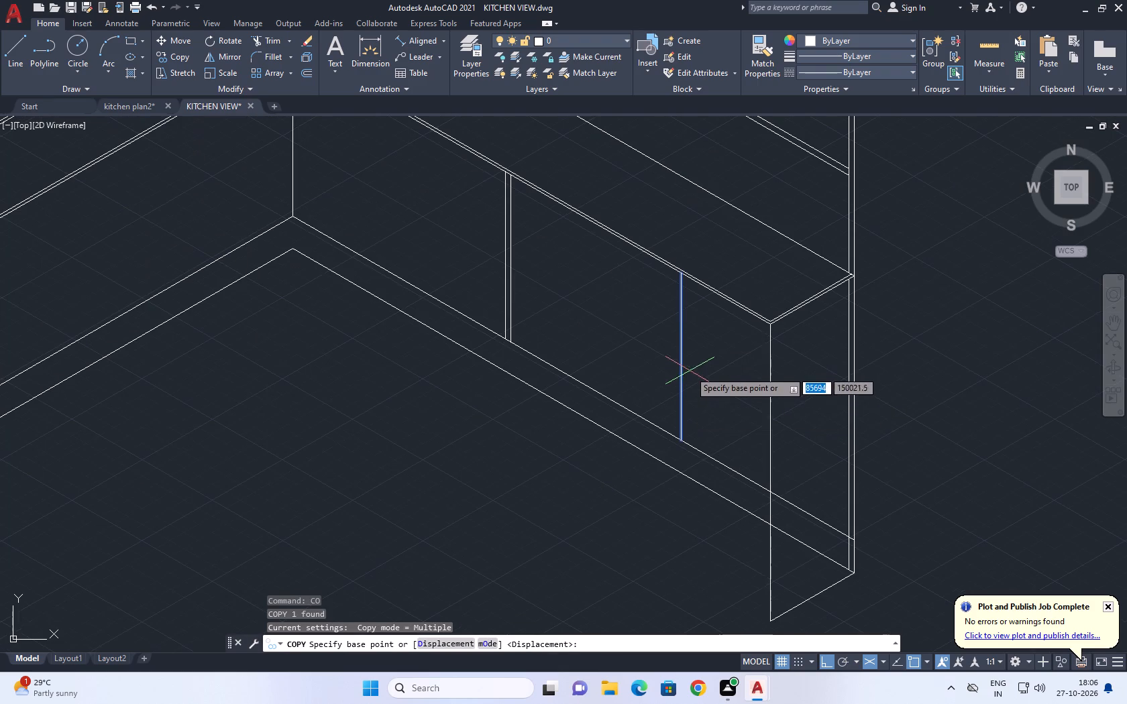
pyautogui.click(710, 389)
pyautogui.write('10')
pyautogui.press('Return')
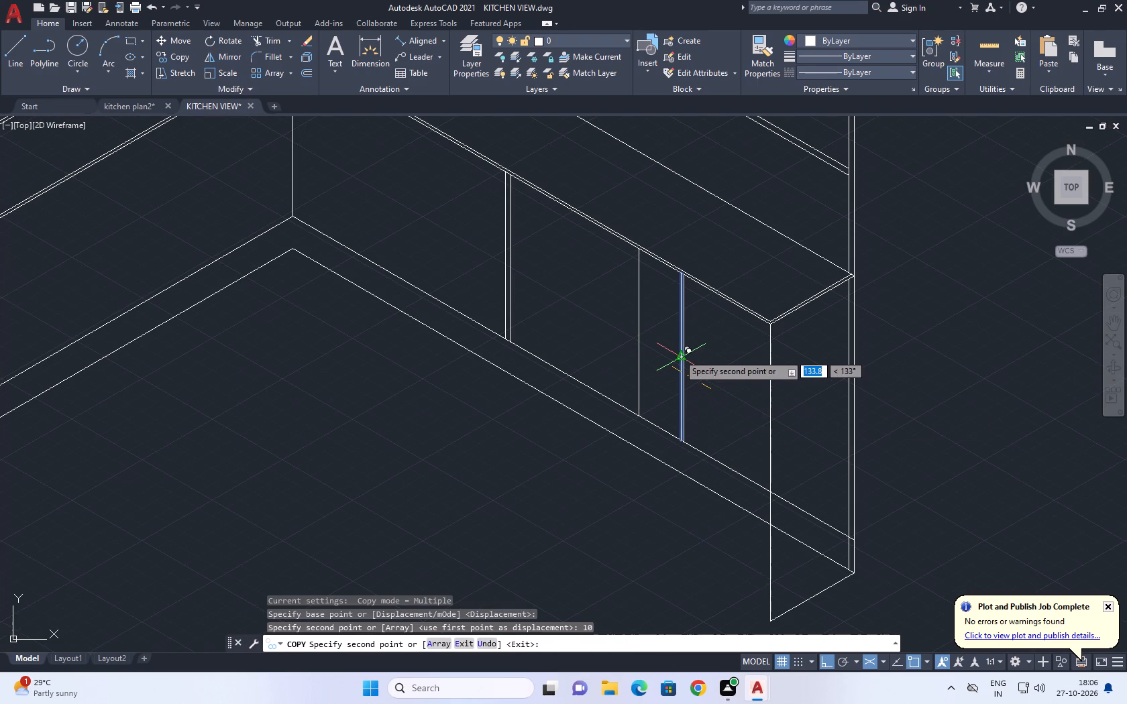
pyautogui.write('10')
pyautogui.press('Return')
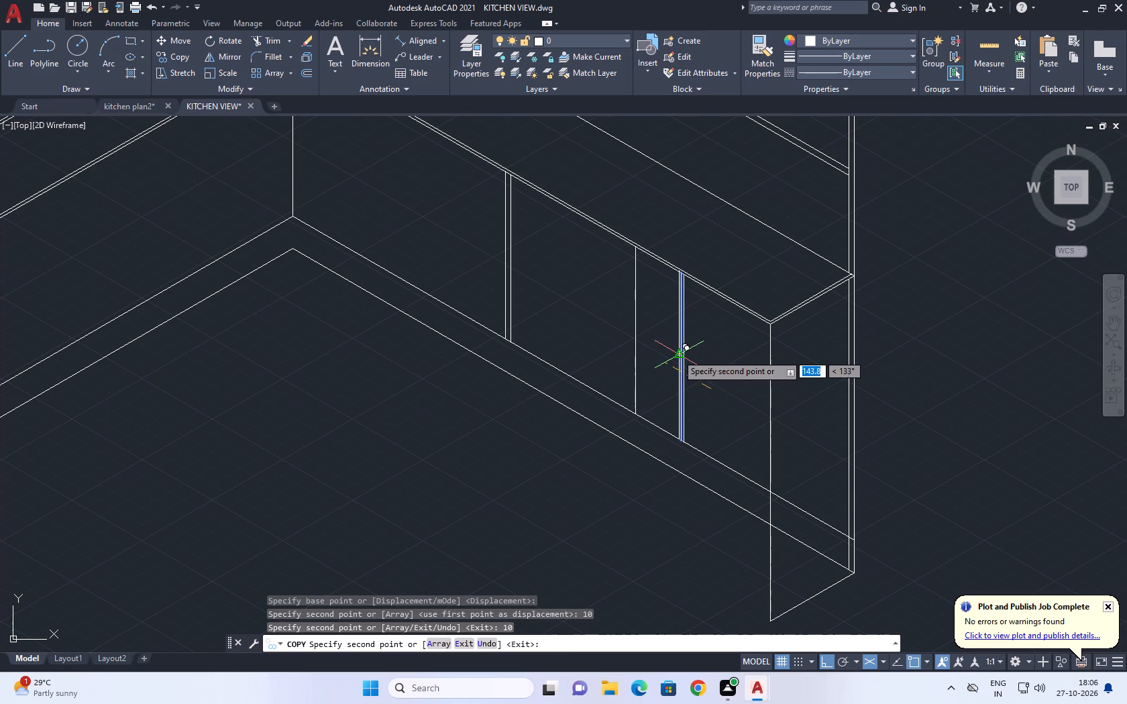
pyautogui.rightClick(678, 350)
pyautogui.click(709, 375)
# Erase the original middle line of the outer base unit divider, keeping its two outer copies.
pyautogui.scroll(2, 689, 375)
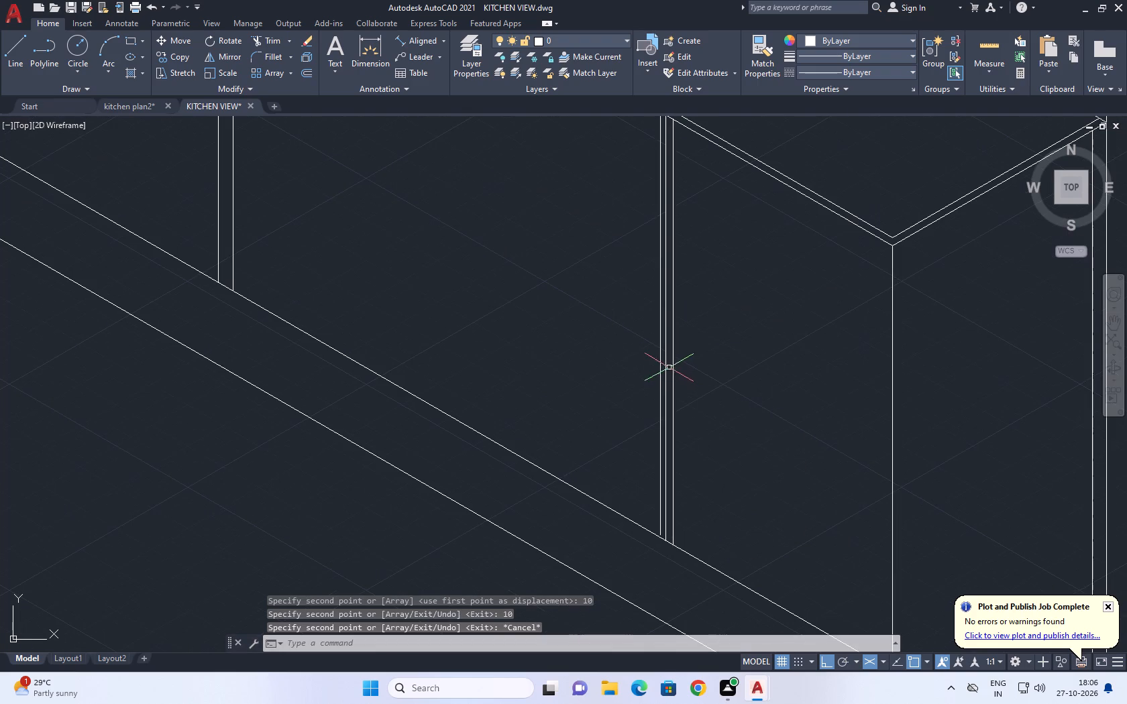
pyautogui.click(666, 366)
pyautogui.rightClick(729, 344)
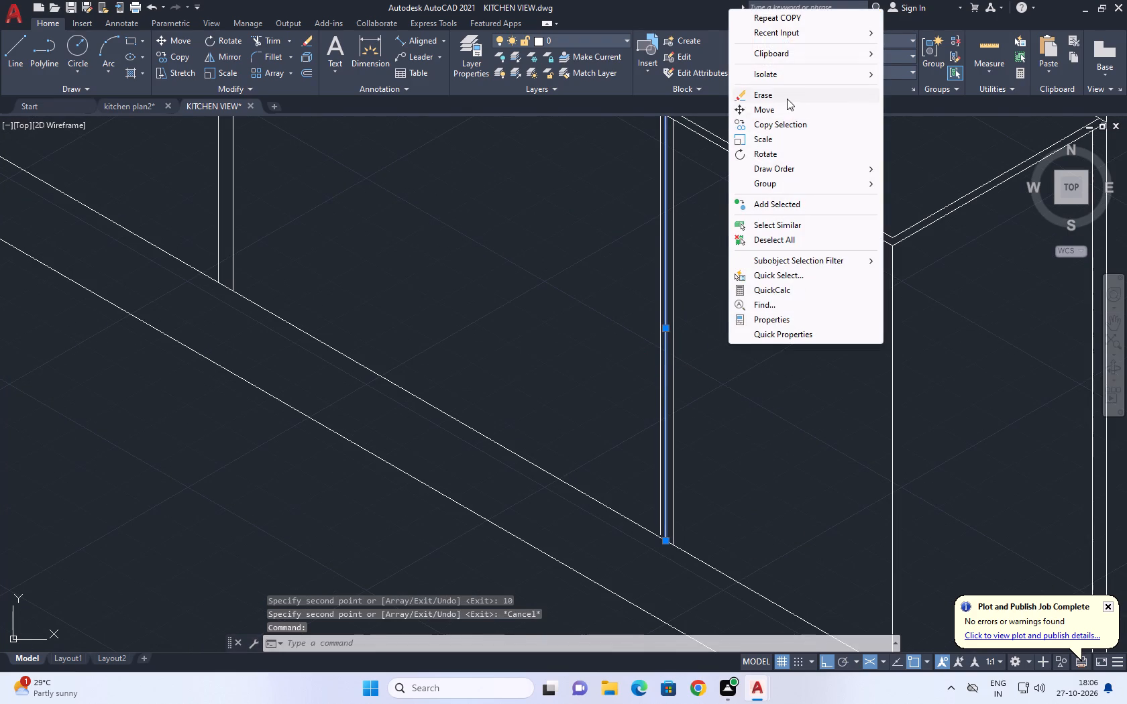
pyautogui.click(787, 99)
# Copy the vertical line at the base units' inner corner 10 units to each side, at 210° and 330°.
pyautogui.scroll(-5, 661, 367)
pyautogui.moveTo(679, 316); pyautogui.dragTo(692, 352, button='middle')
pyautogui.scroll(2, 586, 389)
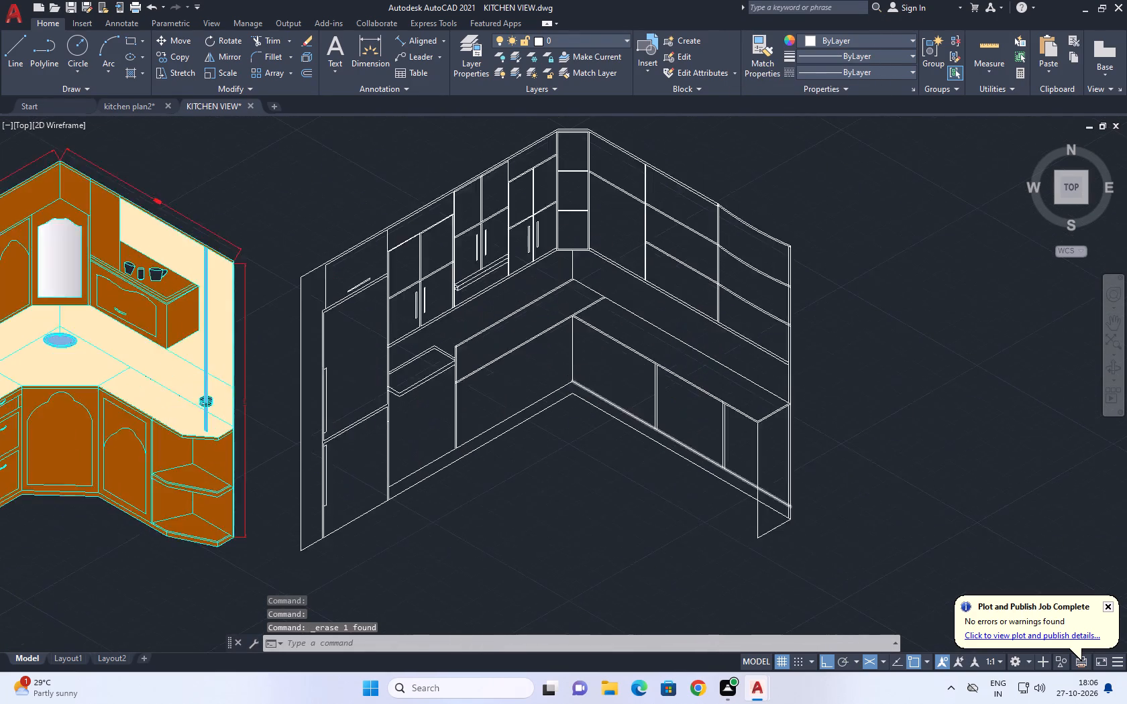
pyautogui.click(584, 310)
pyautogui.click(554, 332)
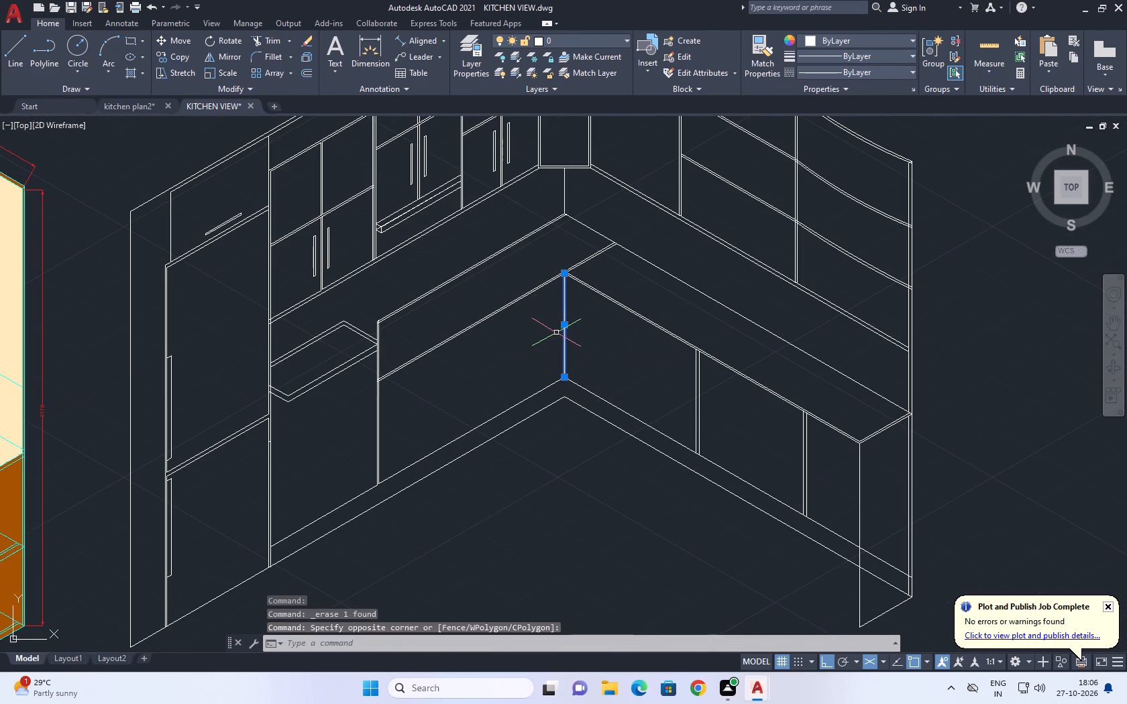
pyautogui.scroll(2, 555, 332)
pyautogui.moveTo(542, 316); pyautogui.dragTo(574, 374, button='middle')
pyautogui.write('CO')
pyautogui.press('space')
pyautogui.click(607, 392)
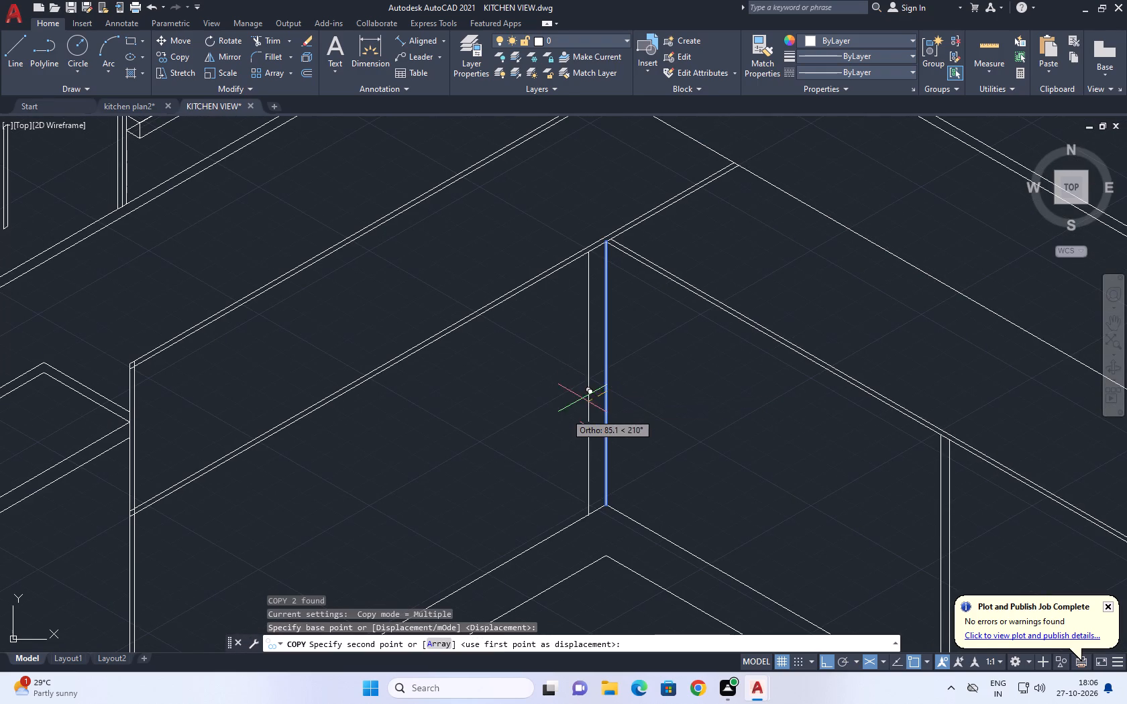
pyautogui.write('10')
pyautogui.press('Return')
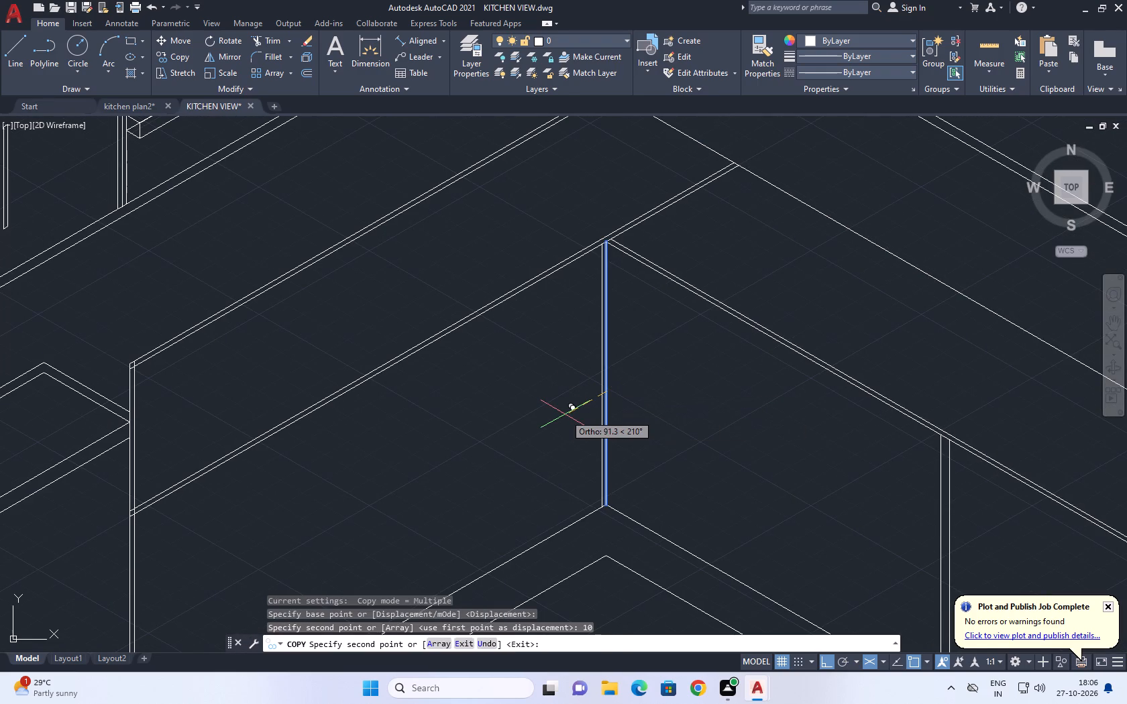
pyautogui.write('10')
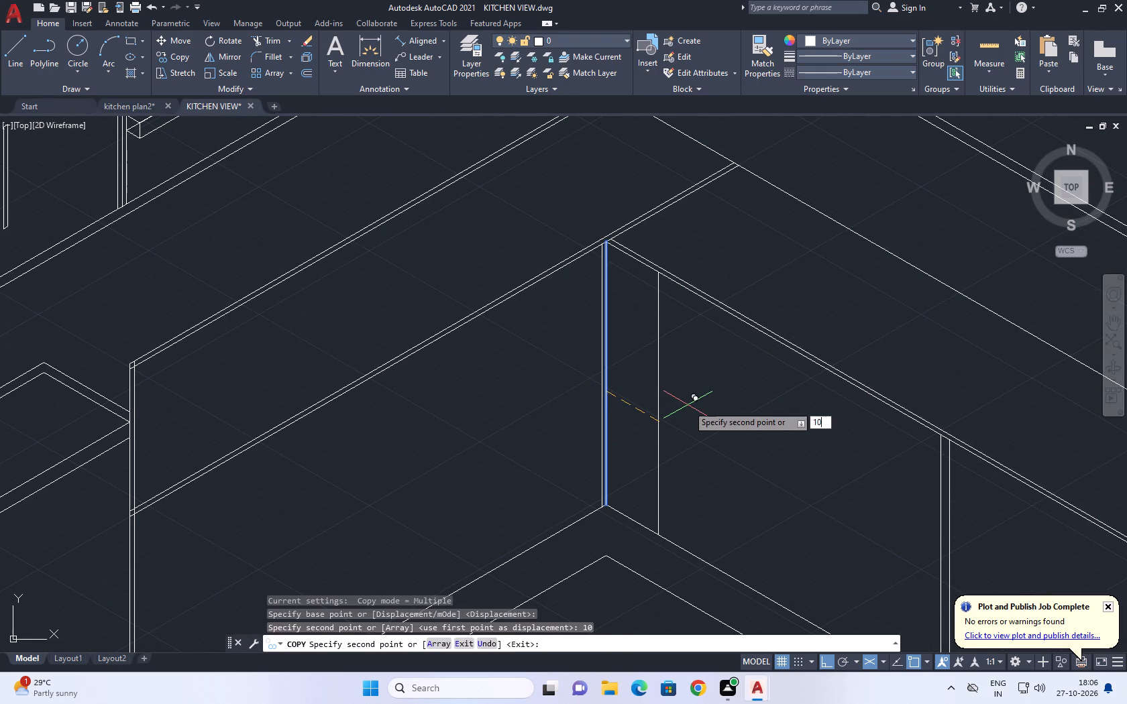
pyautogui.press('Return')
pyautogui.rightClick(692, 403)
pyautogui.click(722, 416)
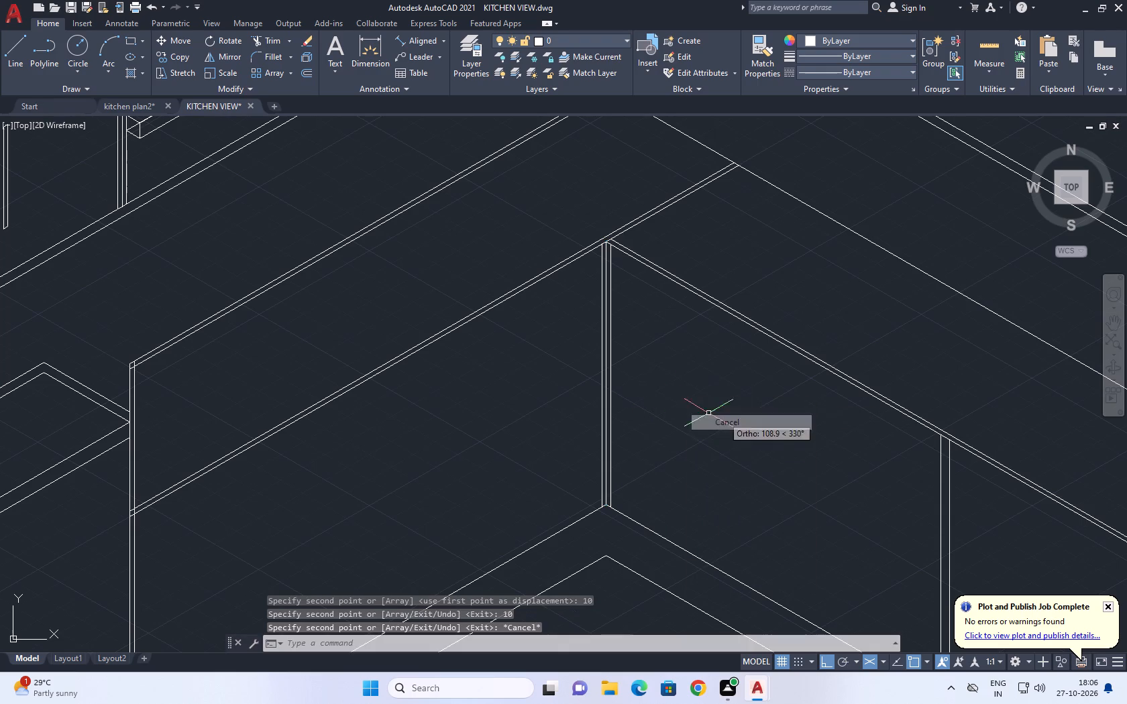
# Erase the two overlapping original lines in the middle of the inner corner, keeping the copies on both sides.
pyautogui.scroll(2, 593, 392)
pyautogui.scroll(-2, 657, 365)
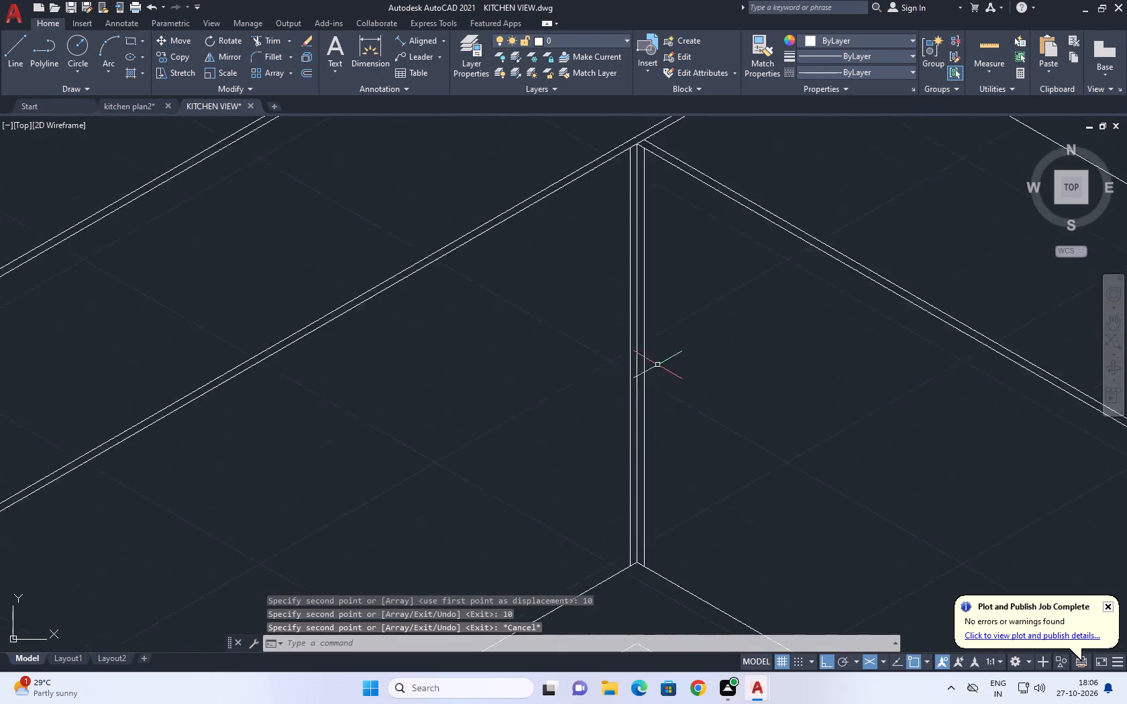
pyautogui.scroll(-3, 657, 365)
pyautogui.scroll(2, 655, 353)
pyautogui.moveTo(692, 297); pyautogui.dragTo(696, 298, button='middle')
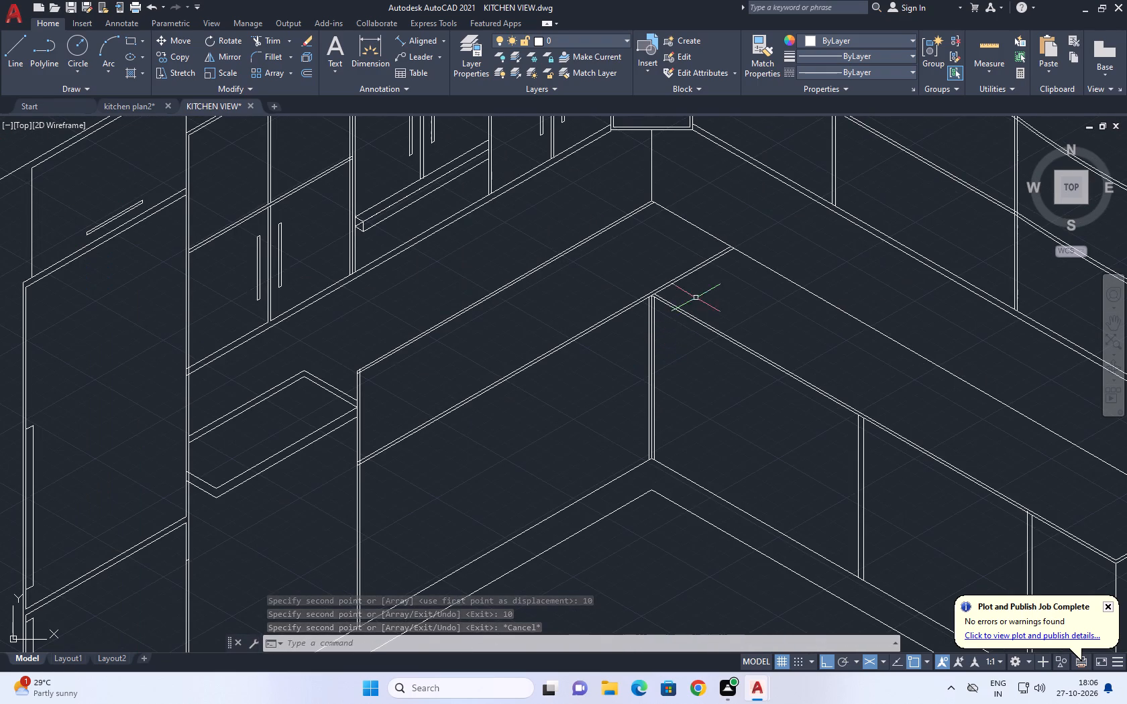
pyautogui.moveTo(696, 298); pyautogui.dragTo(645, 285, button='middle')
pyautogui.scroll(2, 602, 328)
pyautogui.click(610, 327)
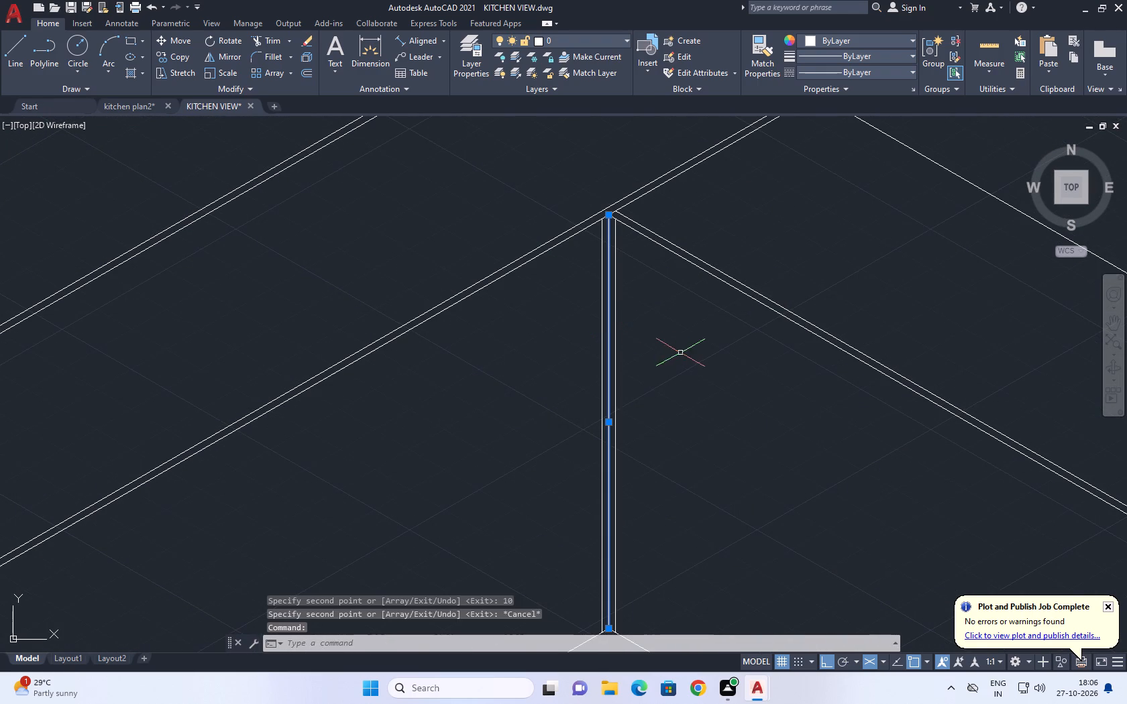
pyautogui.rightClick(684, 351)
pyautogui.click(740, 105)
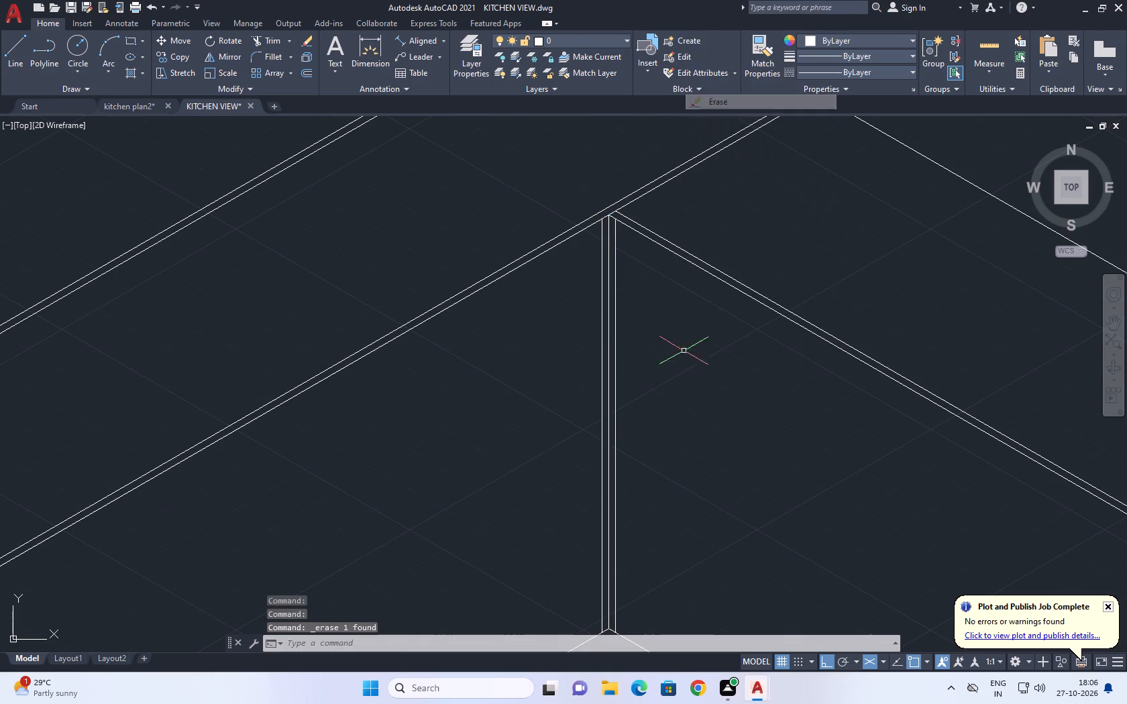
pyautogui.scroll(-1, 695, 306)
pyautogui.scroll(1, 637, 290)
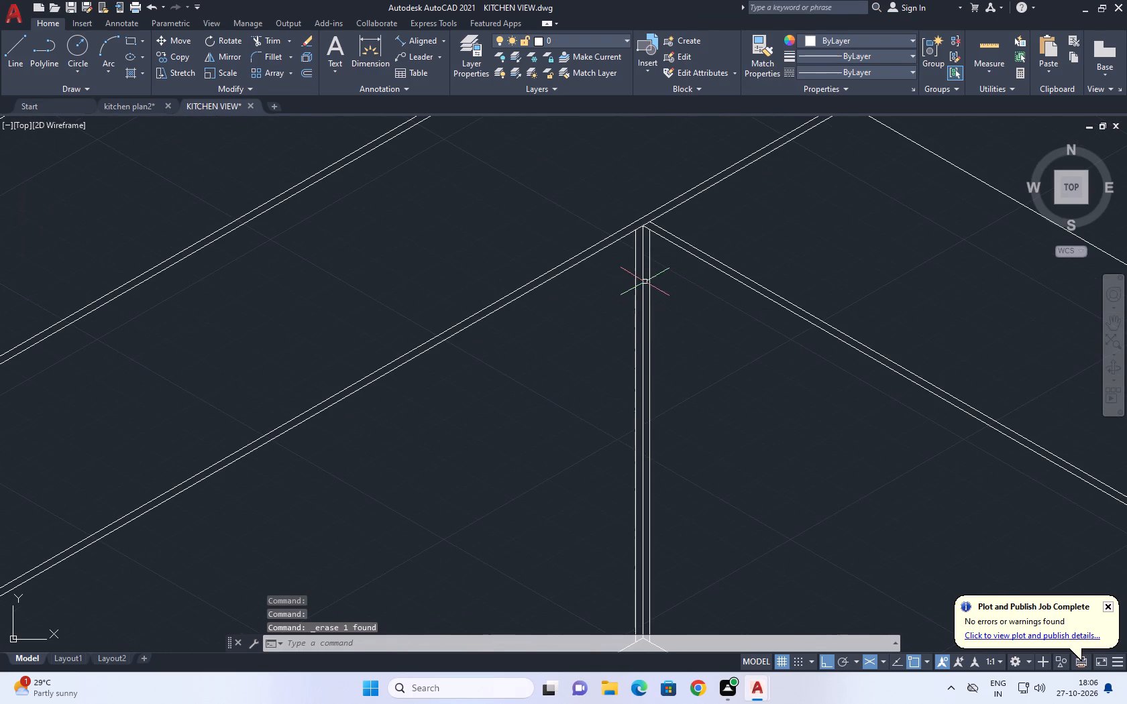
pyautogui.click(645, 282)
pyautogui.click(643, 291)
pyautogui.rightClick(666, 299)
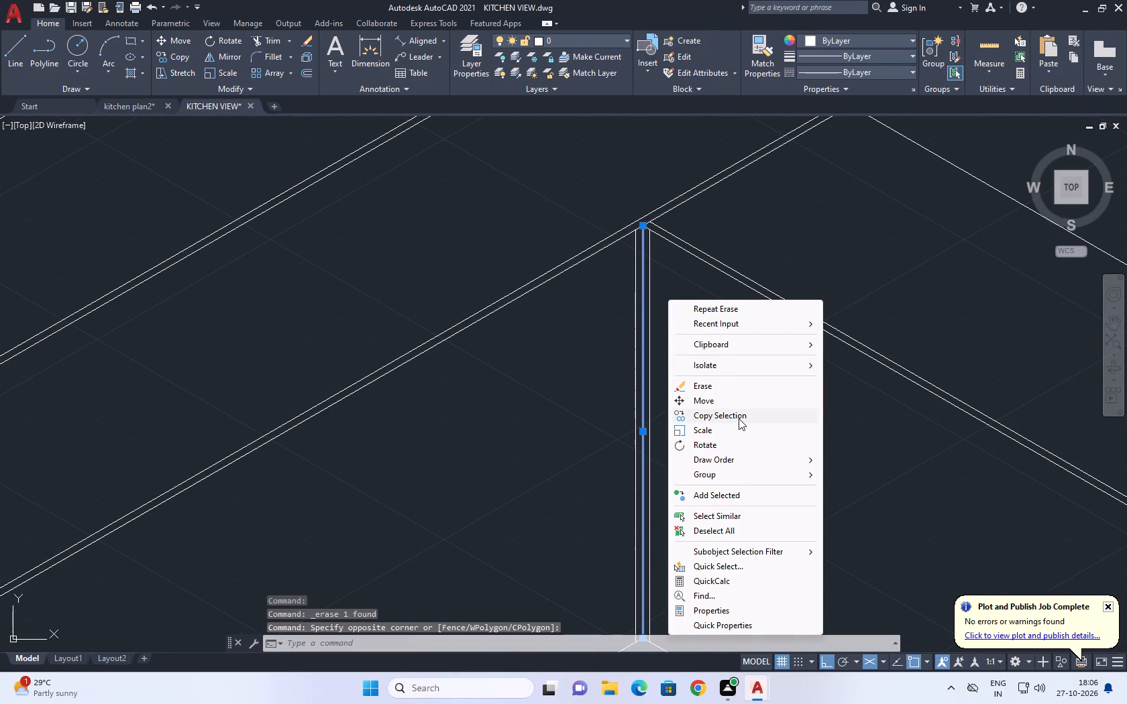
pyautogui.click(728, 387)
# Extend the two vertical lines at the base units' inner corner up to the worktop's front edge lines.
pyautogui.scroll(-1, 621, 359)
pyautogui.scroll(-1, 731, 349)
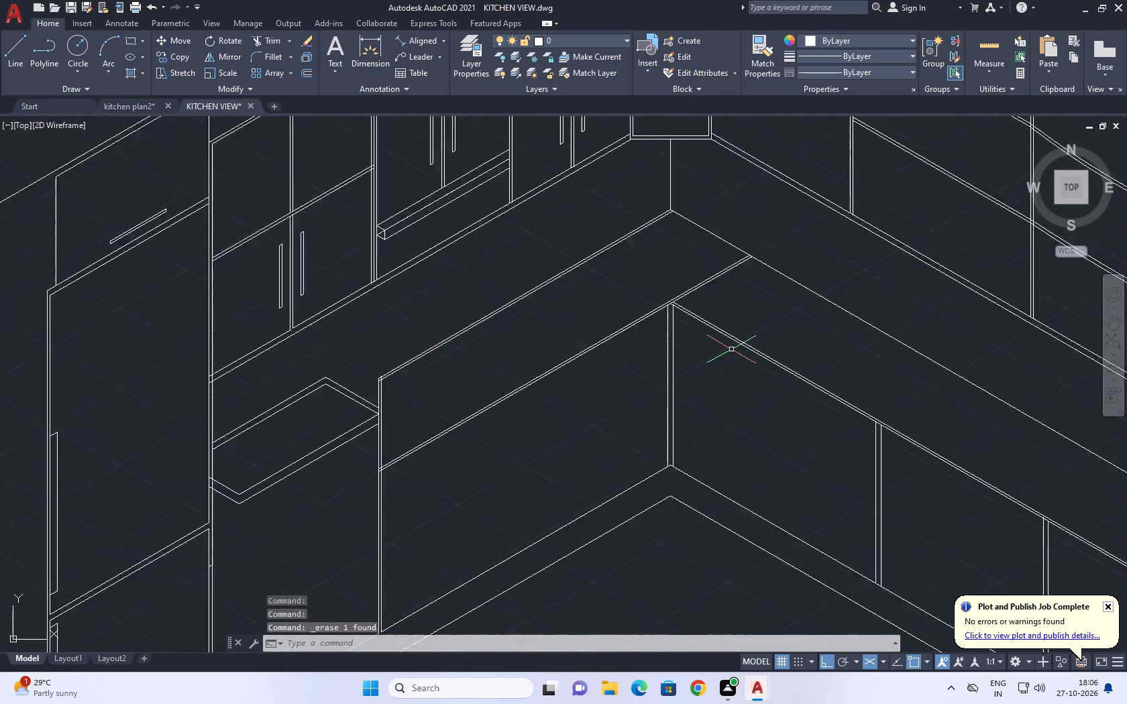
pyautogui.scroll(-1, 731, 349)
pyautogui.moveTo(816, 377); pyautogui.dragTo(606, 294, button='middle')
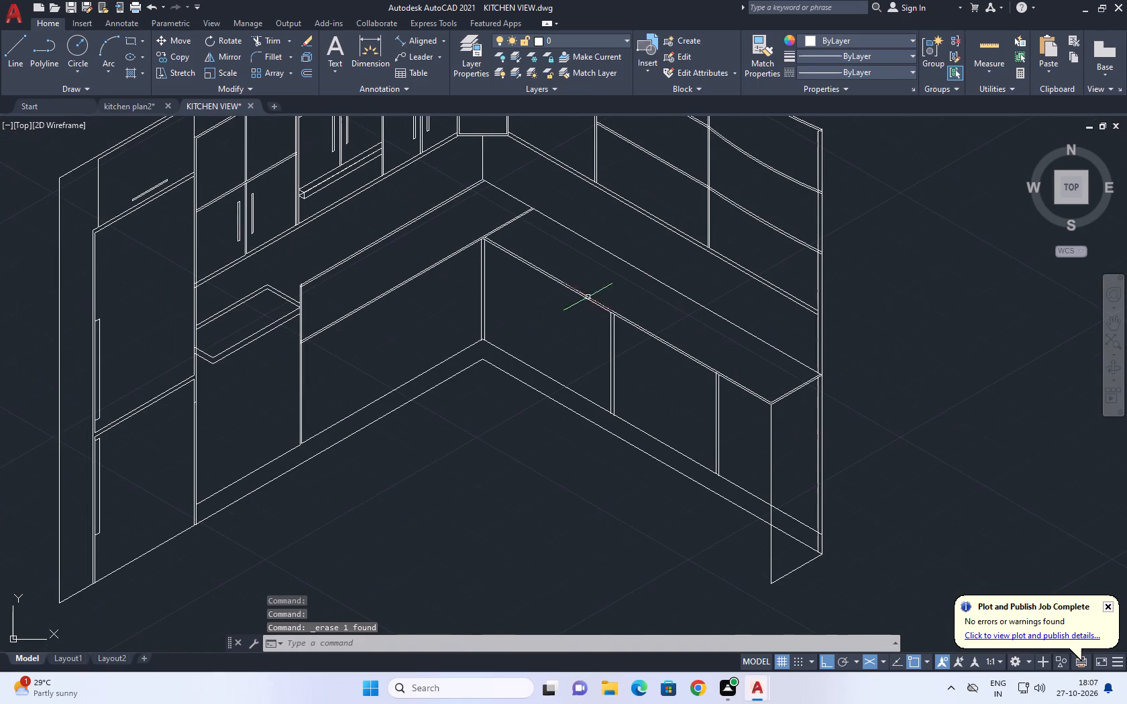
pyautogui.moveTo(485, 252); pyautogui.dragTo(534, 276, button='middle')
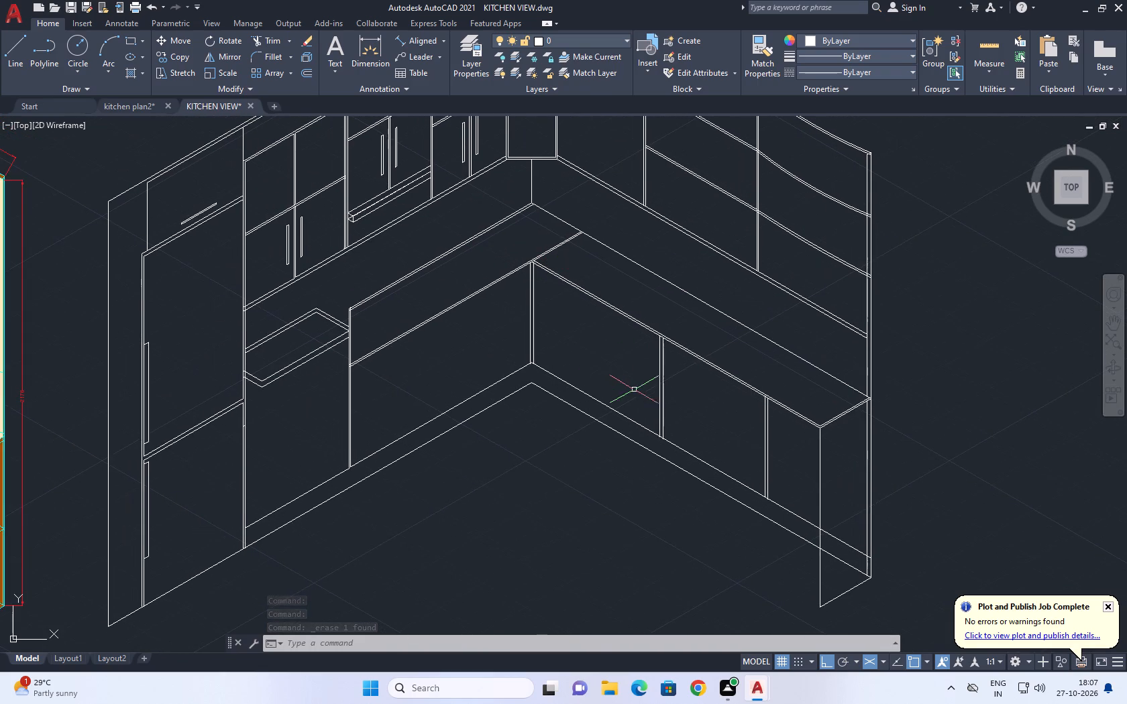
pyautogui.moveTo(573, 300); pyautogui.dragTo(678, 392, button='middle')
pyautogui.scroll(2, 623, 341)
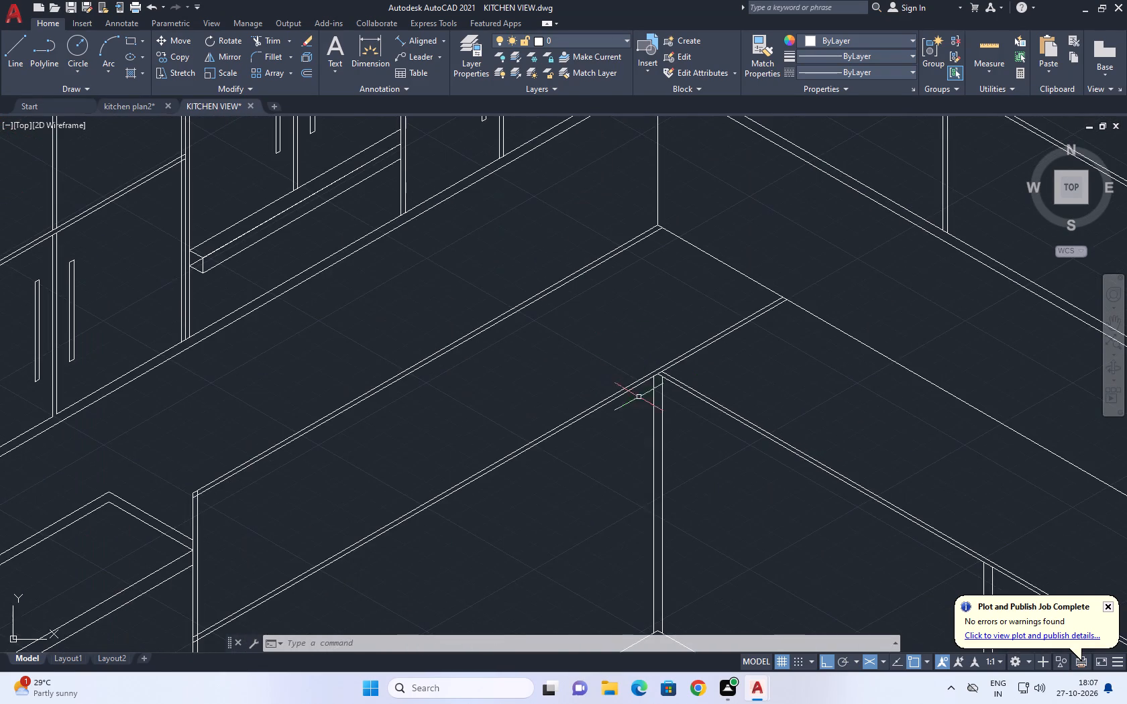
pyautogui.moveTo(653, 406); pyautogui.dragTo(649, 377, button='middle')
pyautogui.scroll(1, 649, 375)
pyautogui.write('EX')
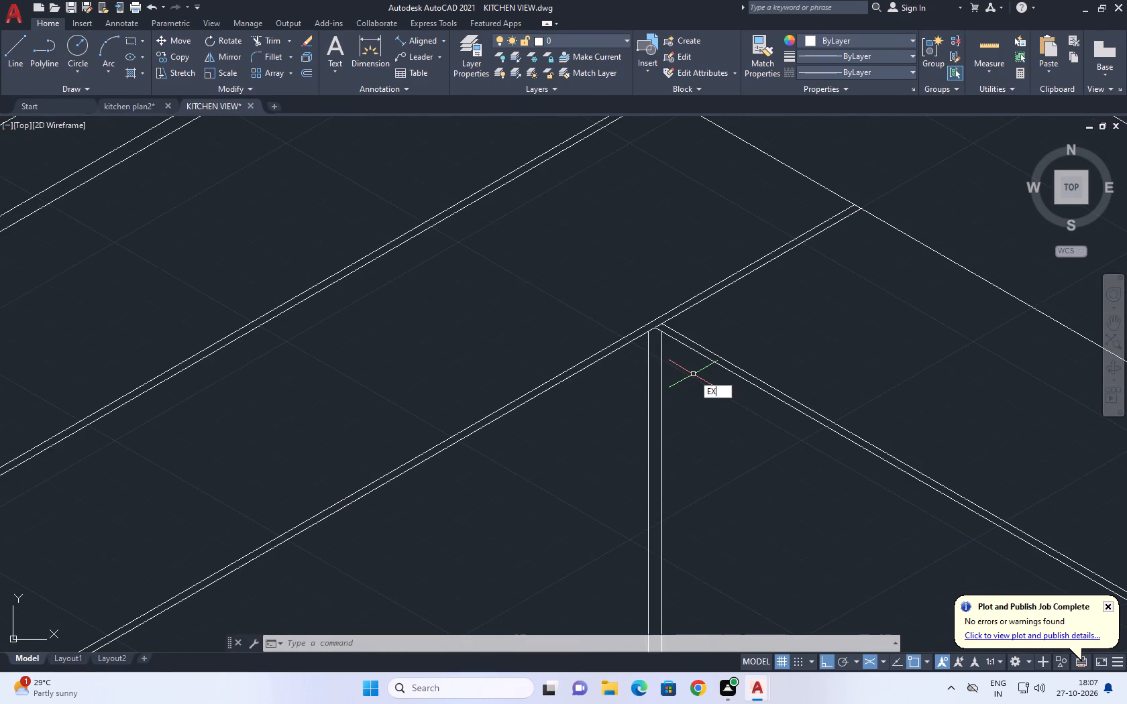
pyautogui.press('space')
pyautogui.click(701, 379)
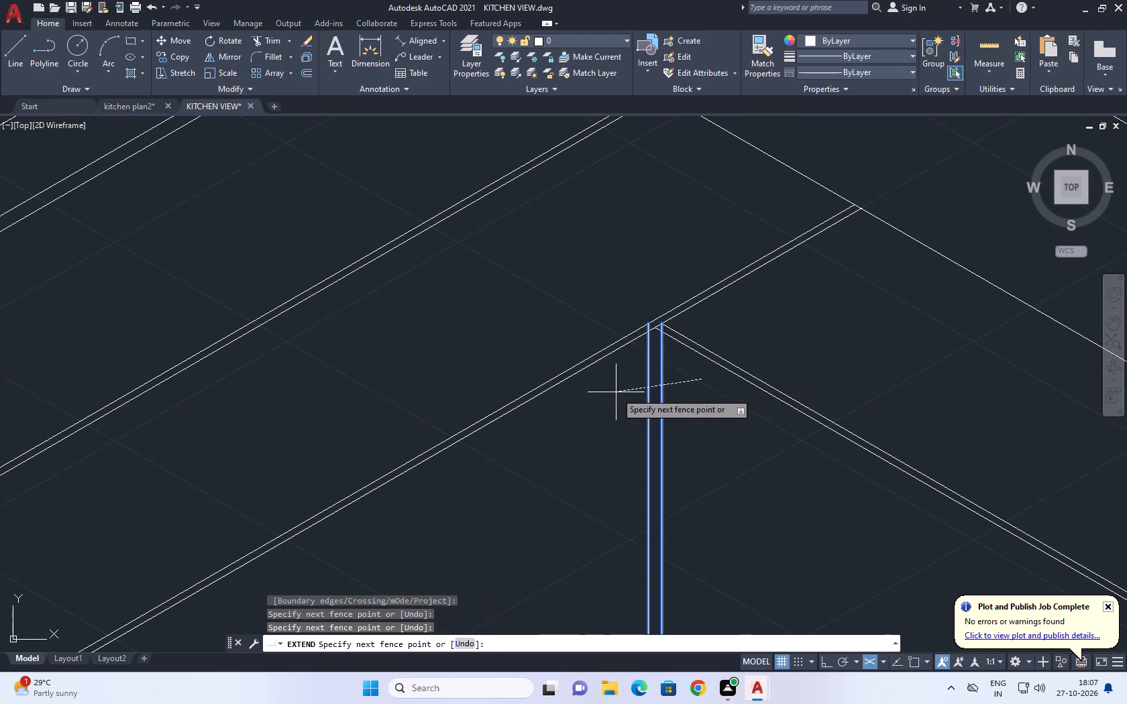
pyautogui.click(616, 392)
pyautogui.rightClick(777, 280)
pyautogui.click(800, 300)
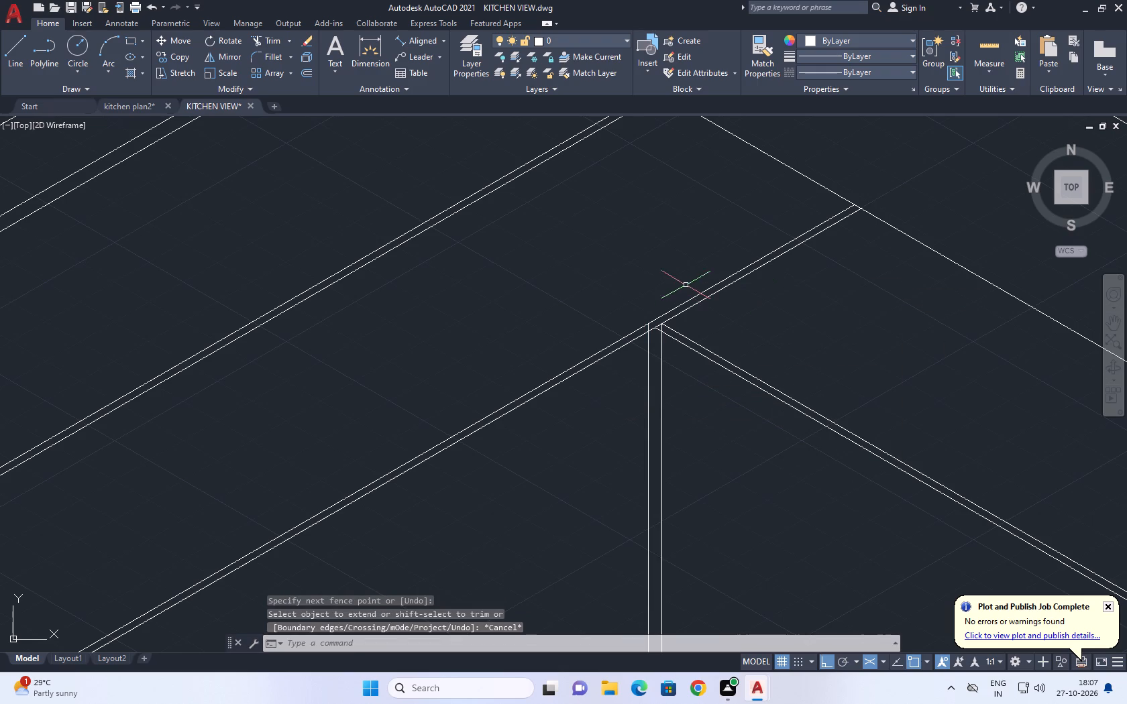
# Trim the overlapping worktop edge piece and the vertical line ends above the worktop's lower edge at the inner corner.
pyautogui.click(262, 37)
pyautogui.scroll(2, 648, 314)
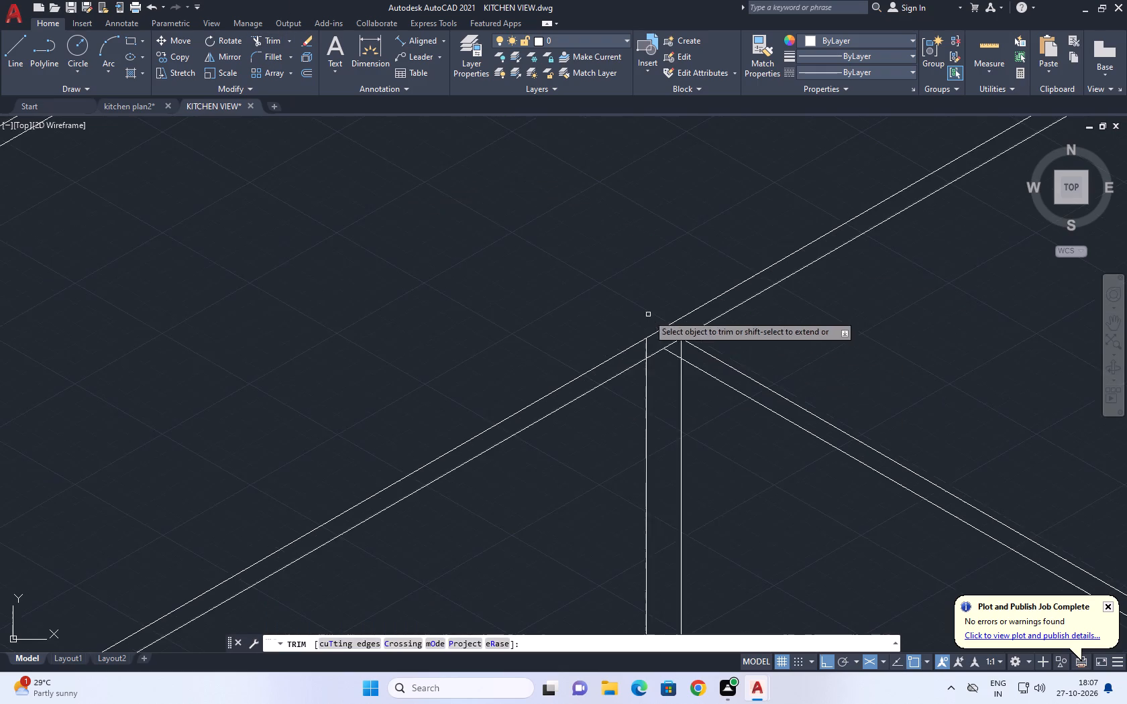
pyautogui.scroll(2, 660, 345)
pyautogui.click(717, 357)
pyautogui.click(688, 335)
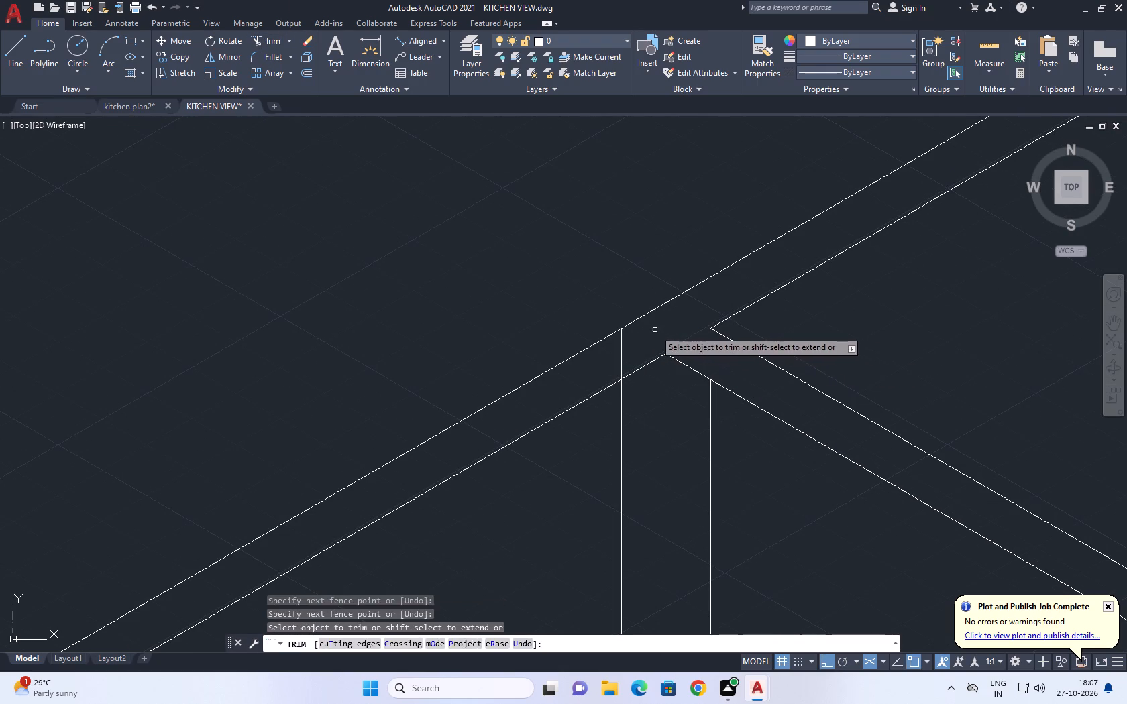
pyautogui.click(654, 330)
pyautogui.click(617, 349)
pyautogui.scroll(-4, 709, 280)
pyautogui.moveTo(769, 277); pyautogui.dragTo(616, 290, button='middle')
pyautogui.scroll(-2, 616, 290)
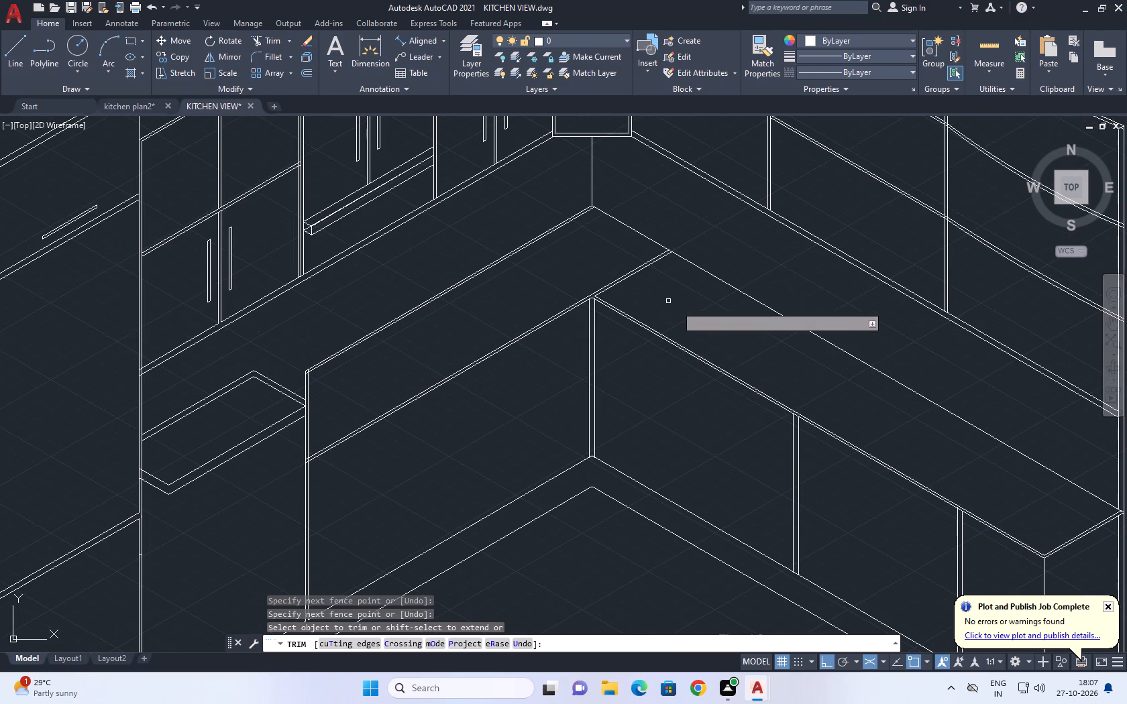
pyautogui.moveTo(798, 427); pyautogui.dragTo(676, 353, button='middle')
pyautogui.moveTo(880, 471); pyautogui.dragTo(873, 468, button='middle')
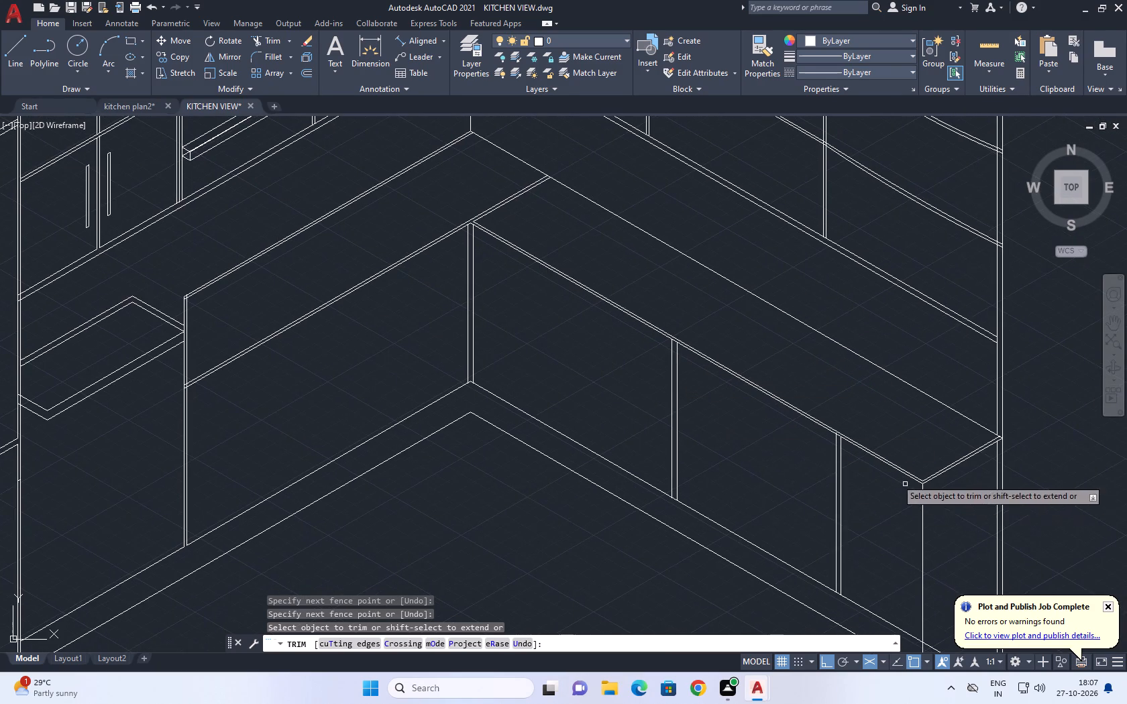
pyautogui.moveTo(873, 468); pyautogui.dragTo(779, 427, button='middle')
pyautogui.rightClick(733, 333)
pyautogui.click(767, 362)
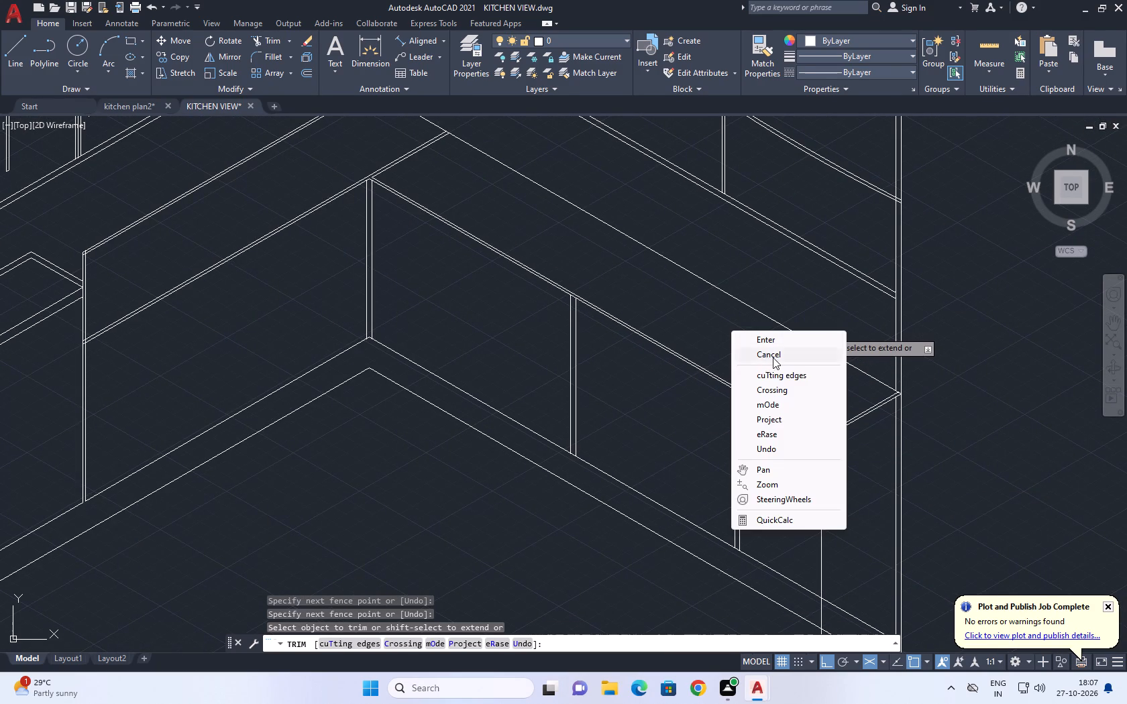
pyautogui.click(773, 357)
# Examine the wireframe's tall unit and base unit run against the coloured reference kitchen view.
pyautogui.scroll(-2, 707, 383)
pyautogui.middleClick(719, 369)
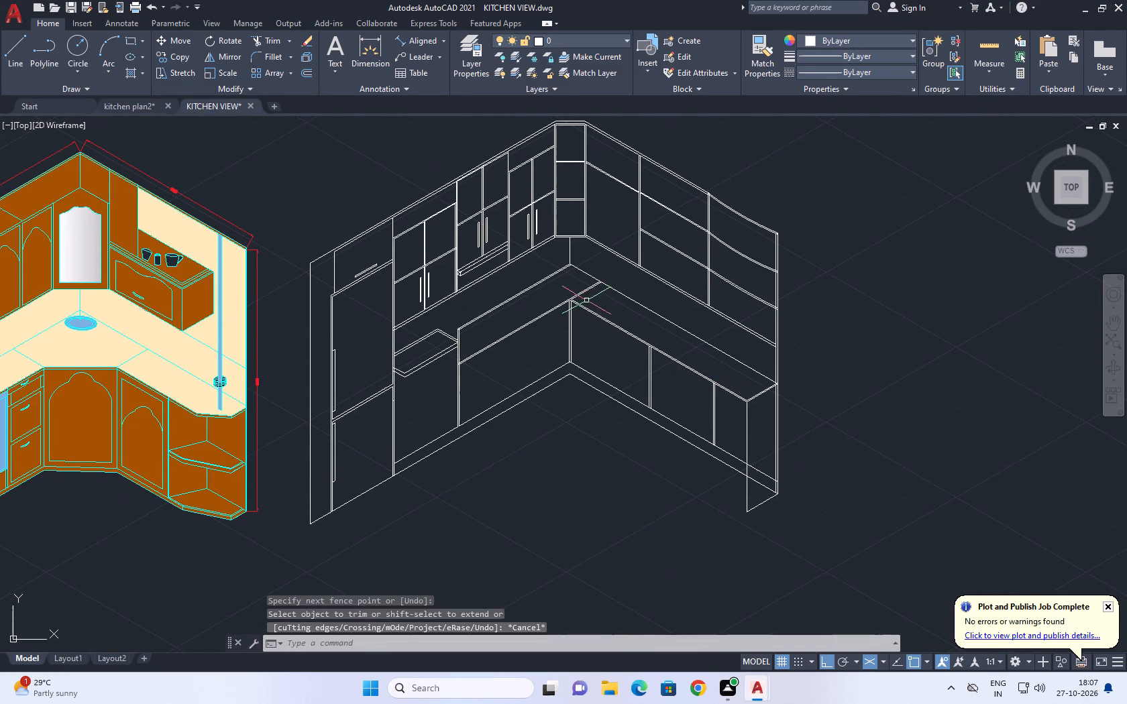
pyautogui.scroll(2, 533, 337)
pyautogui.scroll(-3, 662, 263)
pyautogui.moveTo(739, 291); pyautogui.dragTo(710, 348, button='middle')
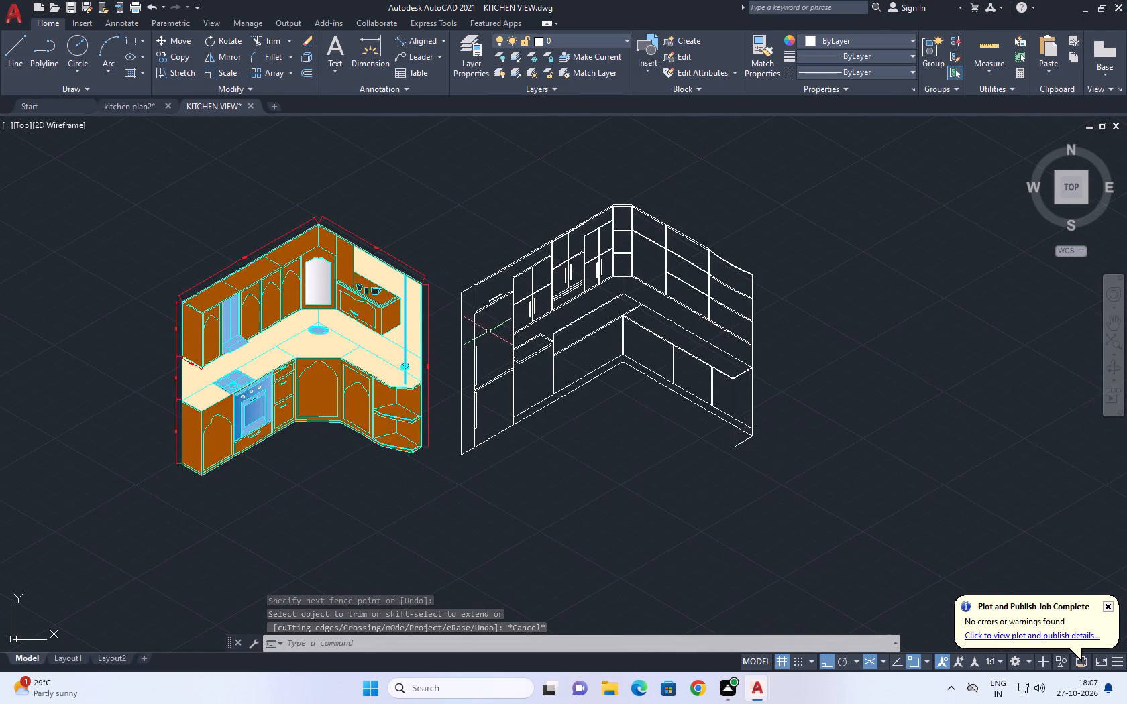
pyautogui.scroll(3, 488, 331)
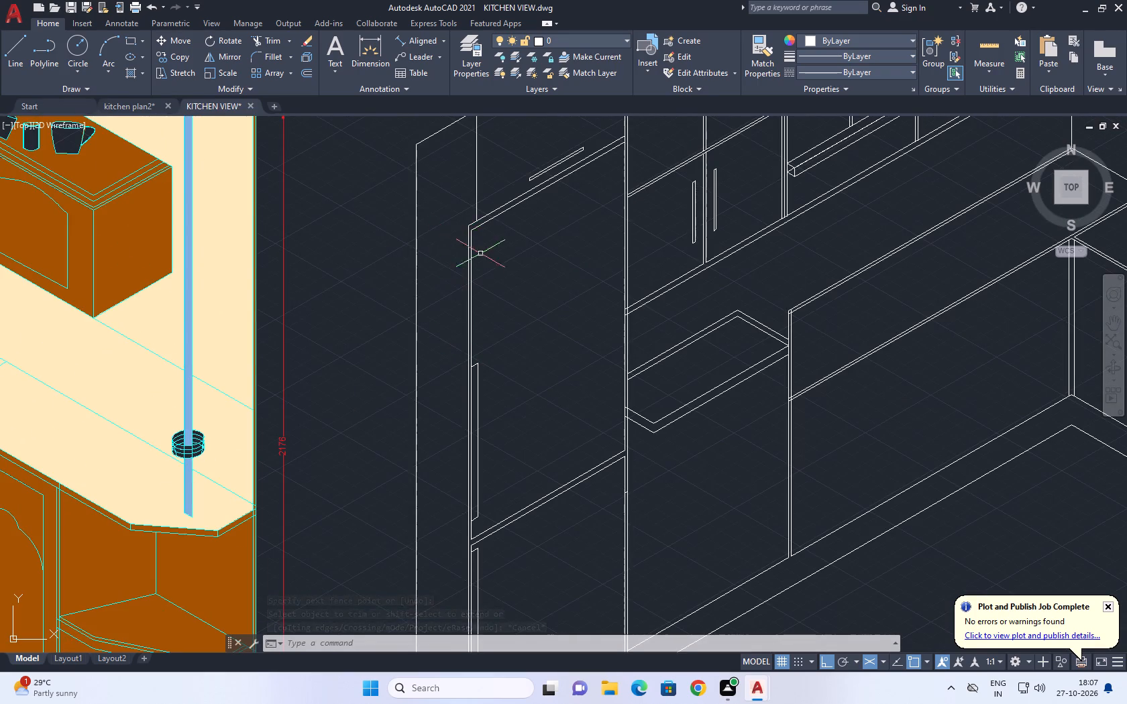
pyautogui.scroll(-2, 508, 274)
pyautogui.moveTo(494, 333); pyautogui.dragTo(508, 267, button='middle')
pyautogui.scroll(1, 497, 292)
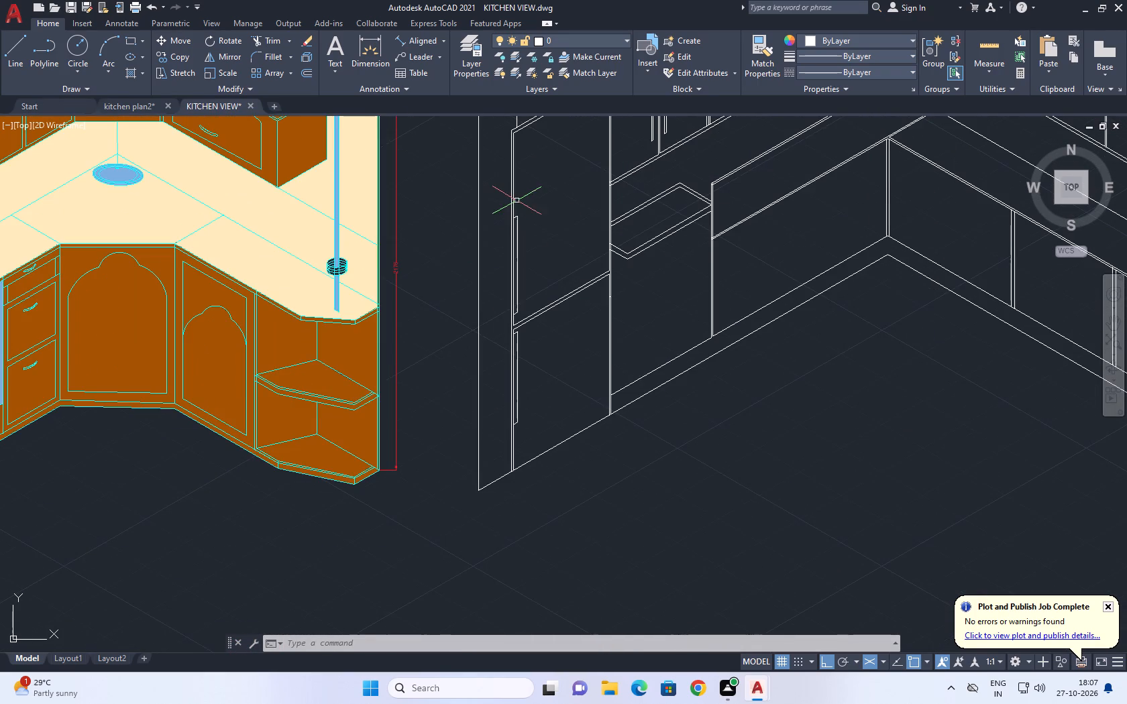
pyautogui.scroll(-2, 538, 277)
pyautogui.moveTo(604, 270); pyautogui.dragTo(503, 319, button='middle')
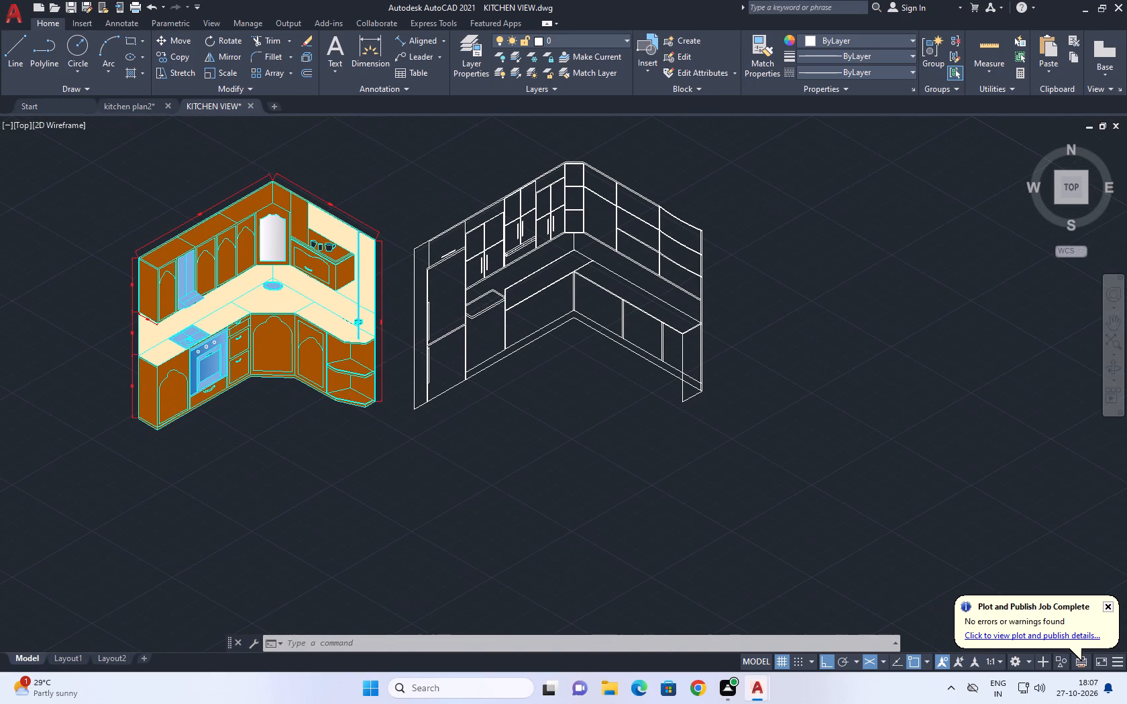
pyautogui.scroll(1, 433, 318)
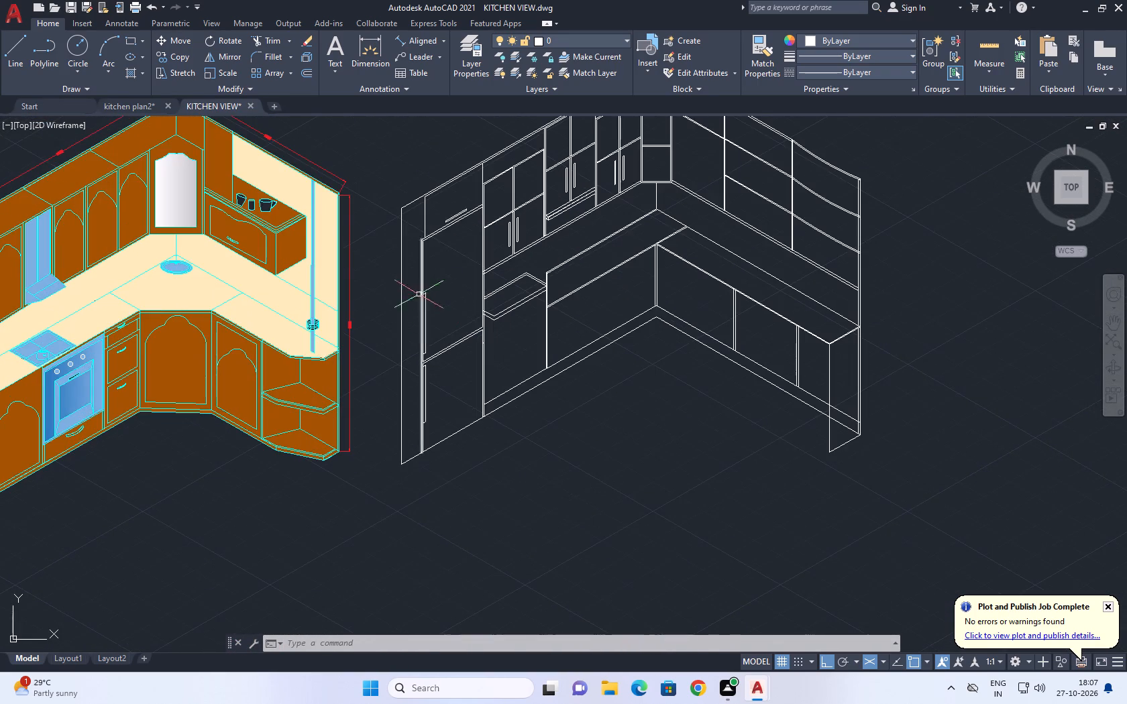
# Examine the wireframe's tall unit, base units and wall cabinets alongside the coloured reference kitchen view.
pyautogui.scroll(2, 417, 294)
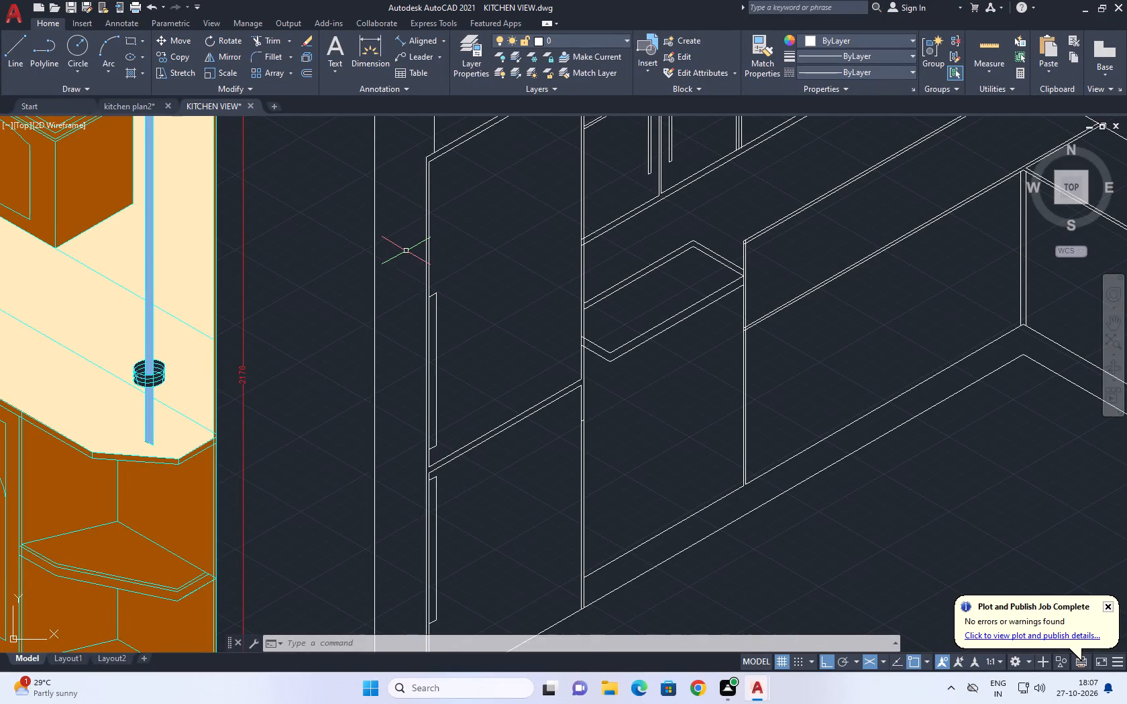
pyautogui.moveTo(409, 302); pyautogui.dragTo(458, 223, button='middle')
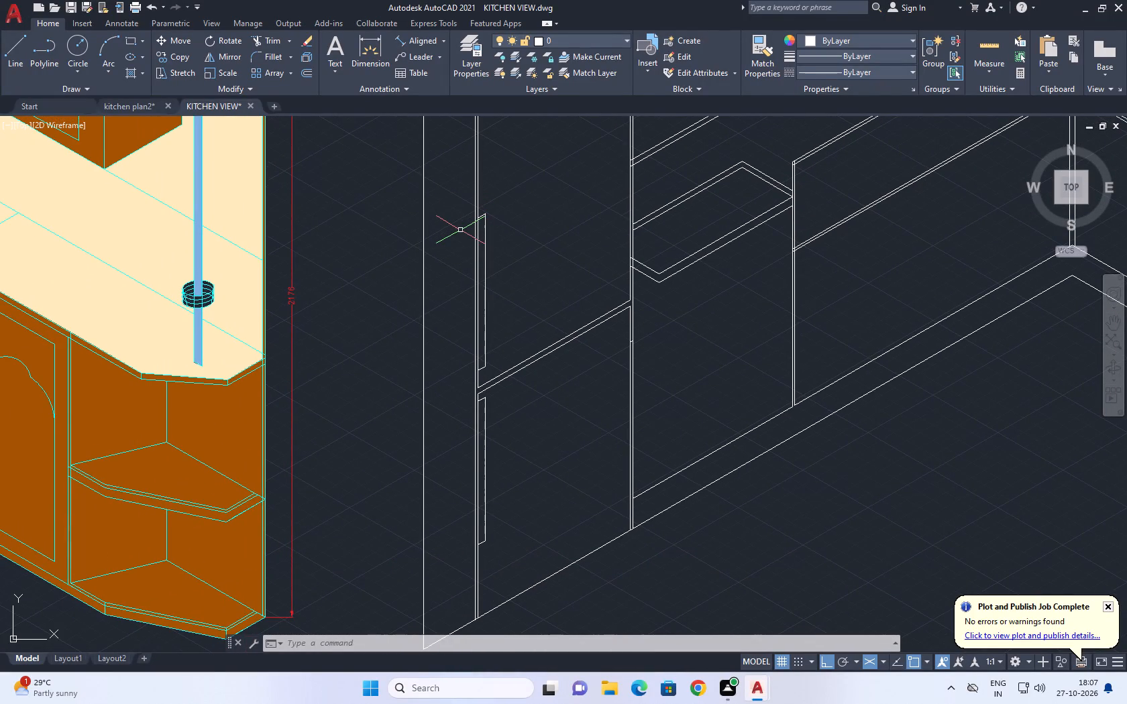
pyautogui.scroll(-3, 517, 243)
pyautogui.moveTo(563, 287); pyautogui.dragTo(508, 335, button='middle')
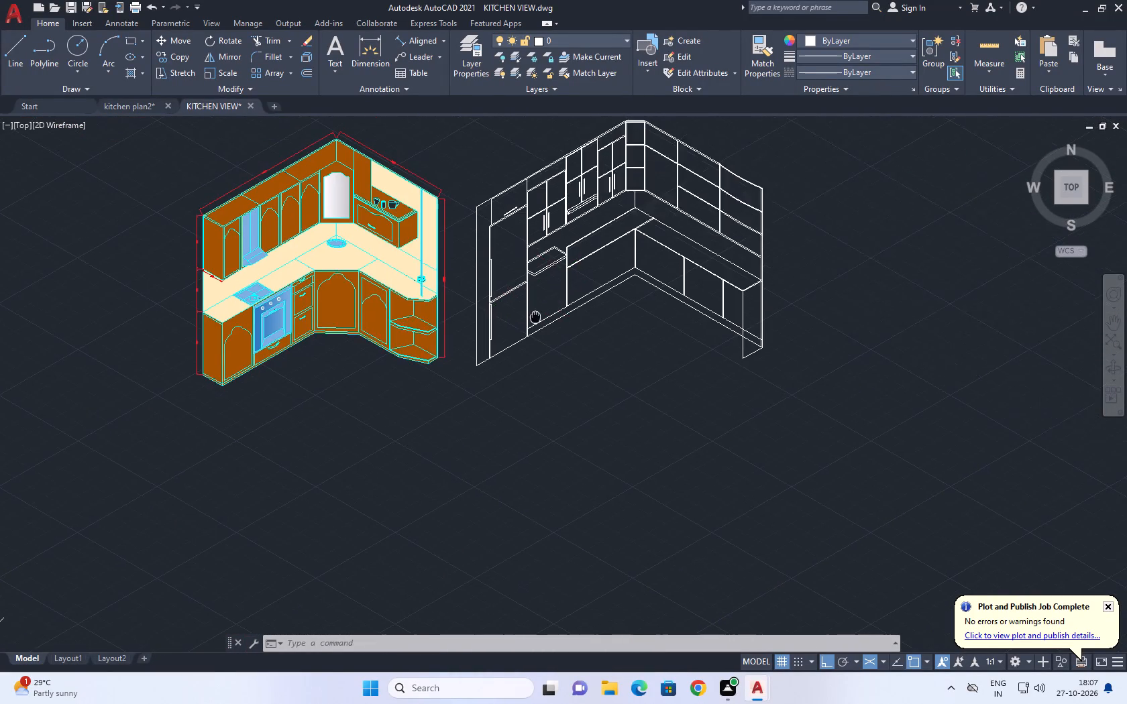
pyautogui.moveTo(508, 335); pyautogui.dragTo(468, 356, button='middle')
pyautogui.middleClick(463, 359)
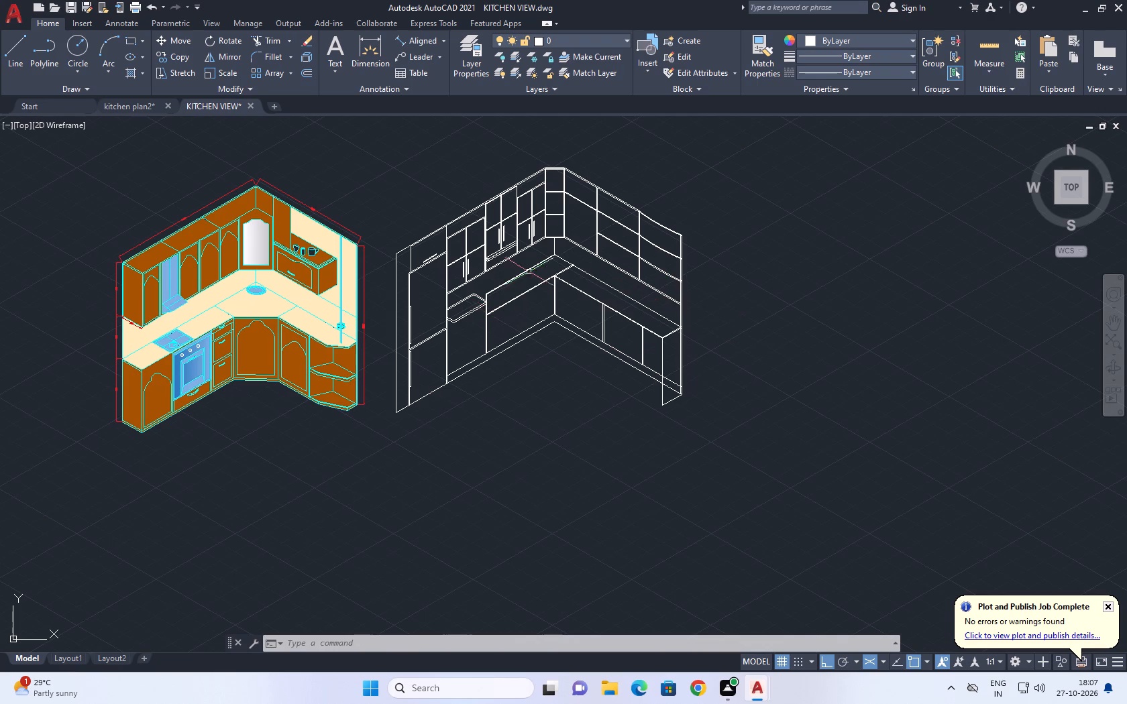
pyautogui.moveTo(531, 271); pyautogui.dragTo(476, 324, button='middle')
pyautogui.middleClick(474, 326)
pyautogui.scroll(1, 413, 292)
pyautogui.moveTo(376, 251); pyautogui.dragTo(438, 290, button='middle')
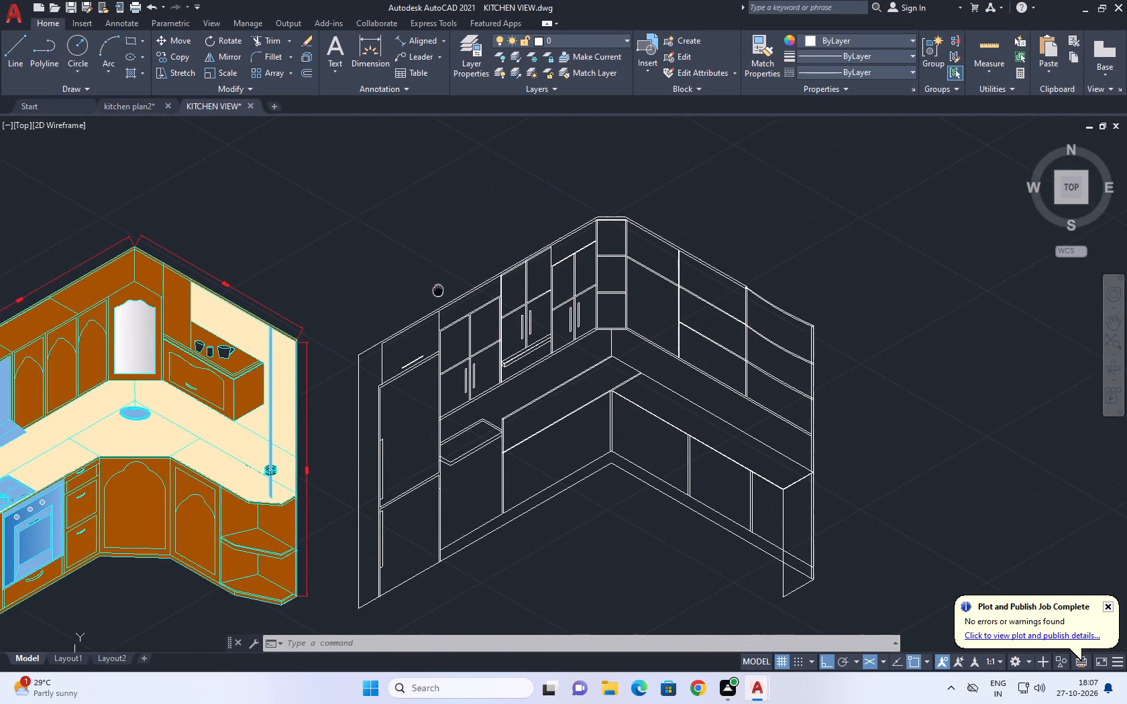
pyautogui.moveTo(438, 290); pyautogui.dragTo(439, 290, button='middle')
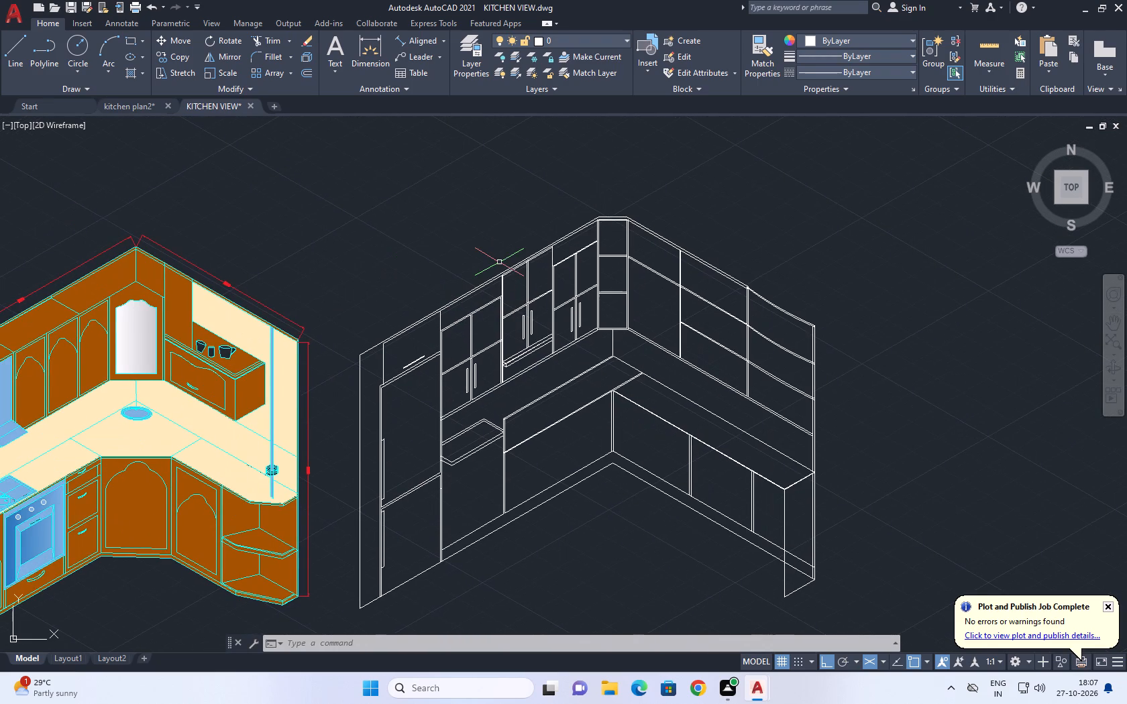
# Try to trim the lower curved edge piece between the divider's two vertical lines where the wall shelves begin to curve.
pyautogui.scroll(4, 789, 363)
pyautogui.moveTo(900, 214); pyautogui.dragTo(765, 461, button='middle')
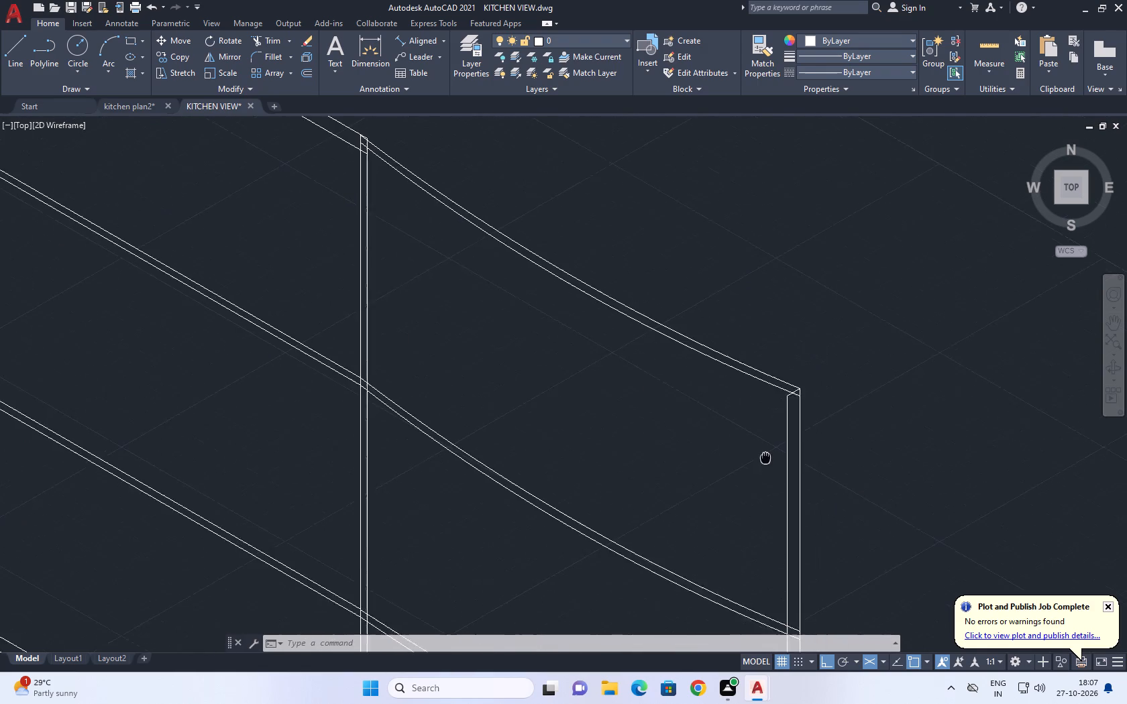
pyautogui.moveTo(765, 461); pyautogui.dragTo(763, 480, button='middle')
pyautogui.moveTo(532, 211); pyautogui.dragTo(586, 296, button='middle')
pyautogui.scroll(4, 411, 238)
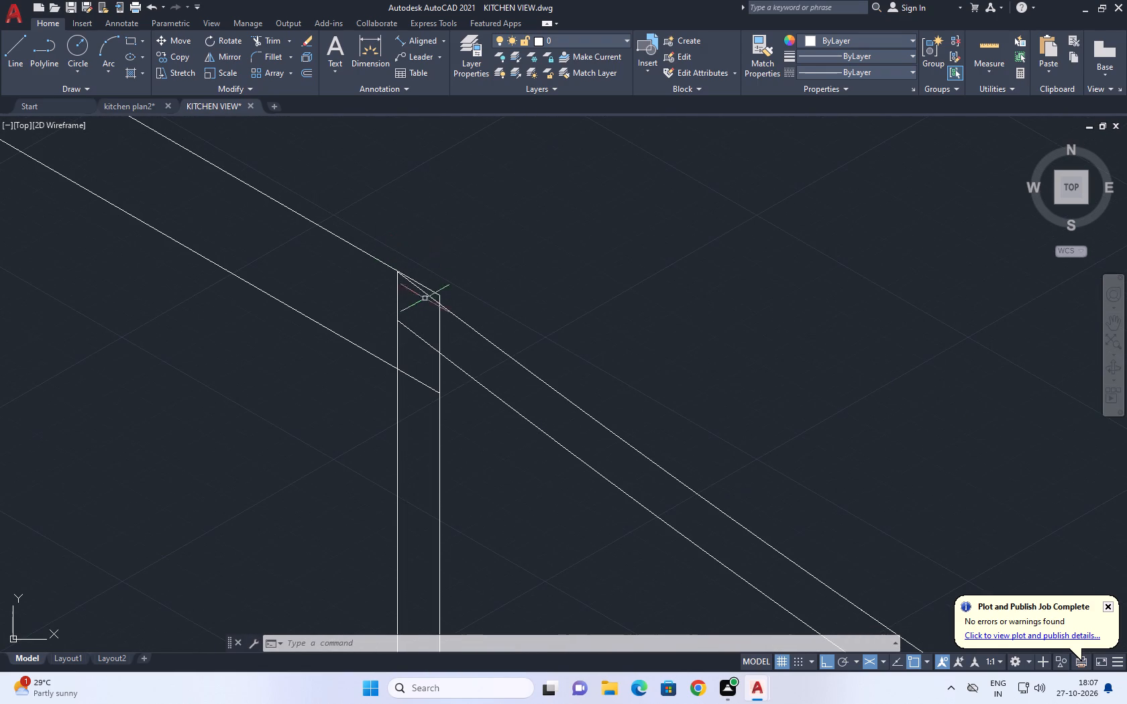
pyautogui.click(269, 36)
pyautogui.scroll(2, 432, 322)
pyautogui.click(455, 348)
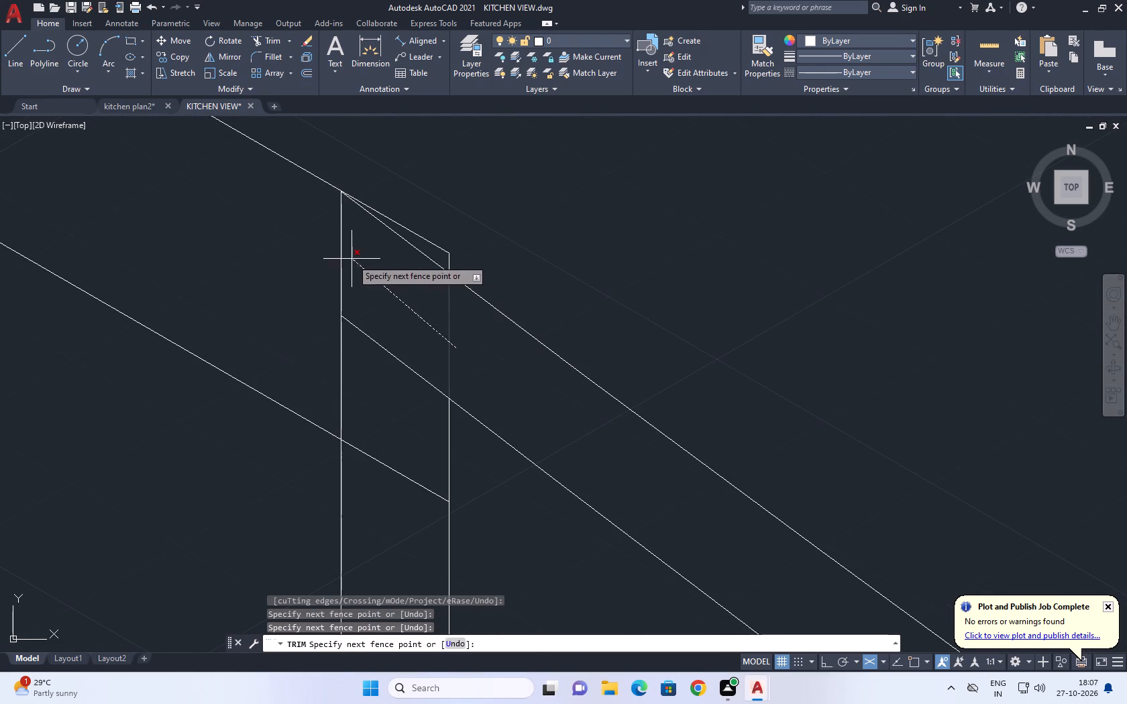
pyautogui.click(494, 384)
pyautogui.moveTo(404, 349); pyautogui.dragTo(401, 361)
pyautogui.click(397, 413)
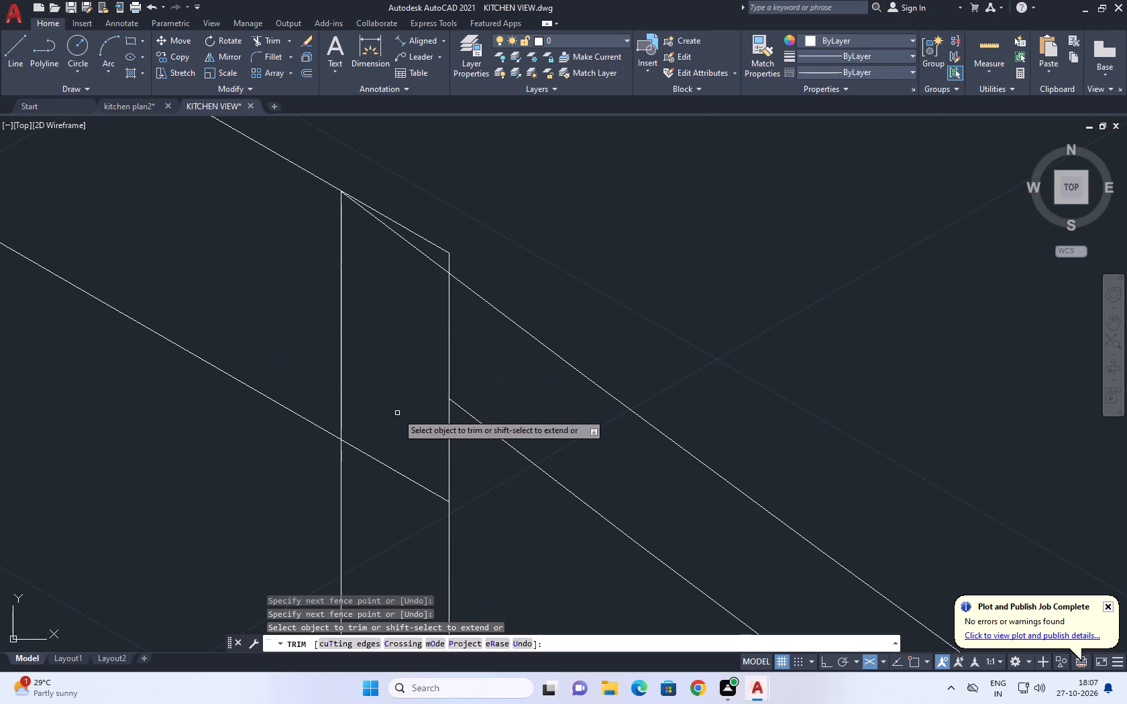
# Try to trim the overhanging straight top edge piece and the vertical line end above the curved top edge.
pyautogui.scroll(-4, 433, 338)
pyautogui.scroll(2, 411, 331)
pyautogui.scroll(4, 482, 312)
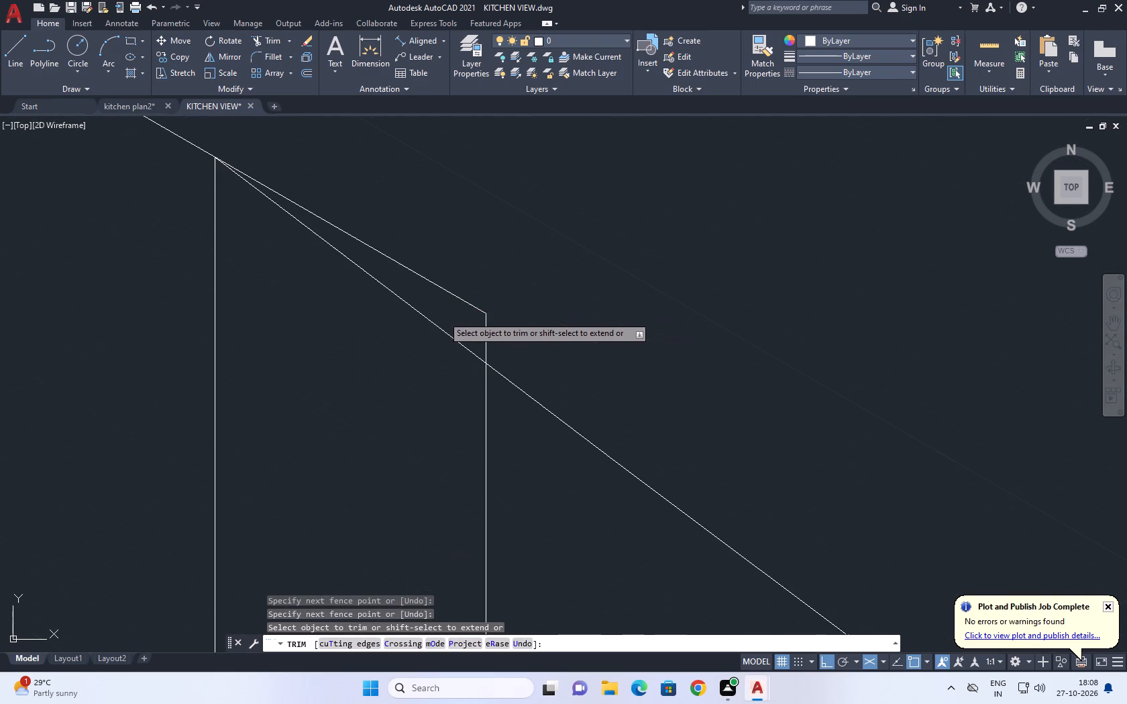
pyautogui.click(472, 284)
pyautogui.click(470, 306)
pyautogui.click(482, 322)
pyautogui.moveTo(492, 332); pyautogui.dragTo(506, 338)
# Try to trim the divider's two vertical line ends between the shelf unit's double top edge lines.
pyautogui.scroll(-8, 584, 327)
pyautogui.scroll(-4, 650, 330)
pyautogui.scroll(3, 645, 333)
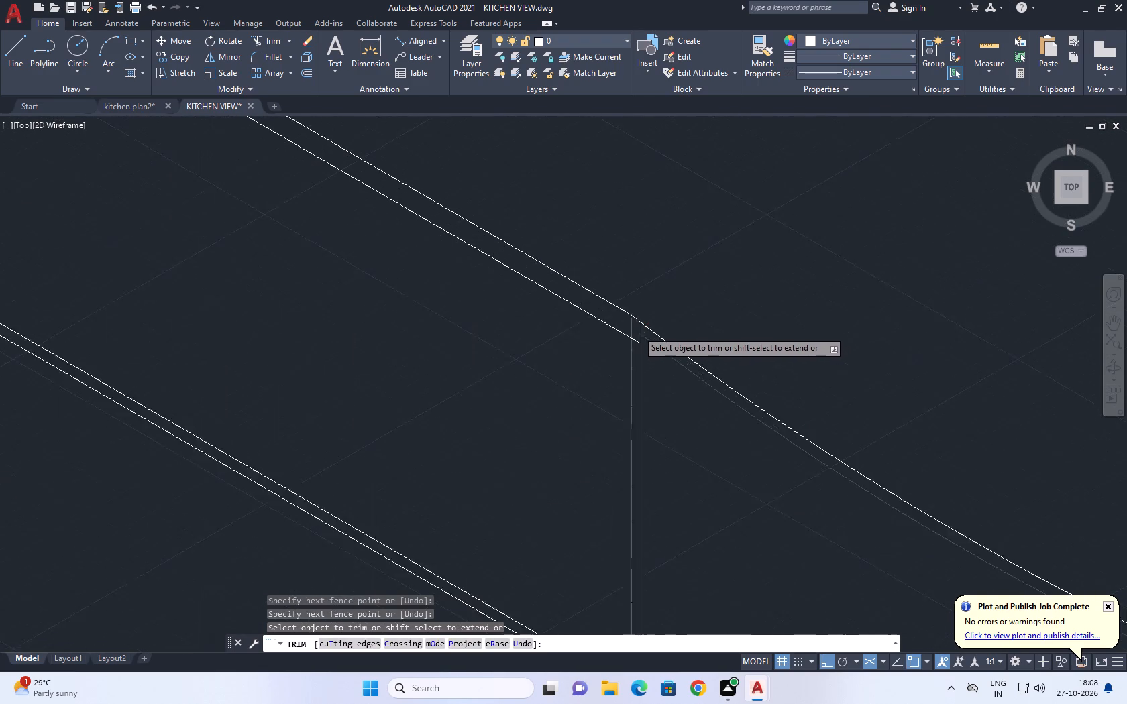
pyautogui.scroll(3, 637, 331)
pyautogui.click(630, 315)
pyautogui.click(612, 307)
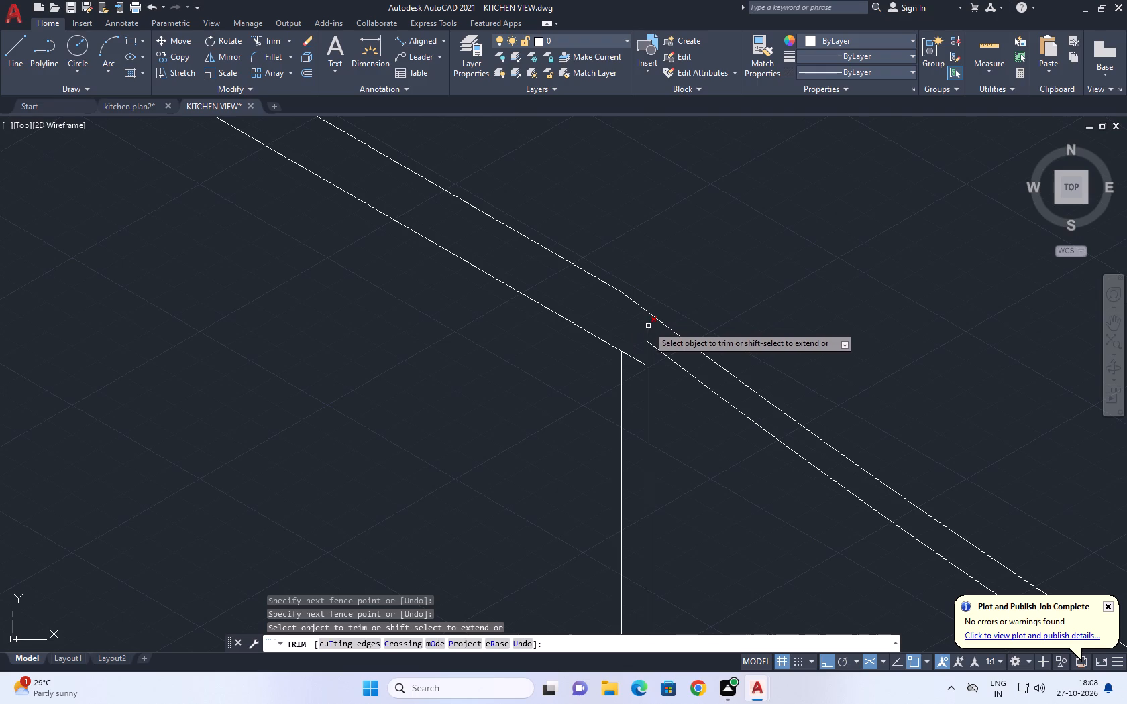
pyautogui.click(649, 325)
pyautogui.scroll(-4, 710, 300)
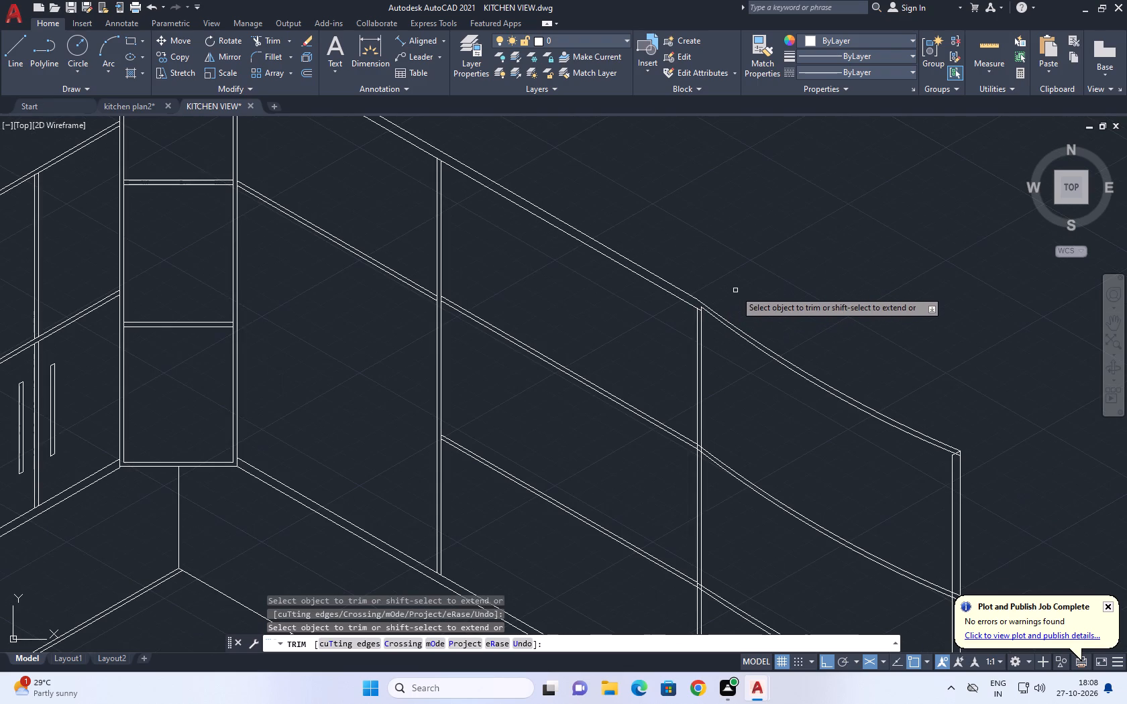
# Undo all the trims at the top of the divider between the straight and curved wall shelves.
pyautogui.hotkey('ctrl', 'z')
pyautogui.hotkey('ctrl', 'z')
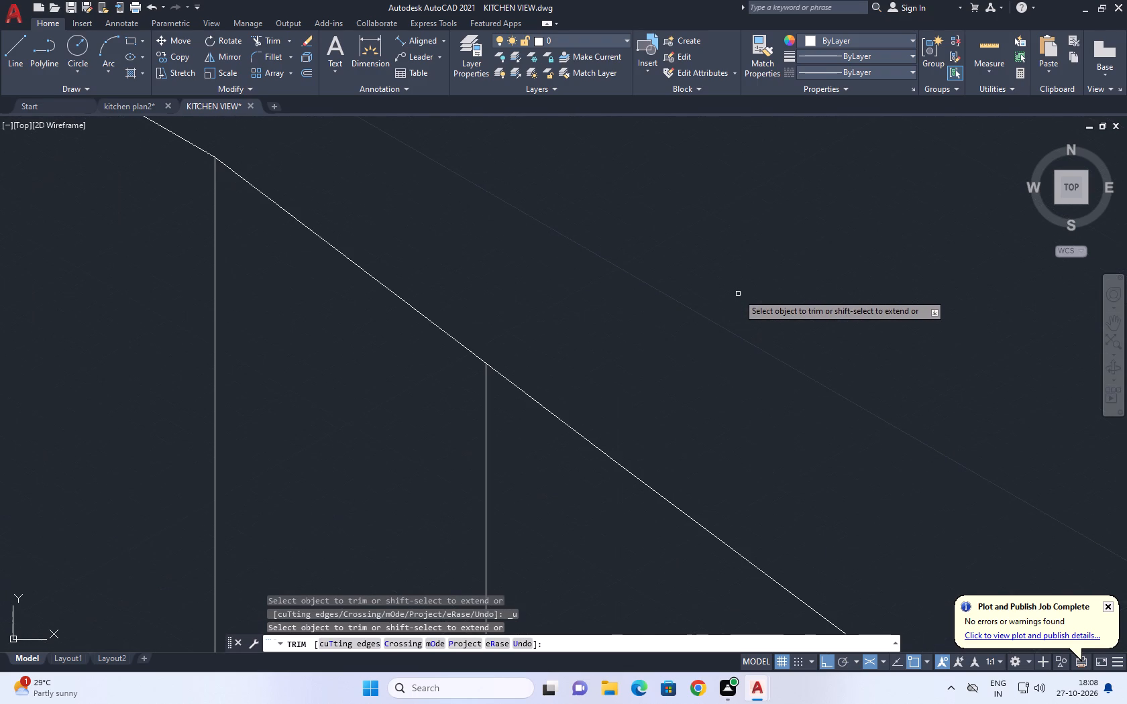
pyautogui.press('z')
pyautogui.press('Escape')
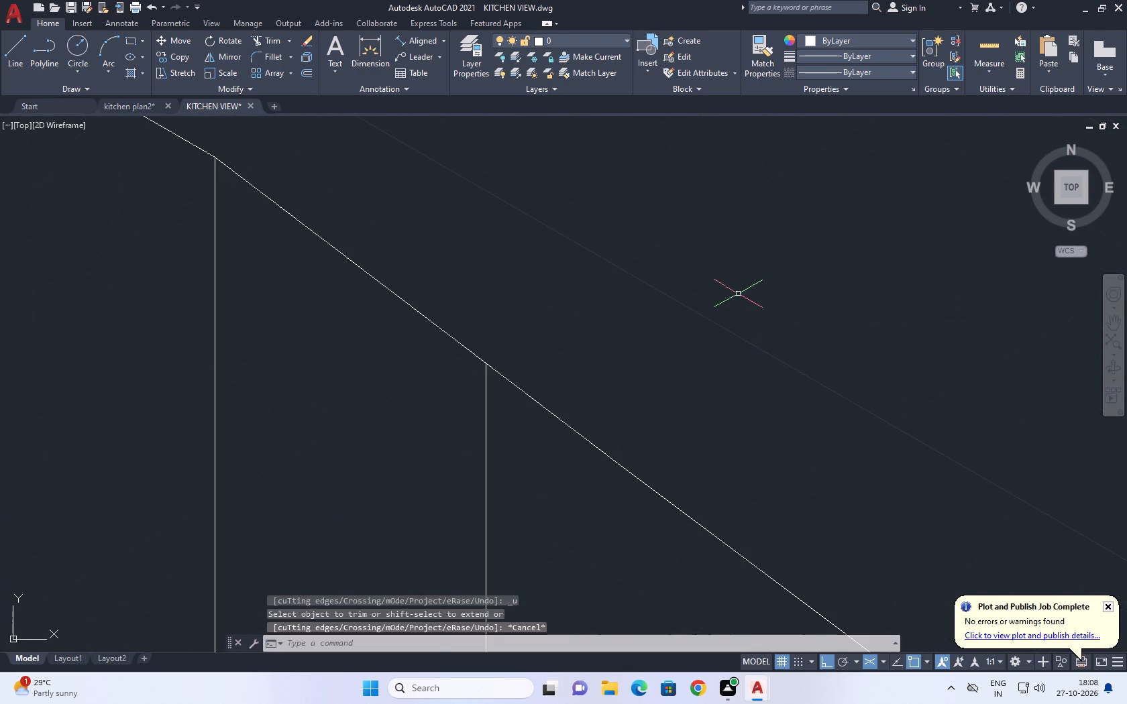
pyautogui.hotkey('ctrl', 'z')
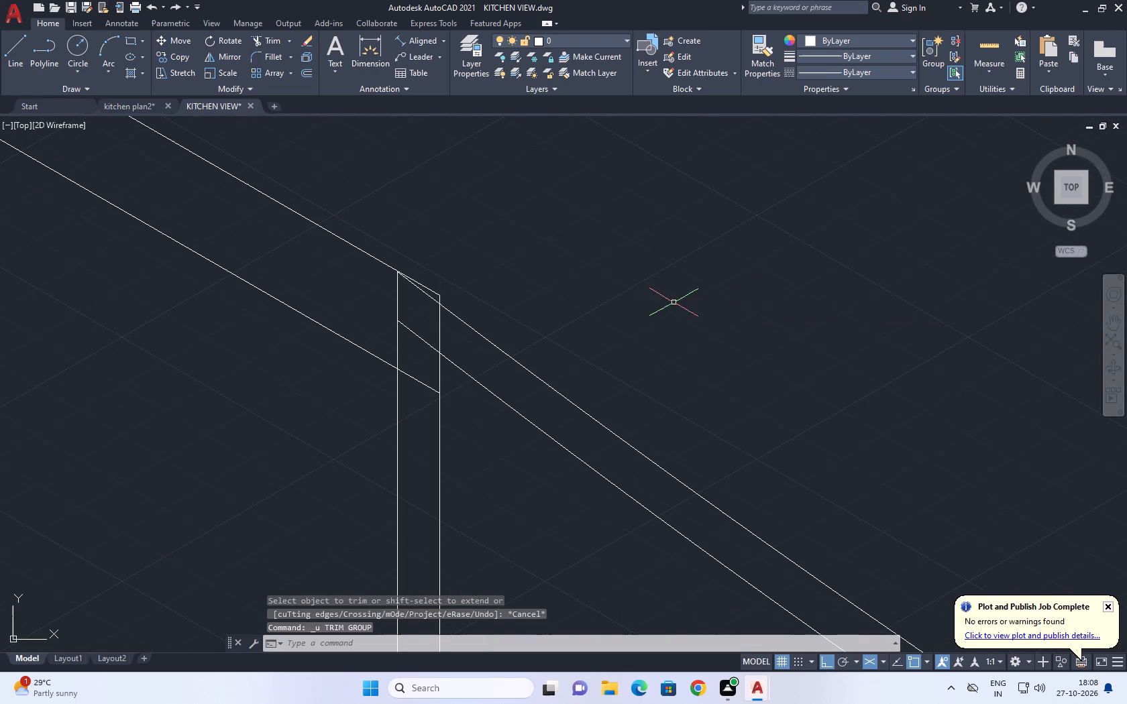
# Save the drawing as KITCHEN VIEW in AutoCAD 2018 format, replacing the existing file.
pyautogui.moveTo(684, 293); pyautogui.dragTo(626, 311, button='middle')
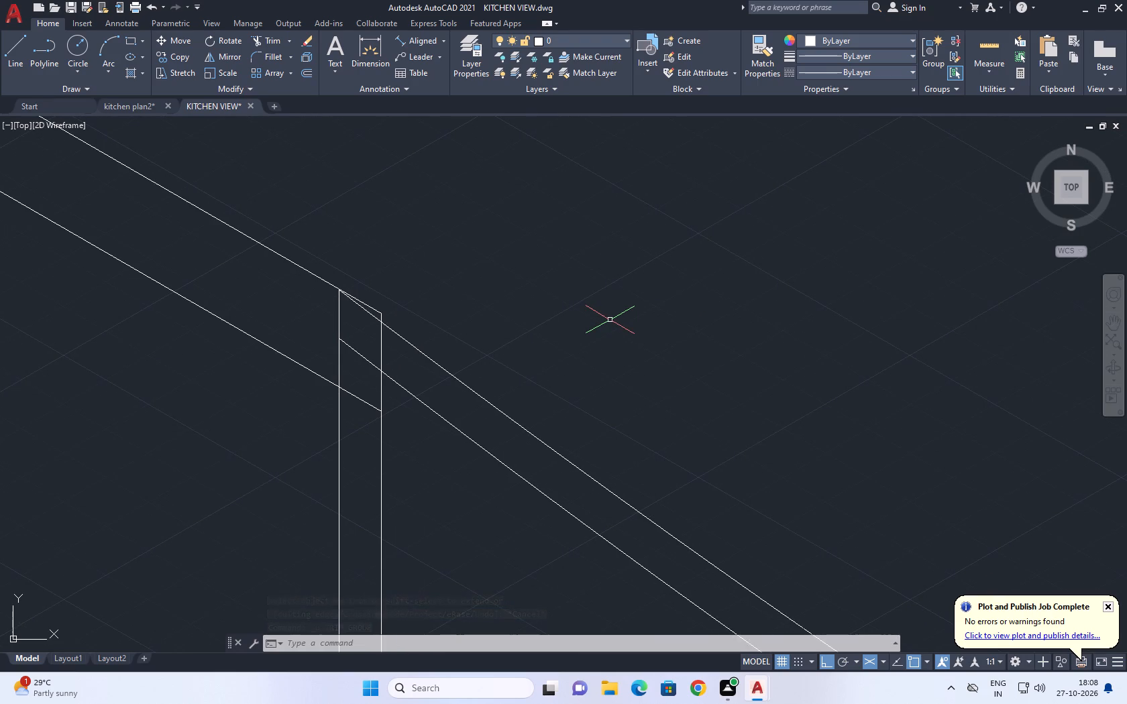
pyautogui.scroll(-8, 616, 337)
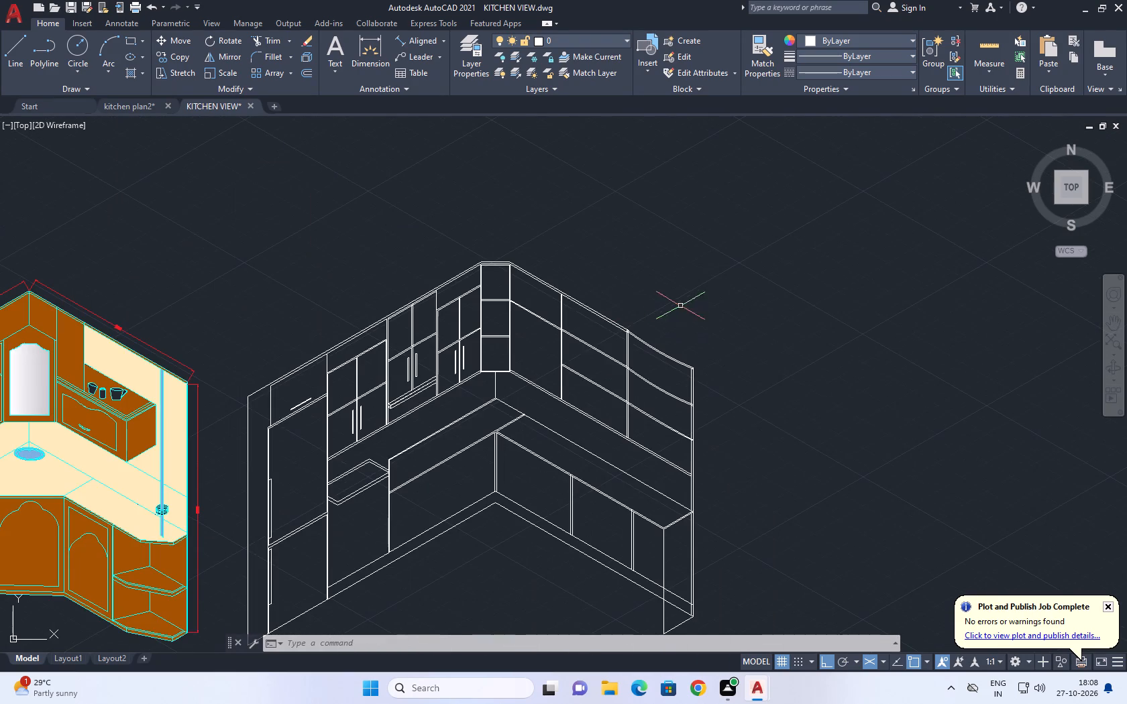
pyautogui.moveTo(527, 302); pyautogui.dragTo(634, 234, button='middle')
pyautogui.moveTo(721, 256); pyautogui.dragTo(700, 268, button='middle')
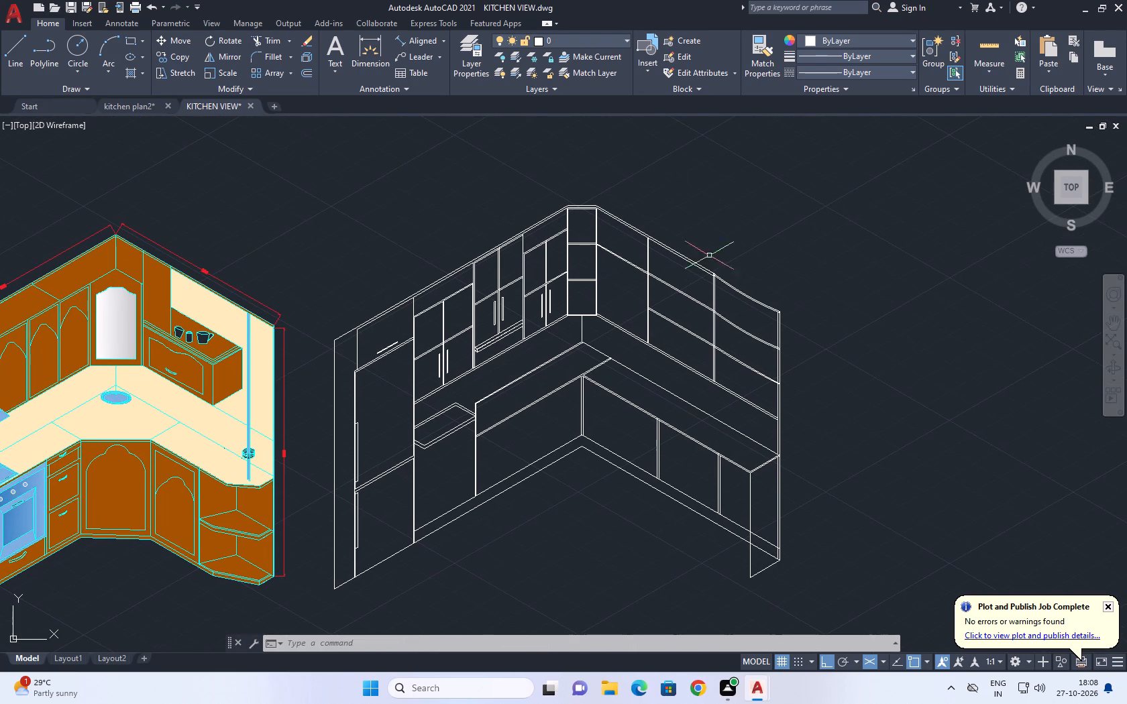
pyautogui.click(13, 18)
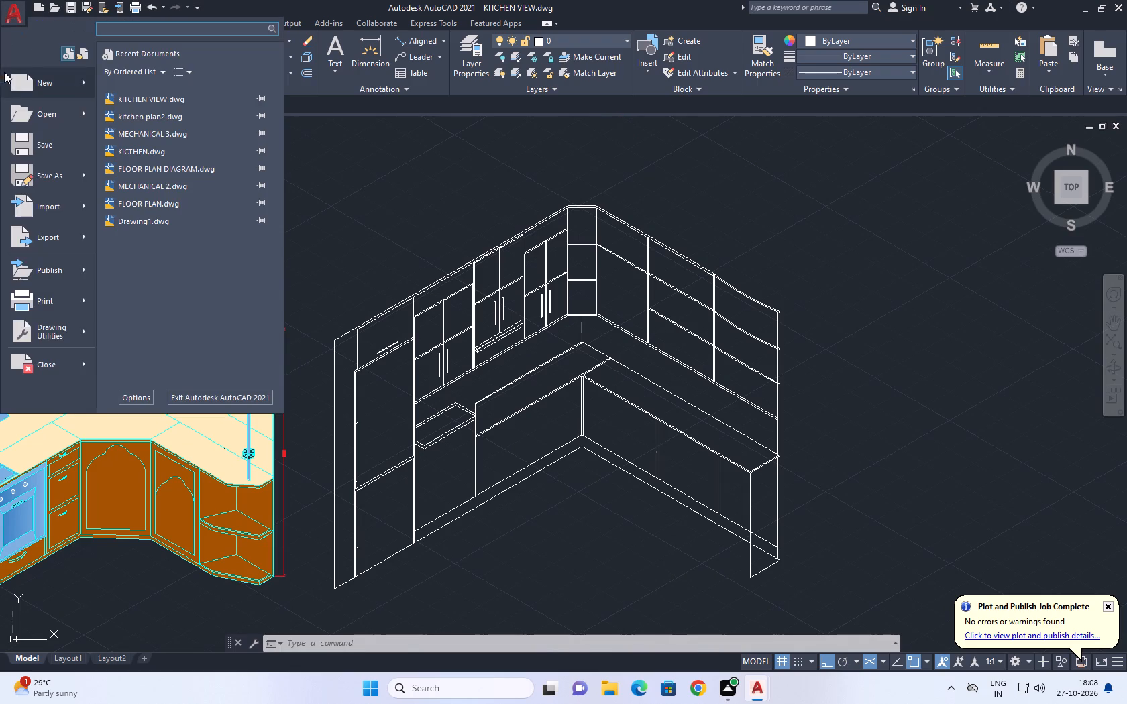
pyautogui.moveTo(326, 329); pyautogui.dragTo(425, 374, button='middle')
pyautogui.scroll(-1, 453, 355)
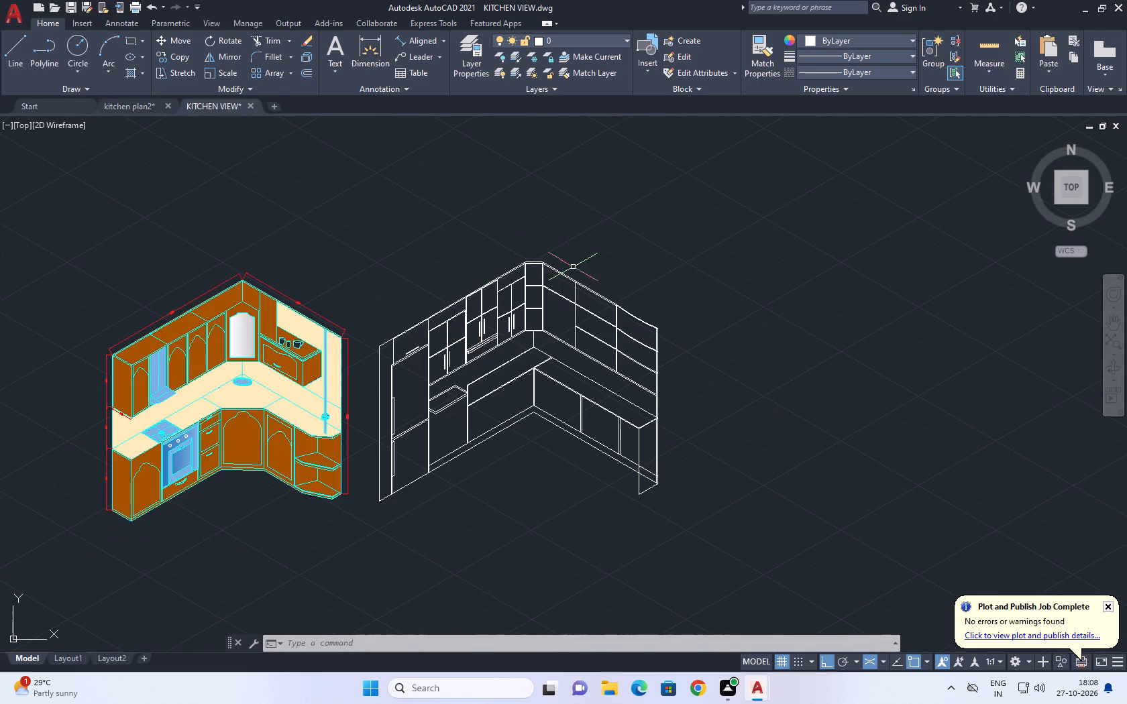
pyautogui.click(21, 16)
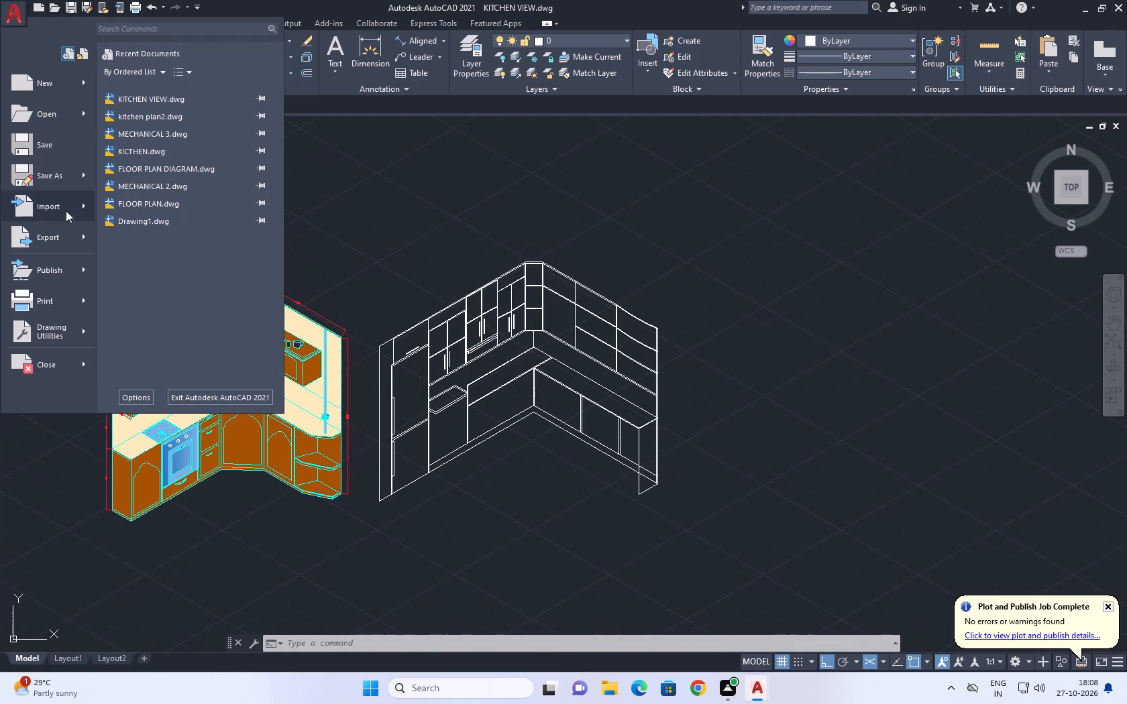
pyautogui.click(65, 172)
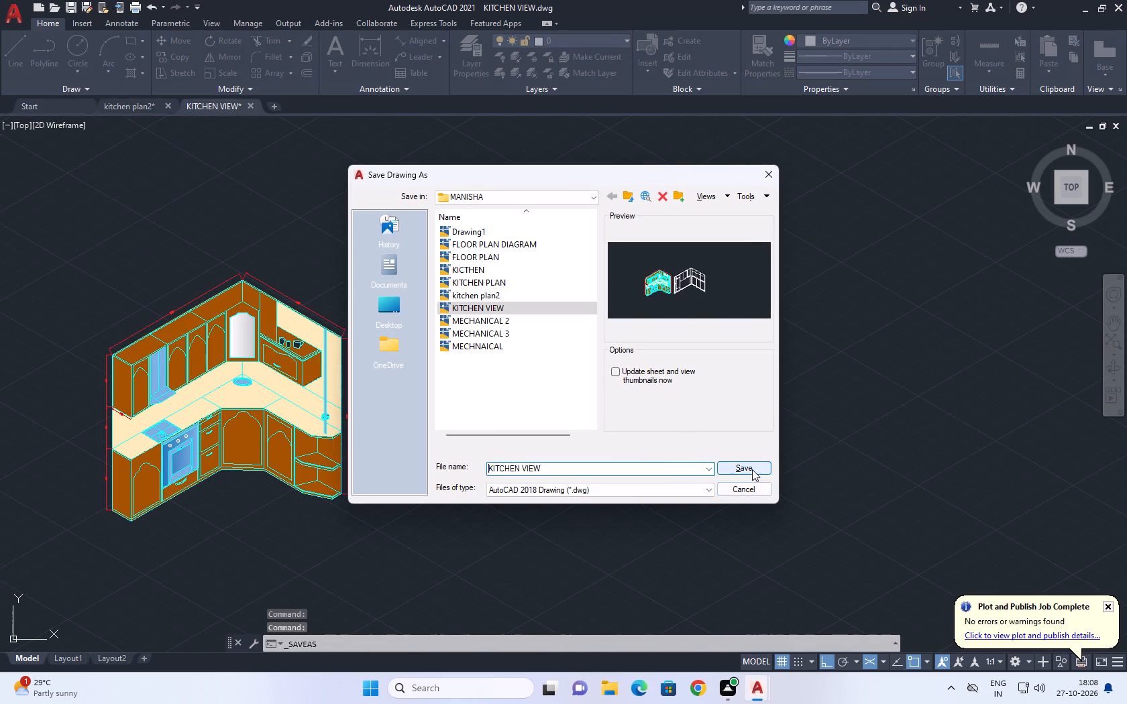
pyautogui.click(752, 469)
pyautogui.click(570, 374)
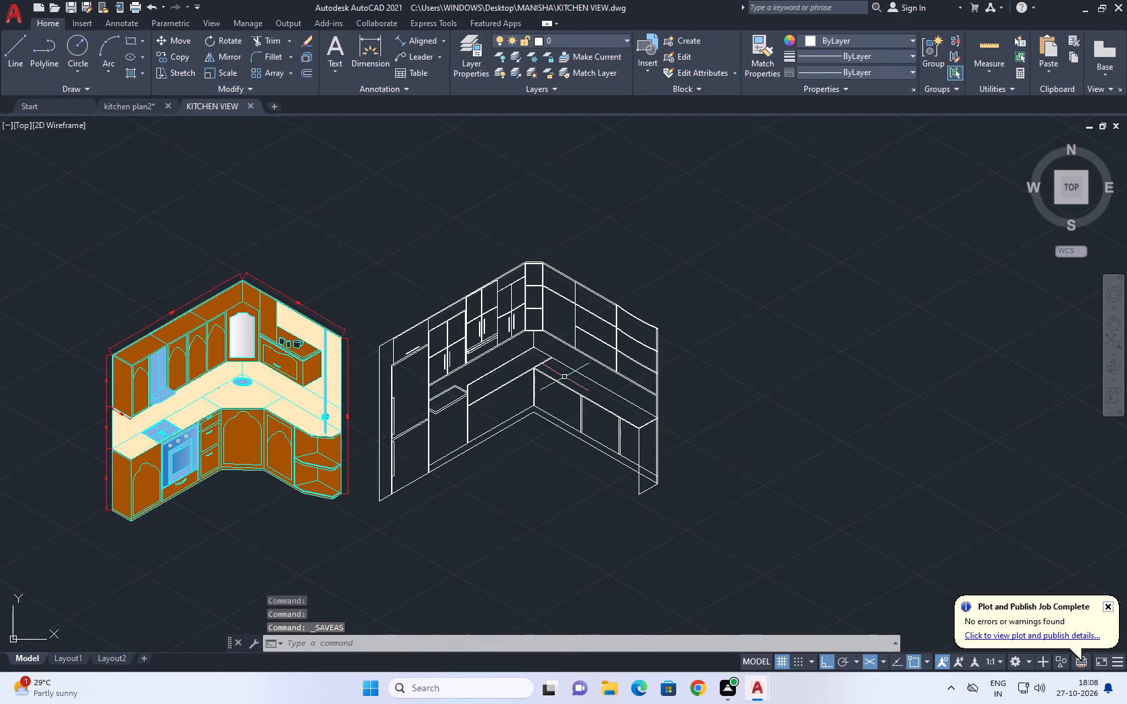
# Start a plot using the previous plot's page setup, with the AutoCAD PDF (High Quality Print) plotter.
pyautogui.moveTo(629, 405); pyautogui.dragTo(676, 384, button='middle')
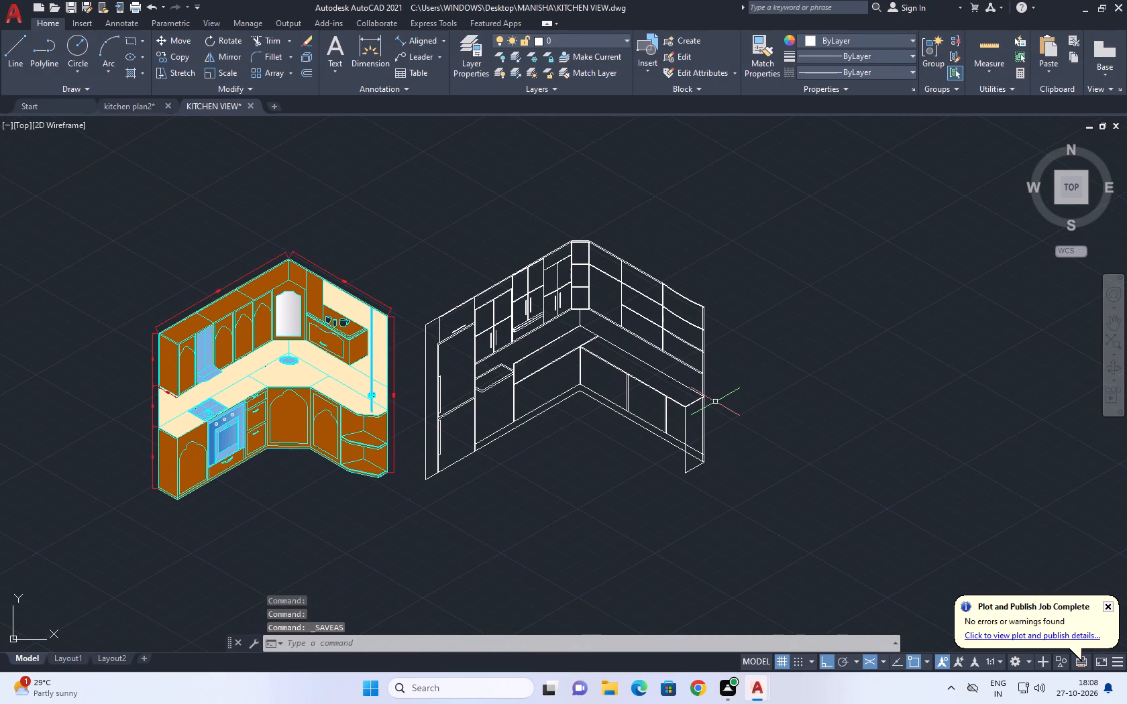
pyautogui.hotkey('ctrl', 'p')
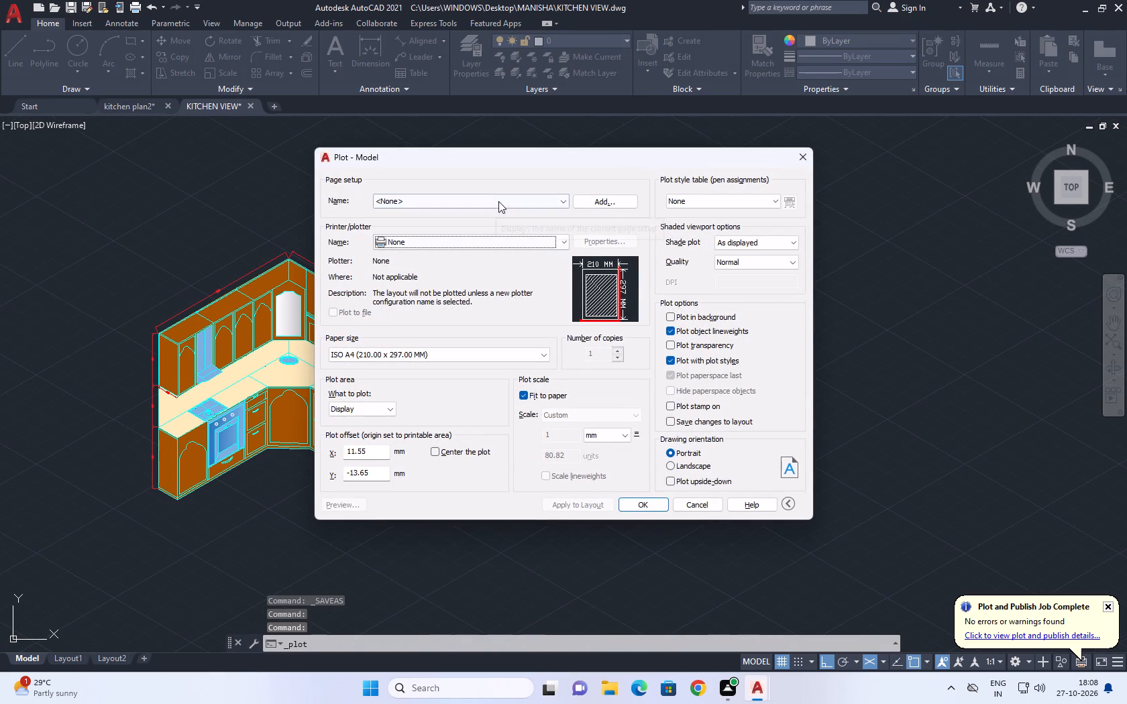
pyautogui.click(498, 200)
pyautogui.click(472, 225)
pyautogui.moveTo(389, 319); pyautogui.dragTo(488, 272, button='middle')
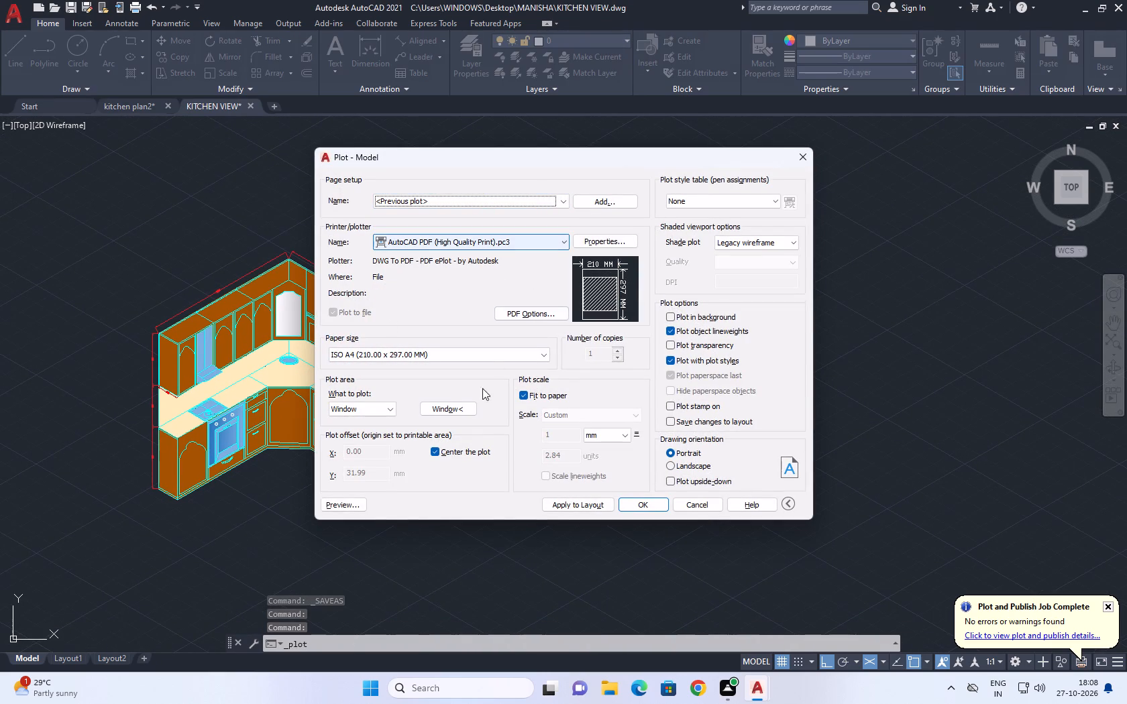
# Set the plot area to a window enclosing the coloured reference kitchen and its dimensions.
pyautogui.click(456, 409)
pyautogui.moveTo(383, 430); pyautogui.dragTo(539, 351, button='middle')
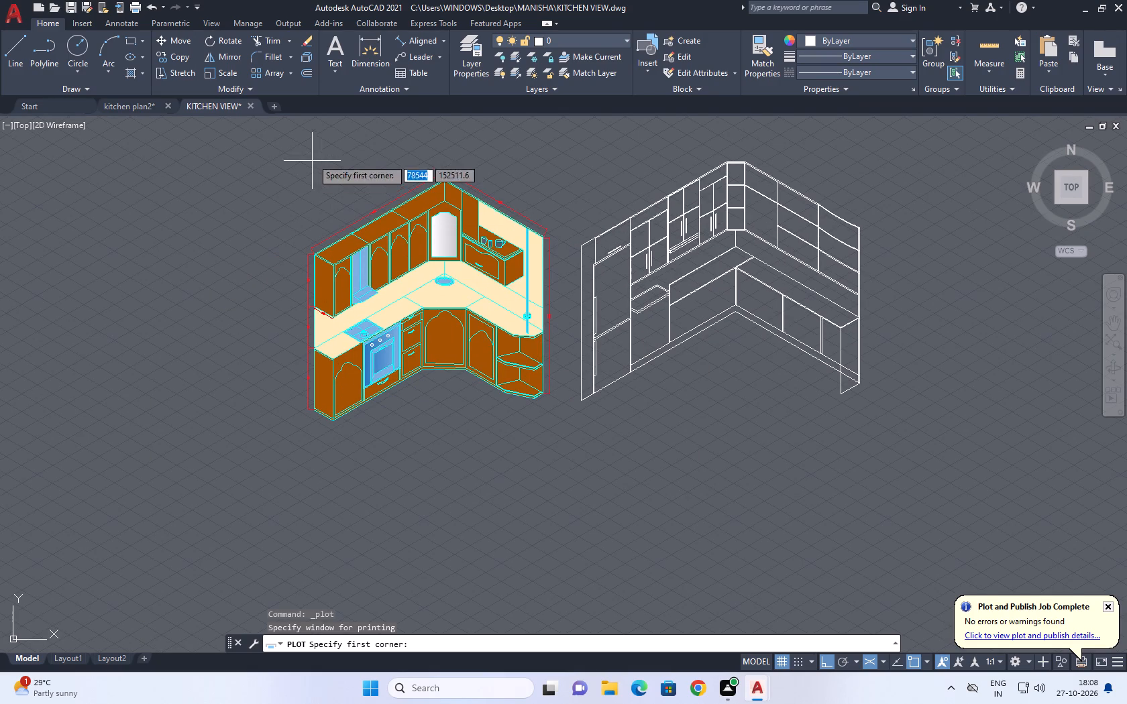
pyautogui.click(282, 150)
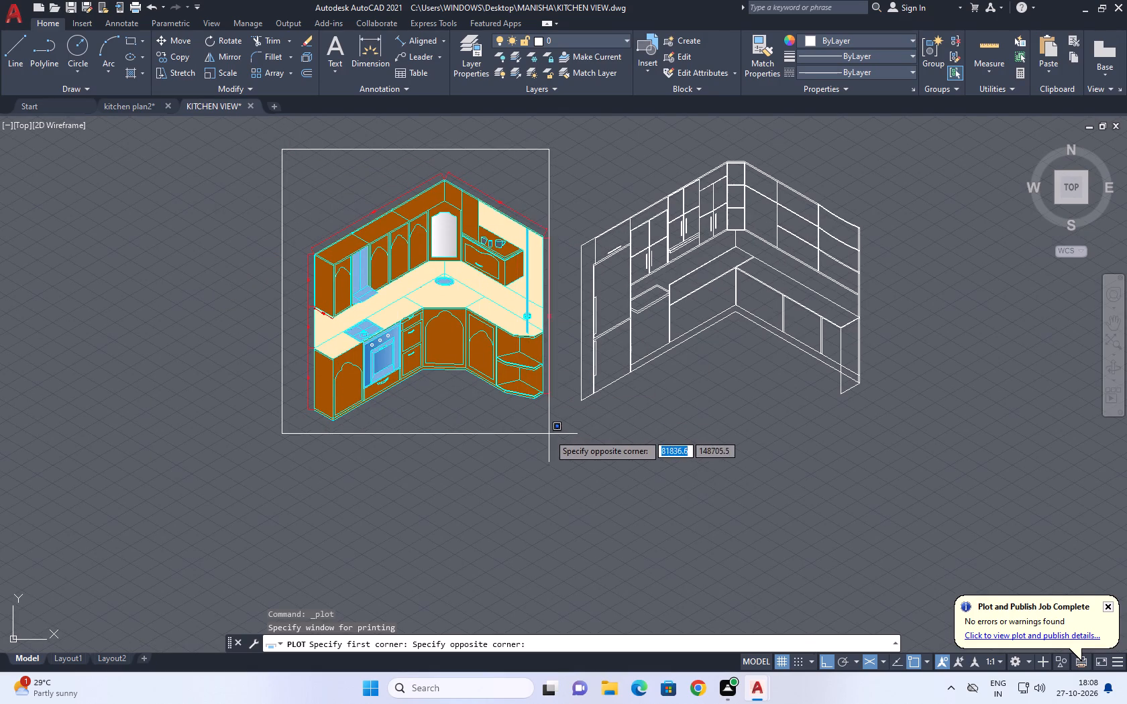
pyautogui.click(566, 434)
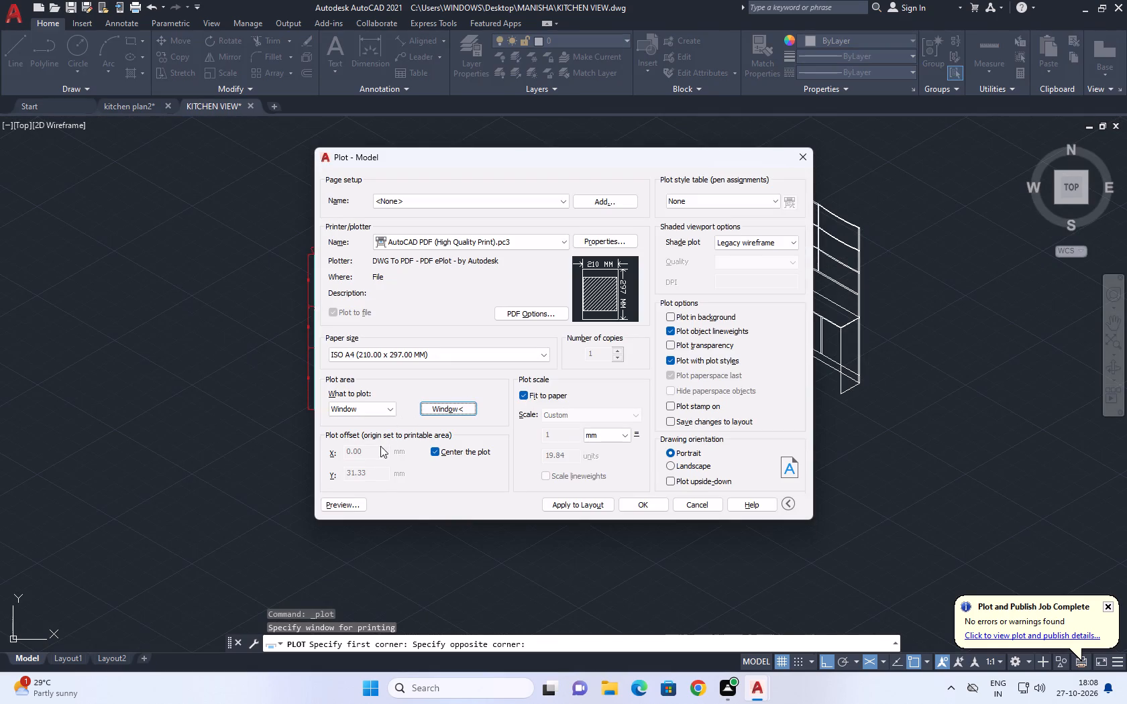
# Preview the plot of the coloured kitchen view on the portrait A4 sheet.
pyautogui.click(337, 502)
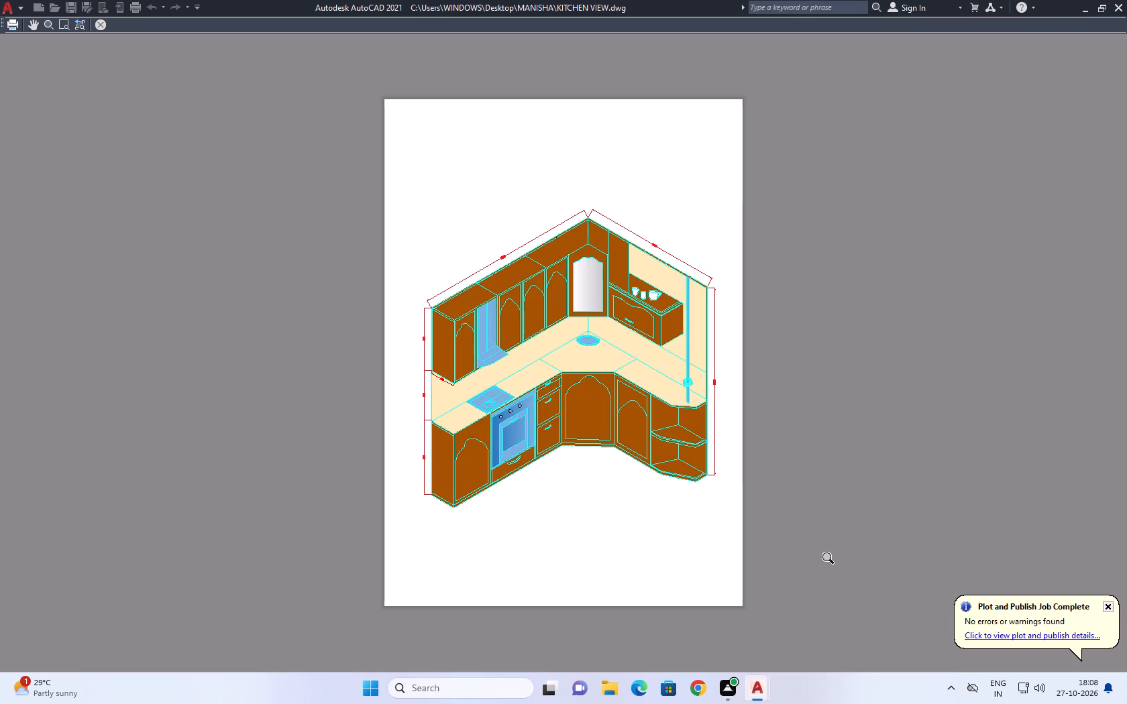
pyautogui.press('Return')
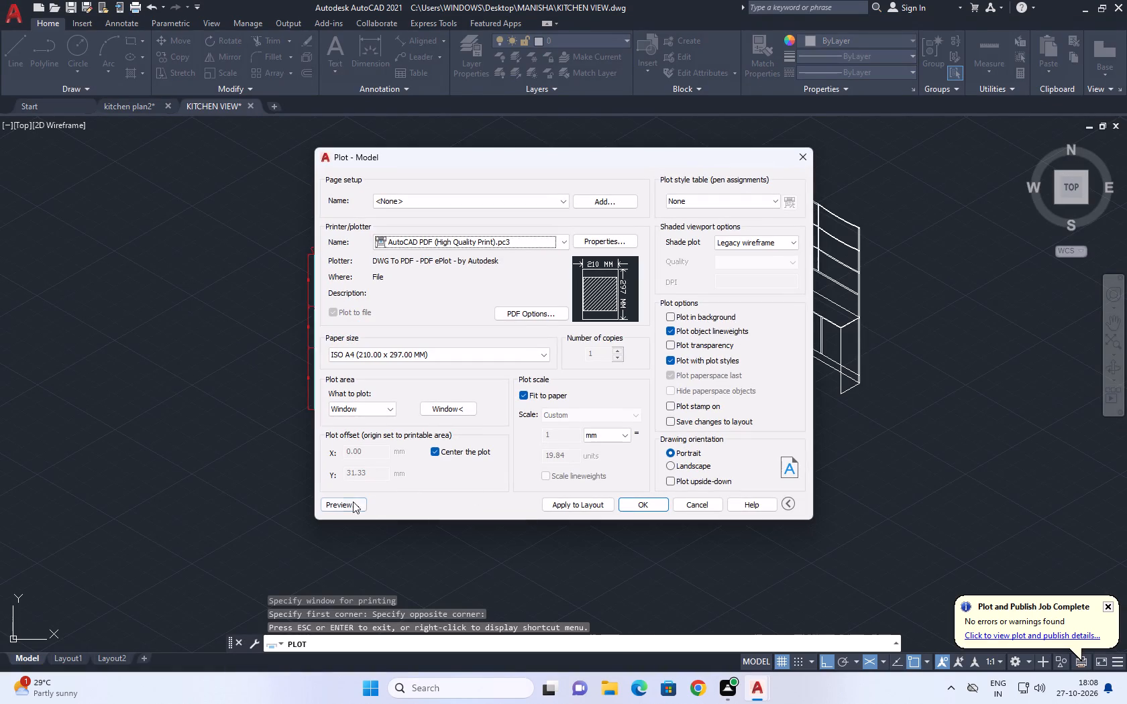
# Plot the coloured kitchen view to KITCHEN VIEW-Model.pdf in the MANISHA folder and close the opened PDF.
pyautogui.click(640, 501)
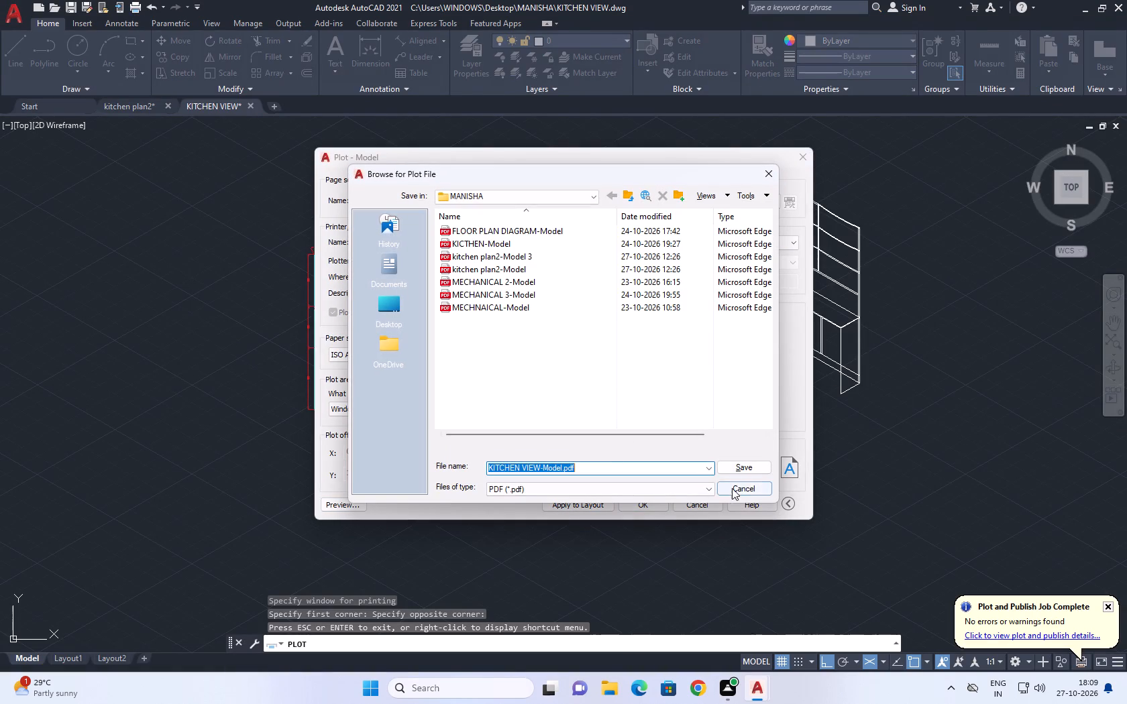
pyautogui.click(755, 469)
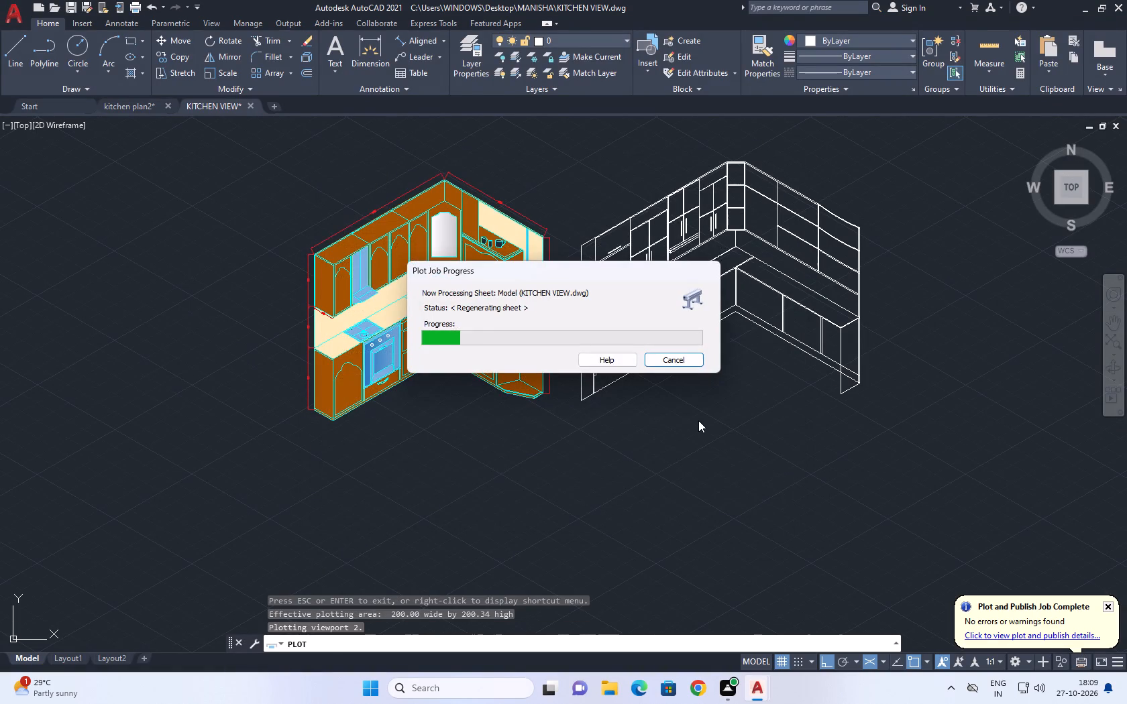
pyautogui.click(694, 21)
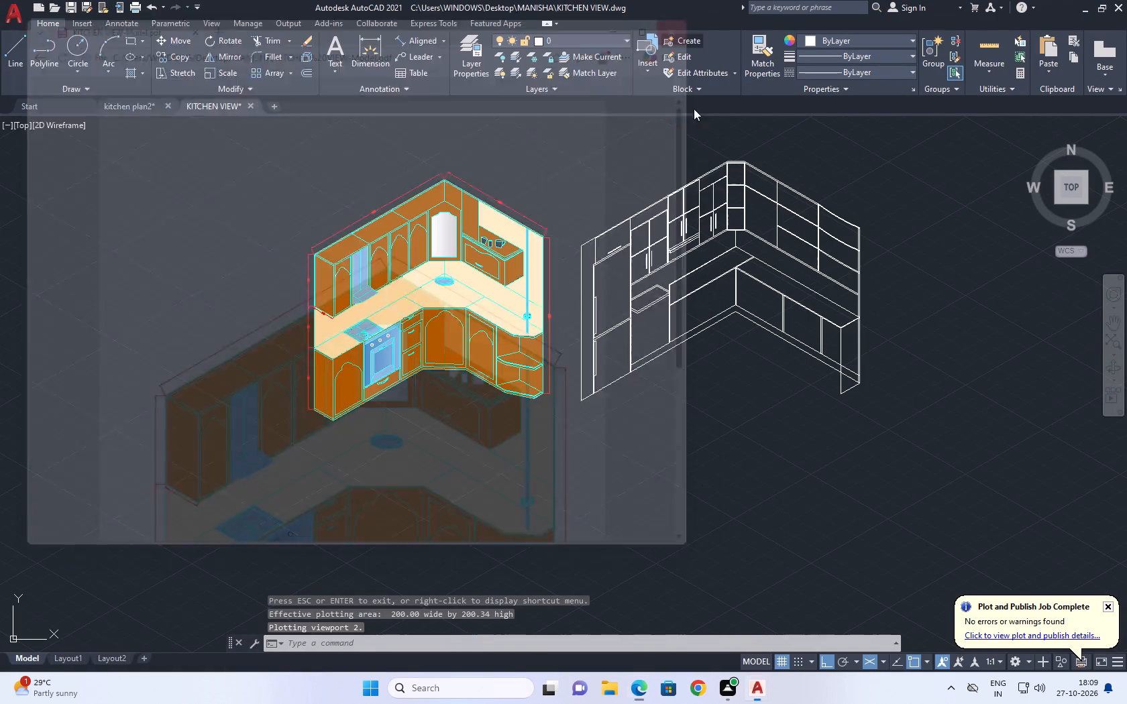
# Start another plot using the previous plot's page setup, with the AutoCAD PDF (High Quality Print) plotter.
pyautogui.moveTo(694, 199); pyautogui.dragTo(568, 272, button='middle')
pyautogui.hotkey('ctrl', 'p')
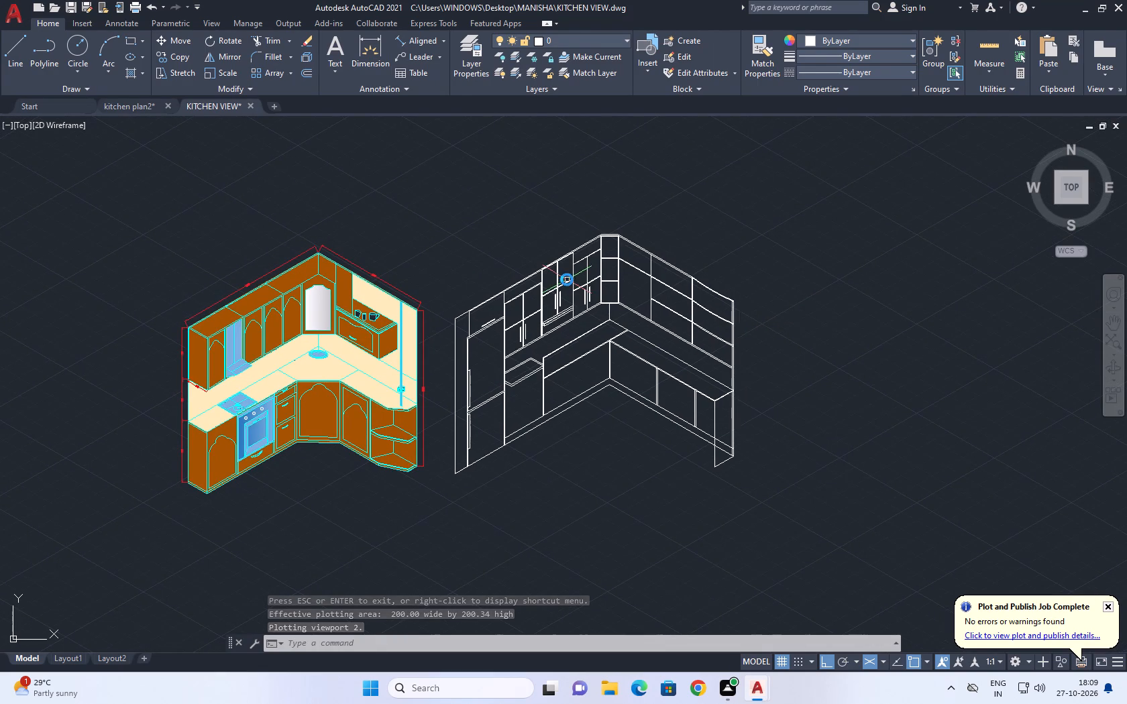
pyautogui.click(449, 201)
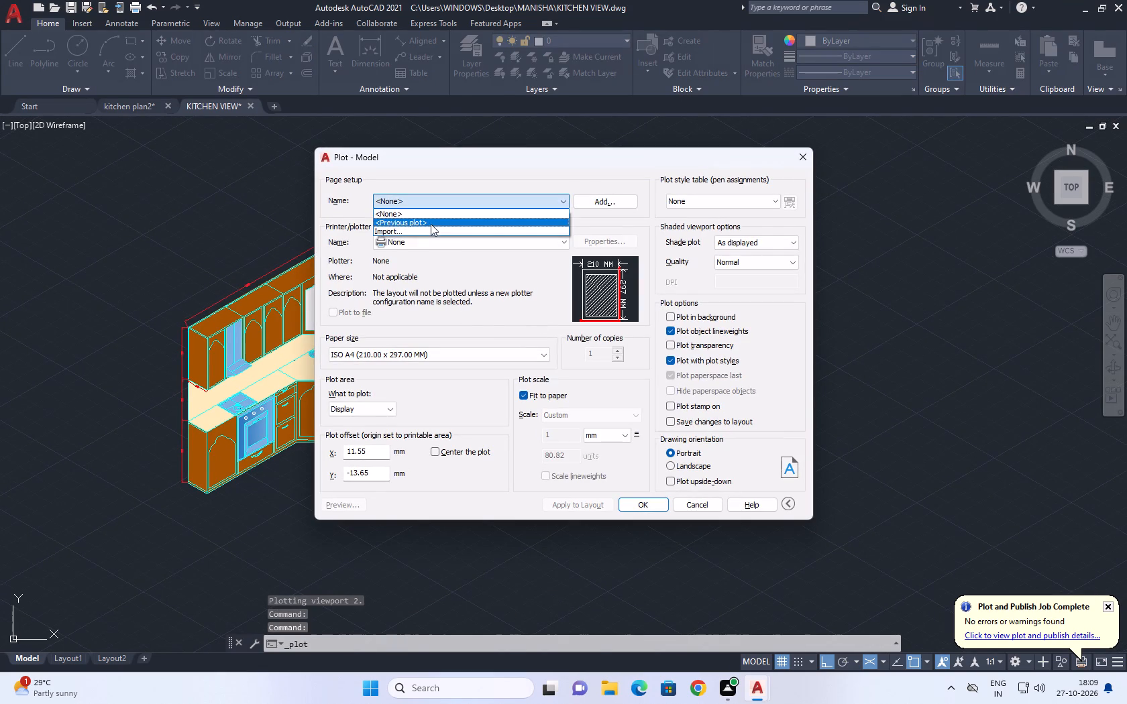
pyautogui.click(431, 223)
# Set the plot area to a window enclosing only the white wireframe kitchen view.
pyautogui.click(372, 401)
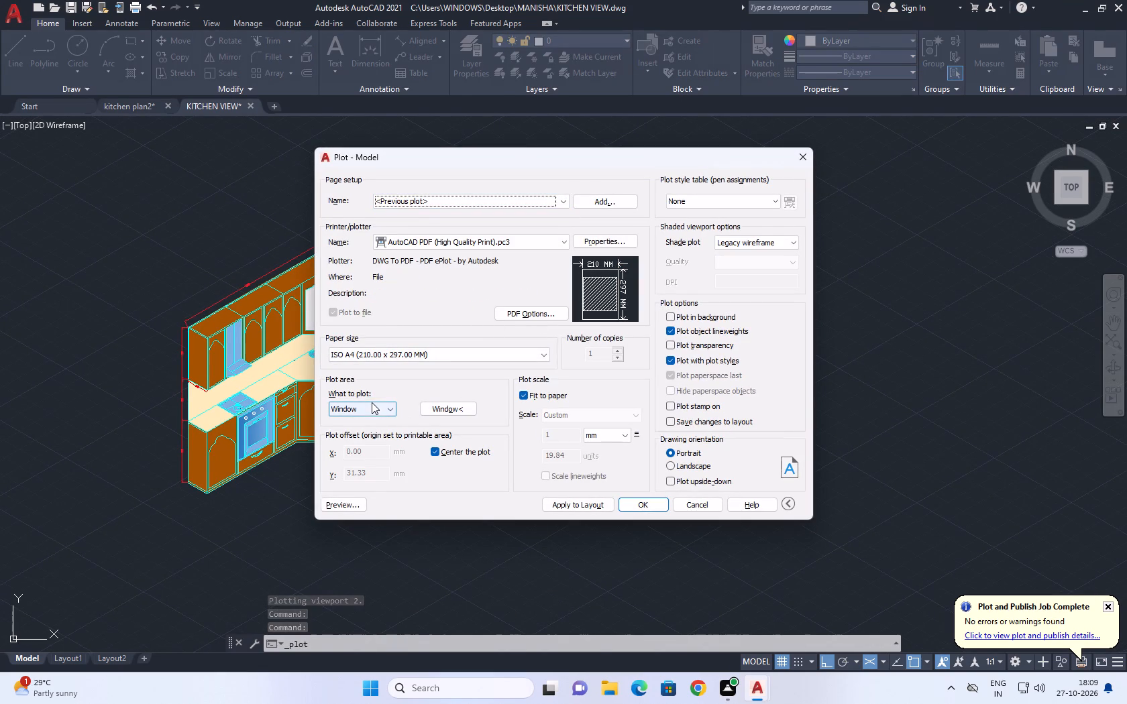
pyautogui.click(370, 410)
pyautogui.click(459, 406)
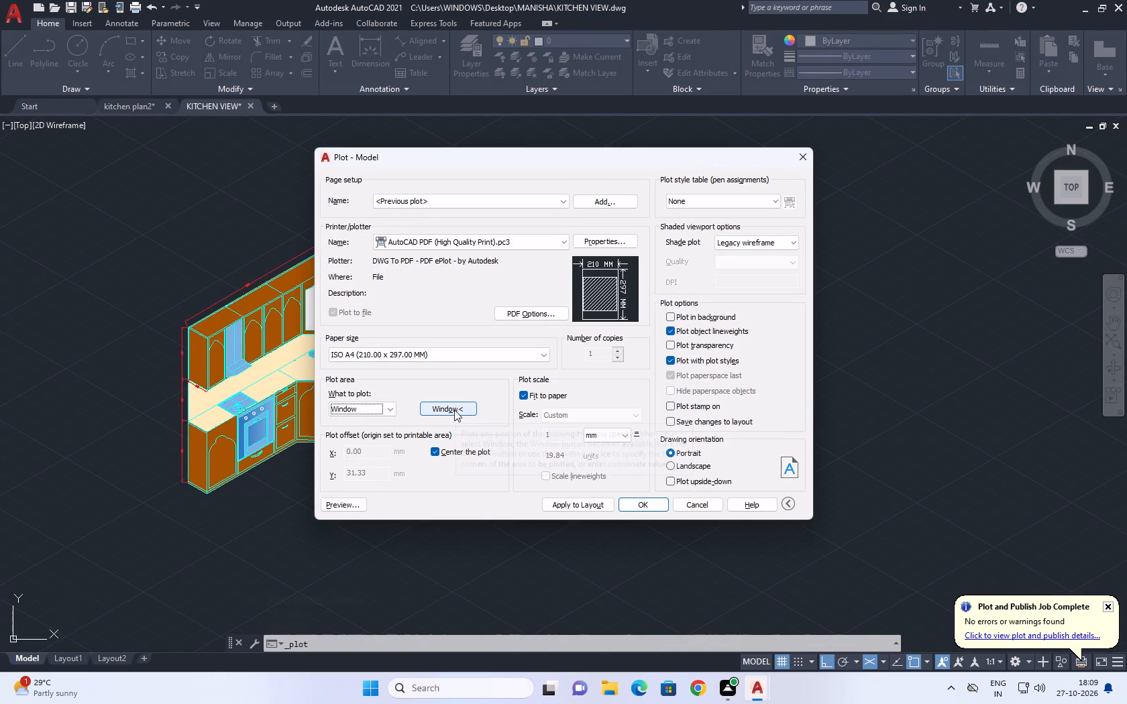
pyautogui.click(454, 410)
pyautogui.click(454, 211)
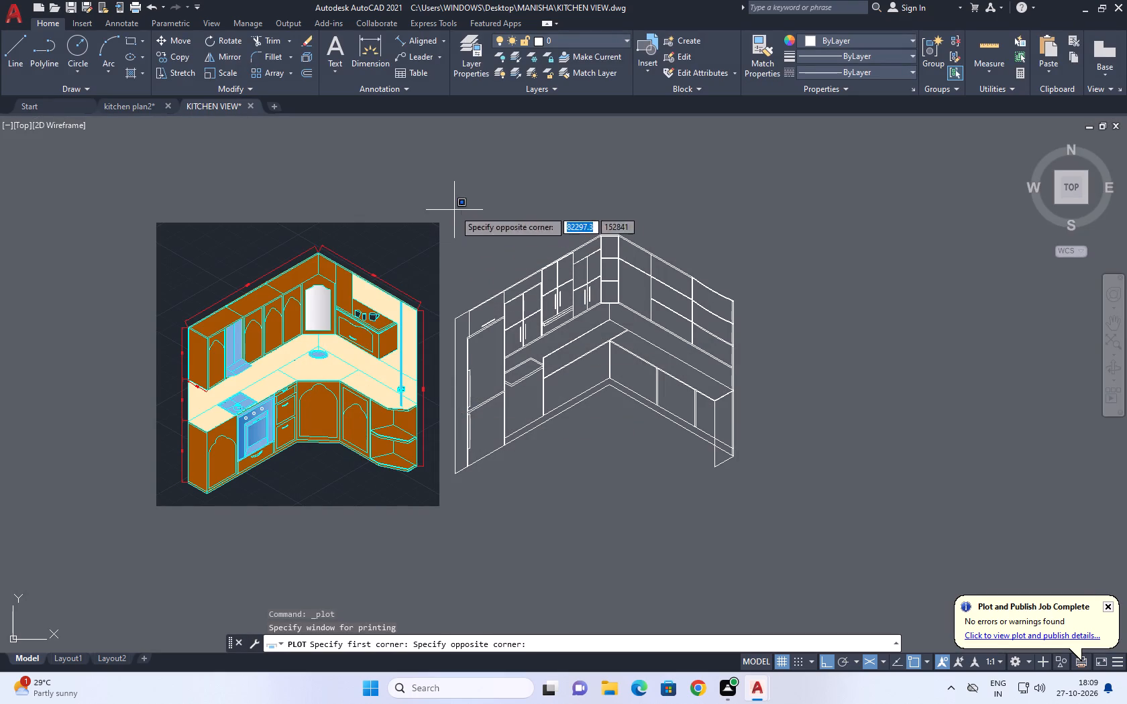
pyautogui.press('Escape')
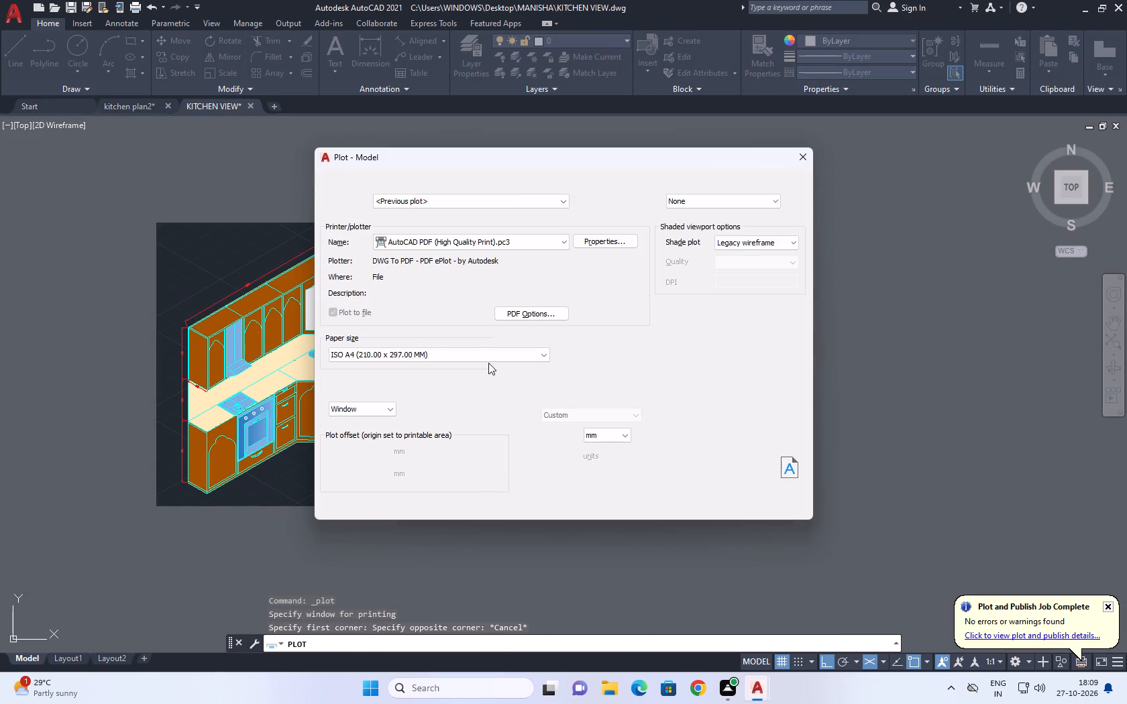
pyautogui.click(450, 413)
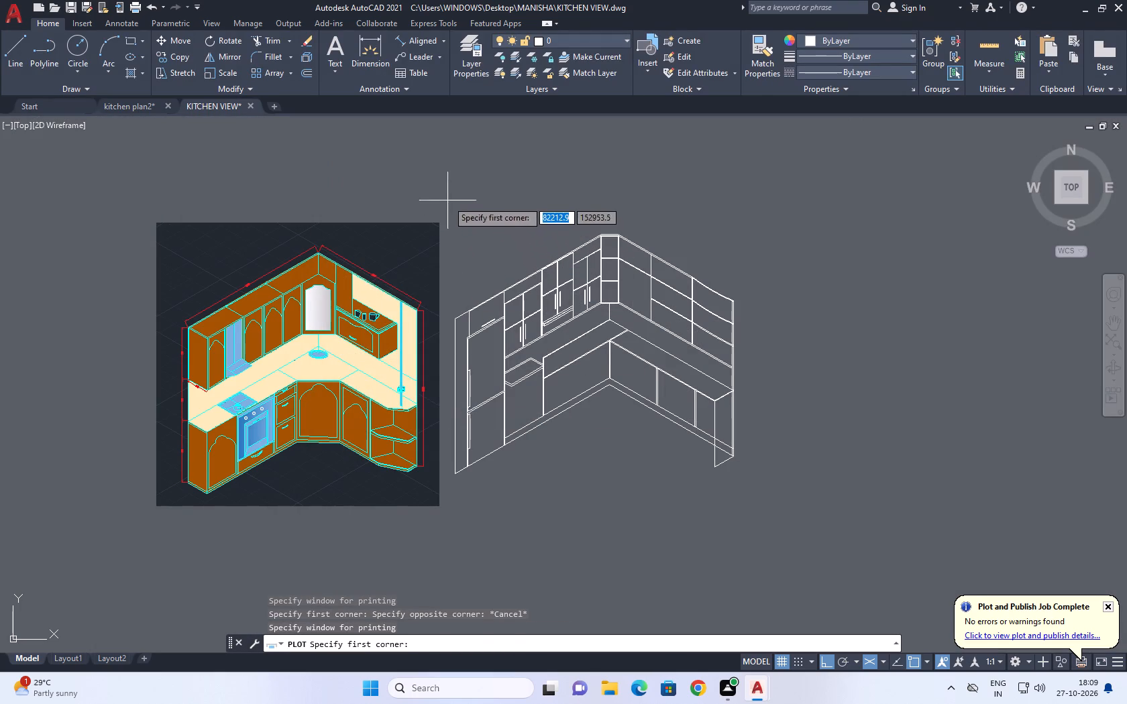
pyautogui.click(449, 196)
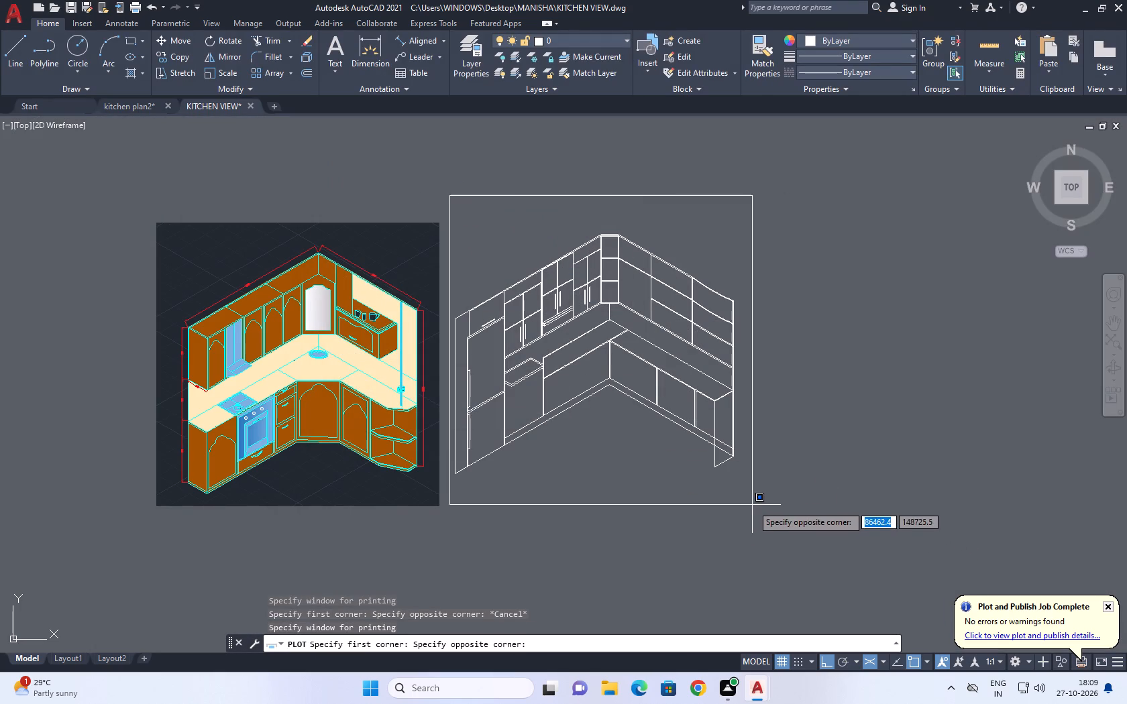
pyautogui.click(753, 502)
# Preview the plot of the wireframe kitchen view on the portrait A4 sheet.
pyautogui.click(347, 498)
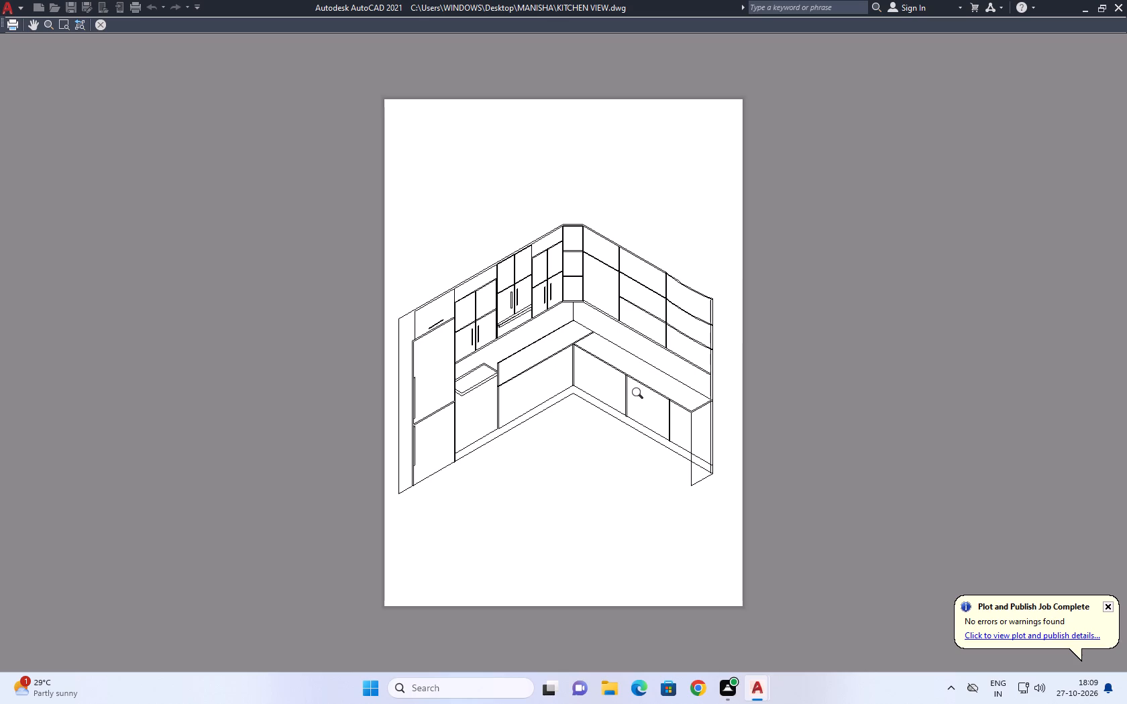
pyautogui.press('Return')
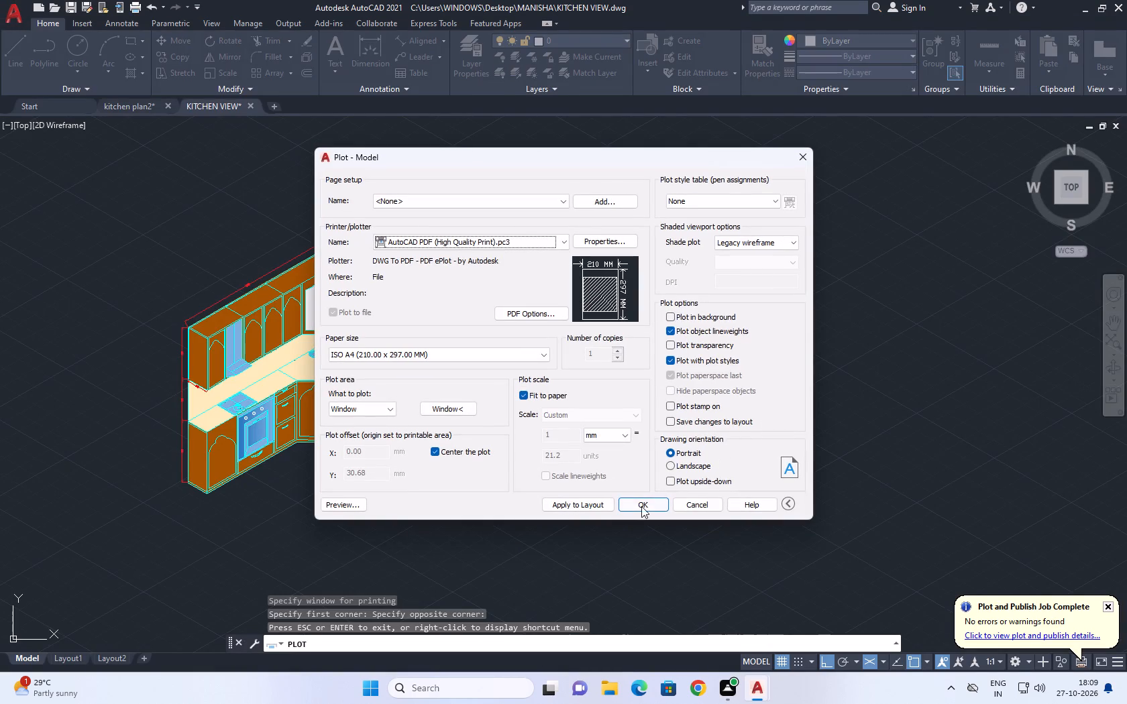
# Plot the wireframe kitchen to PDF in the MANISHA folder as KITCHEN VIEW-Model 2 and close the opened PDF.
pyautogui.click(641, 507)
pyautogui.click(572, 460)
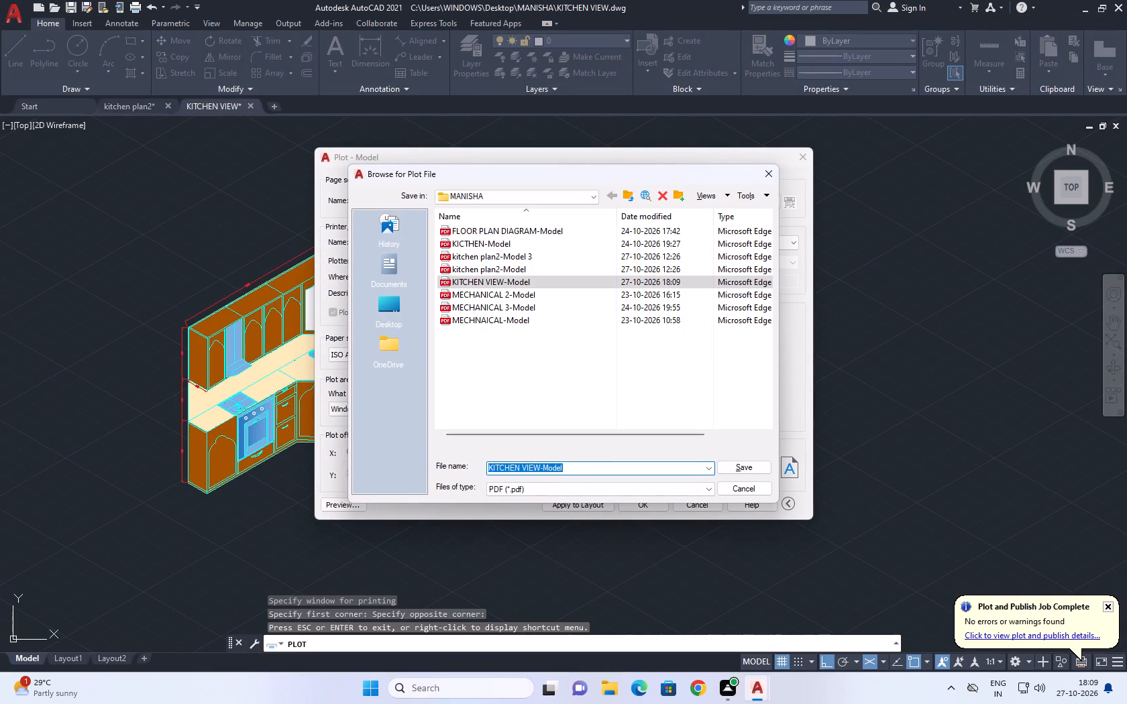
pyautogui.click(571, 467)
pyautogui.click(569, 467)
pyautogui.press('space')
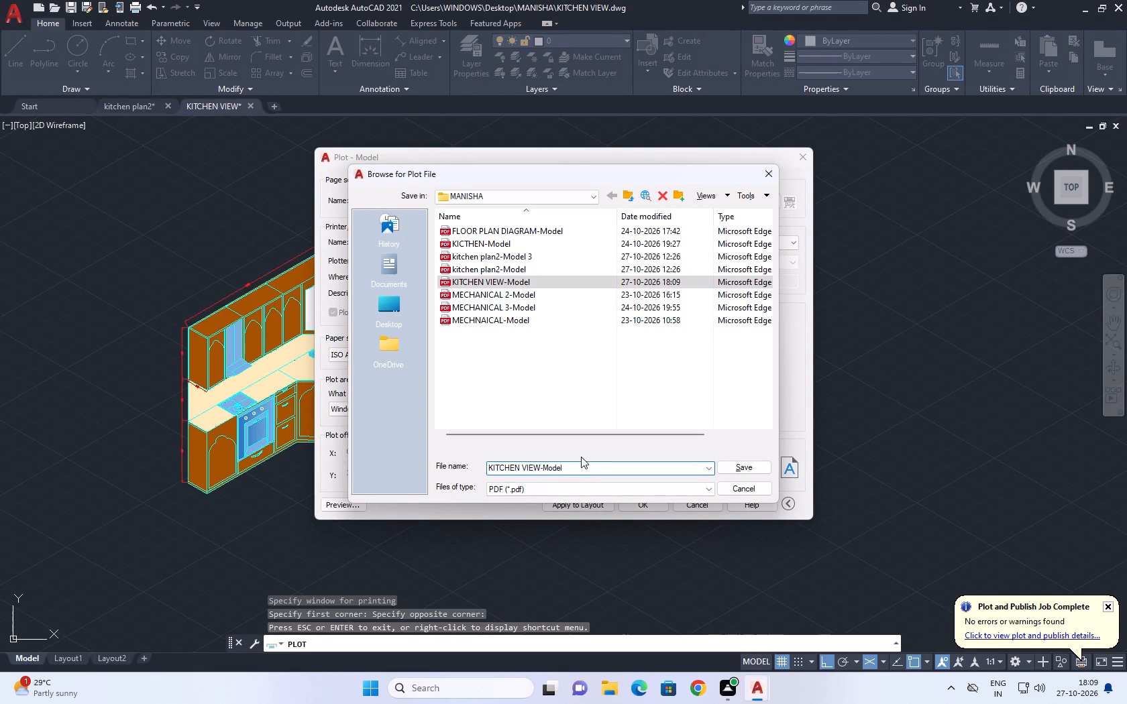
pyautogui.press('2')
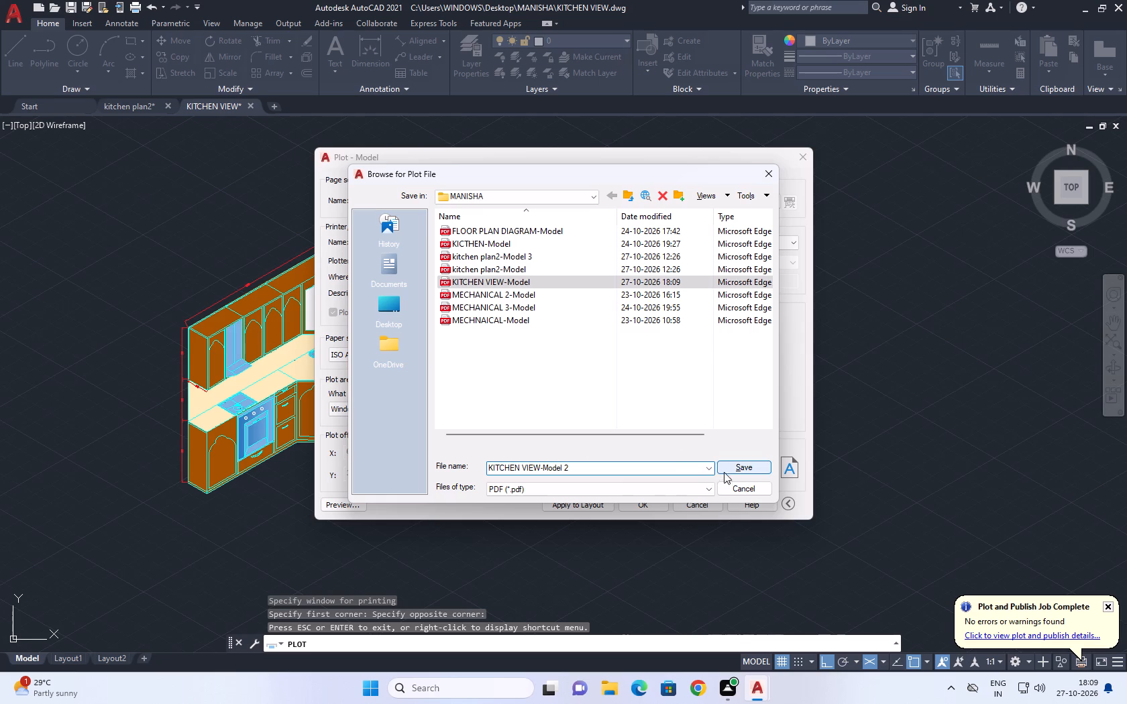
pyautogui.click(745, 469)
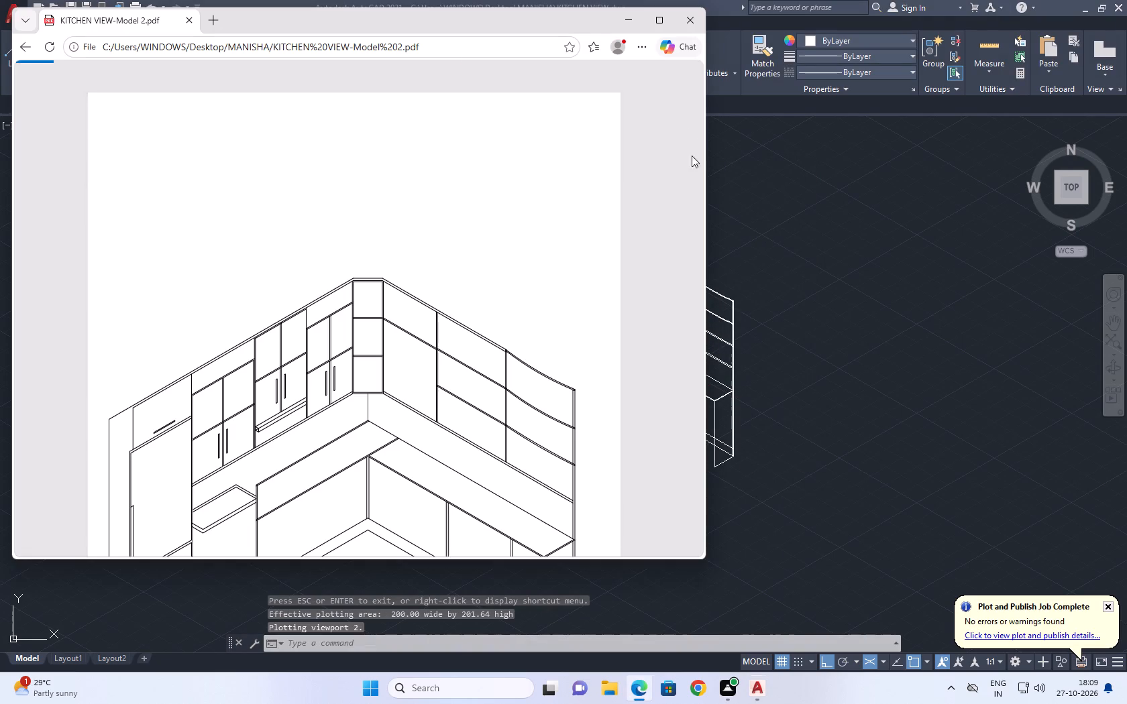
pyautogui.click(682, 17)
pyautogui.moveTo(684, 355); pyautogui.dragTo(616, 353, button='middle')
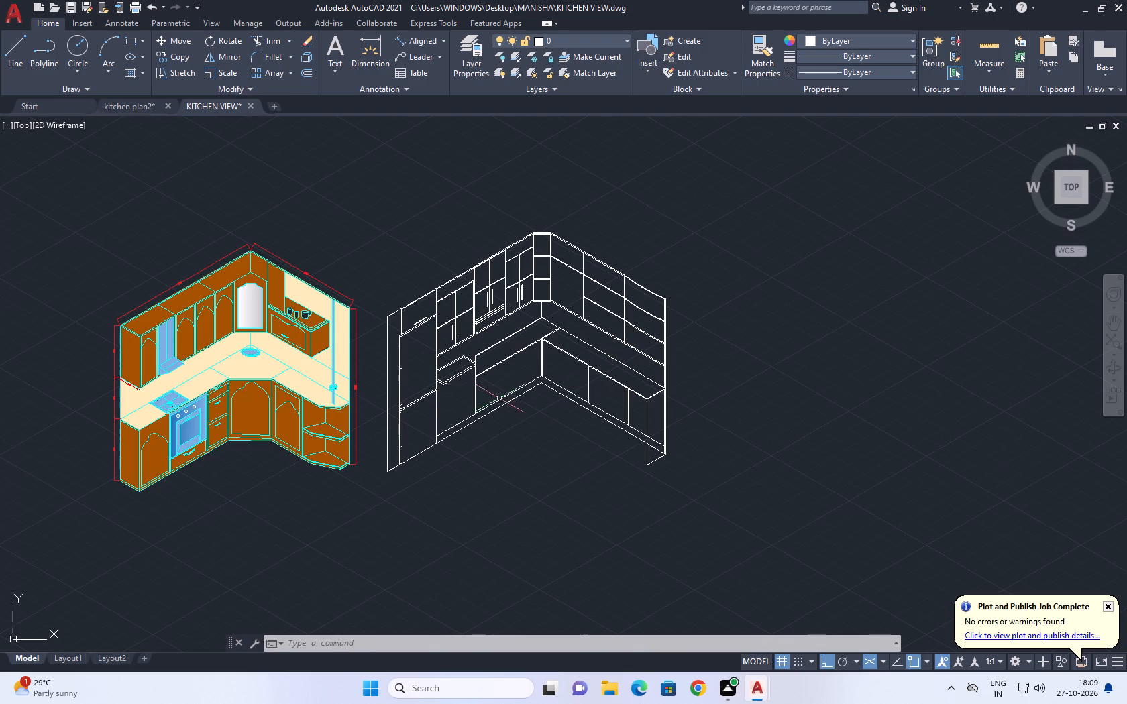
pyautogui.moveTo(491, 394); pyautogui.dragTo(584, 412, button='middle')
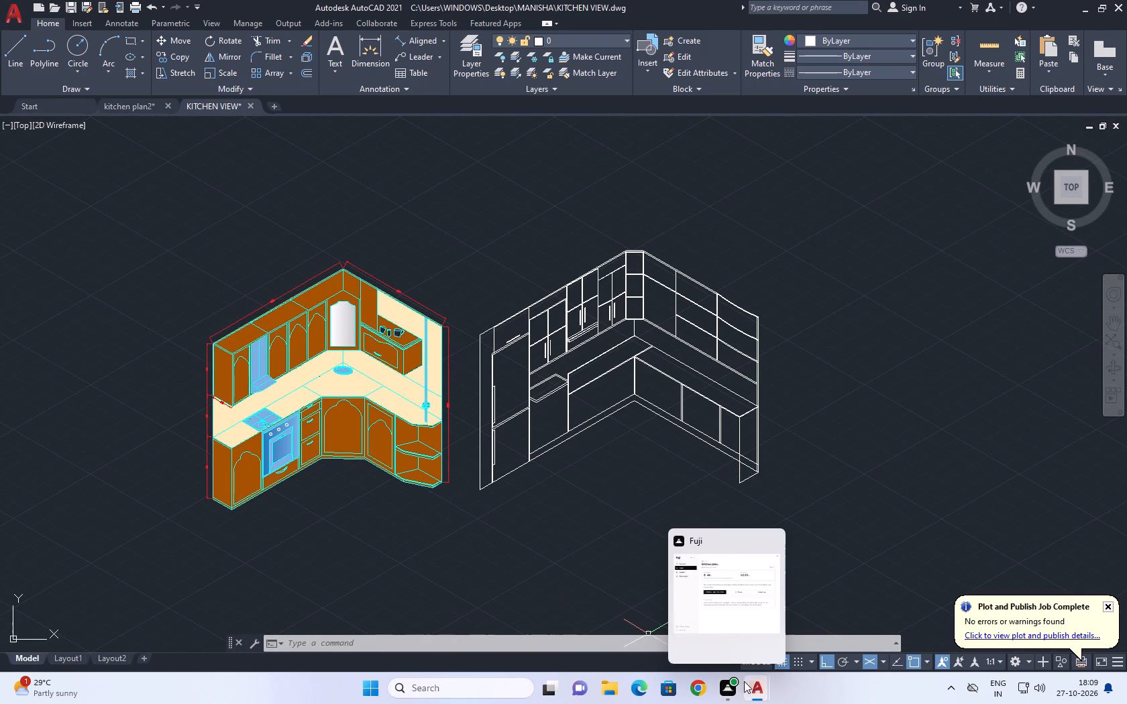
# Try to run a log-file command, entering LOGFILEN at the command prompt.
pyautogui.write('LO')
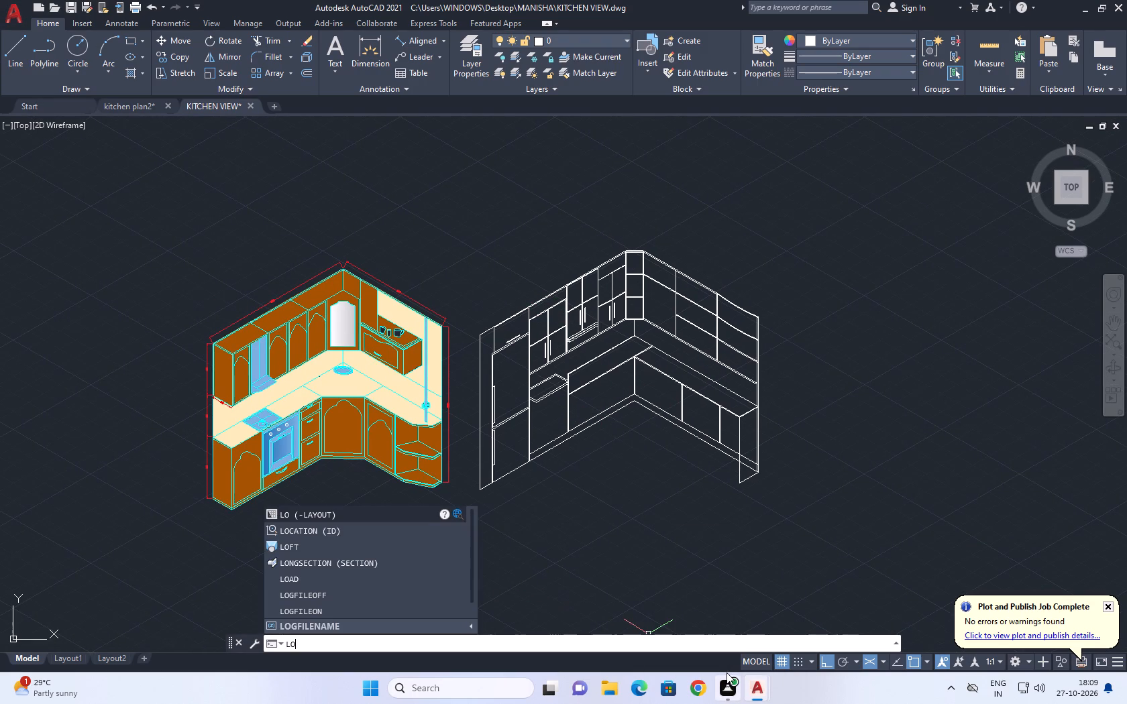
pyautogui.press('g')
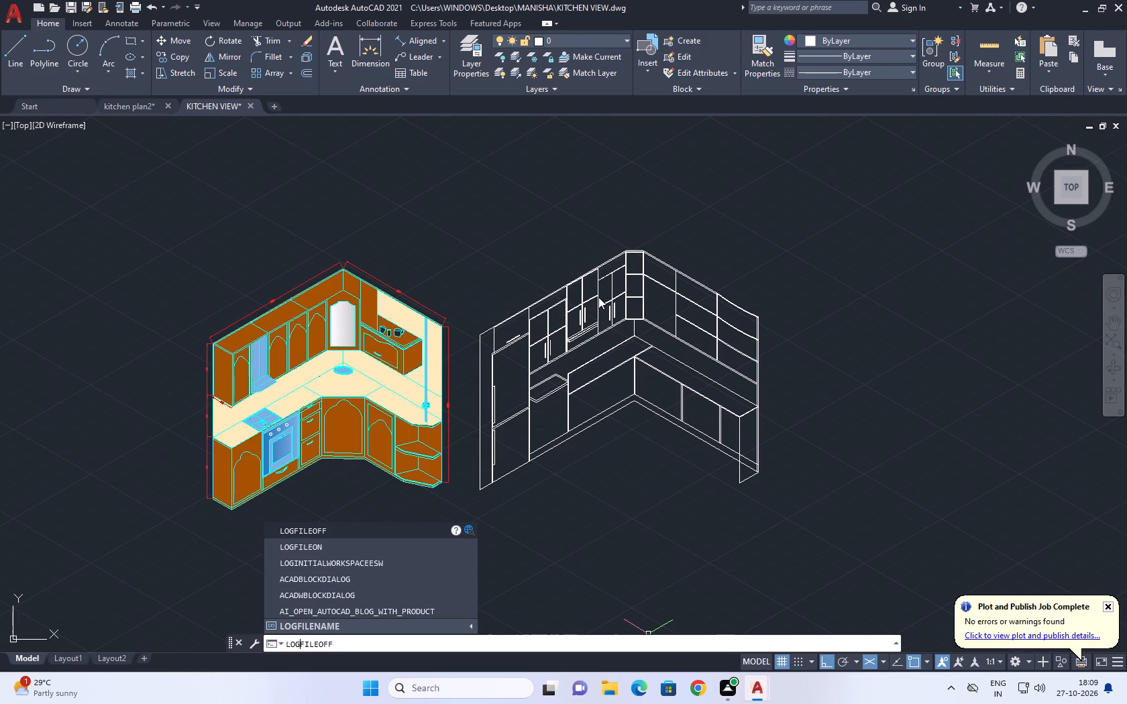
pyautogui.write('FI')
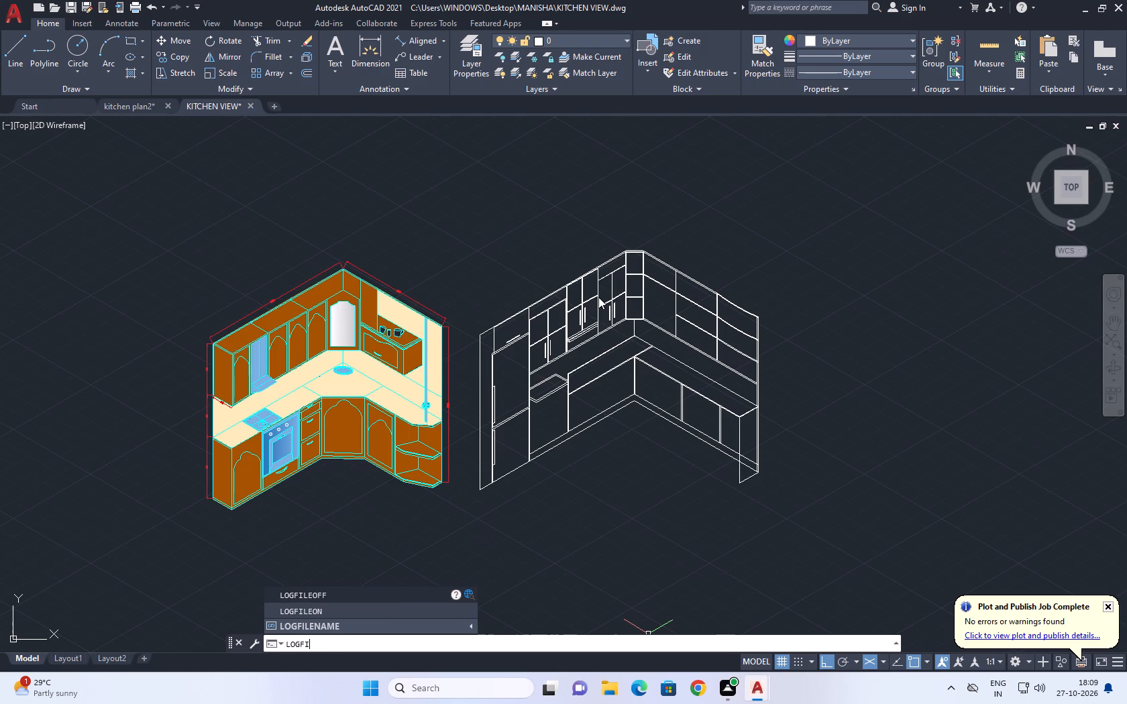
pyautogui.press('l')
pyautogui.press('e')
pyautogui.press('n')
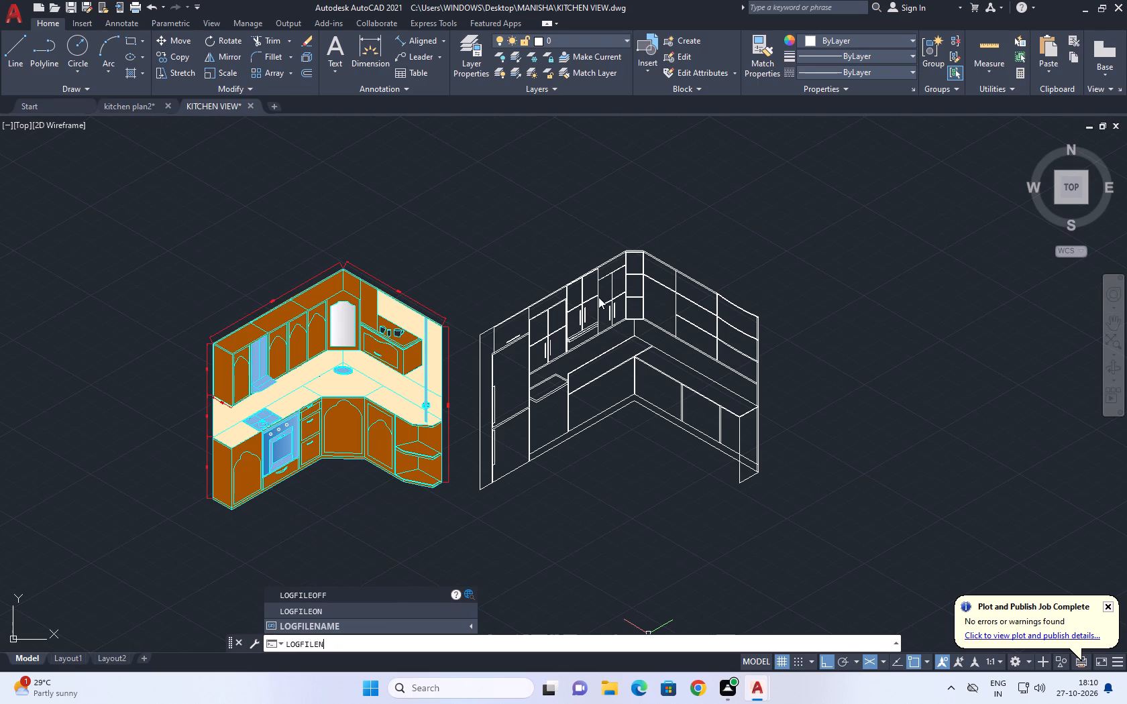
pyautogui.press('space')
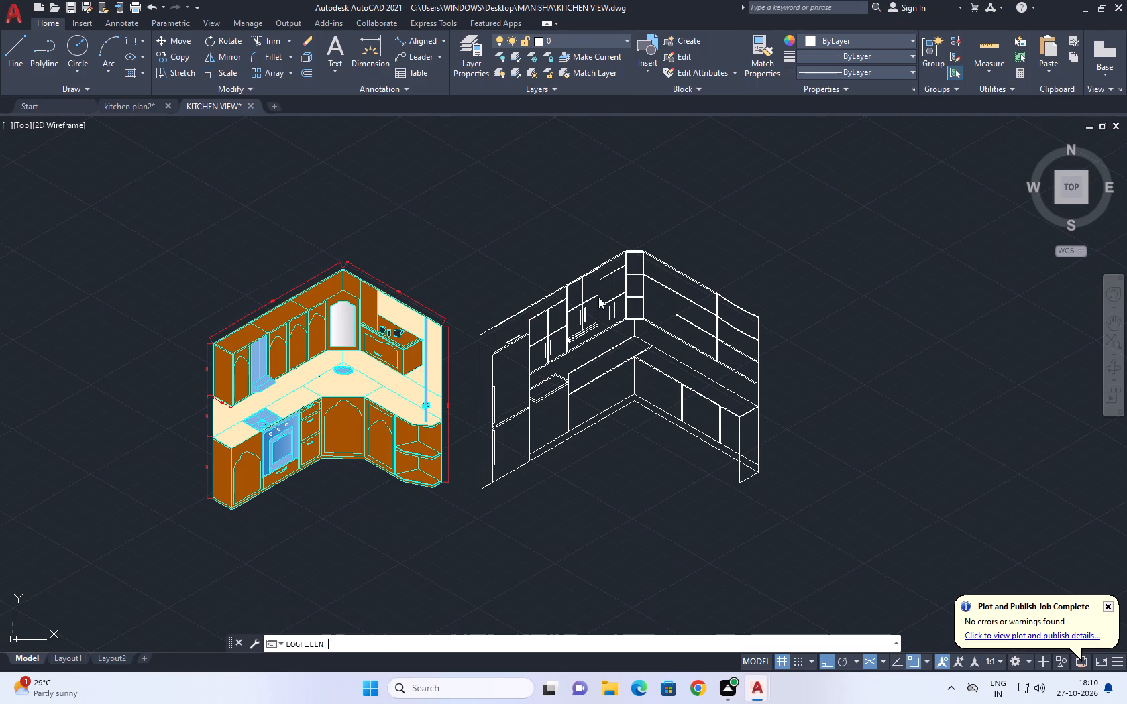